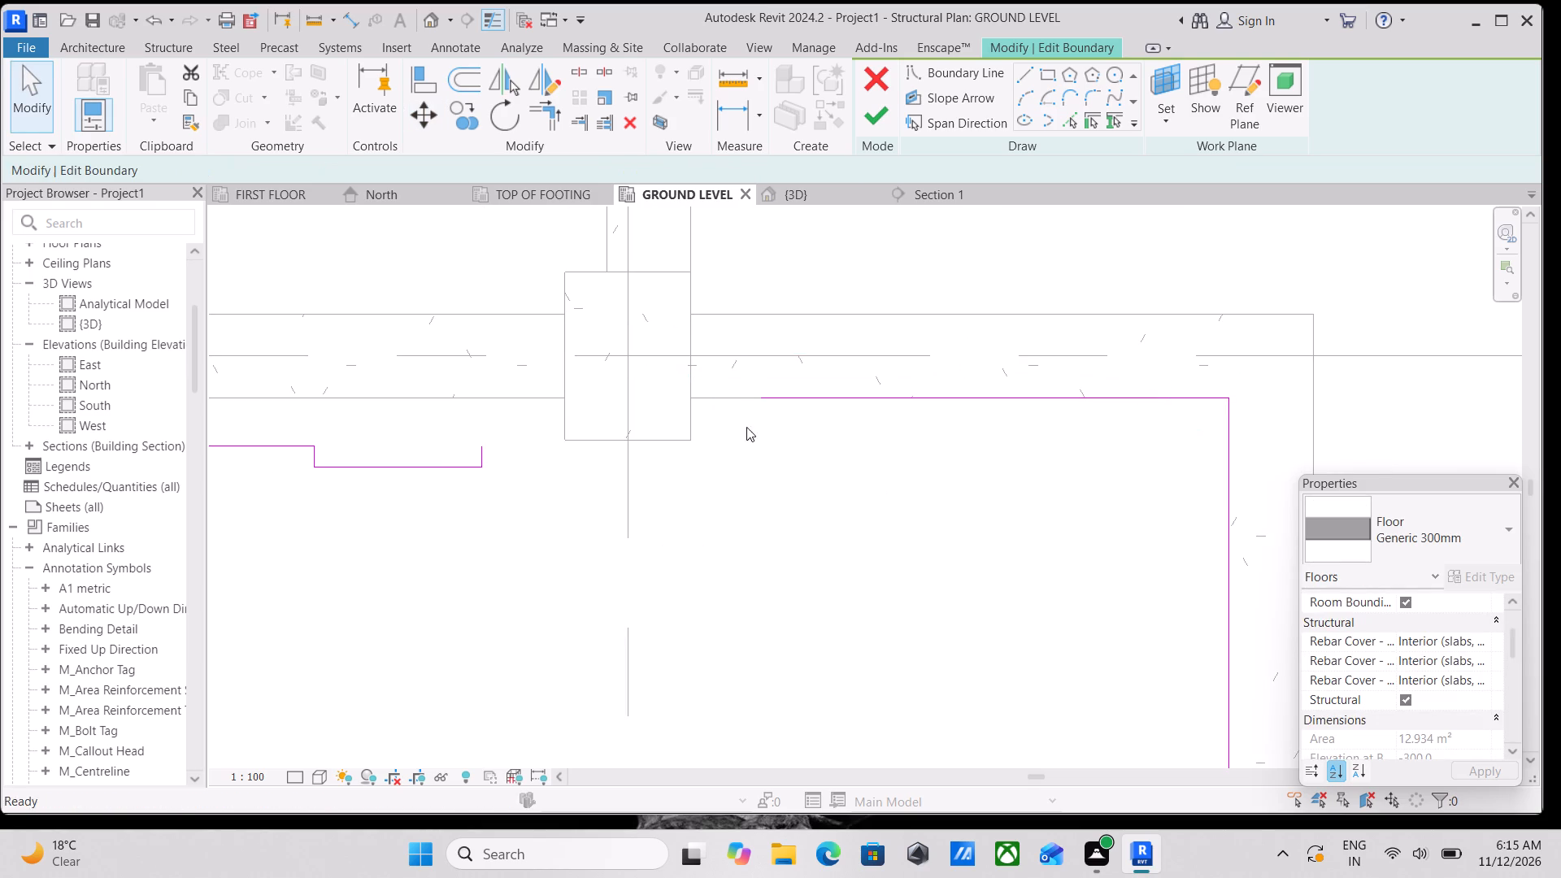
Stretch the floor boundary line along the grid D beam to the column's right face, making it about 1653 mm long.
{"action": "left_click", "coordinate": [822, 400]}
{"action": "middle_click_drag", "start_coordinate": [719, 432], "coordinate": [880, 449]}
{"action": "scroll", "coordinate": [874, 423], "scroll_direction": "up", "scroll_amount": 1}
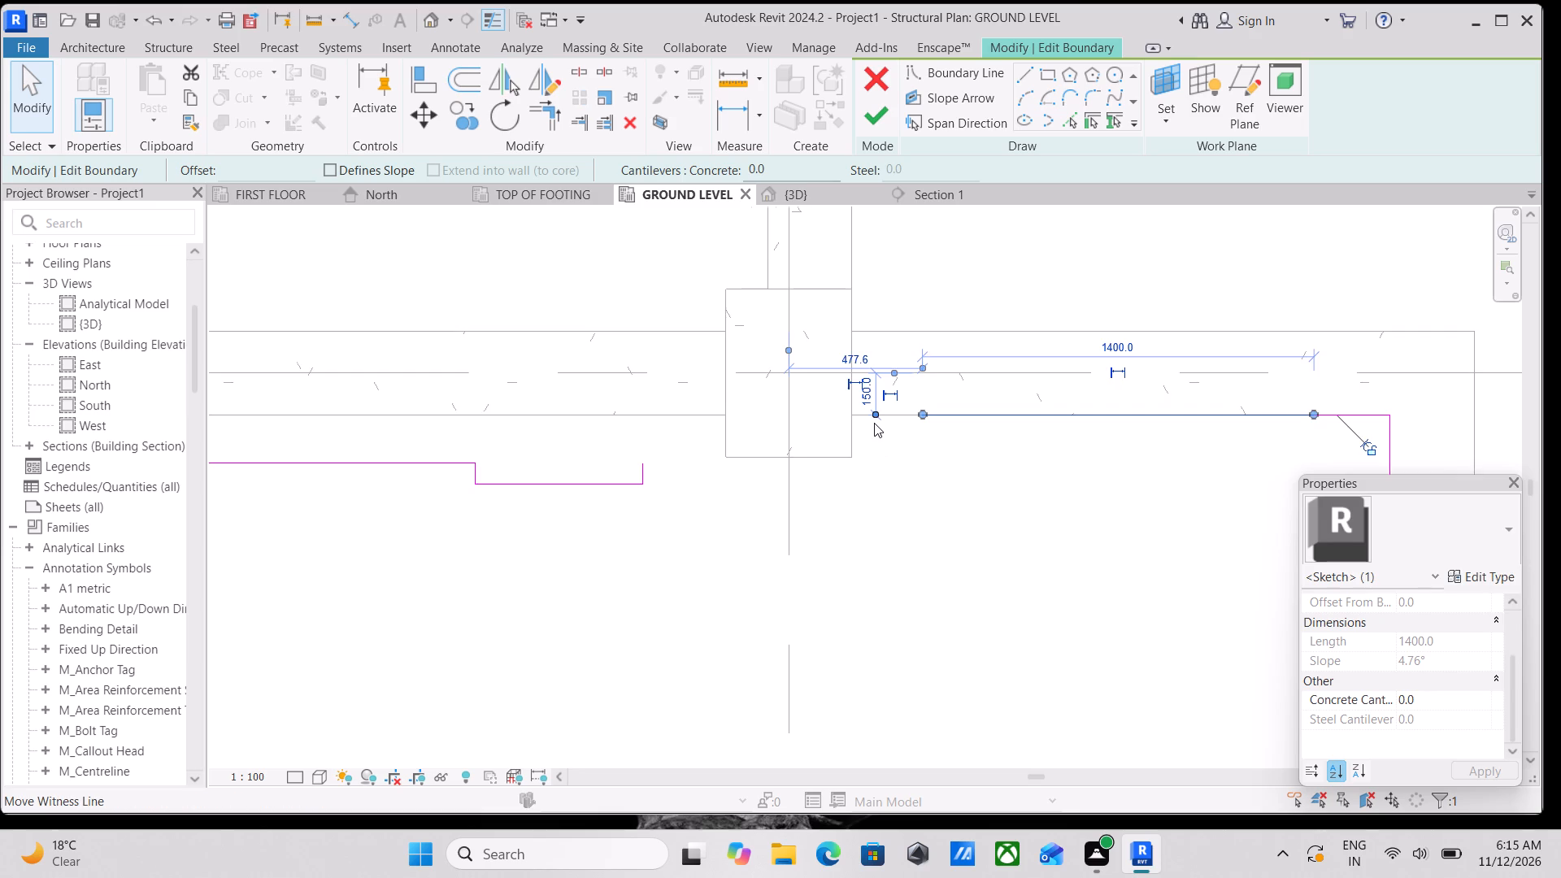
{"action": "scroll", "coordinate": [874, 423], "scroll_direction": "up", "scroll_amount": 5}
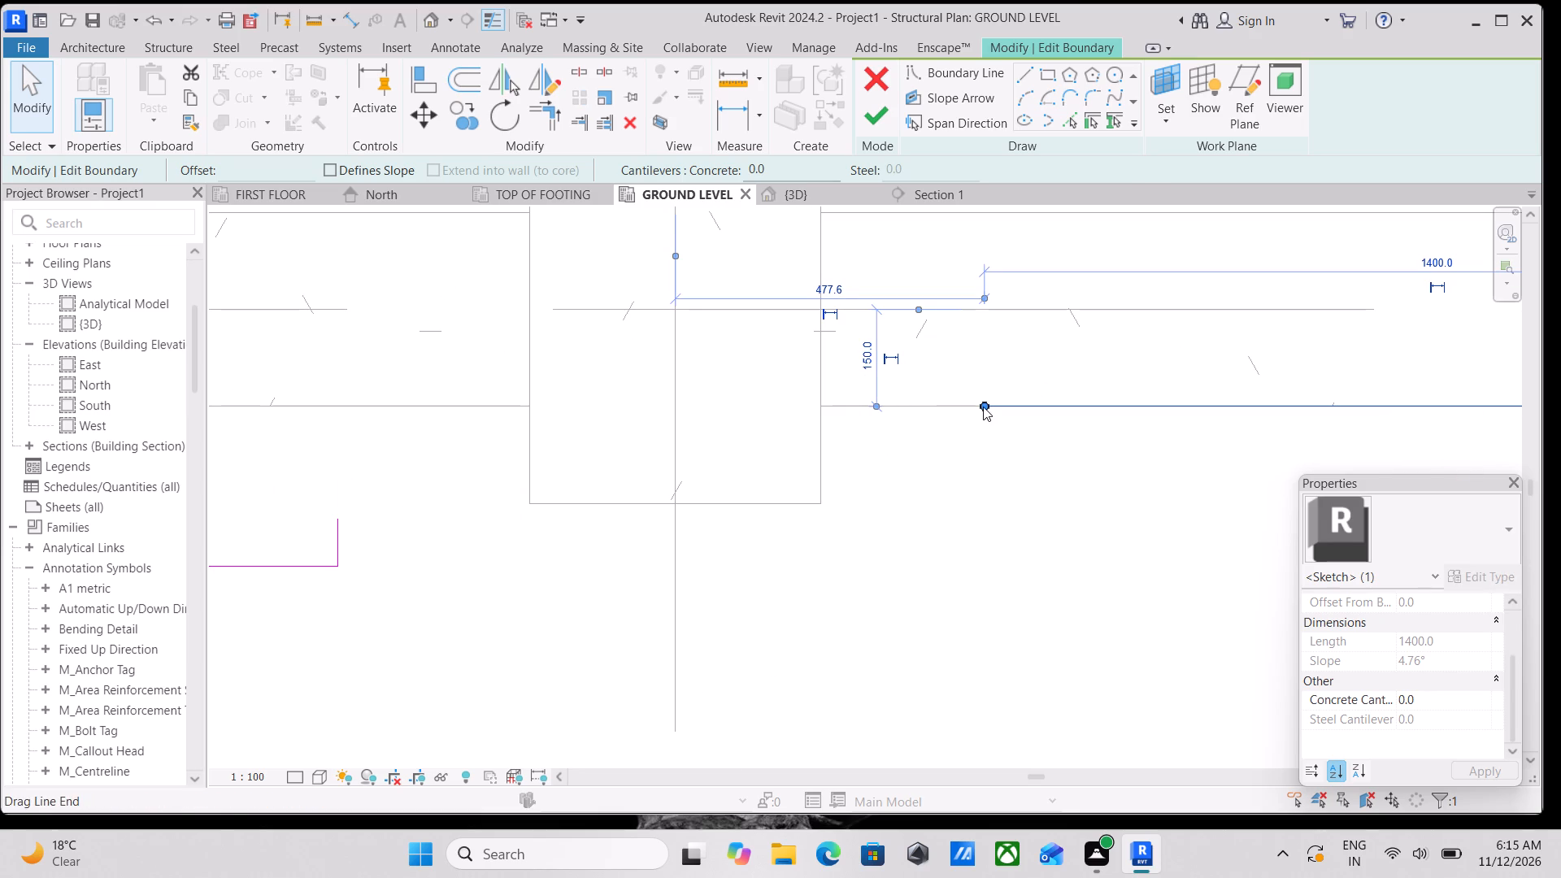
{"action": "left_click_drag", "start_coordinate": [983, 406], "coordinate": [943, 411]}
{"action": "left_click_drag", "start_coordinate": [943, 411], "coordinate": [933, 411]}
{"action": "left_click_drag", "start_coordinate": [897, 411], "coordinate": [864, 410]}
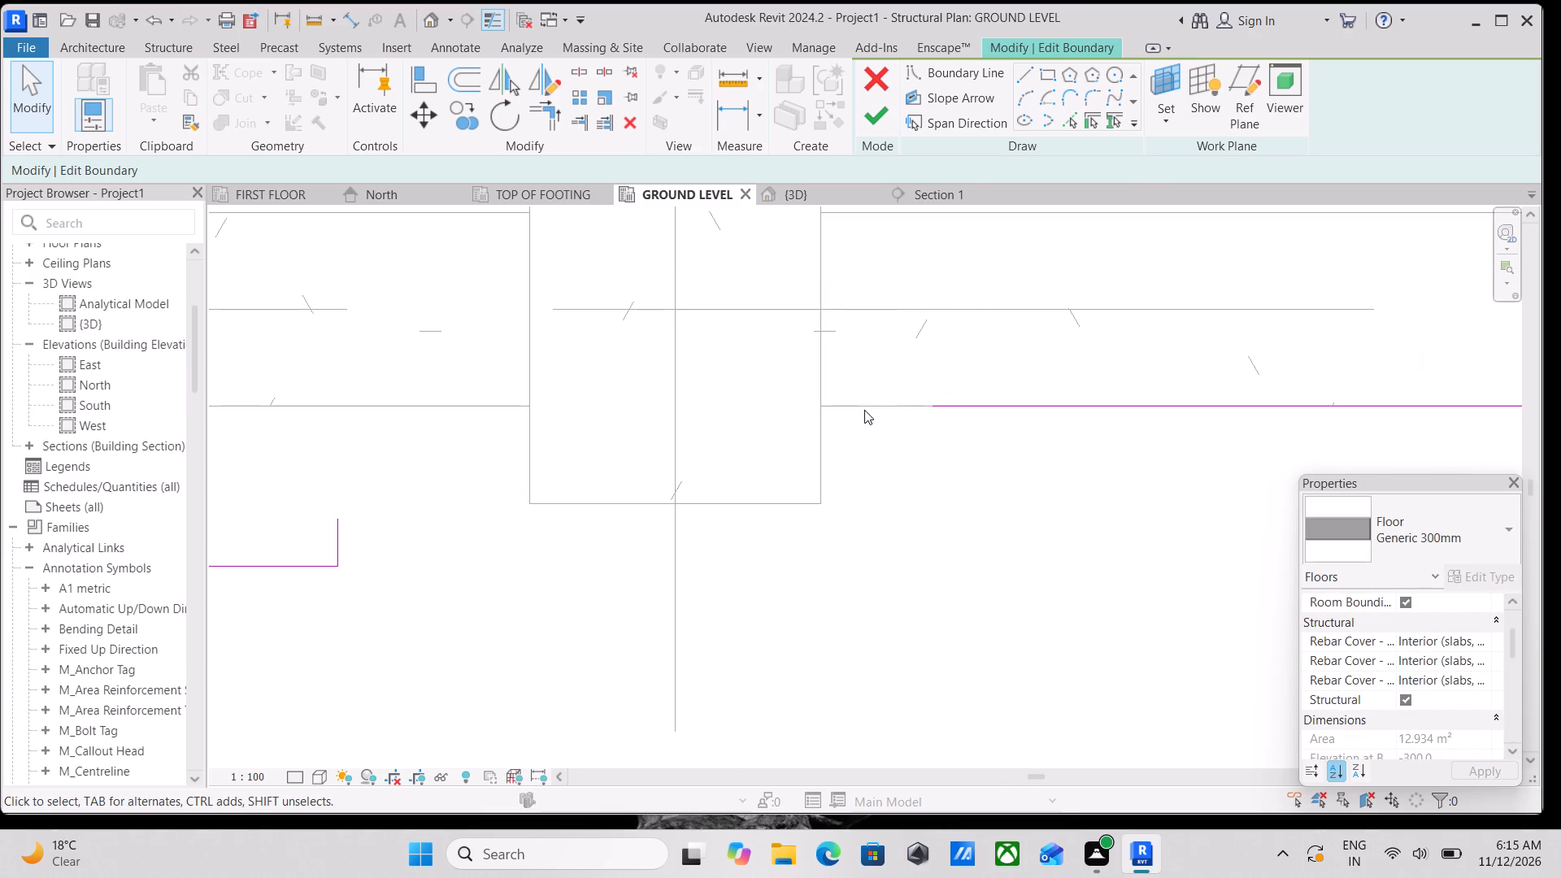
{"action": "left_click_drag", "start_coordinate": [864, 410], "coordinate": [855, 410]}
{"action": "left_click", "coordinate": [961, 402]}
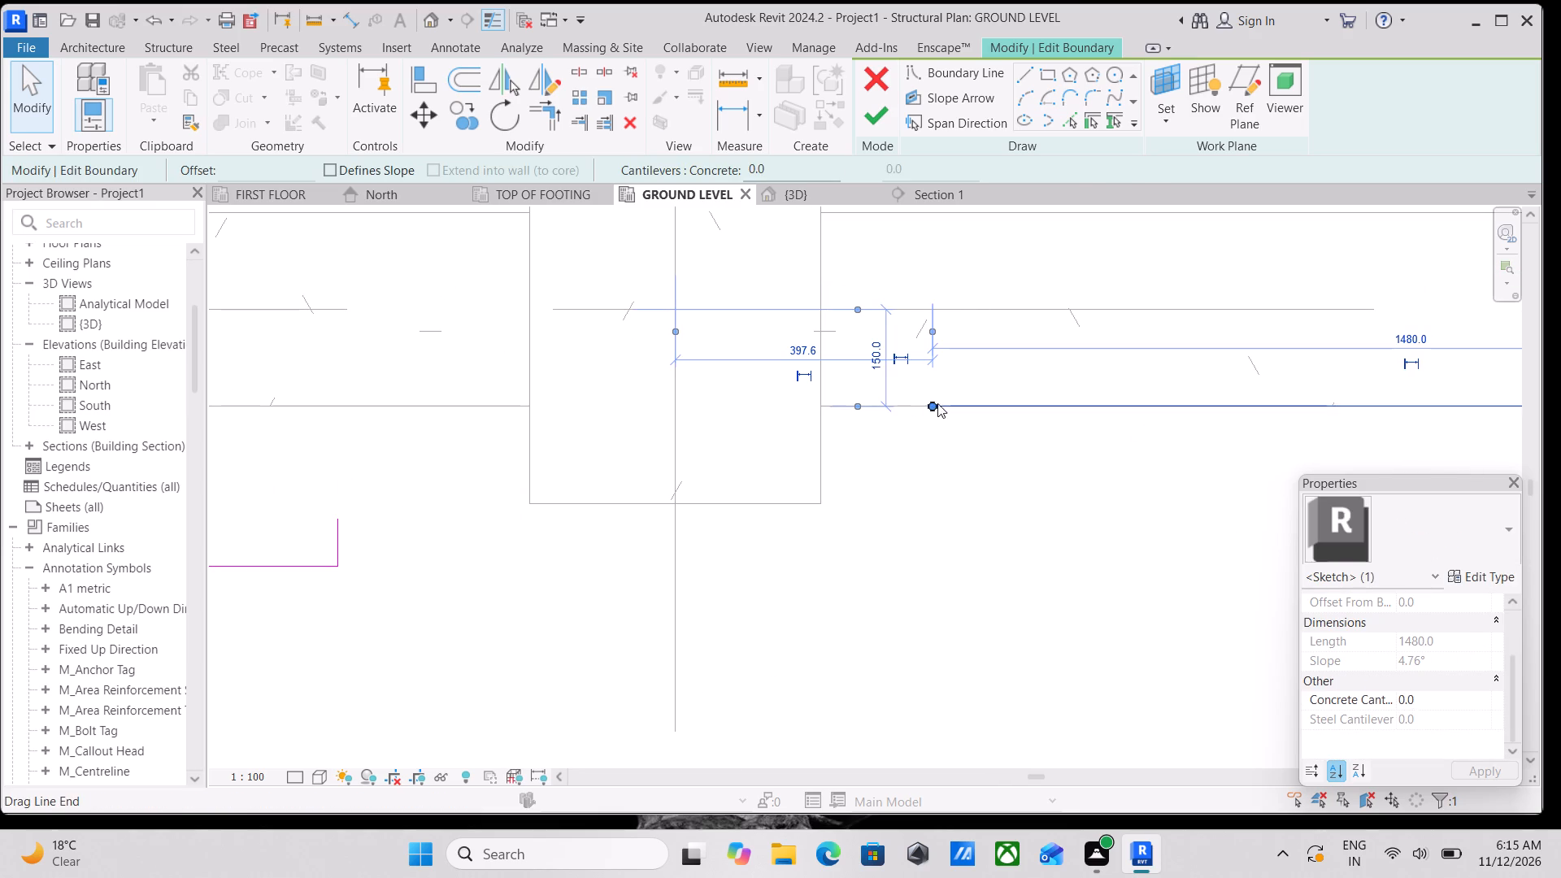
{"action": "left_click_drag", "start_coordinate": [932, 406], "coordinate": [814, 408]}
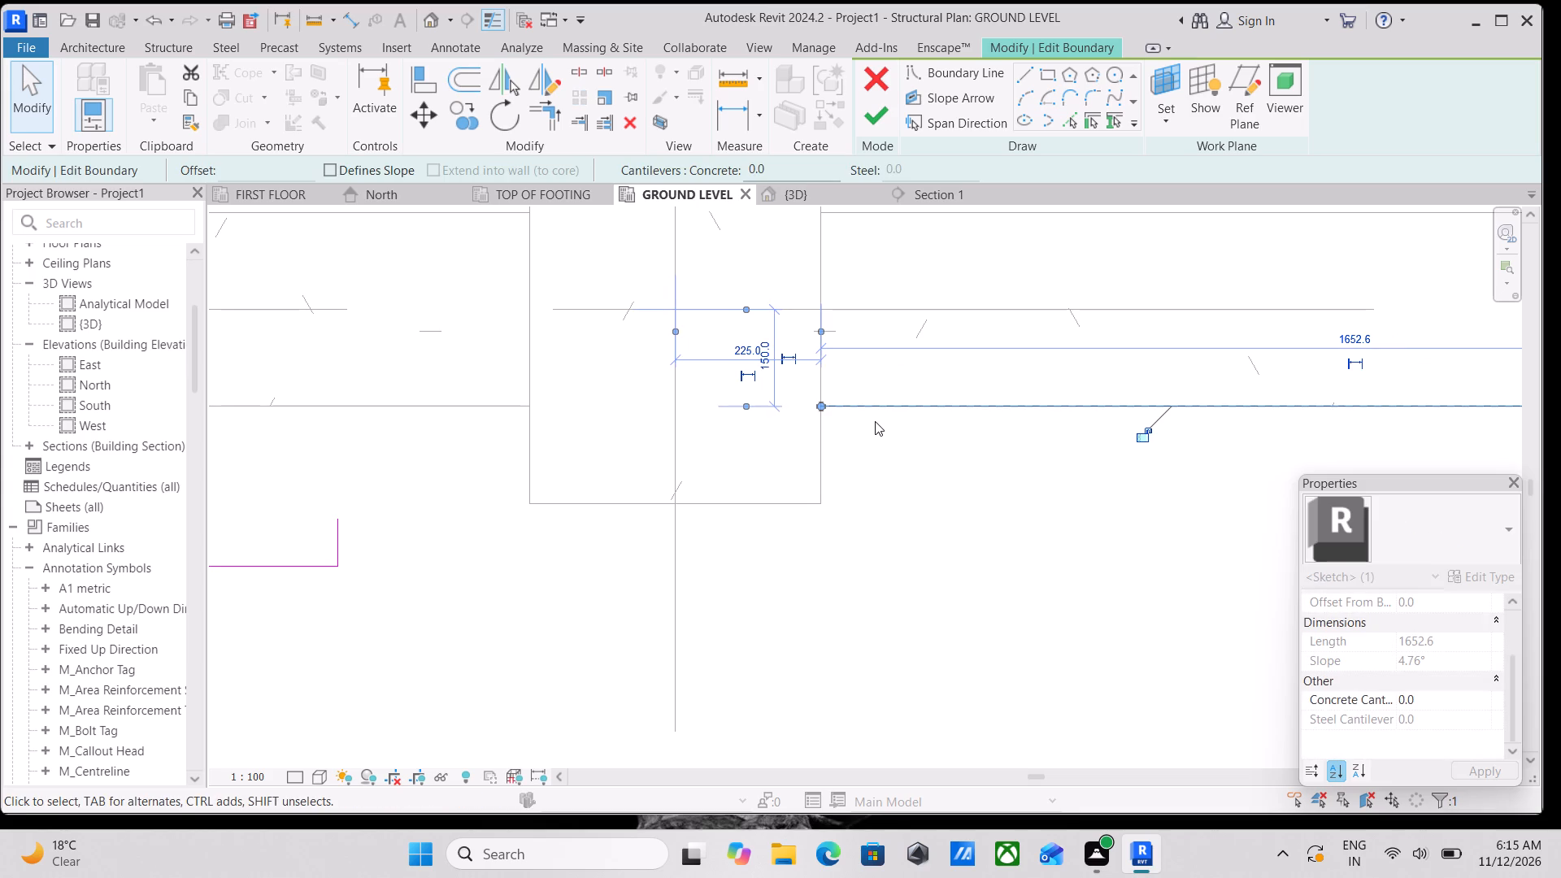
{"action": "key", "text": "Escape"}
{"action": "key", "text": "Escape"}
Delete the 75 mm end riser and the adjoining 600 mm horizontal segment of the stepped boundary below the grid D beam.
{"action": "scroll", "coordinate": [491, 455], "scroll_direction": "down", "scroll_amount": 1}
{"action": "middle_click_drag", "start_coordinate": [496, 455], "coordinate": [576, 458]}
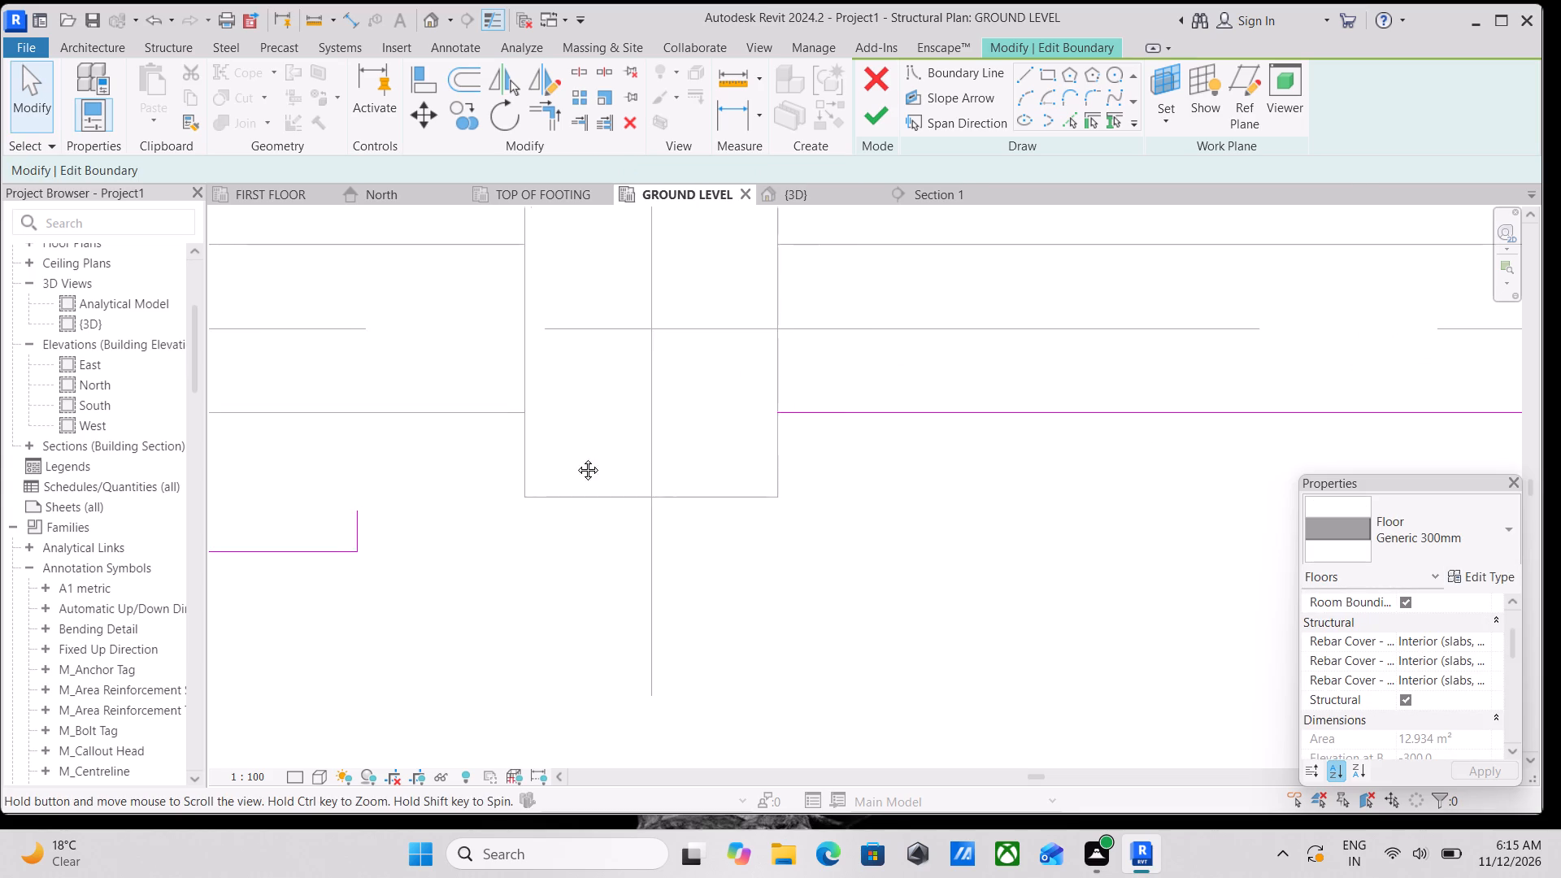
{"action": "middle_click_drag", "start_coordinate": [576, 458], "coordinate": [811, 411]}
{"action": "scroll", "coordinate": [591, 449], "scroll_direction": "down", "scroll_amount": 2}
{"action": "middle_click_drag", "start_coordinate": [591, 449], "coordinate": [715, 458]}
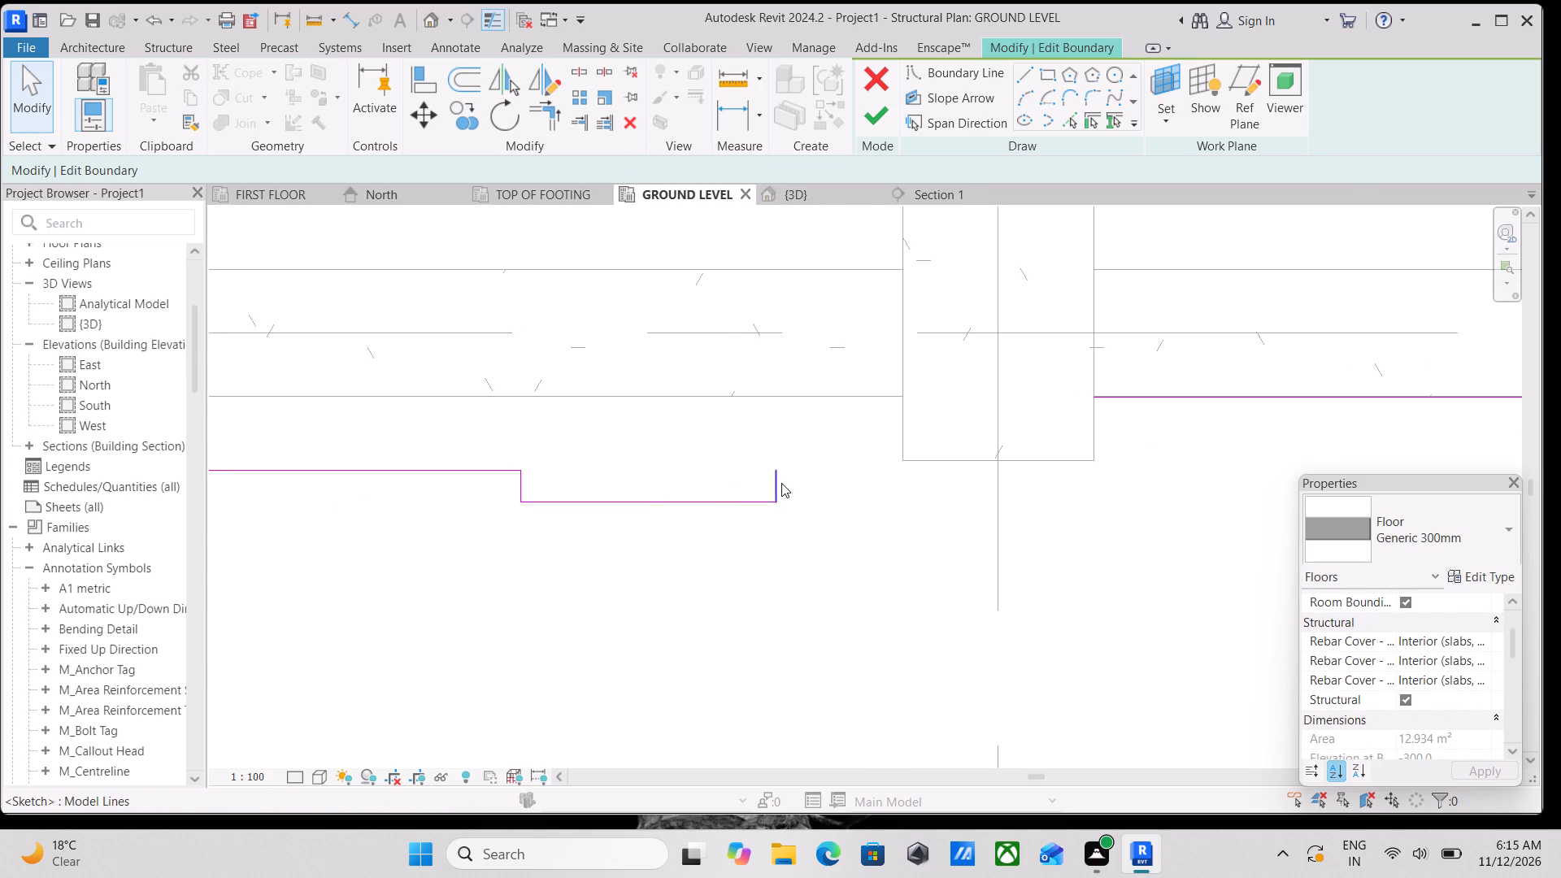
{"action": "left_click", "coordinate": [781, 483]}
{"action": "right_click", "coordinate": [780, 482]}
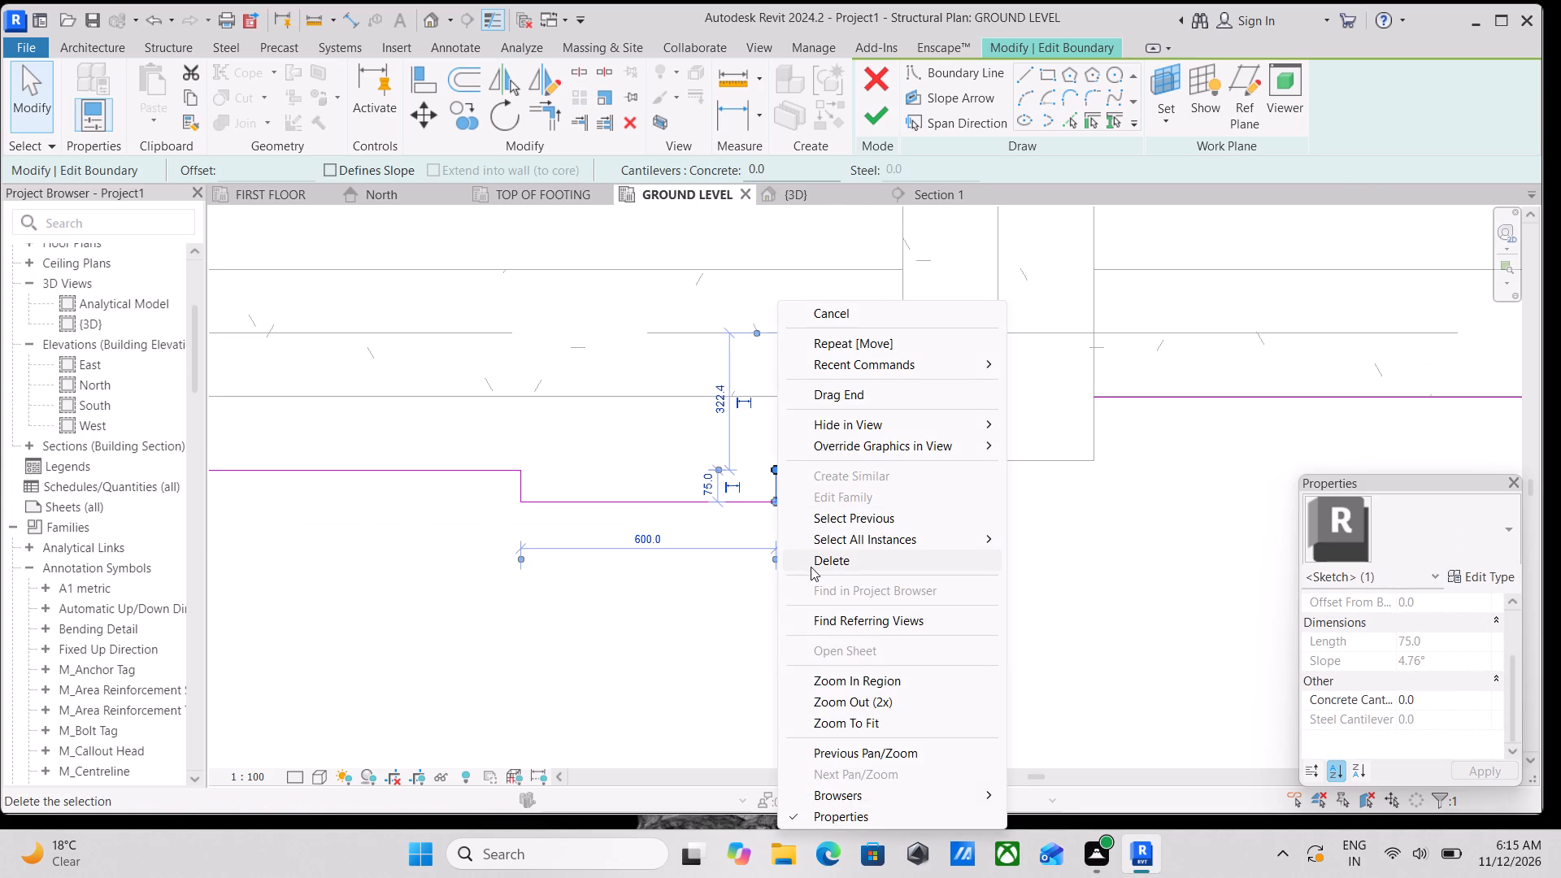
{"action": "left_click", "coordinate": [815, 564]}
{"action": "left_click", "coordinate": [724, 506]}
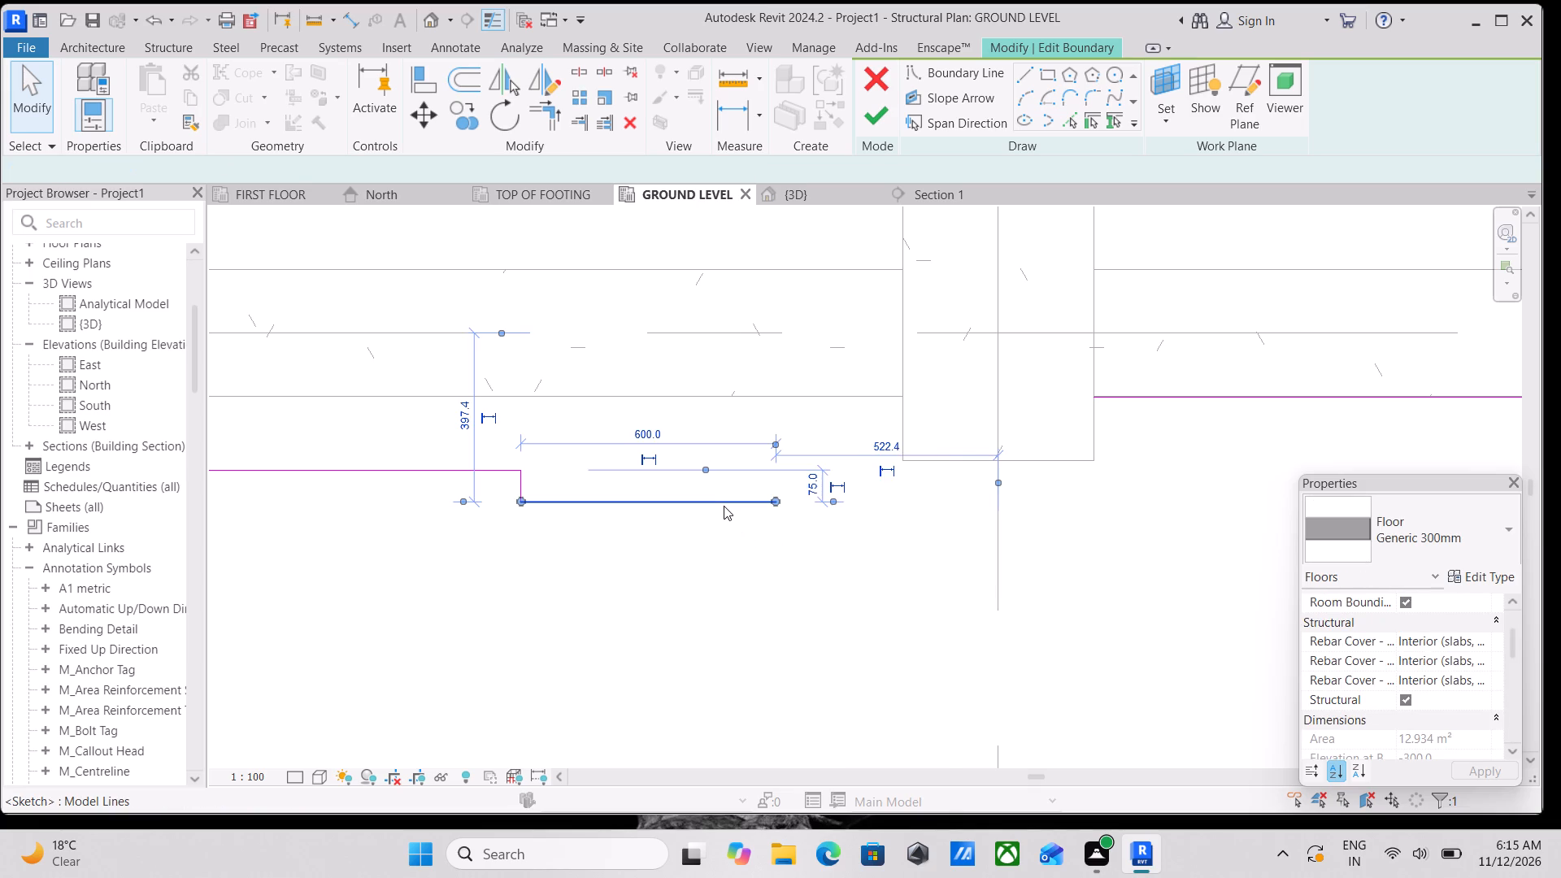
{"action": "right_click", "coordinate": [724, 506]}
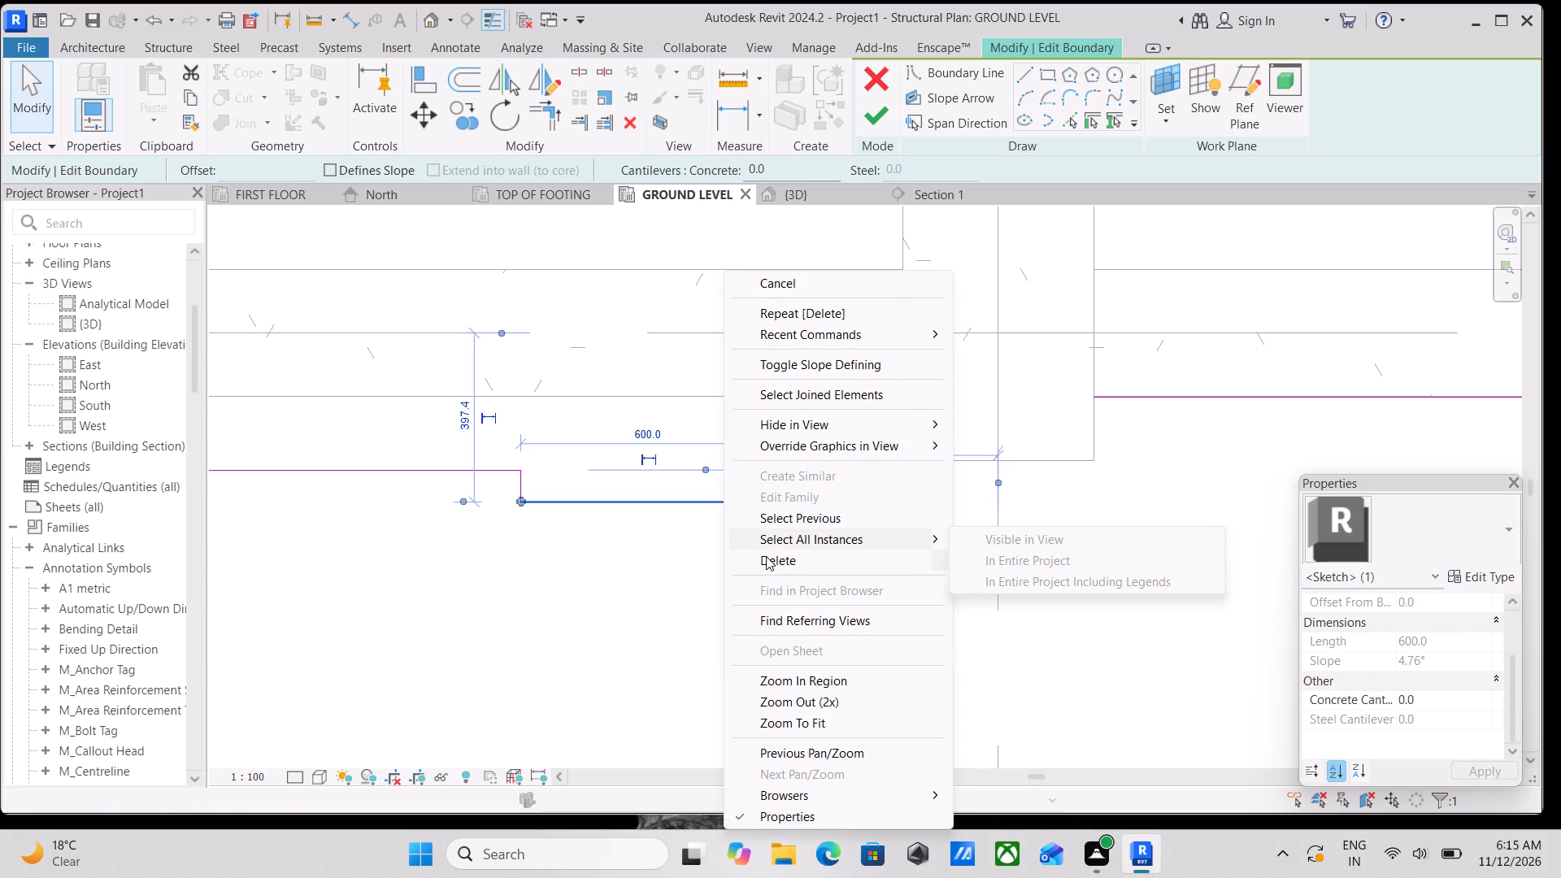
{"action": "left_click", "coordinate": [766, 558]}
Delete the next 75 mm riser and the 1400 mm horizontal segment of the stepped boundary below the grid D beam.
{"action": "scroll", "coordinate": [585, 481], "scroll_direction": "down", "scroll_amount": 1}
{"action": "middle_click_drag", "start_coordinate": [585, 481], "coordinate": [667, 474]}
{"action": "scroll", "coordinate": [633, 474], "scroll_direction": "down", "scroll_amount": 2}
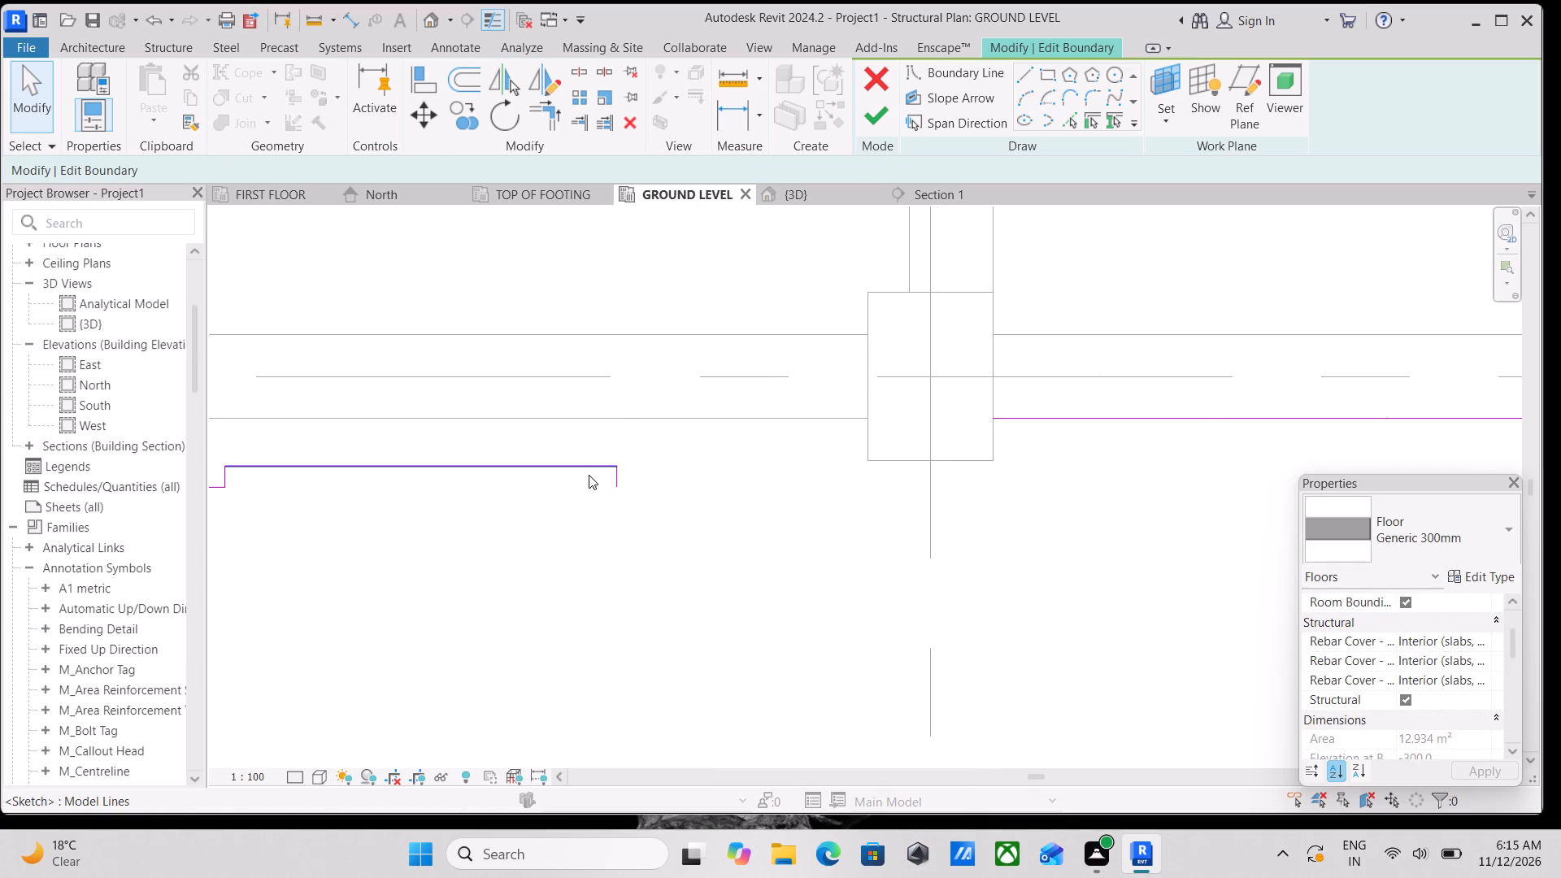
{"action": "left_click", "coordinate": [614, 482]}
{"action": "right_click", "coordinate": [614, 482]}
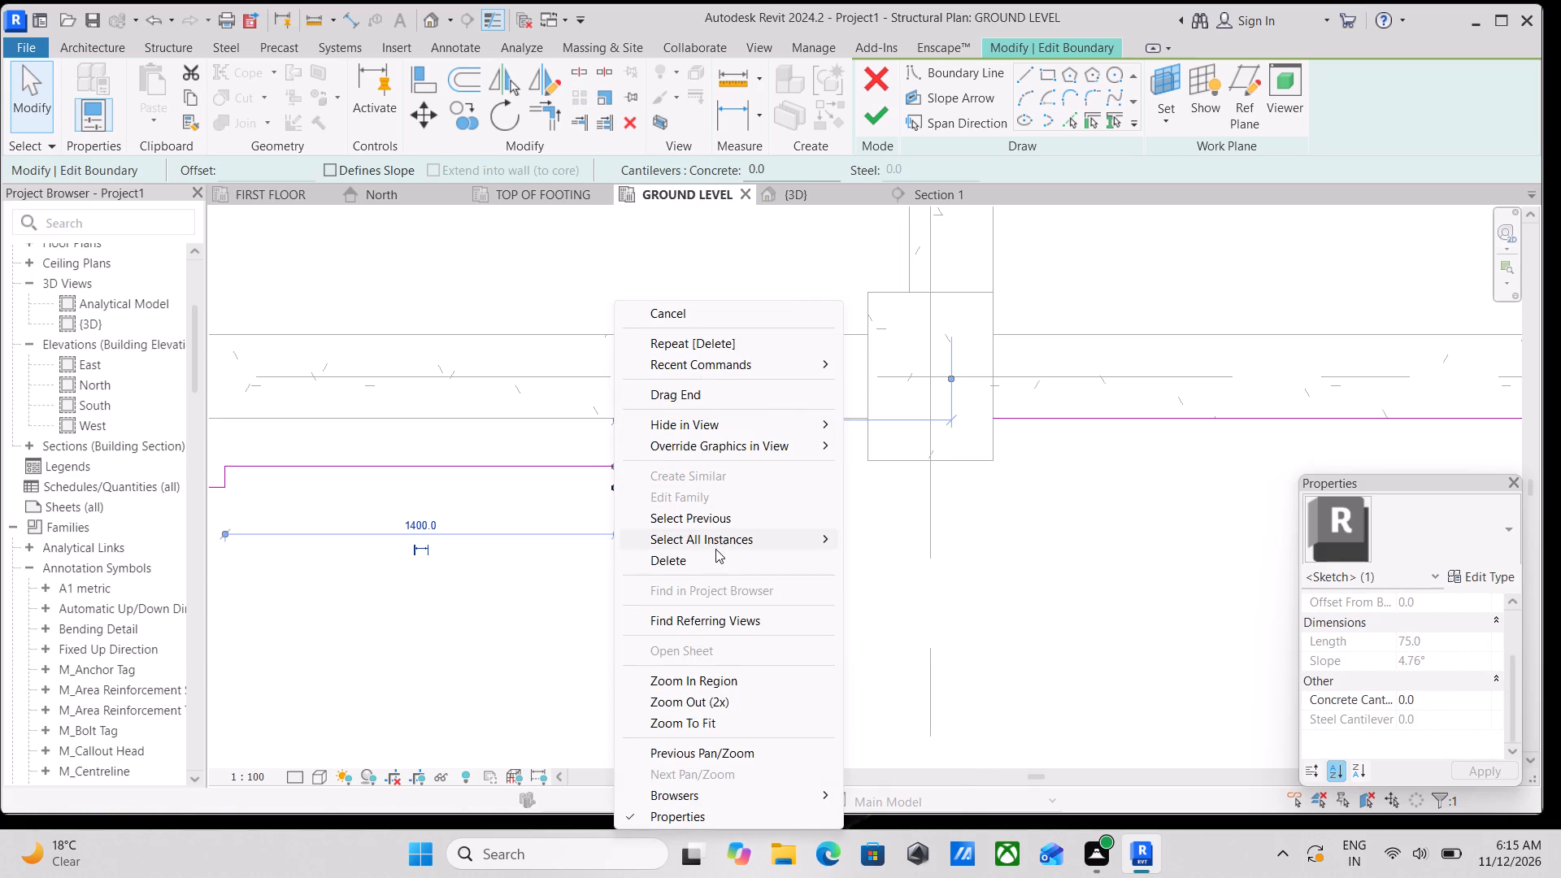
{"action": "left_click", "coordinate": [708, 550]}
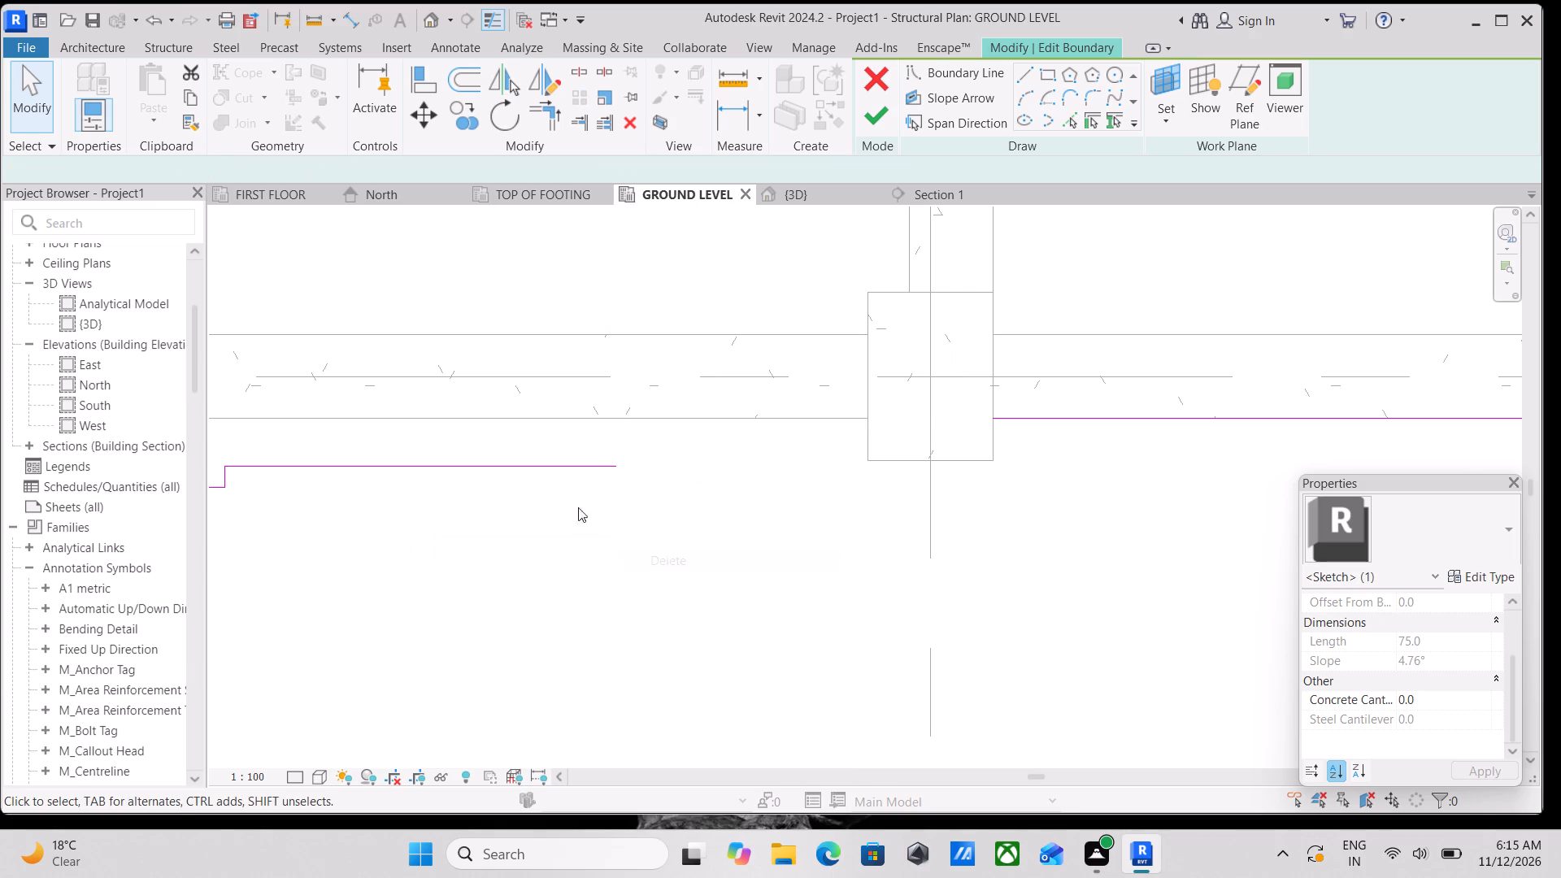
{"action": "middle_click_drag", "start_coordinate": [567, 503], "coordinate": [763, 494]}
{"action": "scroll", "coordinate": [763, 494], "scroll_direction": "down", "scroll_amount": 1}
{"action": "middle_click_drag", "start_coordinate": [613, 500], "coordinate": [738, 486]}
{"action": "scroll", "coordinate": [602, 488], "scroll_direction": "down", "scroll_amount": 3}
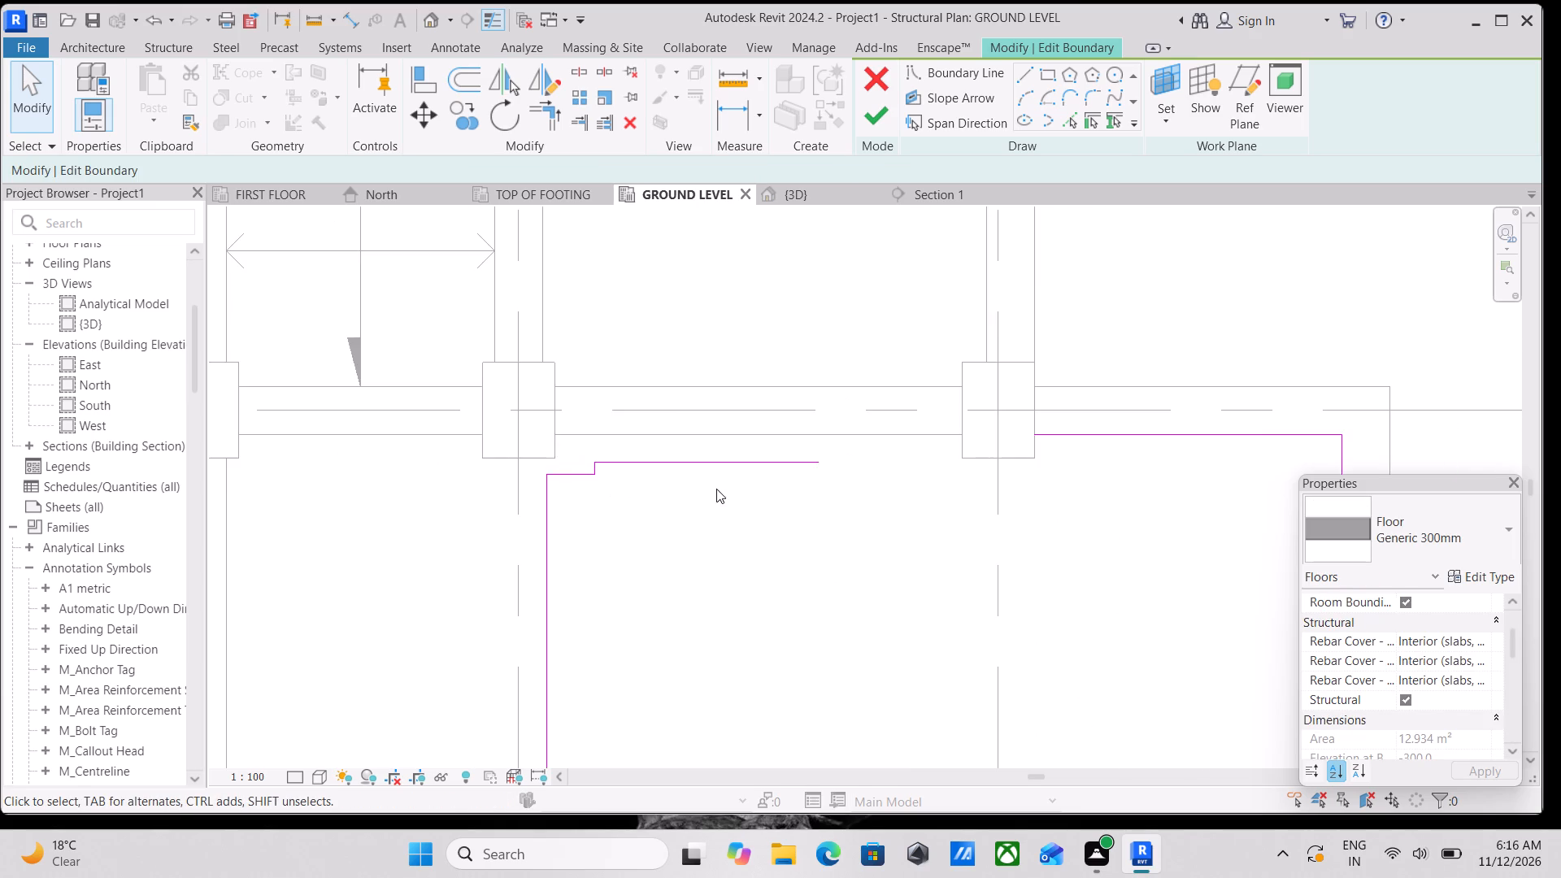
{"action": "middle_click_drag", "start_coordinate": [716, 489], "coordinate": [611, 488]}
{"action": "left_click", "coordinate": [641, 464]}
{"action": "right_click", "coordinate": [641, 464]}
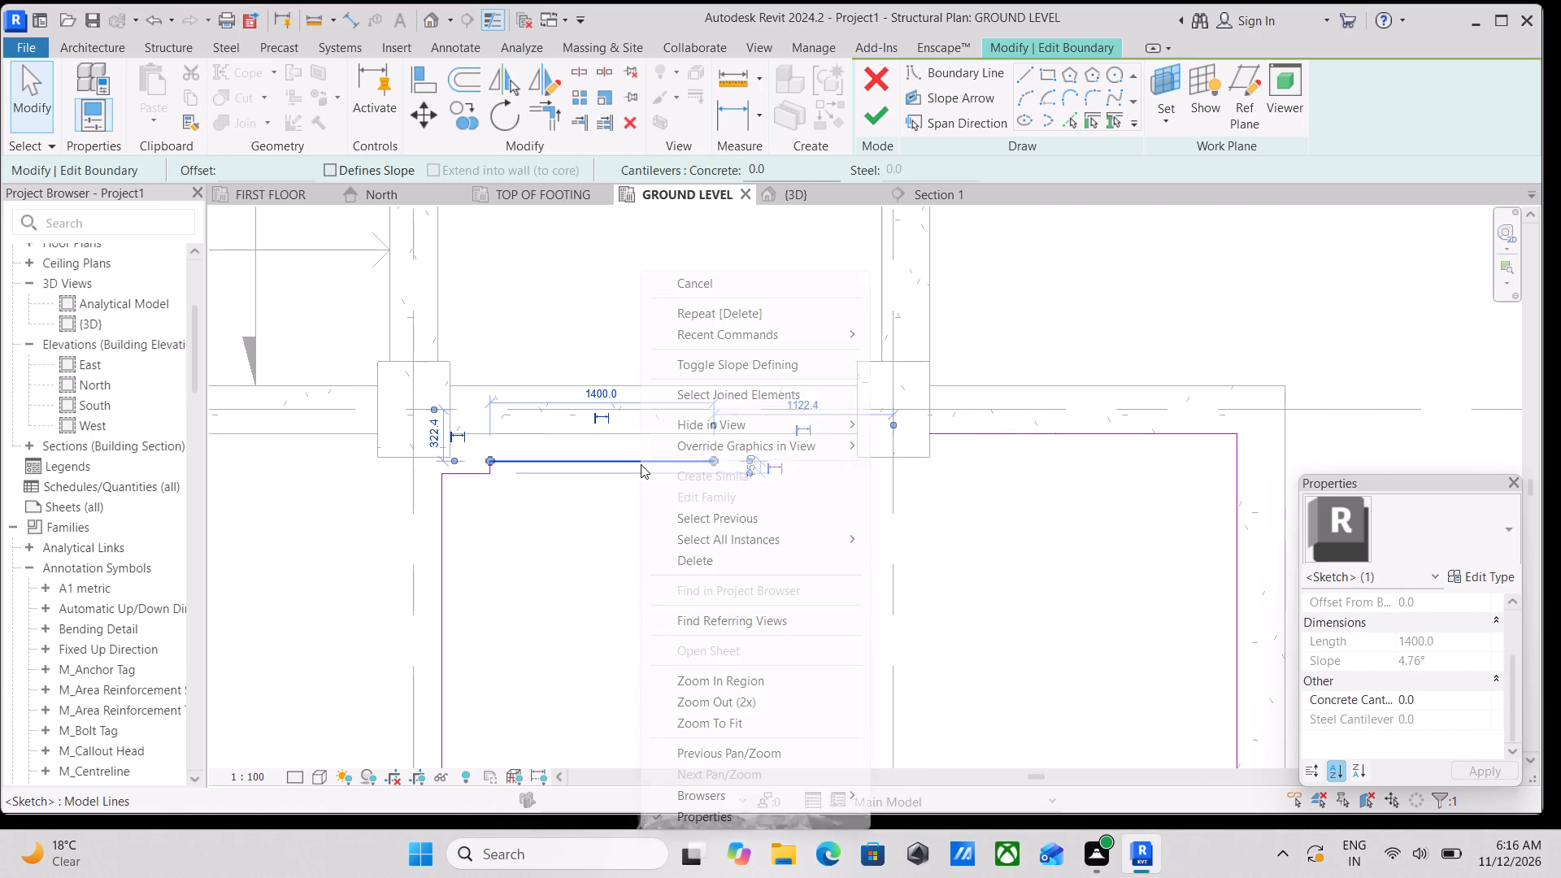
{"action": "left_click", "coordinate": [671, 554]}
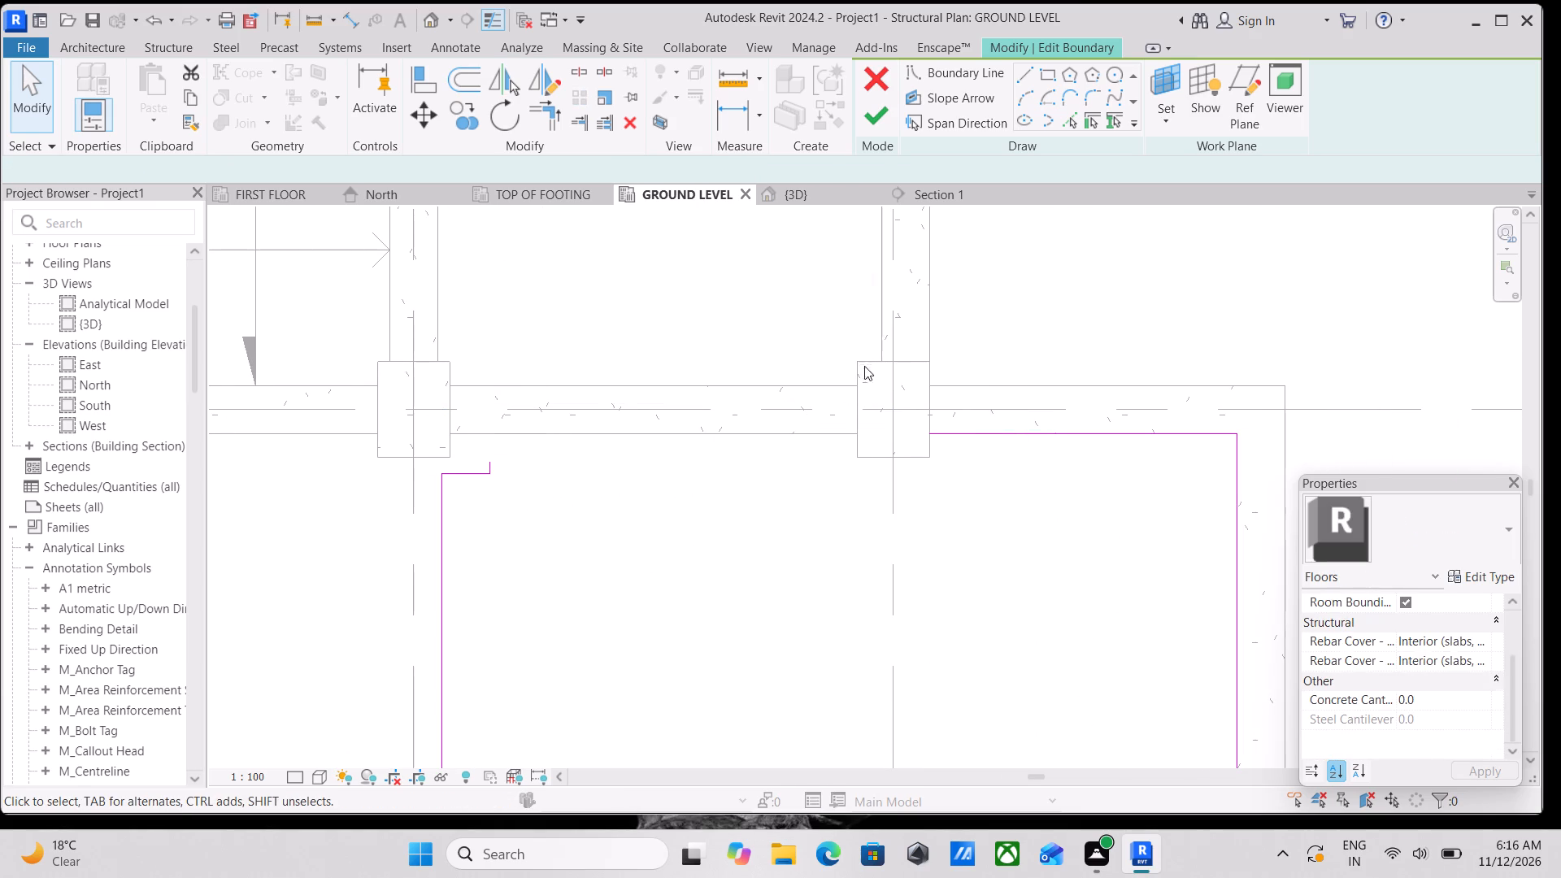
Delete the 600 mm step, its 75 mm riser and the 1000 mm segment crossing the middle column on the grid E boundary.
{"action": "scroll", "coordinate": [565, 480], "scroll_direction": "up", "scroll_amount": 1}
{"action": "scroll", "coordinate": [565, 480], "scroll_direction": "down", "scroll_amount": 7}
{"action": "middle_click_drag", "start_coordinate": [550, 503], "coordinate": [606, 396]}
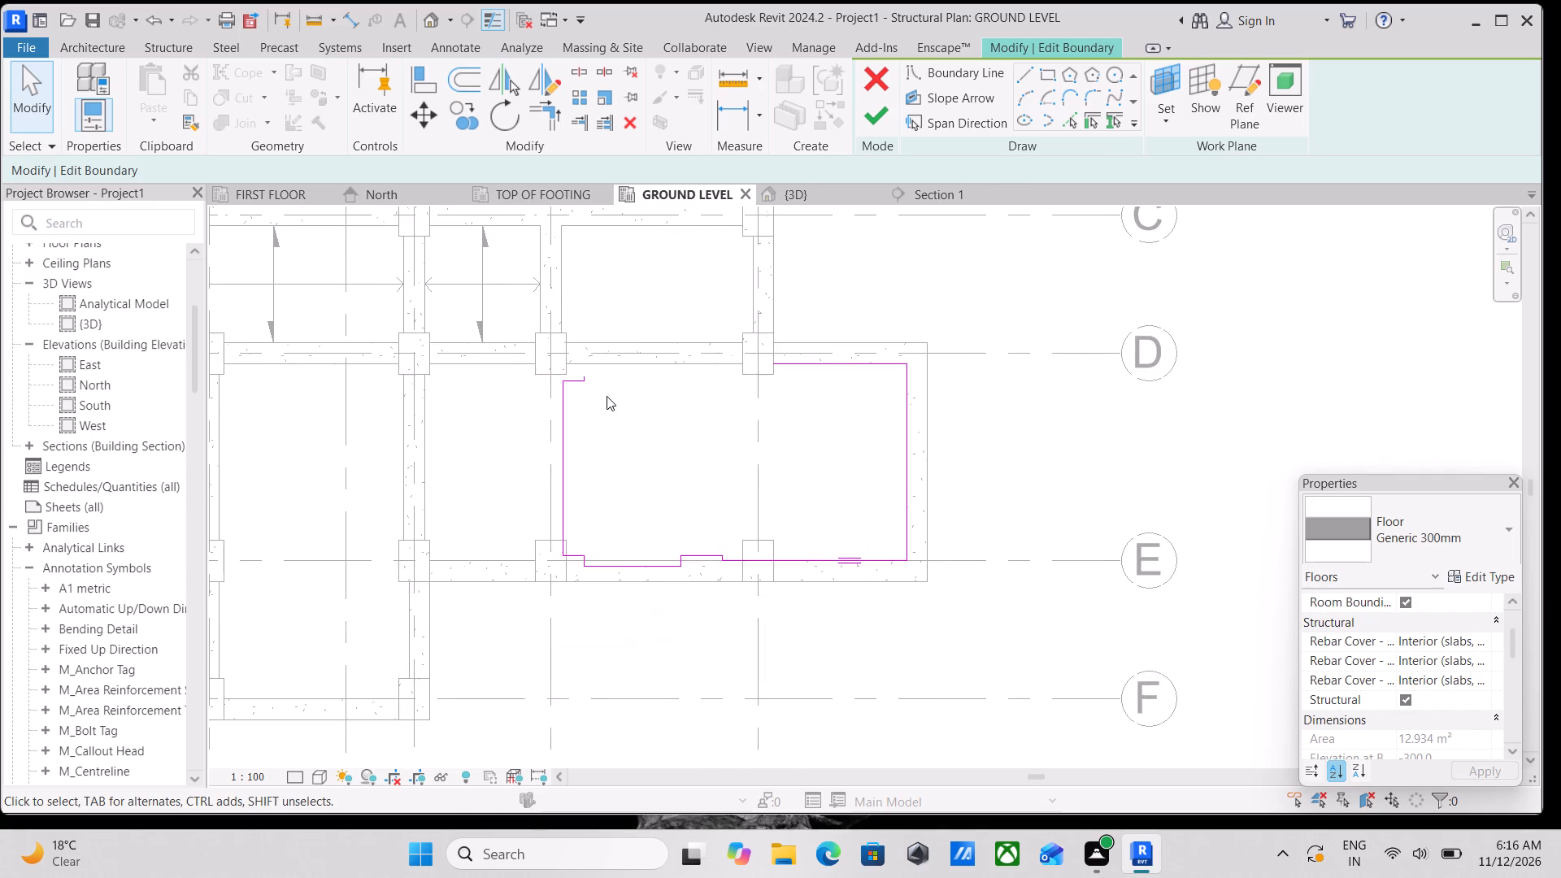
{"action": "scroll", "coordinate": [650, 584], "scroll_direction": "up", "scroll_amount": 3}
{"action": "scroll", "coordinate": [753, 580], "scroll_direction": "up", "scroll_amount": 5}
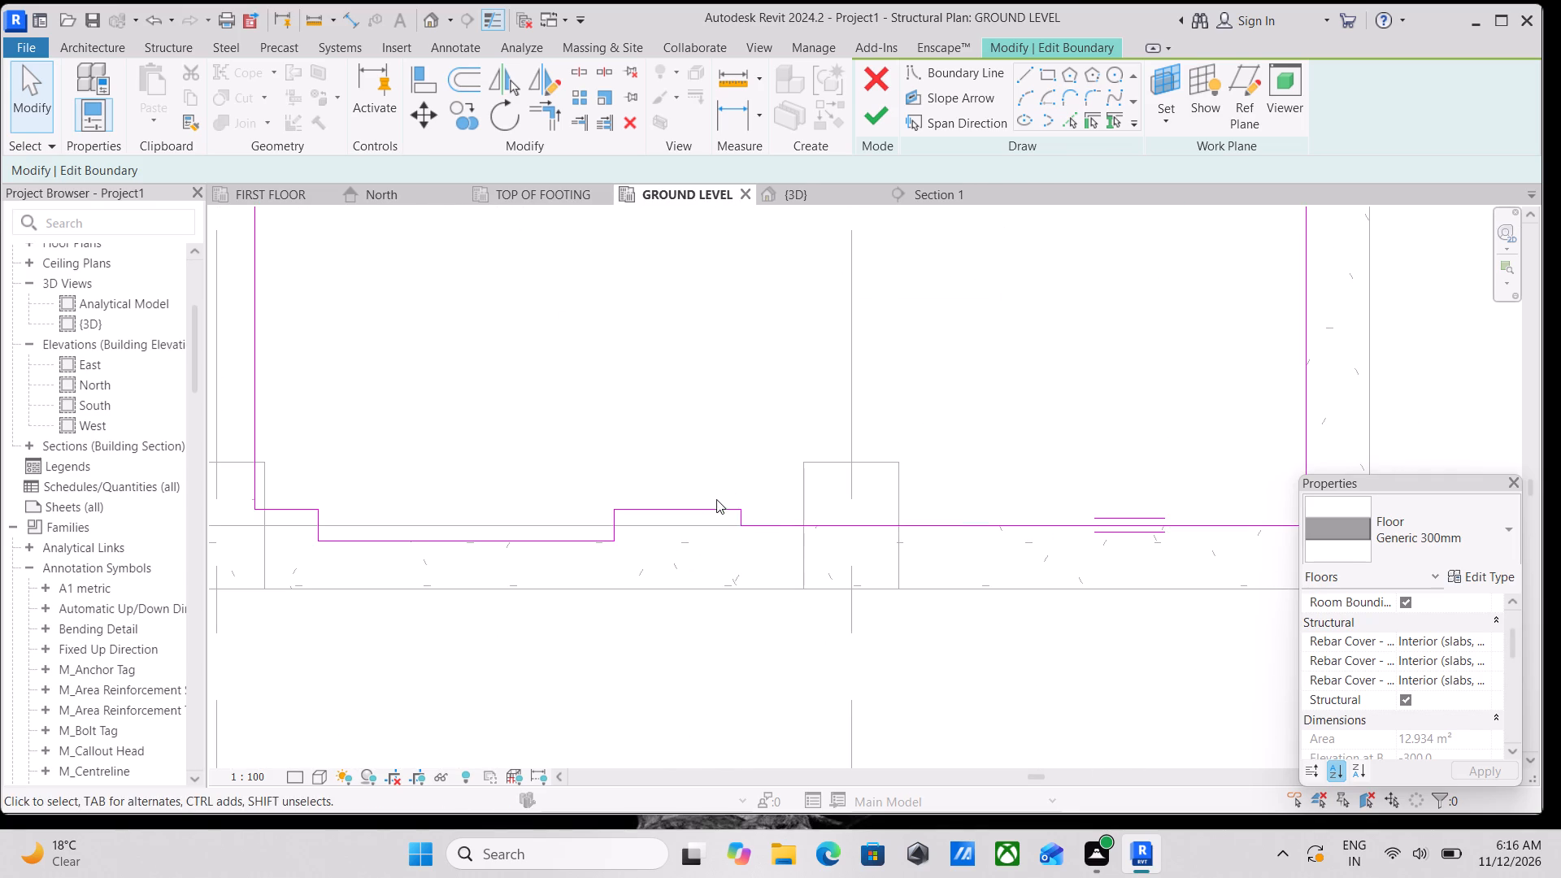
{"action": "left_click", "coordinate": [714, 504]}
{"action": "right_click", "coordinate": [714, 504]}
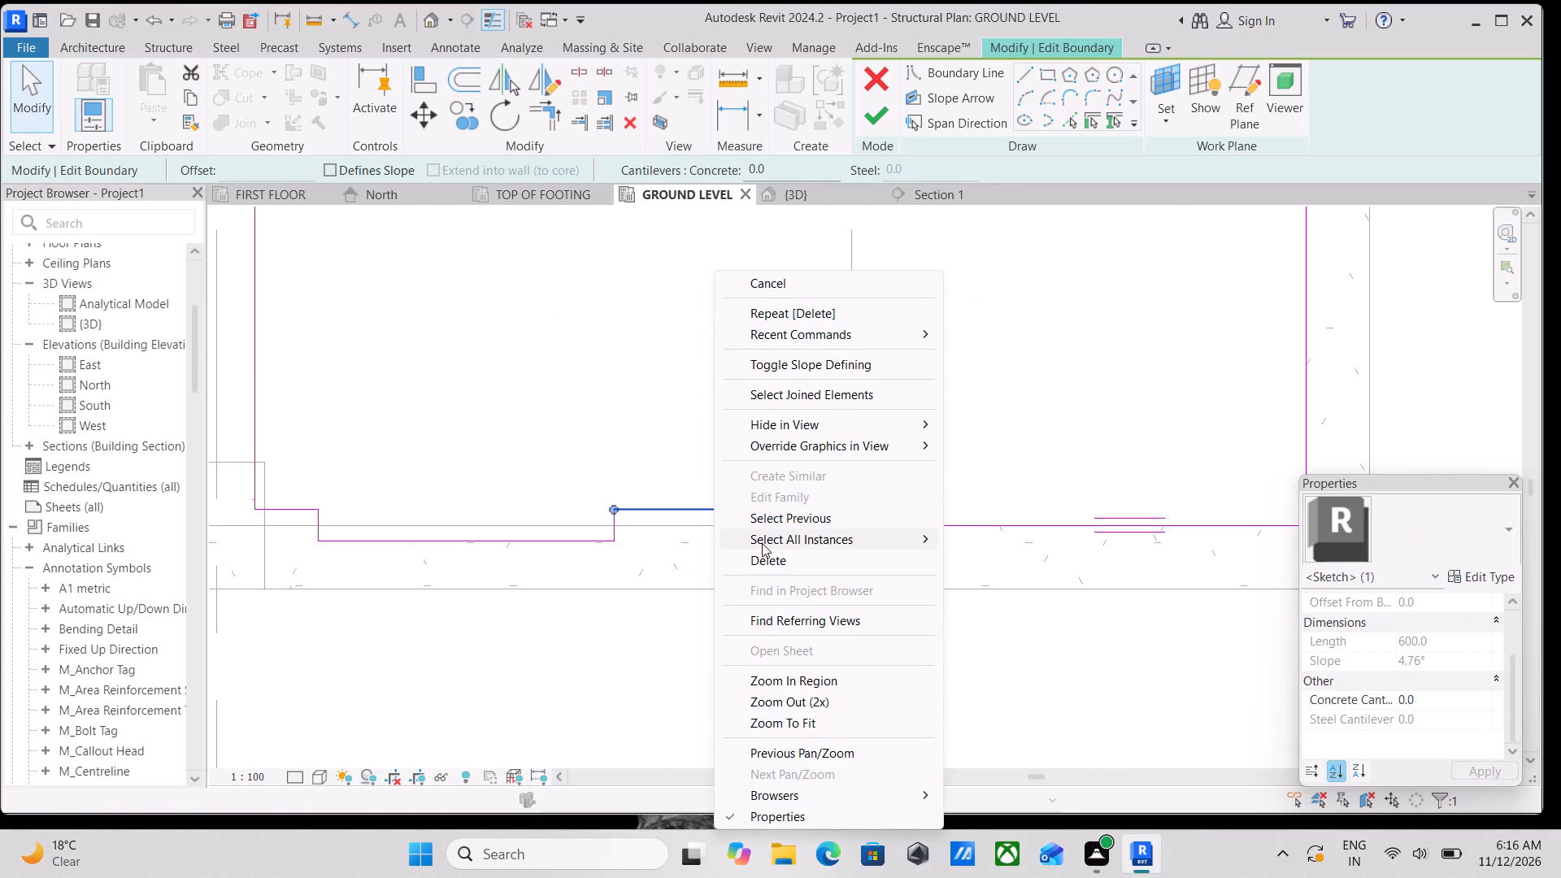
{"action": "left_click", "coordinate": [761, 555]}
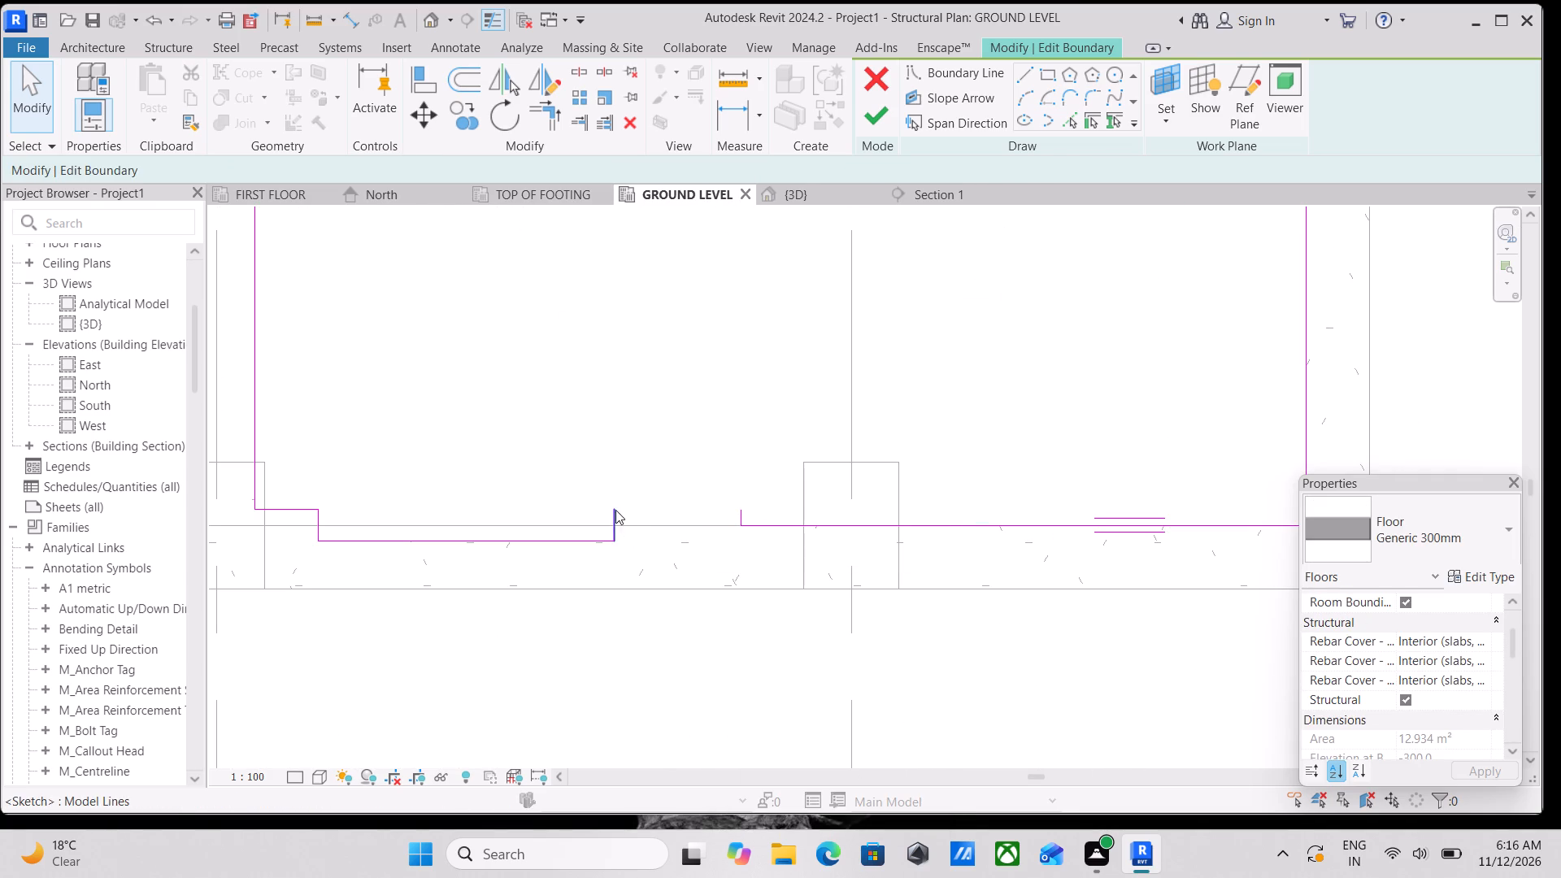
{"action": "scroll", "coordinate": [785, 559], "scroll_direction": "up", "scroll_amount": 3}
{"action": "left_click", "coordinate": [720, 487]}
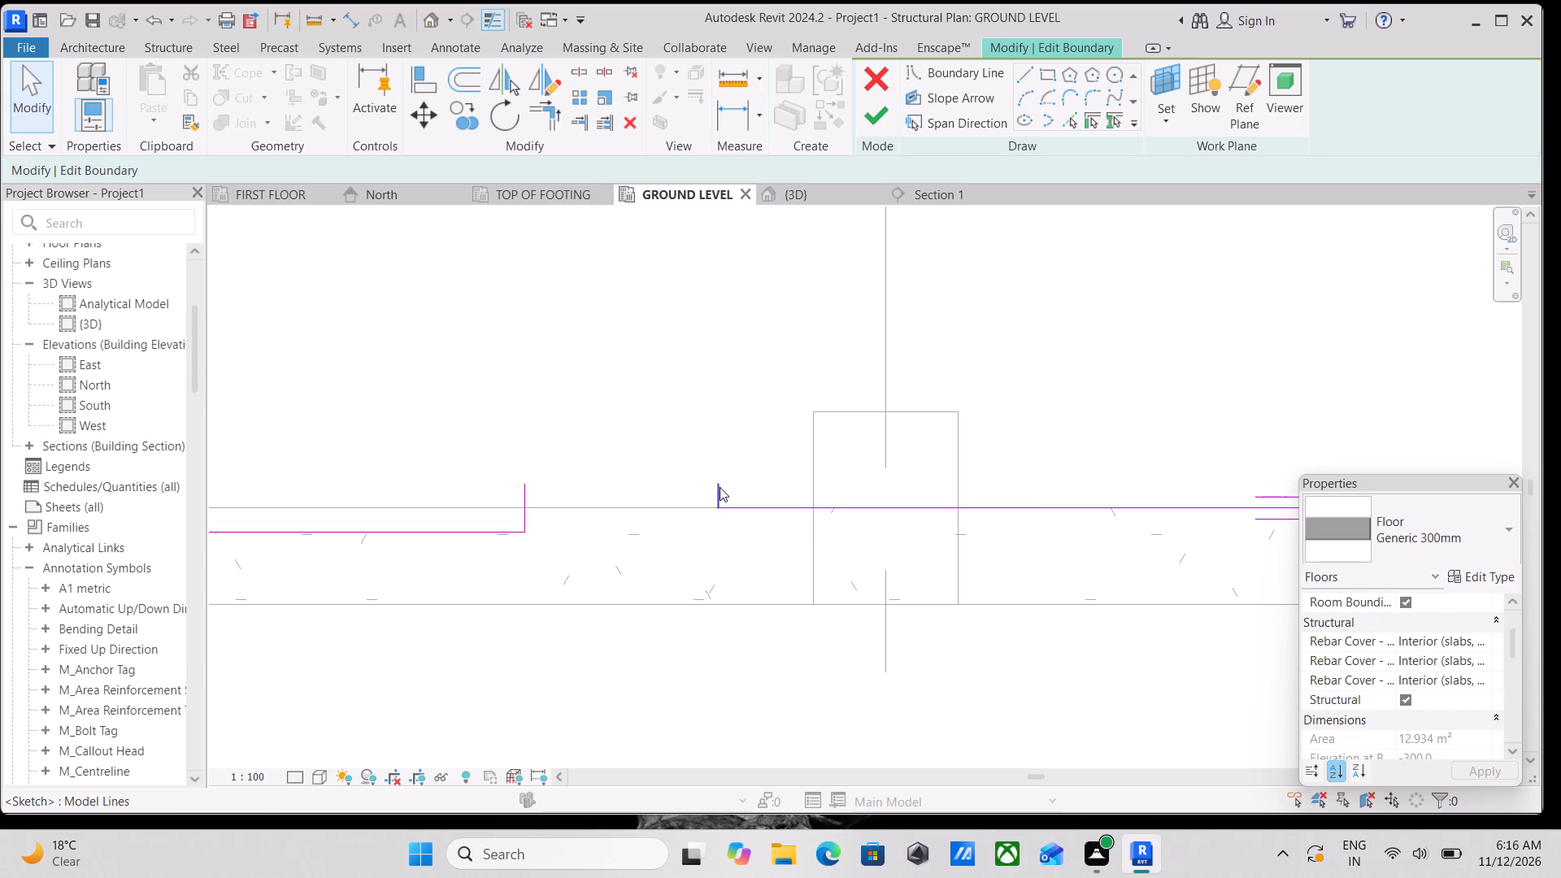
{"action": "right_click", "coordinate": [715, 489]}
{"action": "left_click", "coordinate": [776, 552]}
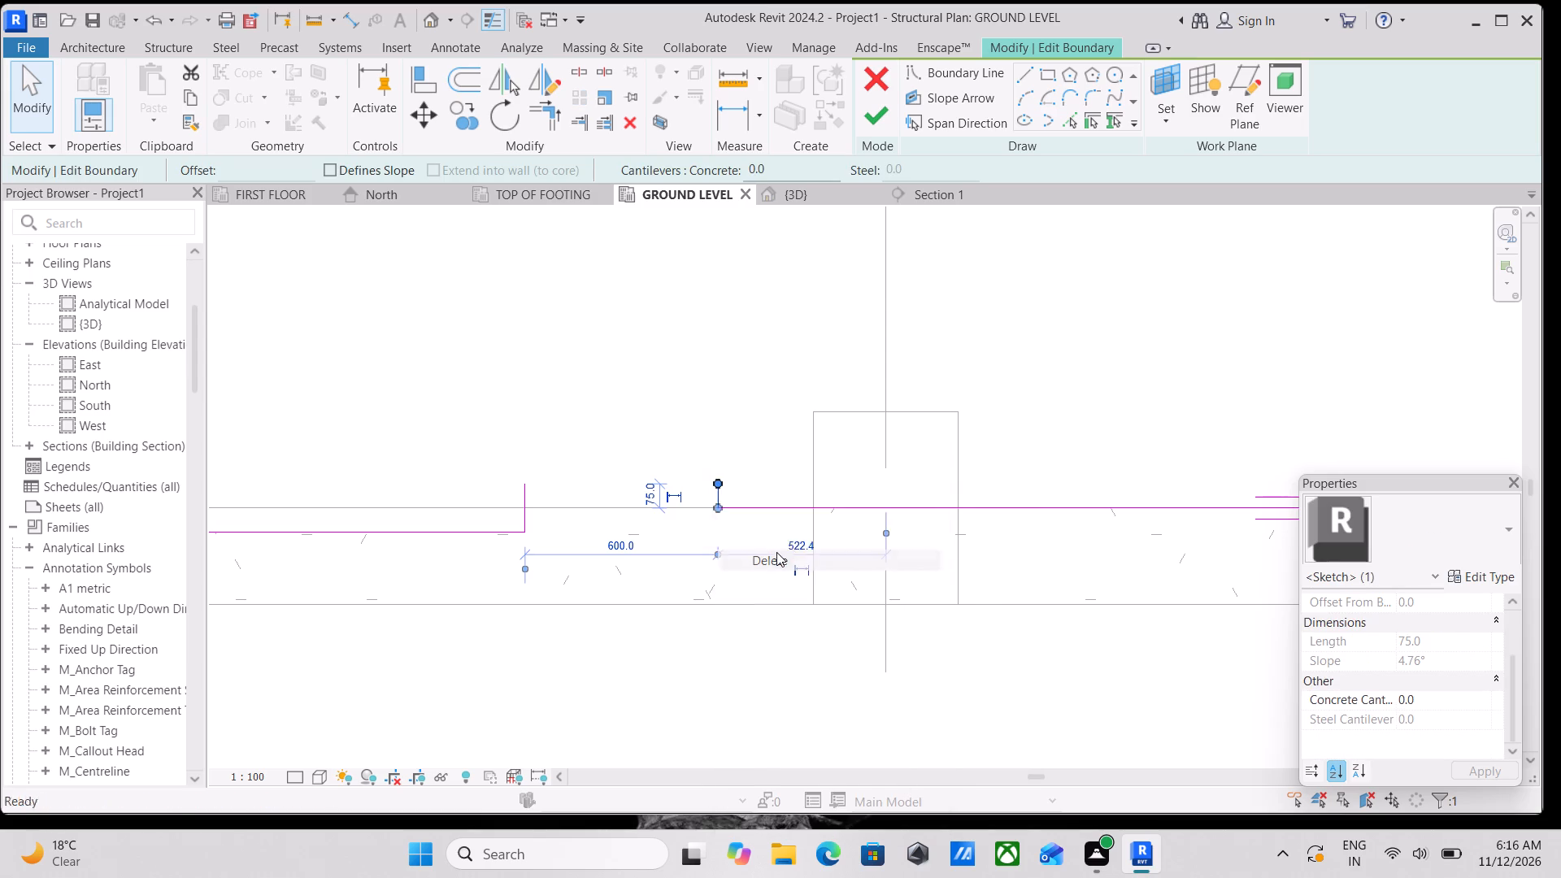
{"action": "left_click", "coordinate": [903, 508]}
{"action": "right_click", "coordinate": [903, 508]}
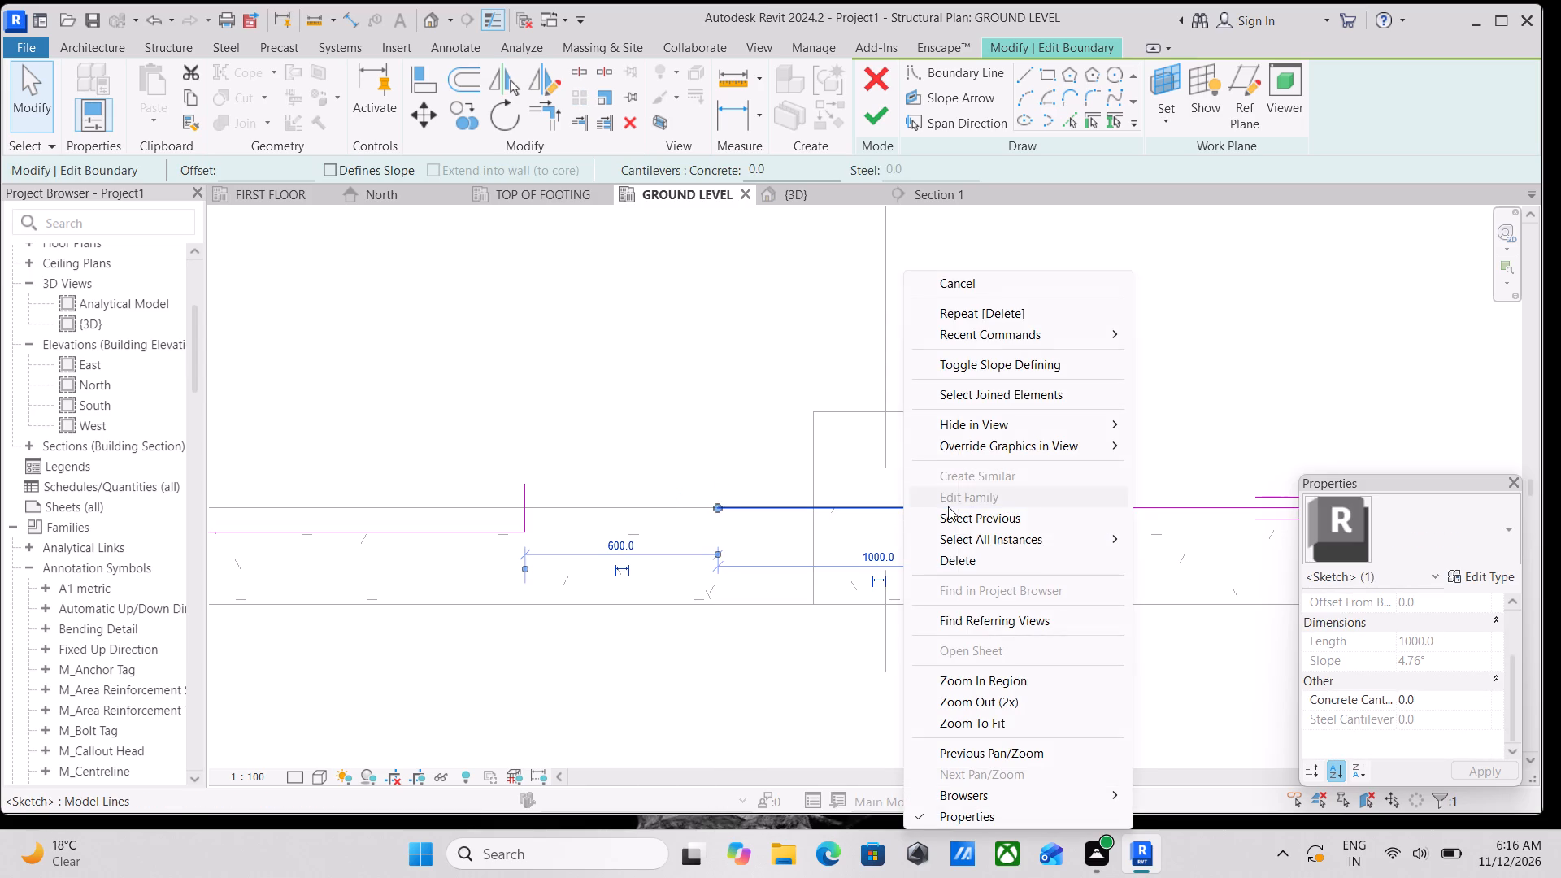
{"action": "left_click", "coordinate": [957, 554]}
Delete the 150 mm riser and the adjoining 1400 mm horizontal segment from the grid E boundary.
{"action": "scroll", "coordinate": [1021, 515], "scroll_direction": "down", "scroll_amount": 1}
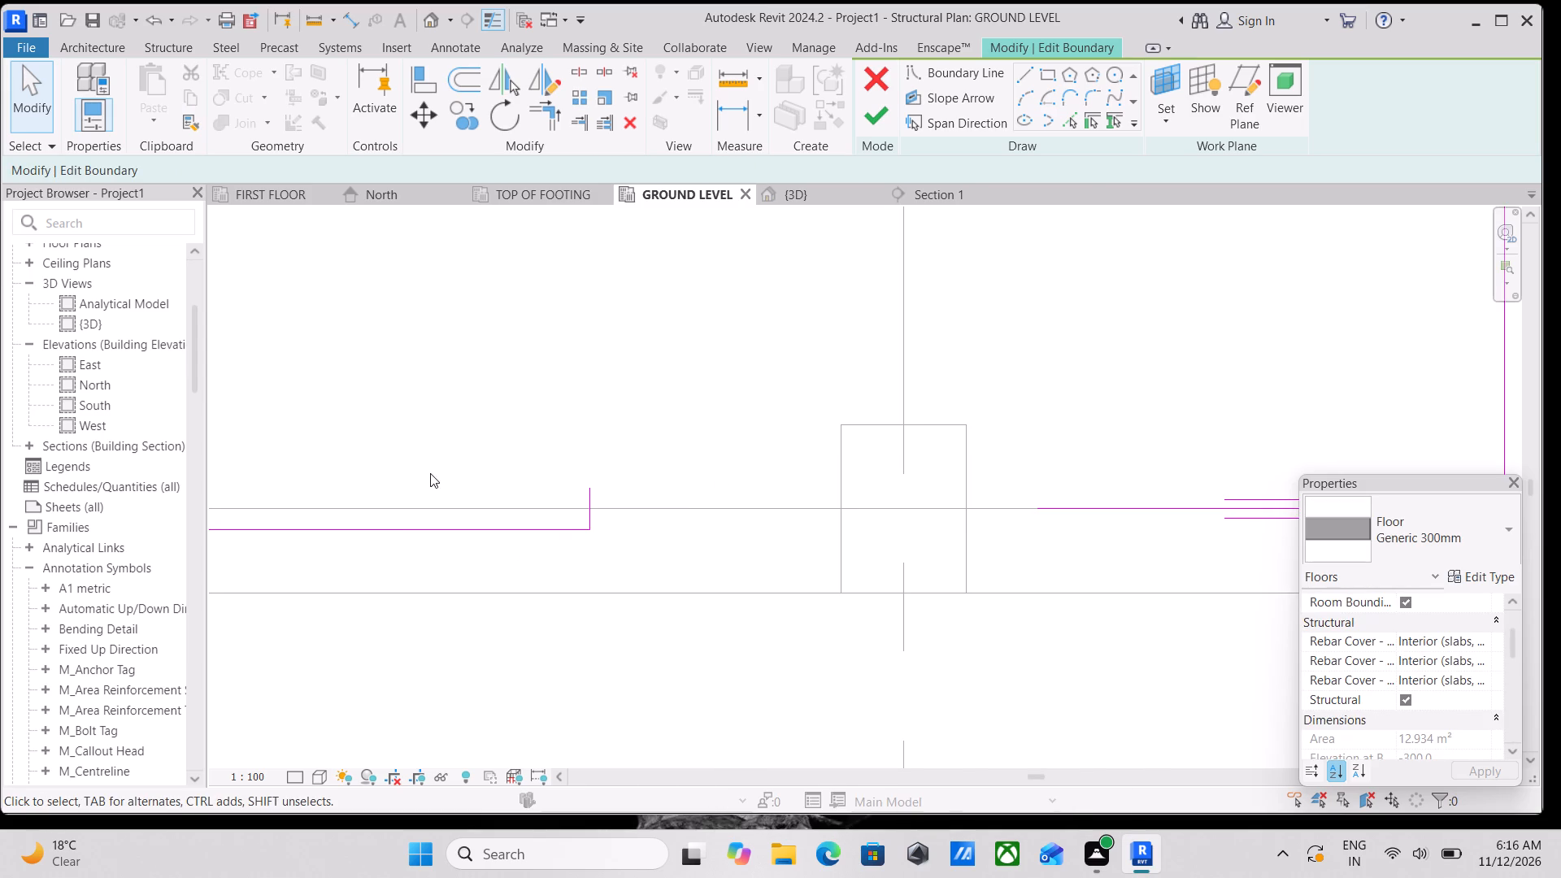
{"action": "middle_click_drag", "start_coordinate": [557, 511], "coordinate": [811, 511]}
{"action": "left_click", "coordinate": [852, 495]}
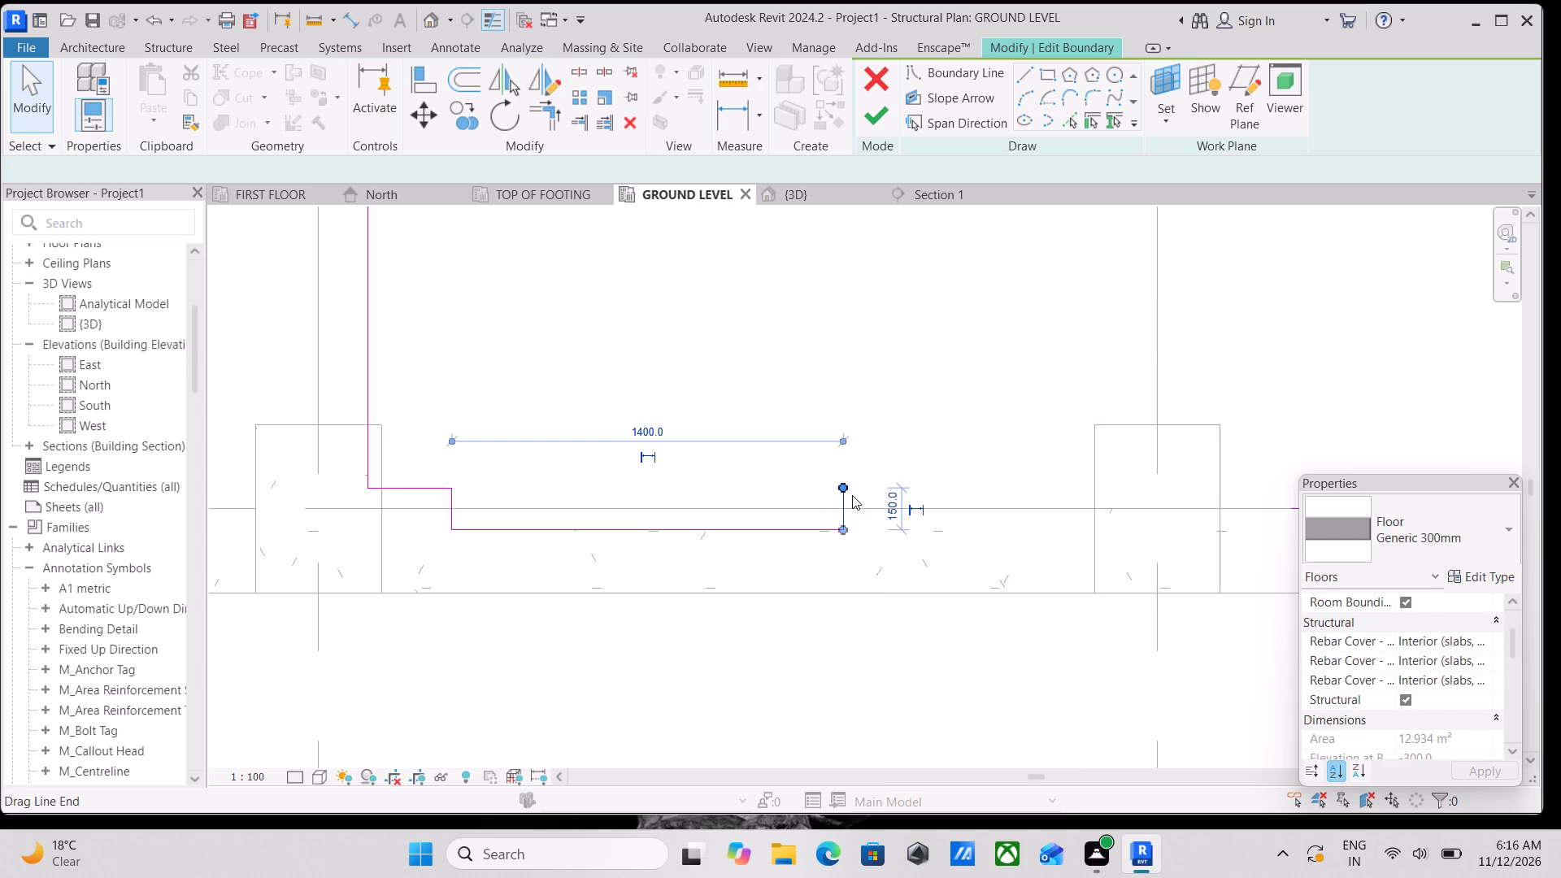
{"action": "right_click", "coordinate": [852, 495]}
{"action": "left_click", "coordinate": [875, 546]}
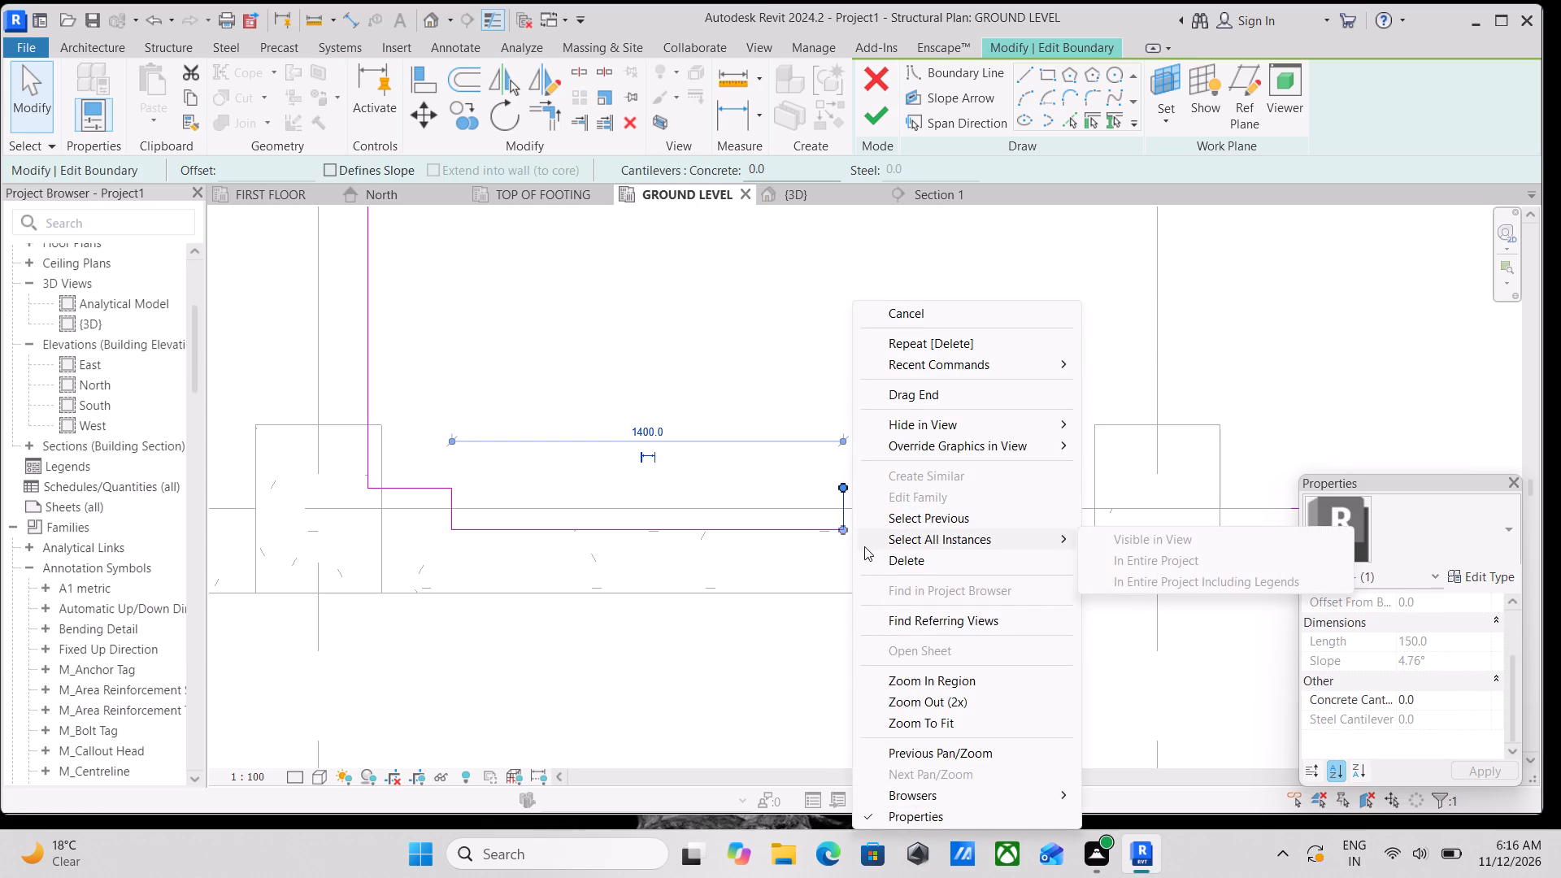
{"action": "left_click", "coordinate": [883, 554]}
{"action": "left_click", "coordinate": [759, 527]}
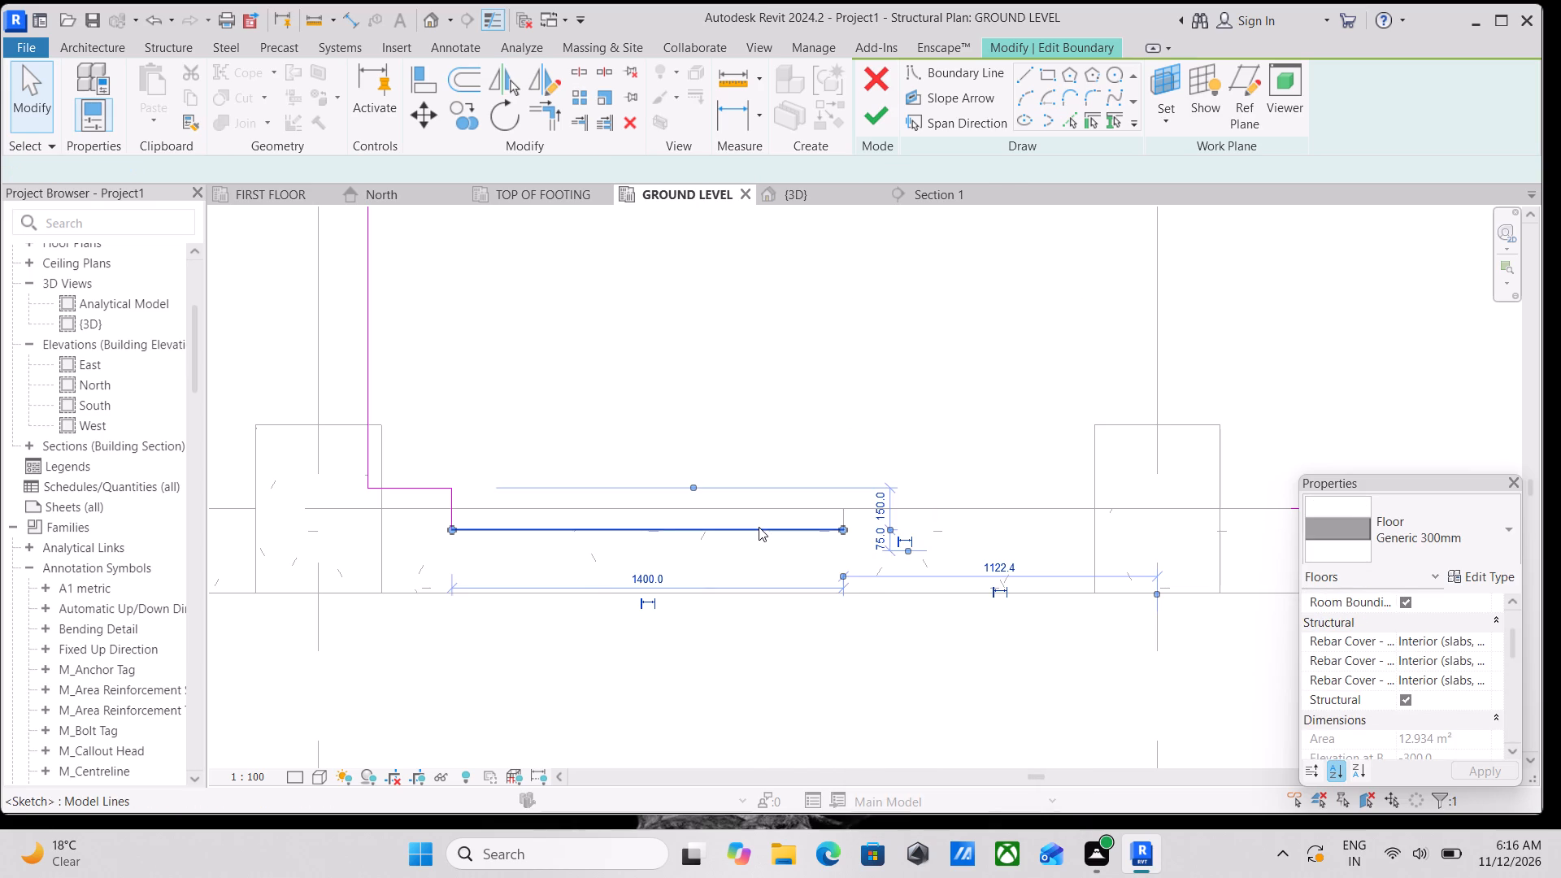
{"action": "right_click", "coordinate": [759, 527]}
{"action": "left_click", "coordinate": [807, 563]}
Delete the 300 mm horizontal boundary segment at the slab's lower-left column on grid E.
{"action": "scroll", "coordinate": [873, 530], "scroll_direction": "up", "scroll_amount": 5}
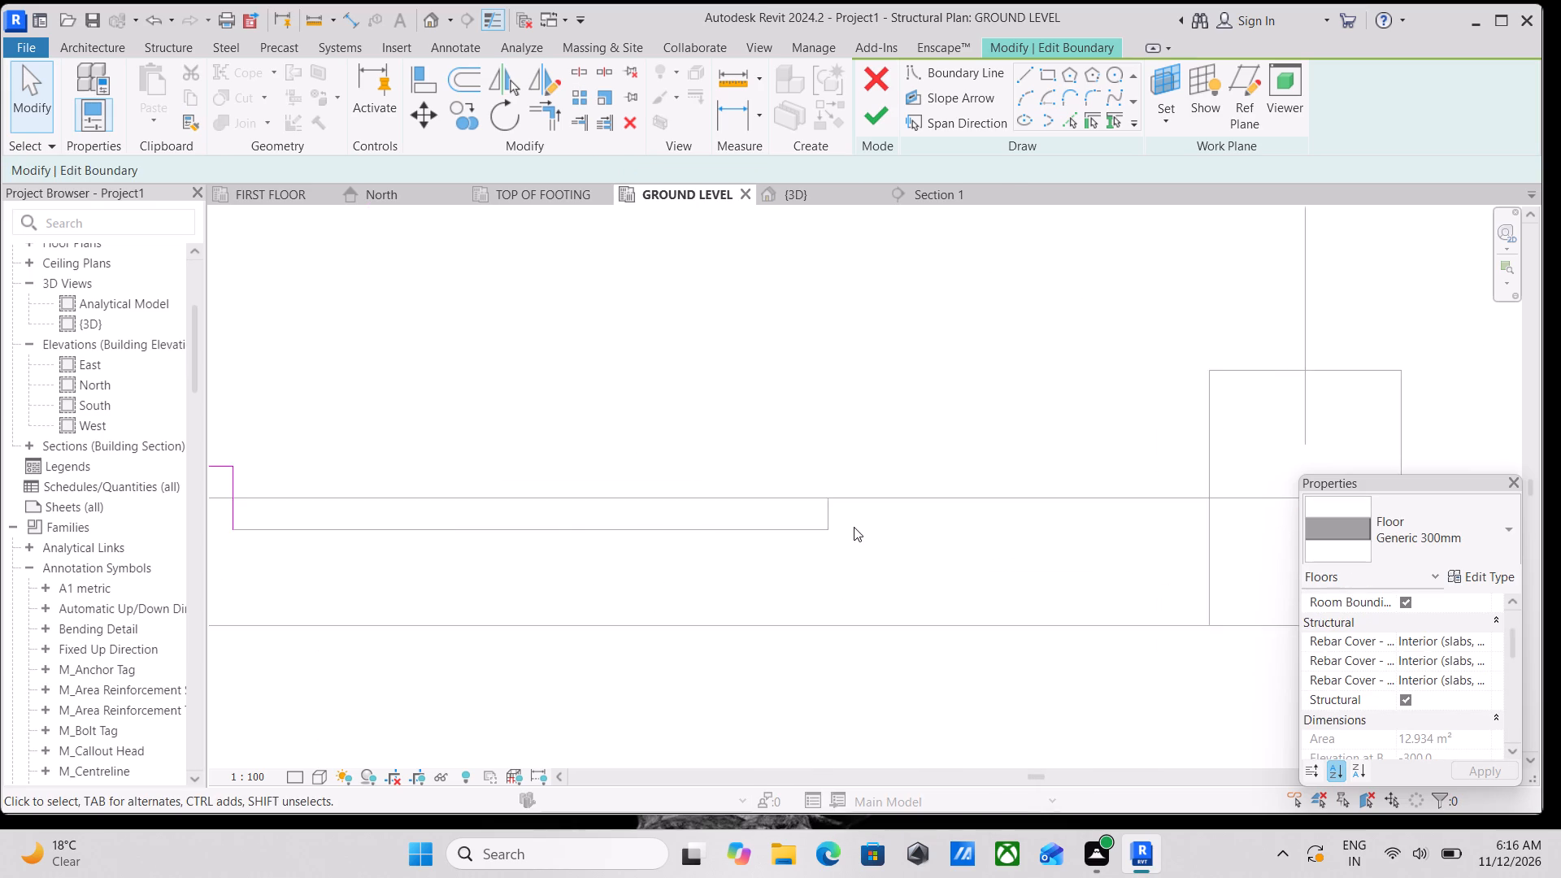
{"action": "scroll", "coordinate": [854, 527], "scroll_direction": "up", "scroll_amount": 3}
{"action": "scroll", "coordinate": [742, 497], "scroll_direction": "down", "scroll_amount": 8}
{"action": "middle_click_drag", "start_coordinate": [550, 499], "coordinate": [714, 511]}
{"action": "middle_click_drag", "start_coordinate": [519, 513], "coordinate": [635, 527]}
{"action": "left_click", "coordinate": [606, 498]}
{"action": "right_click", "coordinate": [606, 498]}
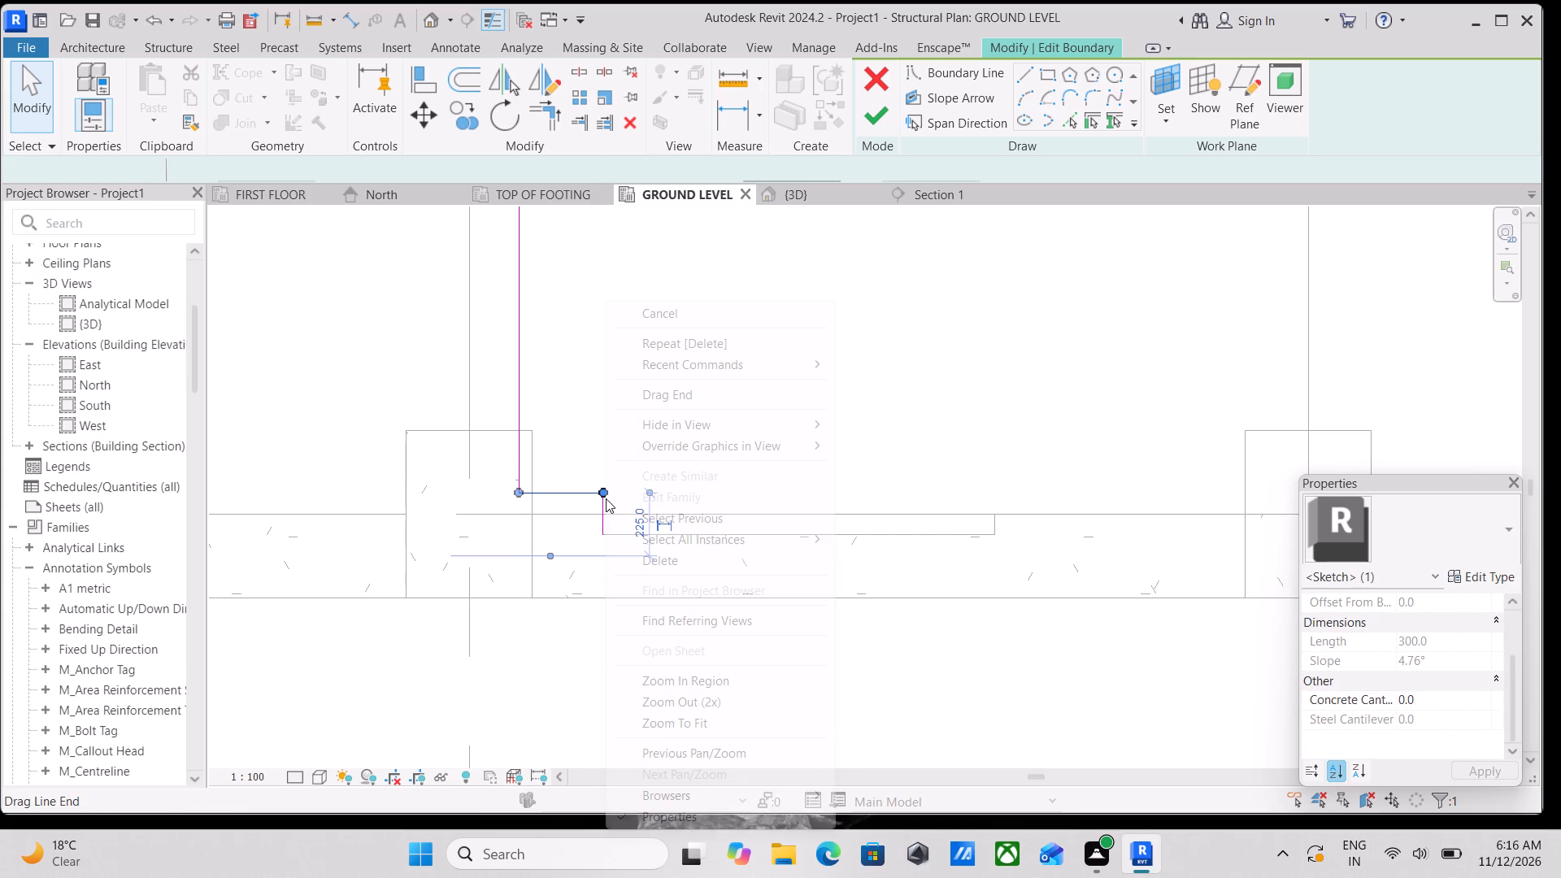
{"action": "left_click", "coordinate": [654, 562]}
Delete the 500.6 mm vertical boundary segment running into the slab's lower-left column on grid E.
{"action": "scroll", "coordinate": [537, 463], "scroll_direction": "up", "scroll_amount": 2}
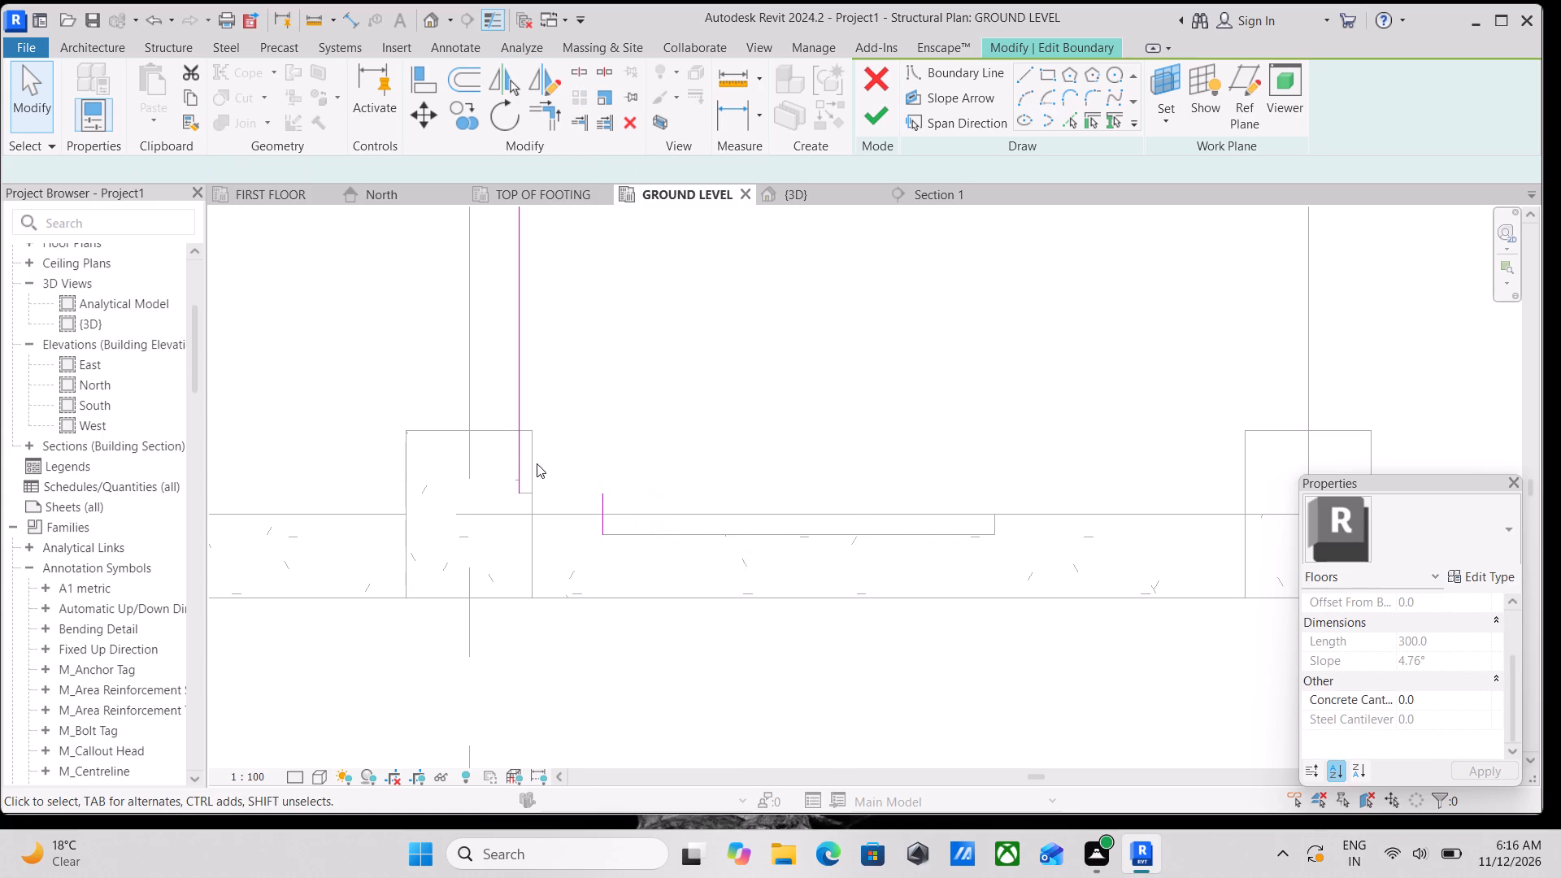
{"action": "scroll", "coordinate": [513, 372], "scroll_direction": "down", "scroll_amount": 5}
{"action": "middle_click_drag", "start_coordinate": [520, 369], "coordinate": [520, 438]}
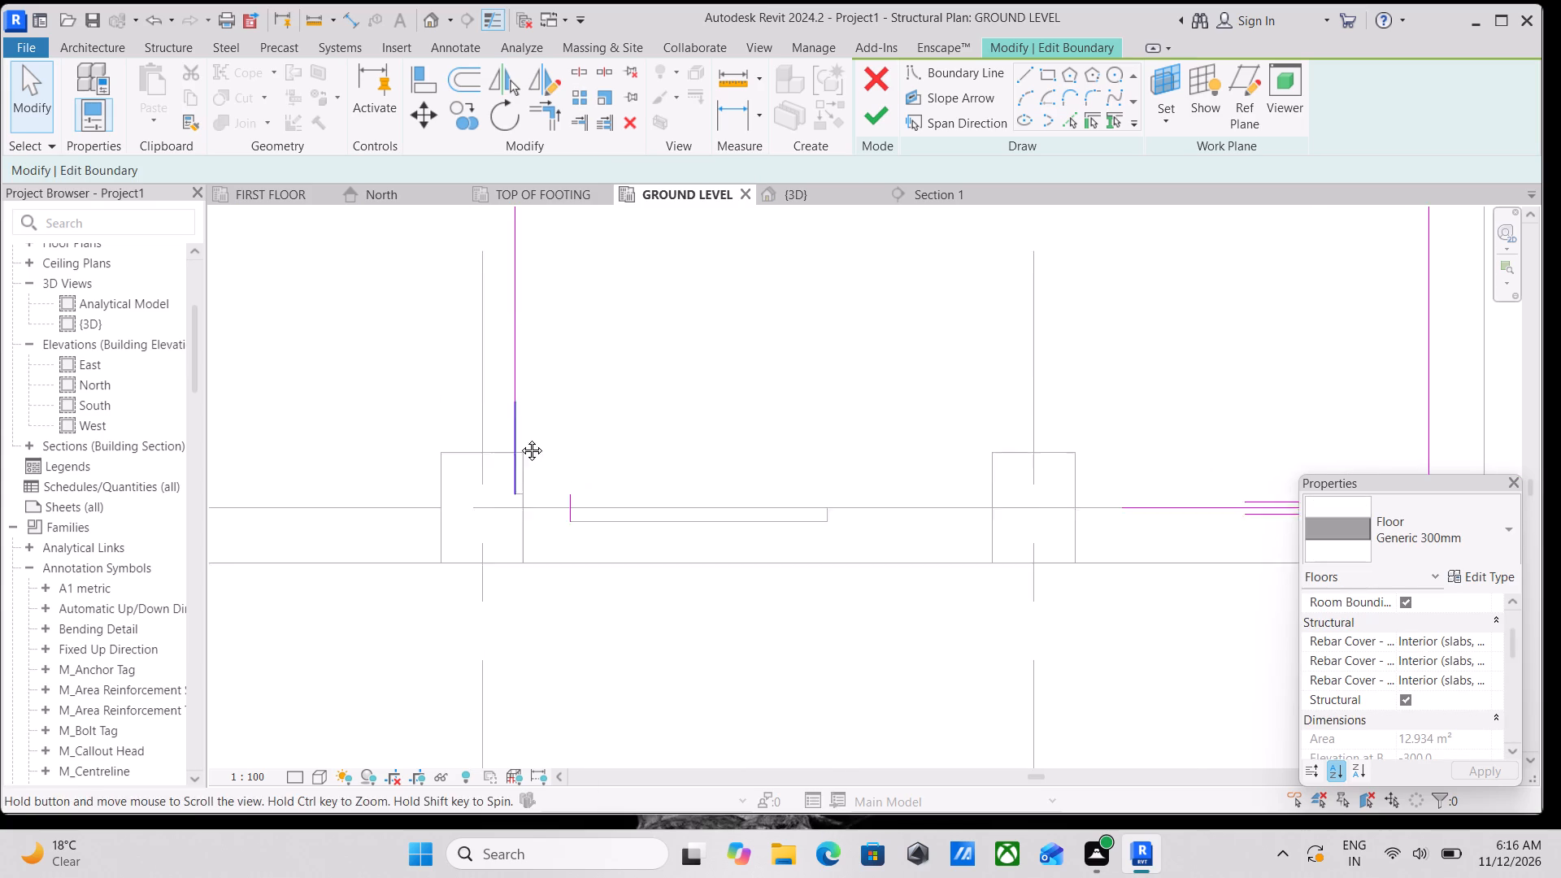
{"action": "middle_click_drag", "start_coordinate": [520, 438], "coordinate": [520, 439]}
{"action": "scroll", "coordinate": [546, 341], "scroll_direction": "down", "scroll_amount": 1}
{"action": "middle_click_drag", "start_coordinate": [546, 341], "coordinate": [516, 463]}
{"action": "scroll", "coordinate": [579, 389], "scroll_direction": "down", "scroll_amount": 7}
{"action": "middle_click_drag", "start_coordinate": [579, 389], "coordinate": [583, 424]}
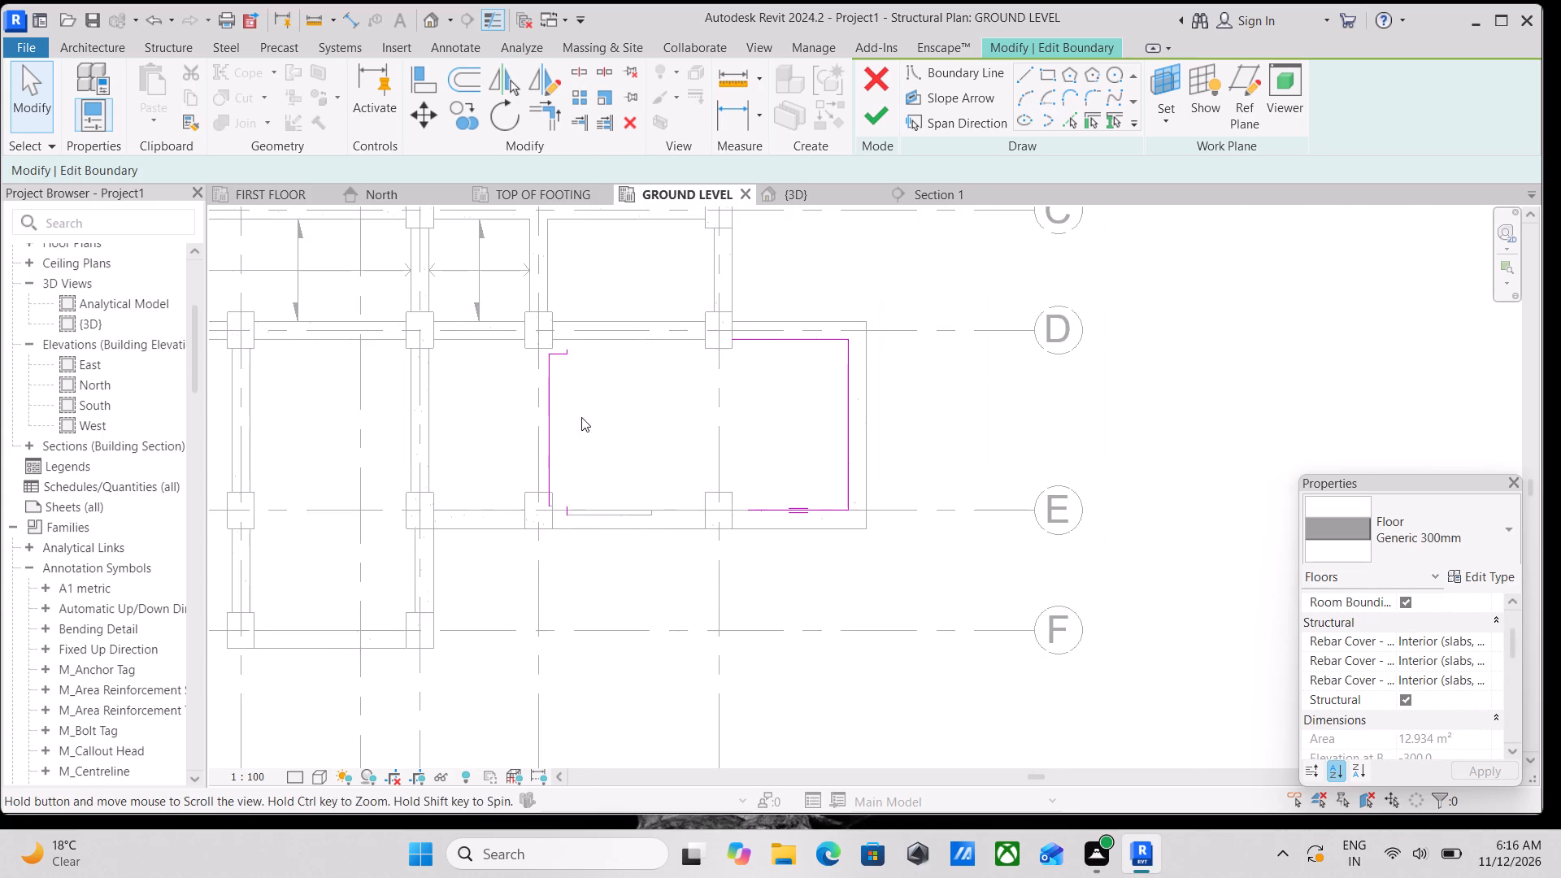
{"action": "scroll", "coordinate": [566, 342], "scroll_direction": "up", "scroll_amount": 3}
{"action": "middle_click_drag", "start_coordinate": [516, 546], "coordinate": [591, 398]}
{"action": "scroll", "coordinate": [601, 476], "scroll_direction": "up", "scroll_amount": 3}
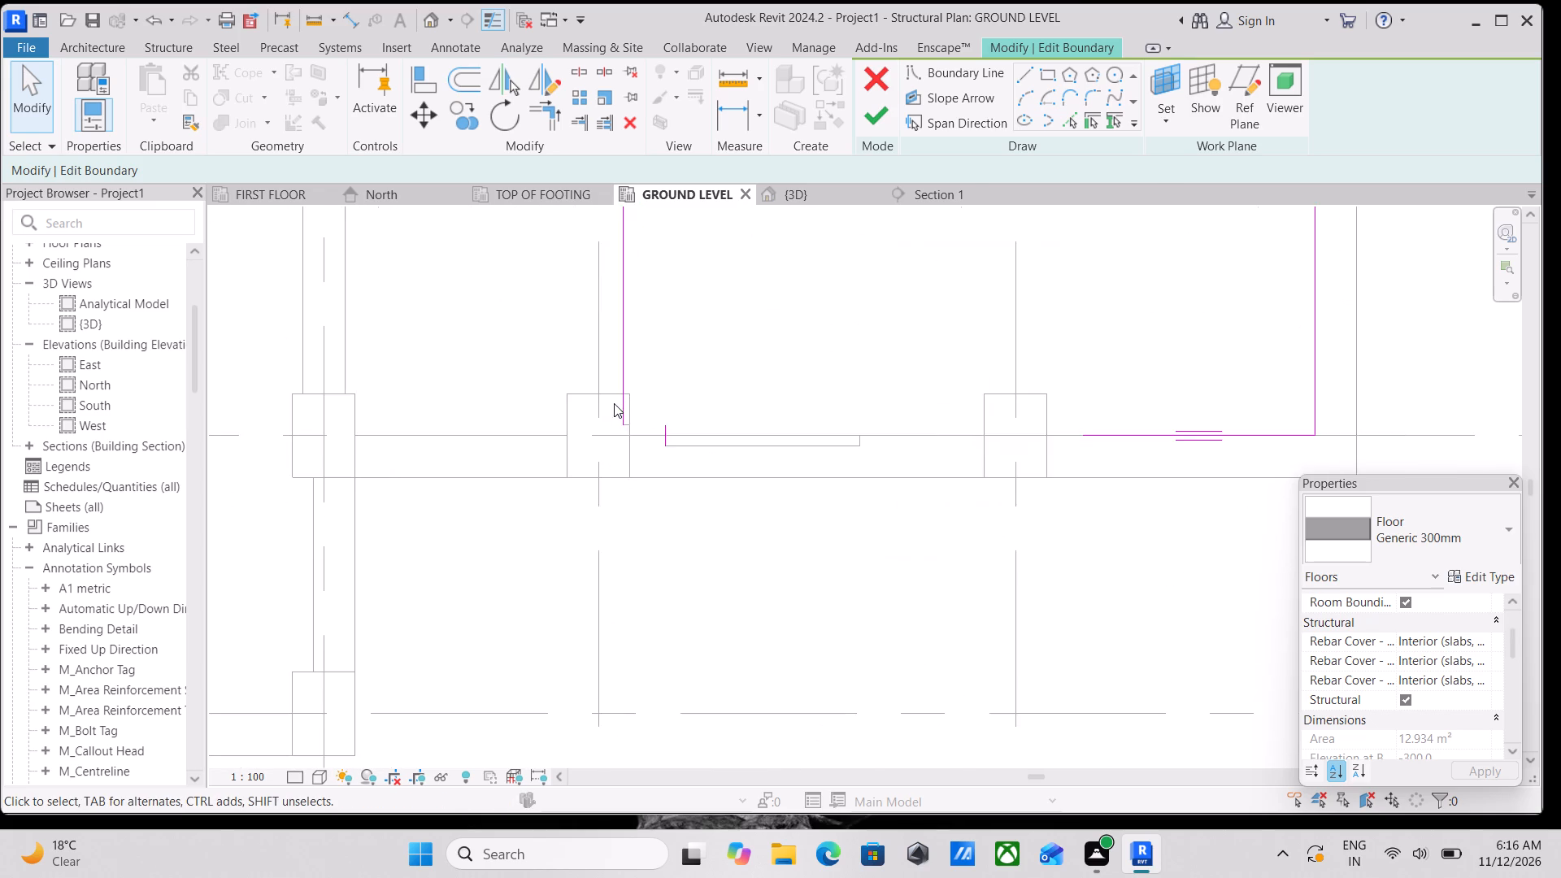
{"action": "scroll", "coordinate": [614, 402], "scroll_direction": "up", "scroll_amount": 7}
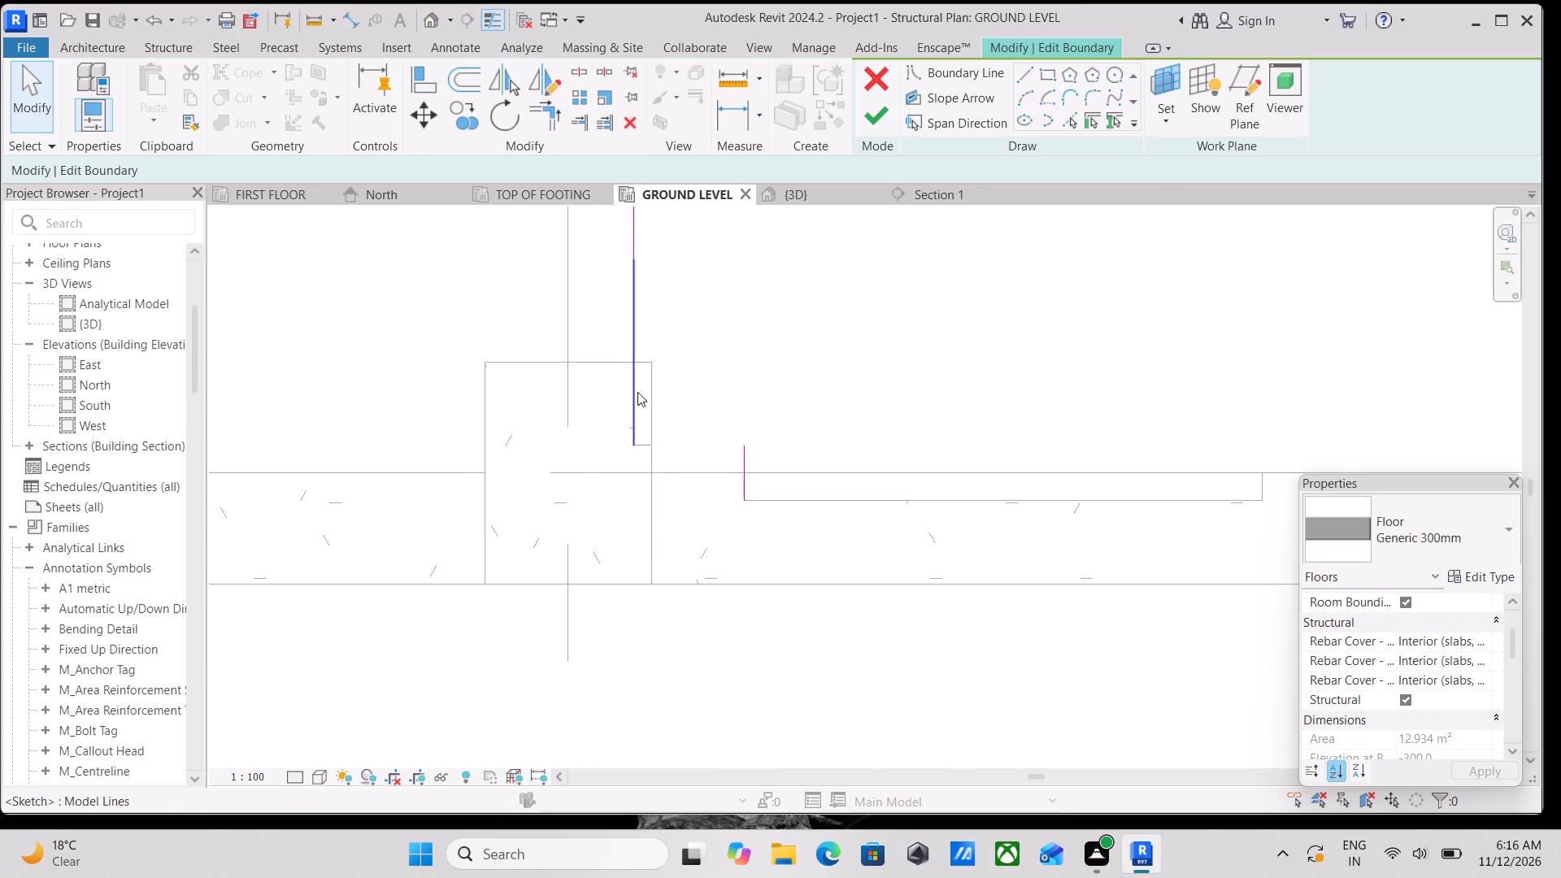
{"action": "left_click", "coordinate": [637, 392]}
{"action": "right_click", "coordinate": [637, 393]}
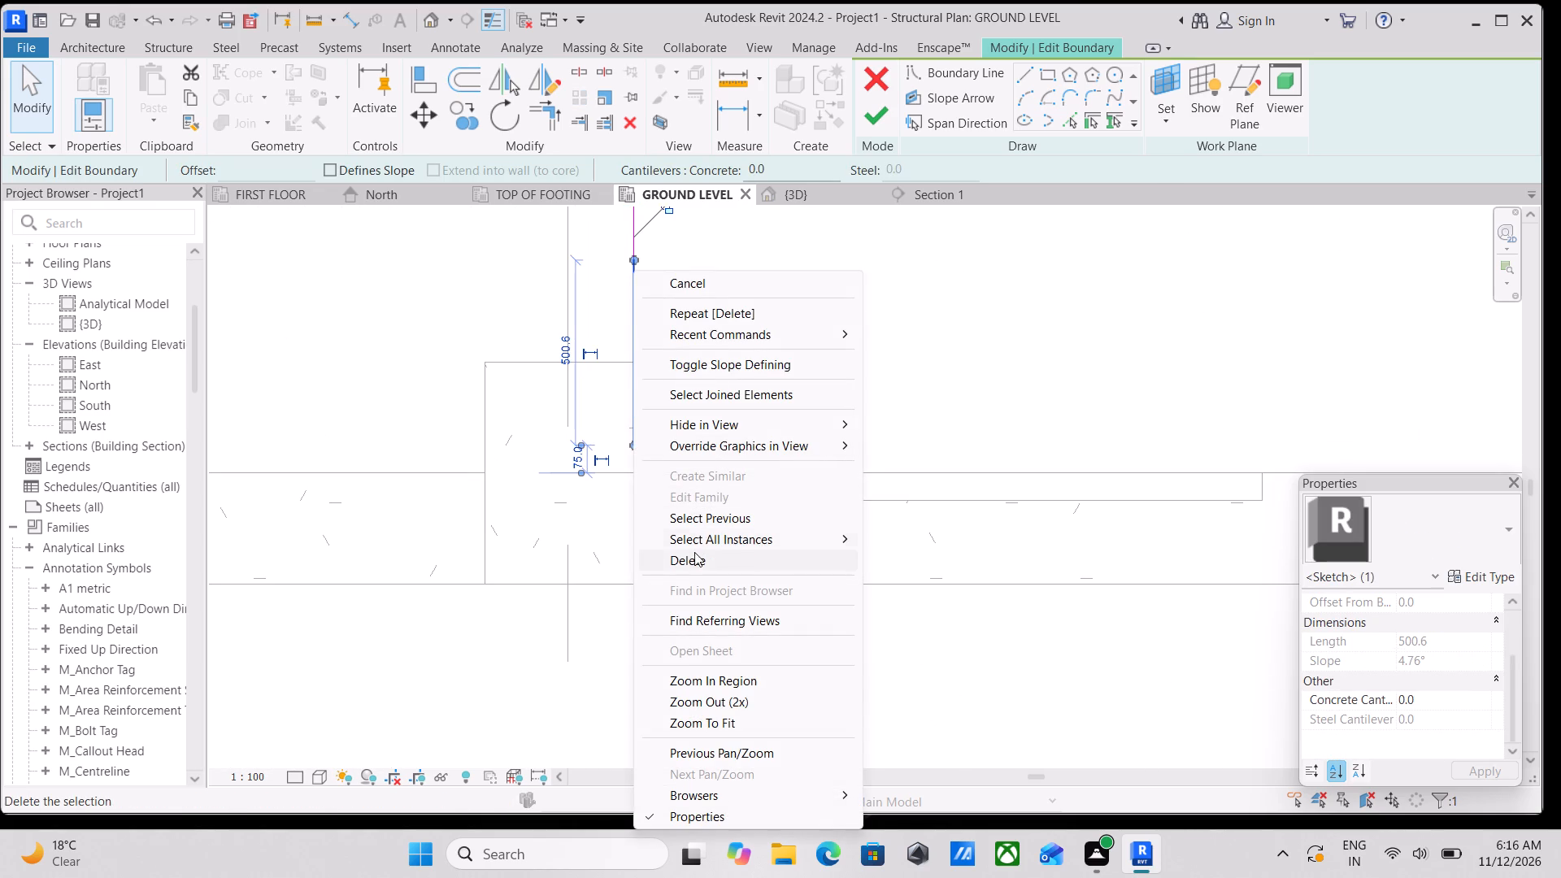
{"action": "left_click", "coordinate": [690, 559]}
Delete the 1526.5 mm vertical boundary segment in the middle of the slab's left edge between grids D and E.
{"action": "scroll", "coordinate": [588, 413], "scroll_direction": "up", "scroll_amount": 3}
{"action": "scroll", "coordinate": [649, 420], "scroll_direction": "down", "scroll_amount": 2}
{"action": "middle_click_drag", "start_coordinate": [649, 420], "coordinate": [561, 605]}
{"action": "scroll", "coordinate": [604, 326], "scroll_direction": "down", "scroll_amount": 1}
{"action": "middle_click_drag", "start_coordinate": [604, 326], "coordinate": [577, 546]}
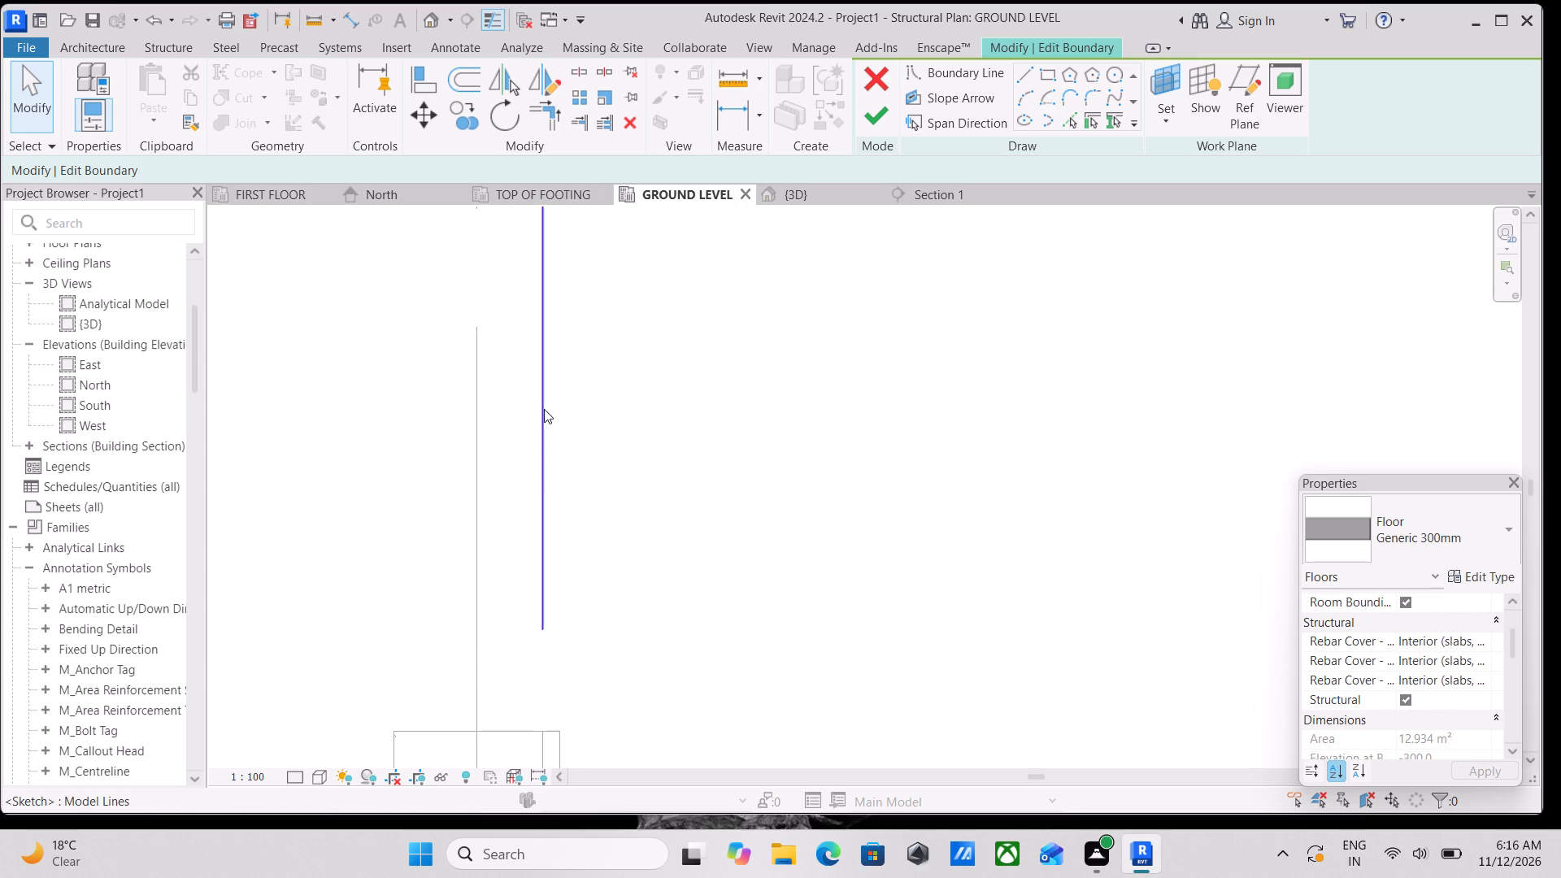
{"action": "left_click", "coordinate": [545, 409]}
{"action": "right_click", "coordinate": [545, 409]}
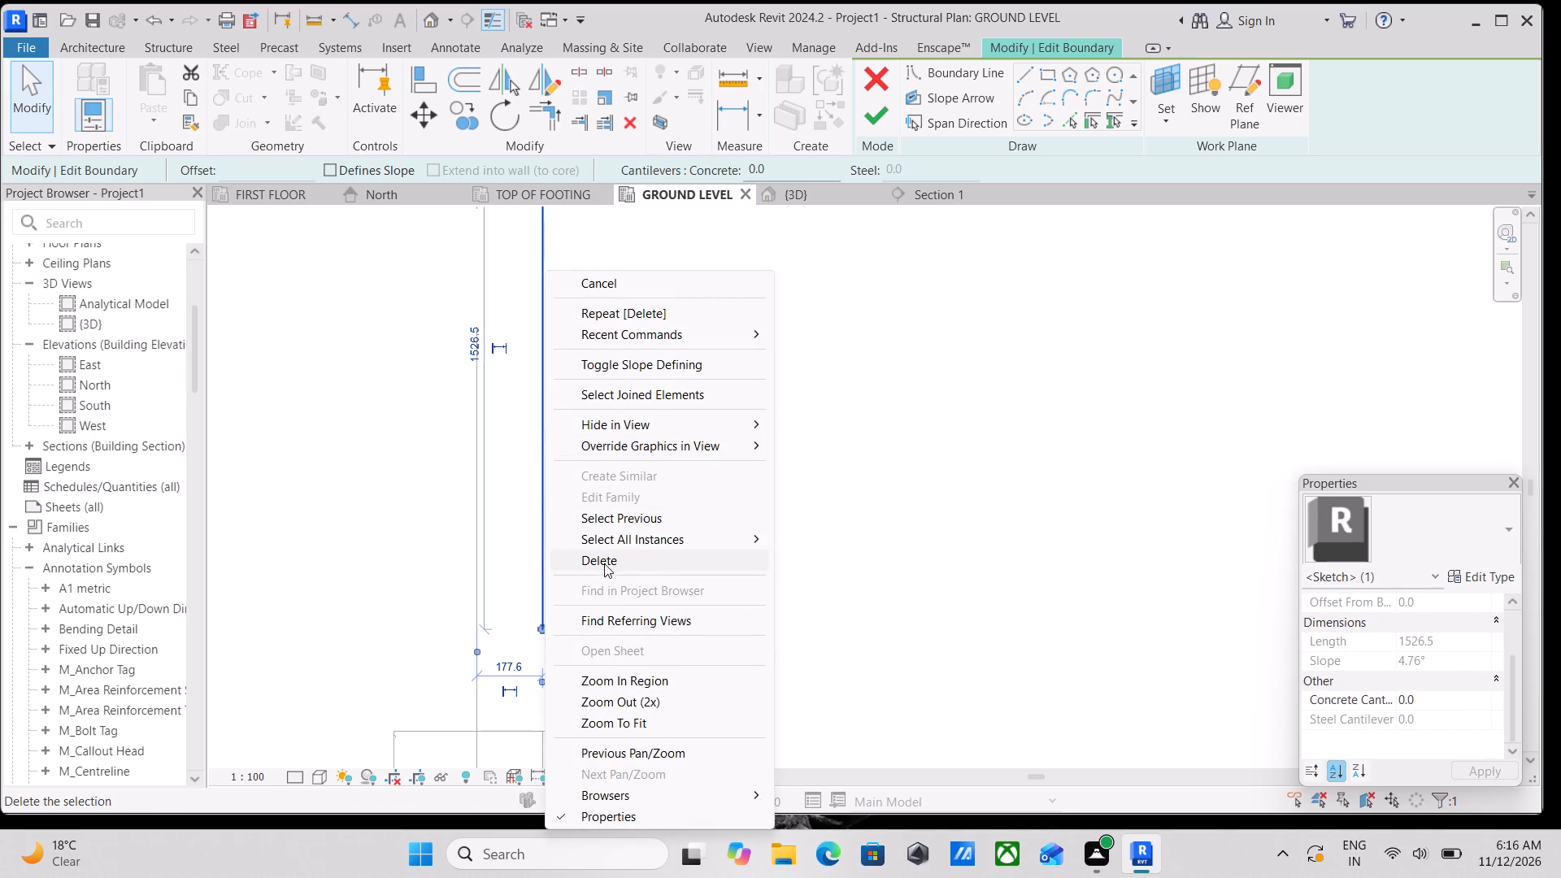
{"action": "left_click", "coordinate": [605, 562]}
Delete the remaining 500.6 mm vertical boundary segment below the slab's upper-left column on grid D.
{"action": "scroll", "coordinate": [601, 543], "scroll_direction": "down", "scroll_amount": 12}
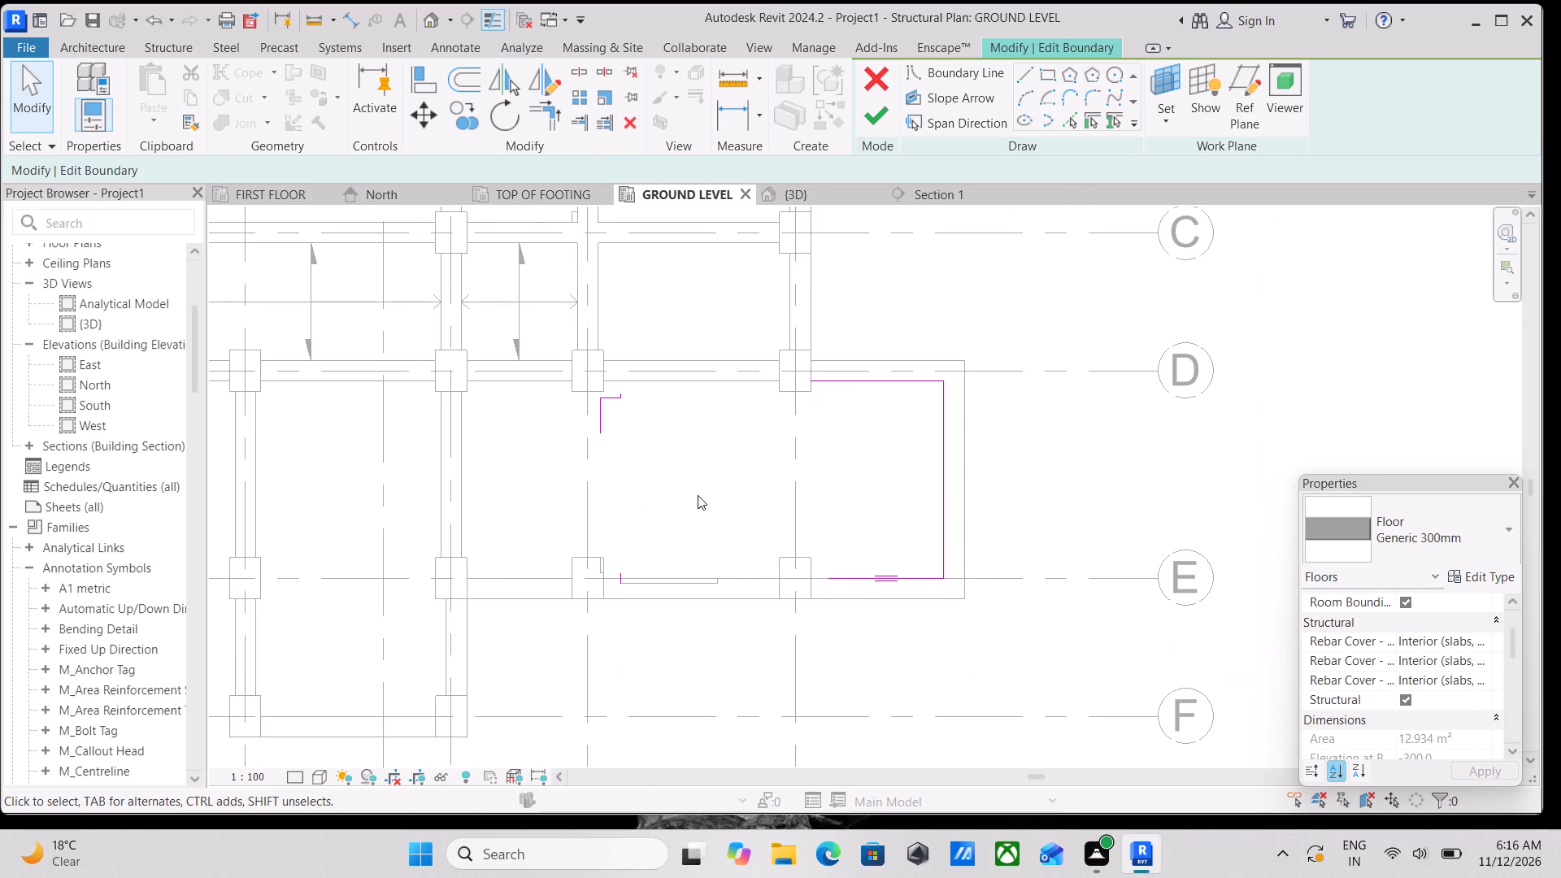
{"action": "scroll", "coordinate": [641, 434], "scroll_direction": "up", "scroll_amount": 6}
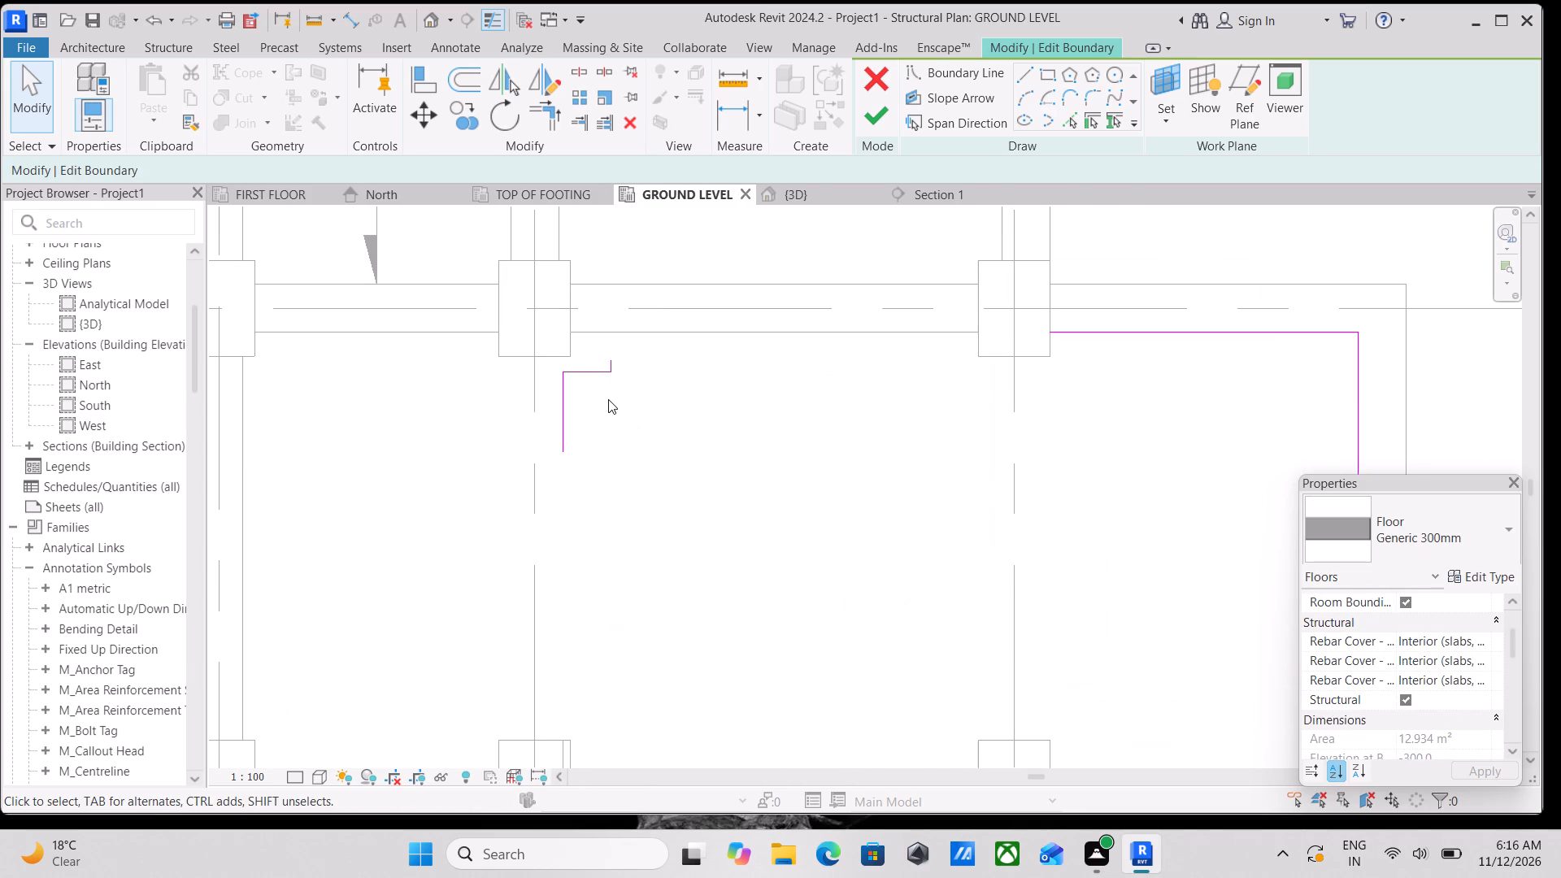
{"action": "left_click", "coordinate": [567, 397]}
{"action": "right_click", "coordinate": [567, 397]}
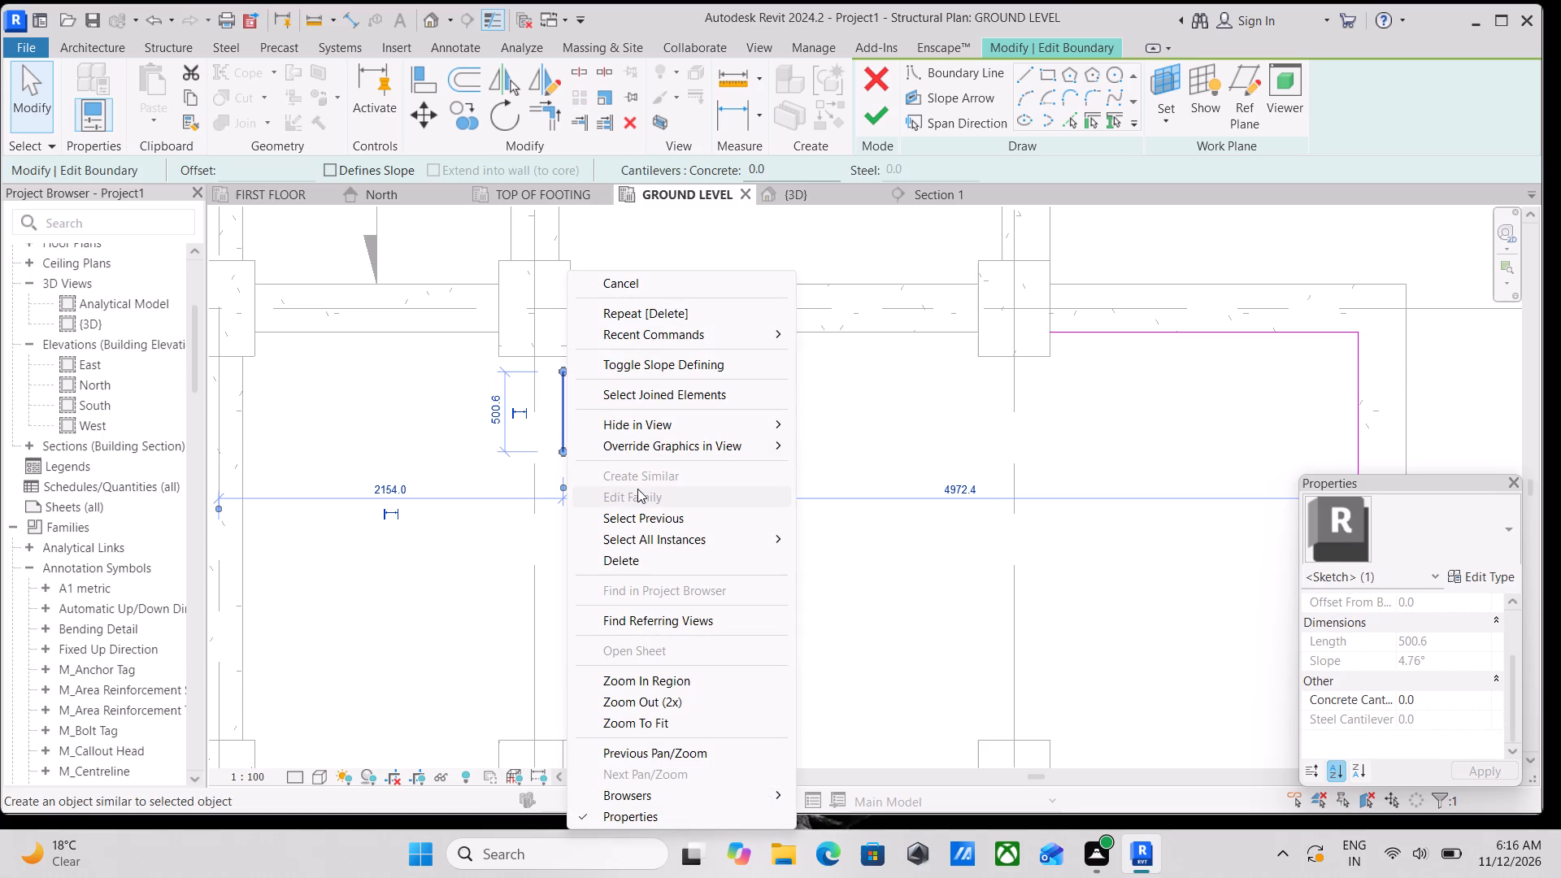
{"action": "left_click", "coordinate": [642, 557]}
Delete the 300 mm horizontal segment and its 75 mm riser below the slab's upper-left column on grid D.
{"action": "scroll", "coordinate": [554, 360], "scroll_direction": "up", "scroll_amount": 2}
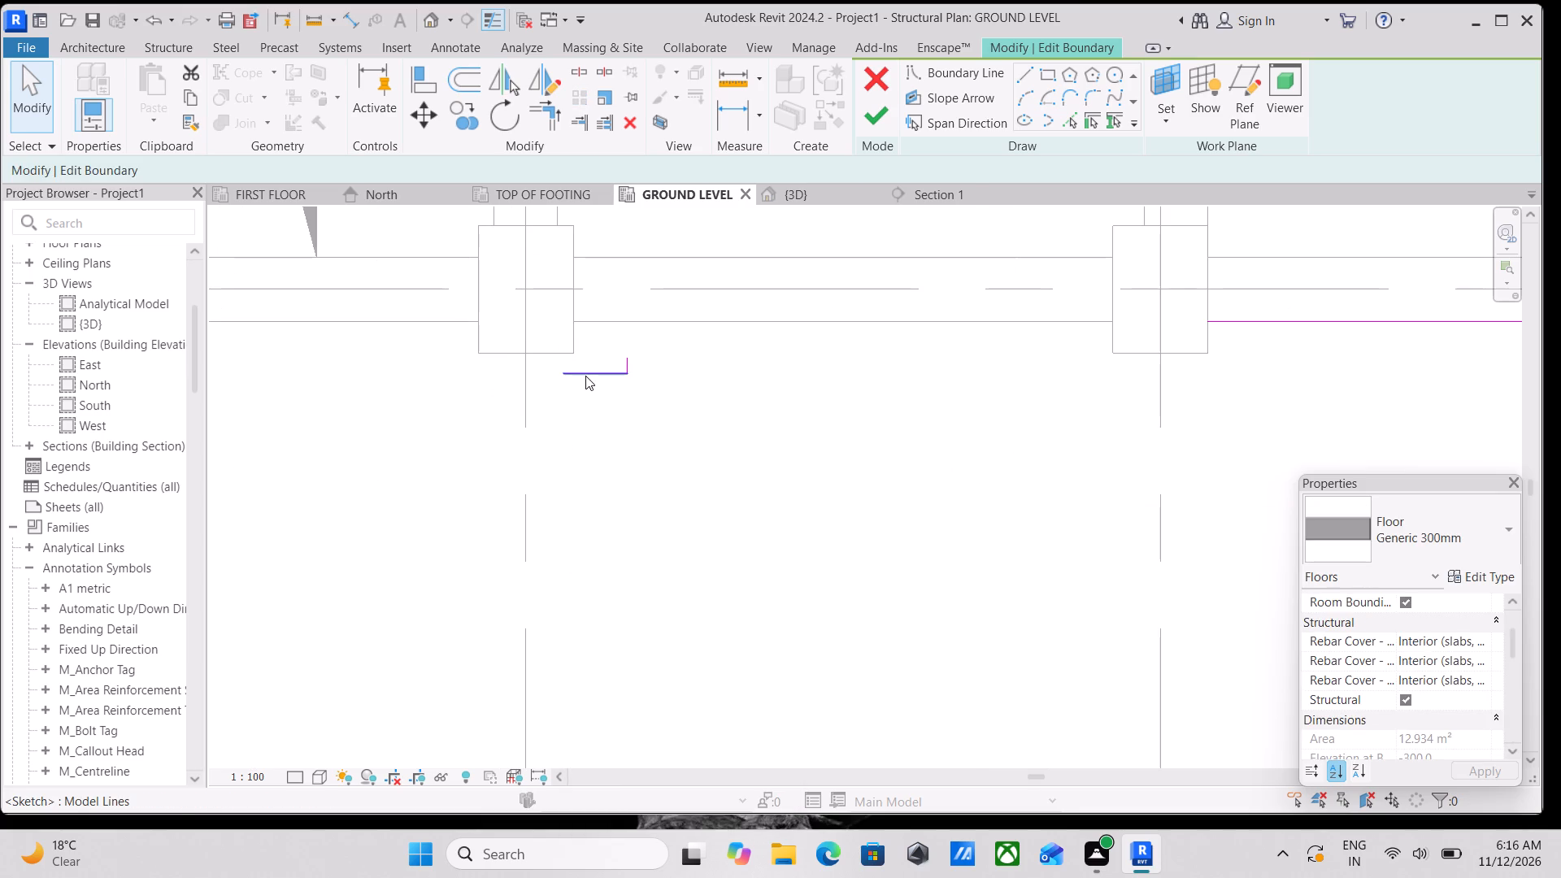
{"action": "left_click", "coordinate": [588, 376]}
{"action": "right_click", "coordinate": [588, 376]}
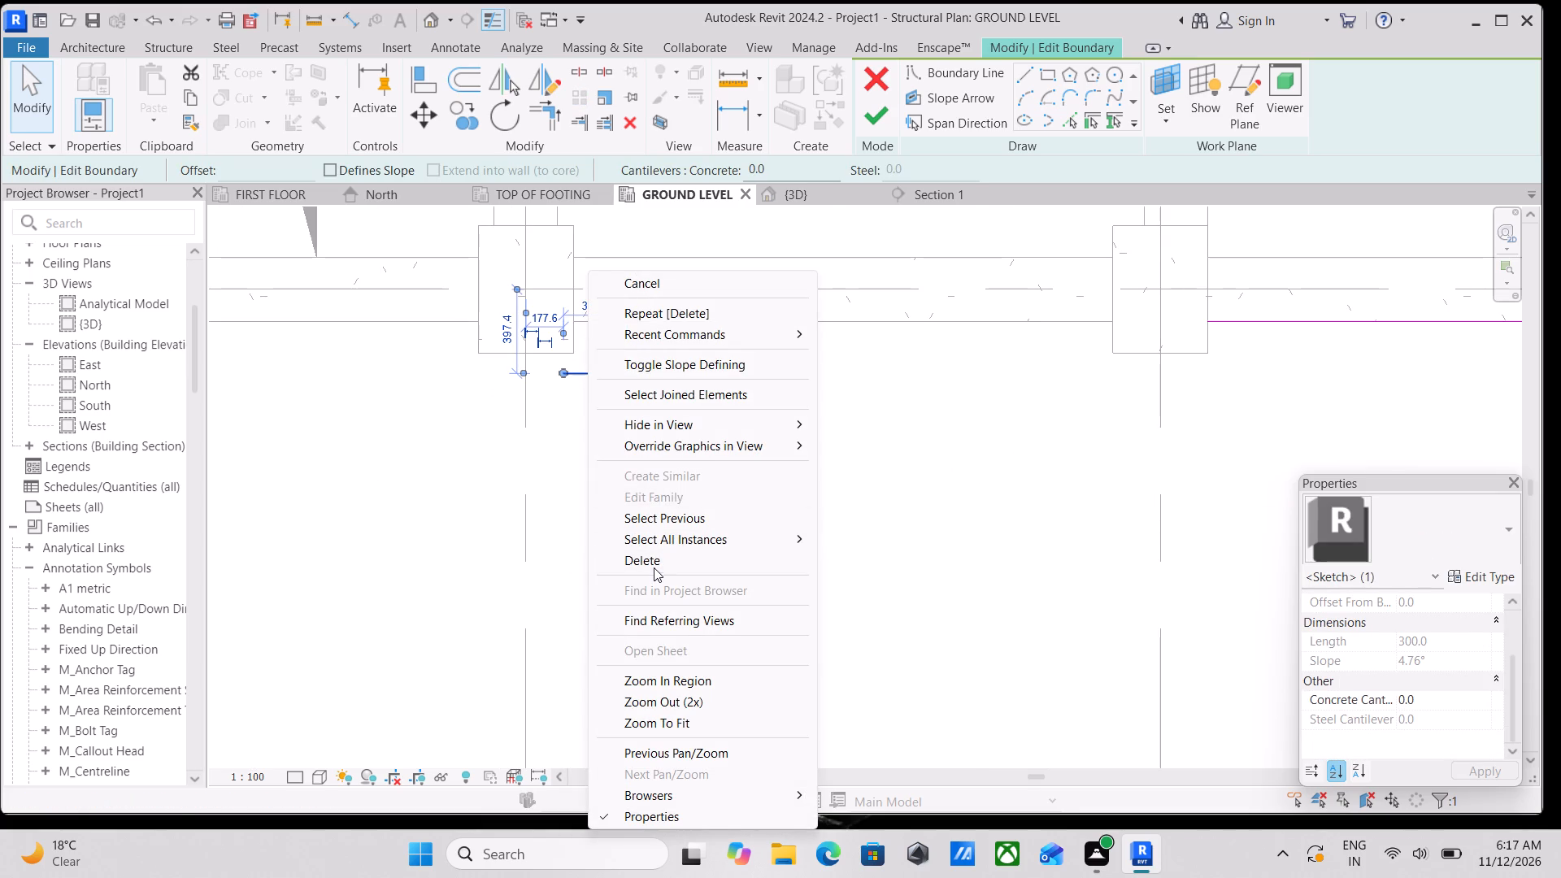
{"action": "left_click", "coordinate": [654, 567]}
{"action": "scroll", "coordinate": [619, 387], "scroll_direction": "up", "scroll_amount": 2}
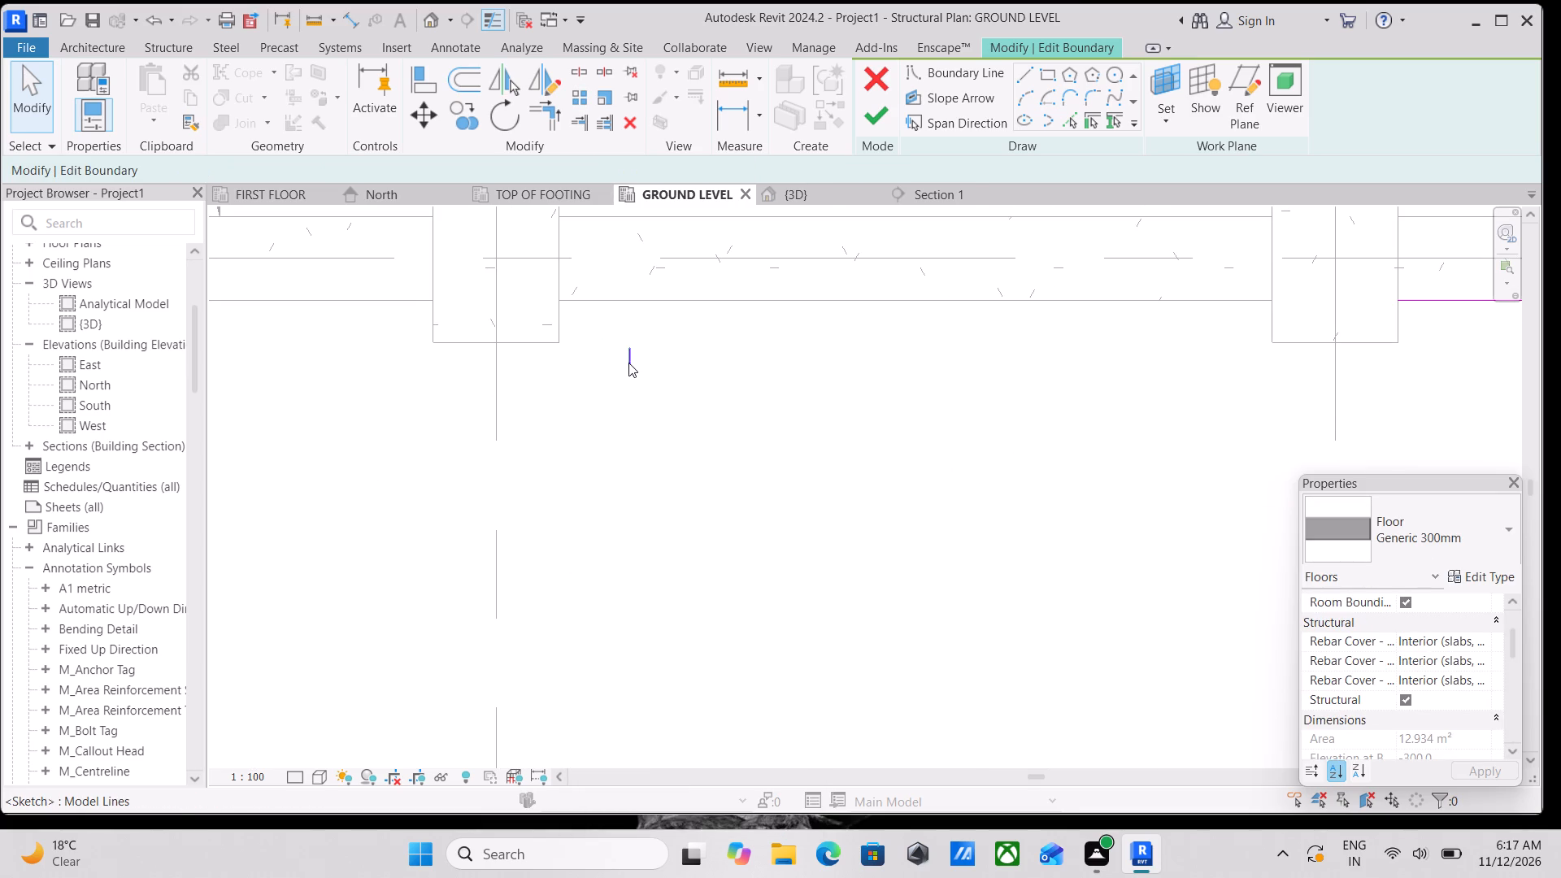
{"action": "left_click", "coordinate": [631, 363]}
{"action": "right_click", "coordinate": [631, 363]}
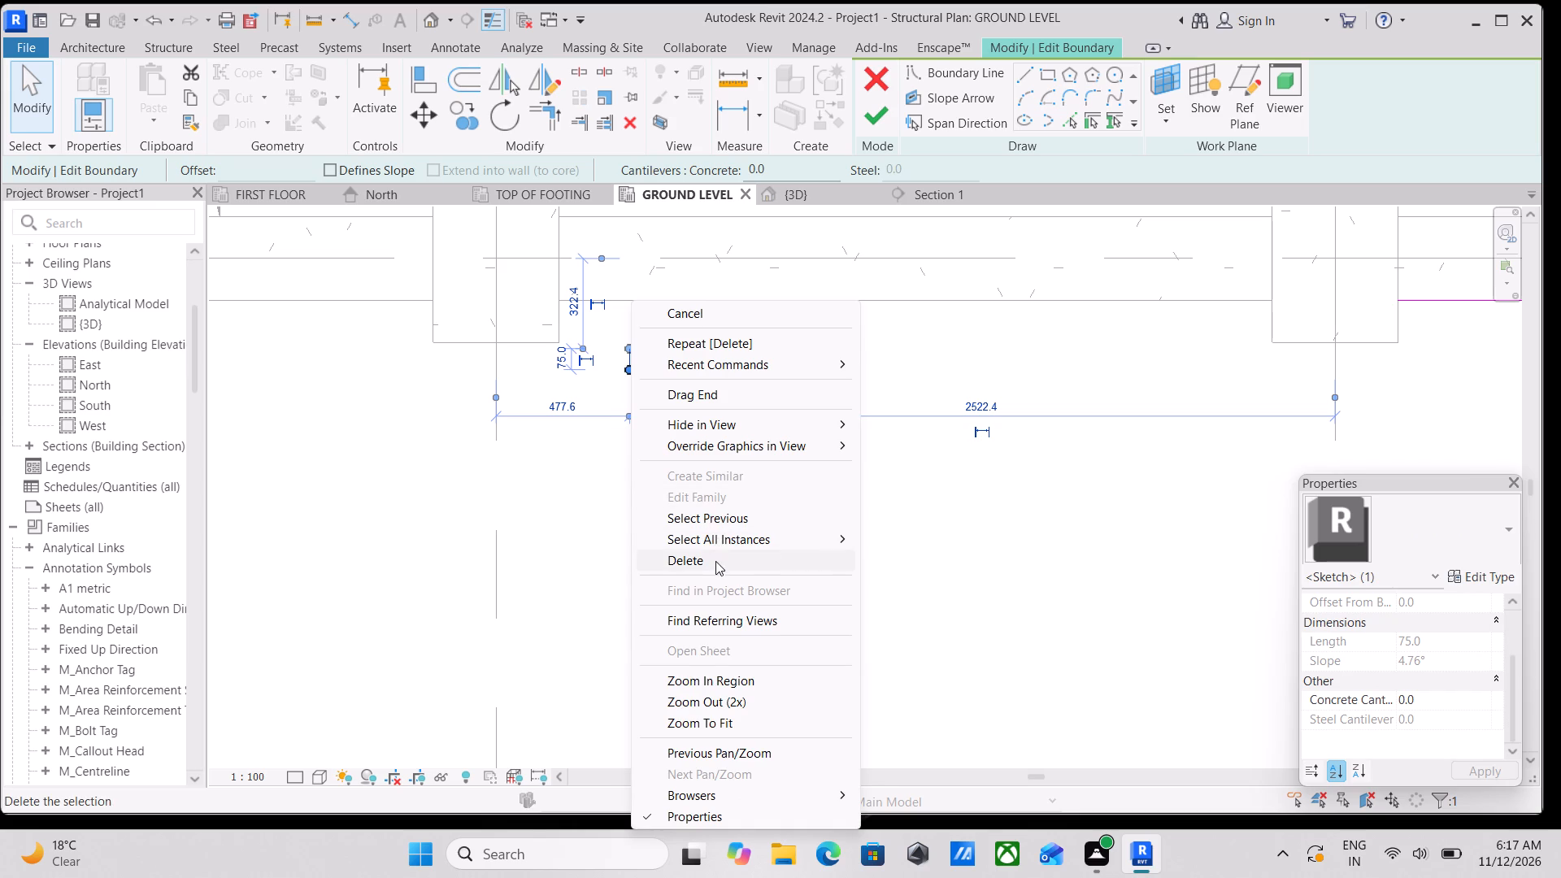
{"action": "left_click", "coordinate": [716, 567]}
Draw boundary lines from the existing grid D edge around the adjoining column's lower part: 150 mm down, 450 mm across, 150 mm up.
{"action": "scroll", "coordinate": [741, 385], "scroll_direction": "down", "scroll_amount": 9}
{"action": "scroll", "coordinate": [802, 457], "scroll_direction": "down", "scroll_amount": 2}
{"action": "middle_click_drag", "start_coordinate": [808, 461], "coordinate": [833, 434]}
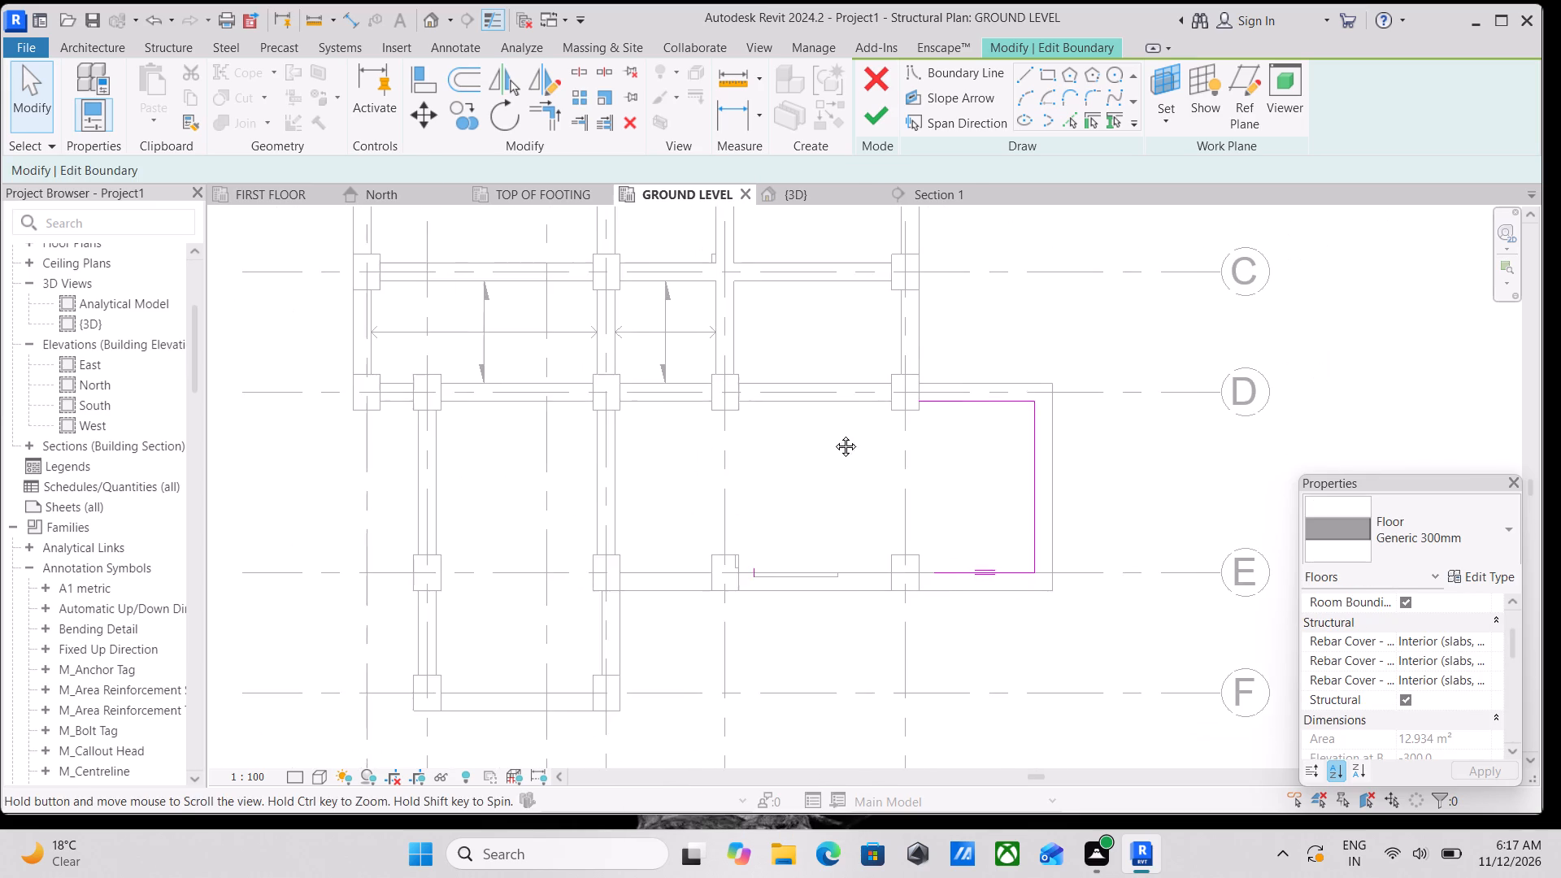
{"action": "middle_click_drag", "start_coordinate": [833, 434], "coordinate": [835, 432]}
{"action": "scroll", "coordinate": [950, 389], "scroll_direction": "up", "scroll_amount": 3}
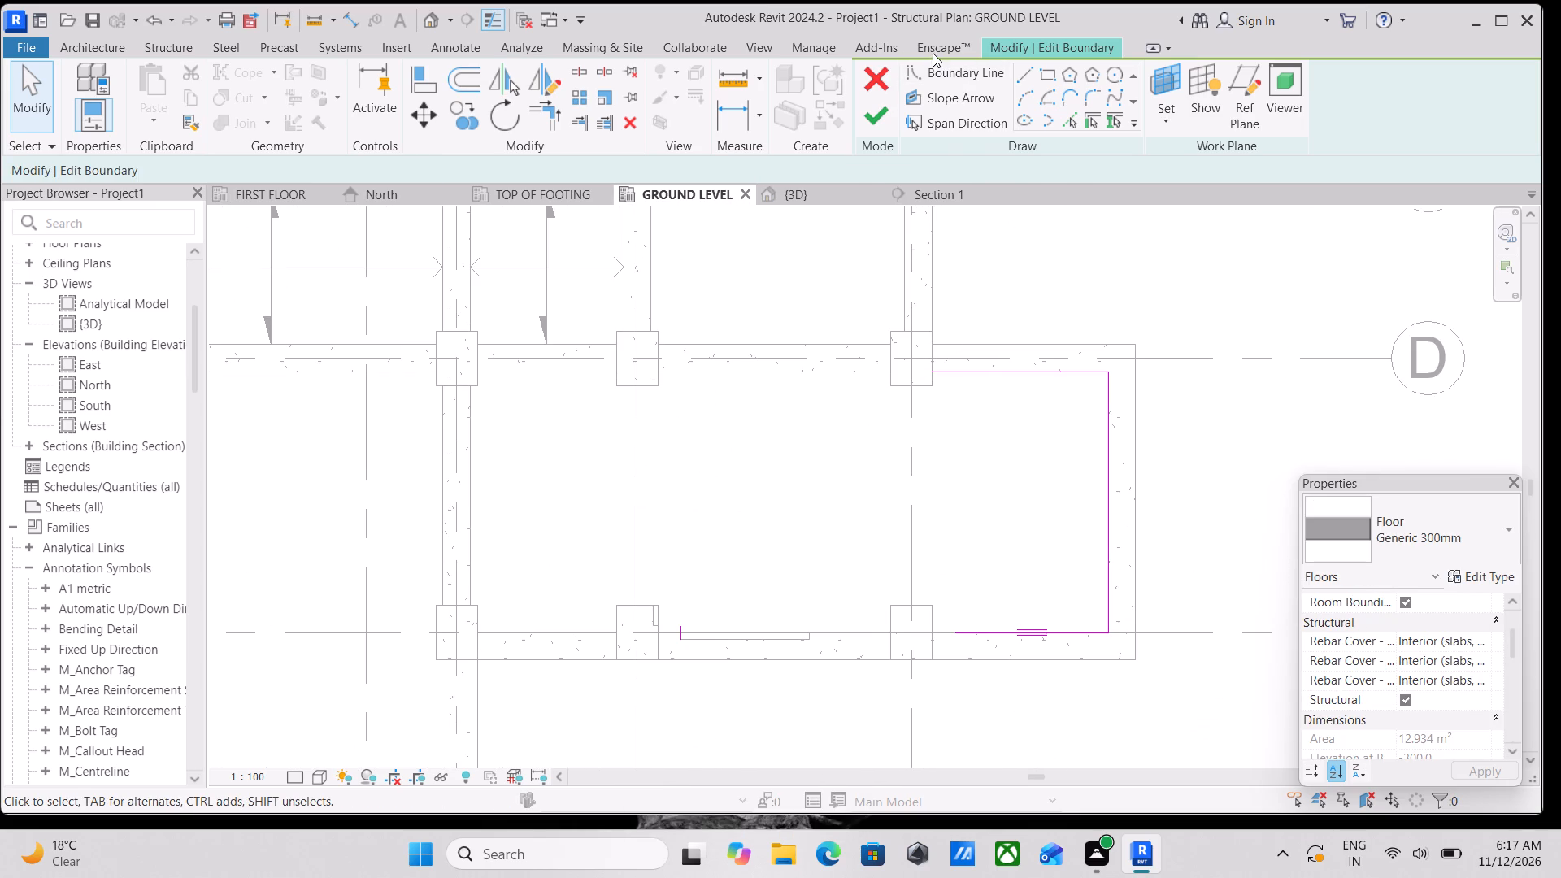
{"action": "left_click", "coordinate": [1033, 70]}
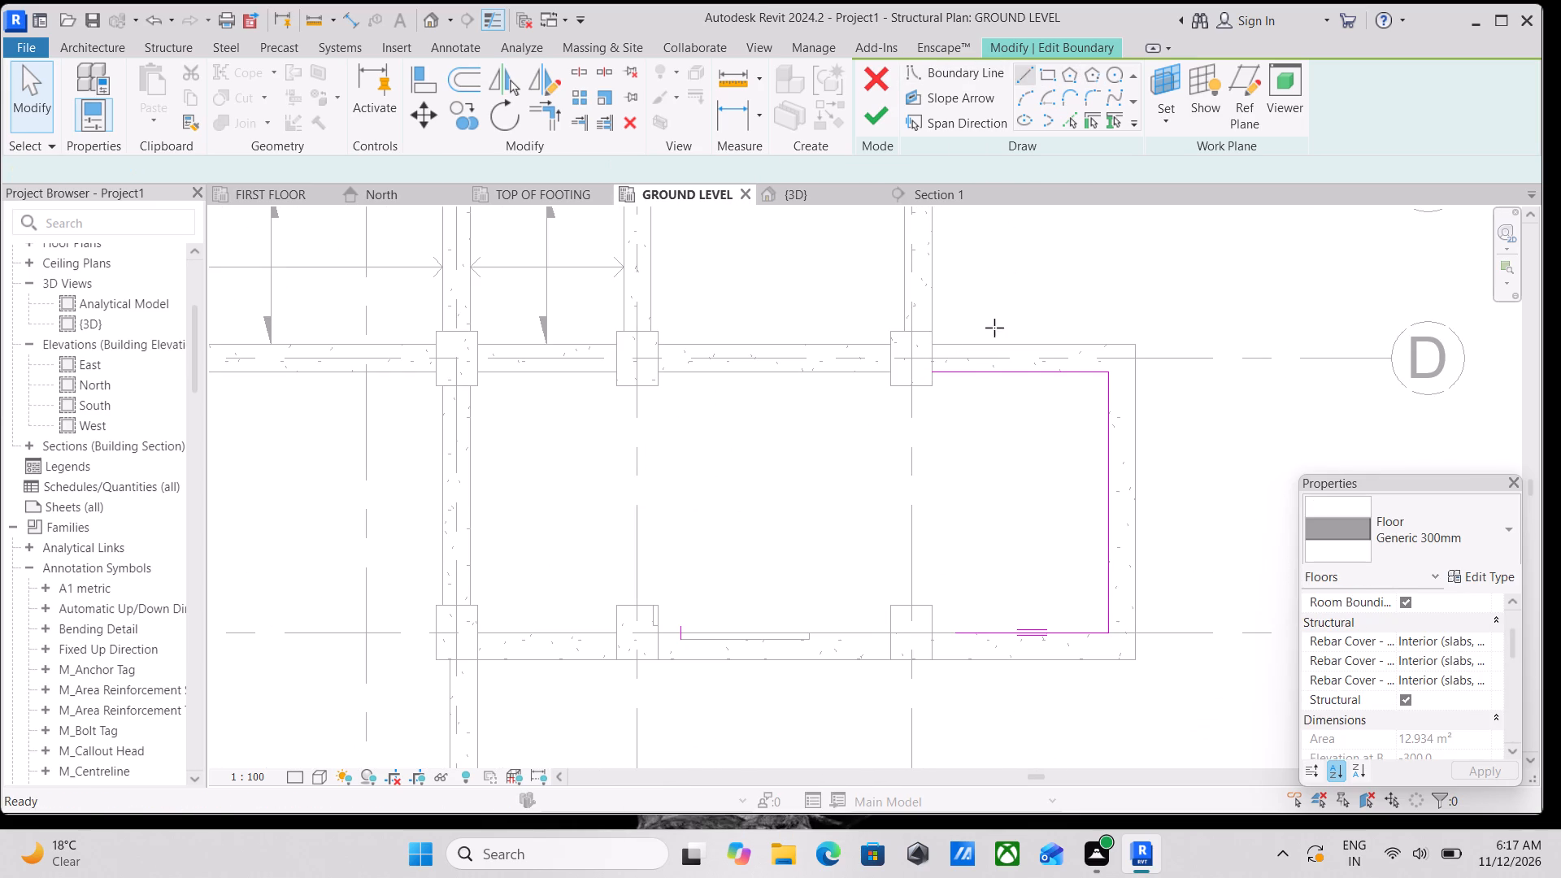
{"action": "scroll", "coordinate": [958, 399], "scroll_direction": "up", "scroll_amount": 8}
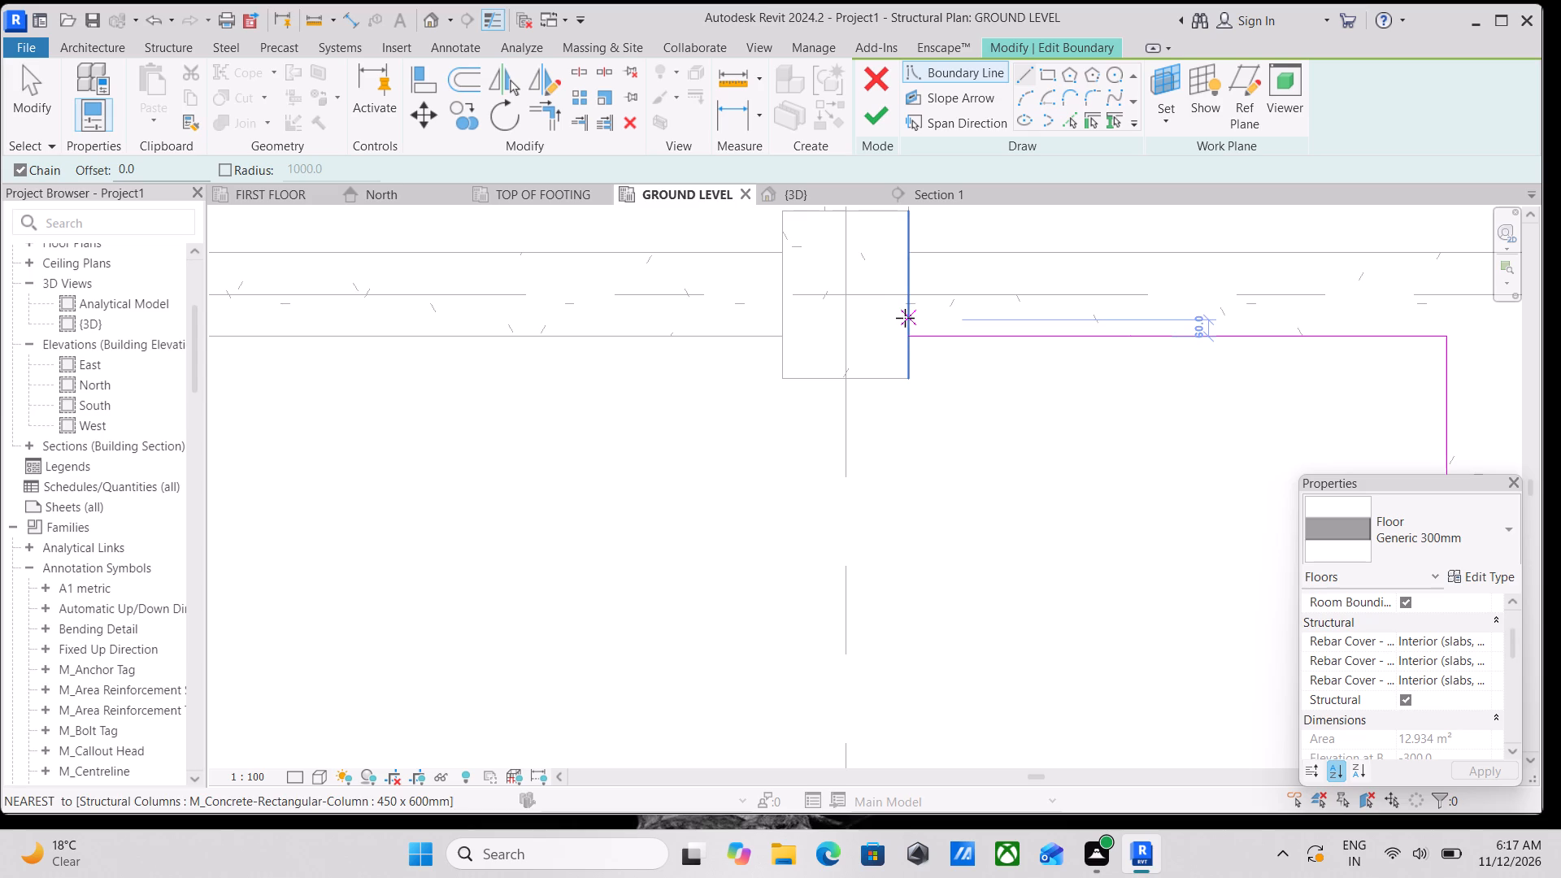
{"action": "left_click", "coordinate": [909, 336]}
{"action": "left_click", "coordinate": [915, 376]}
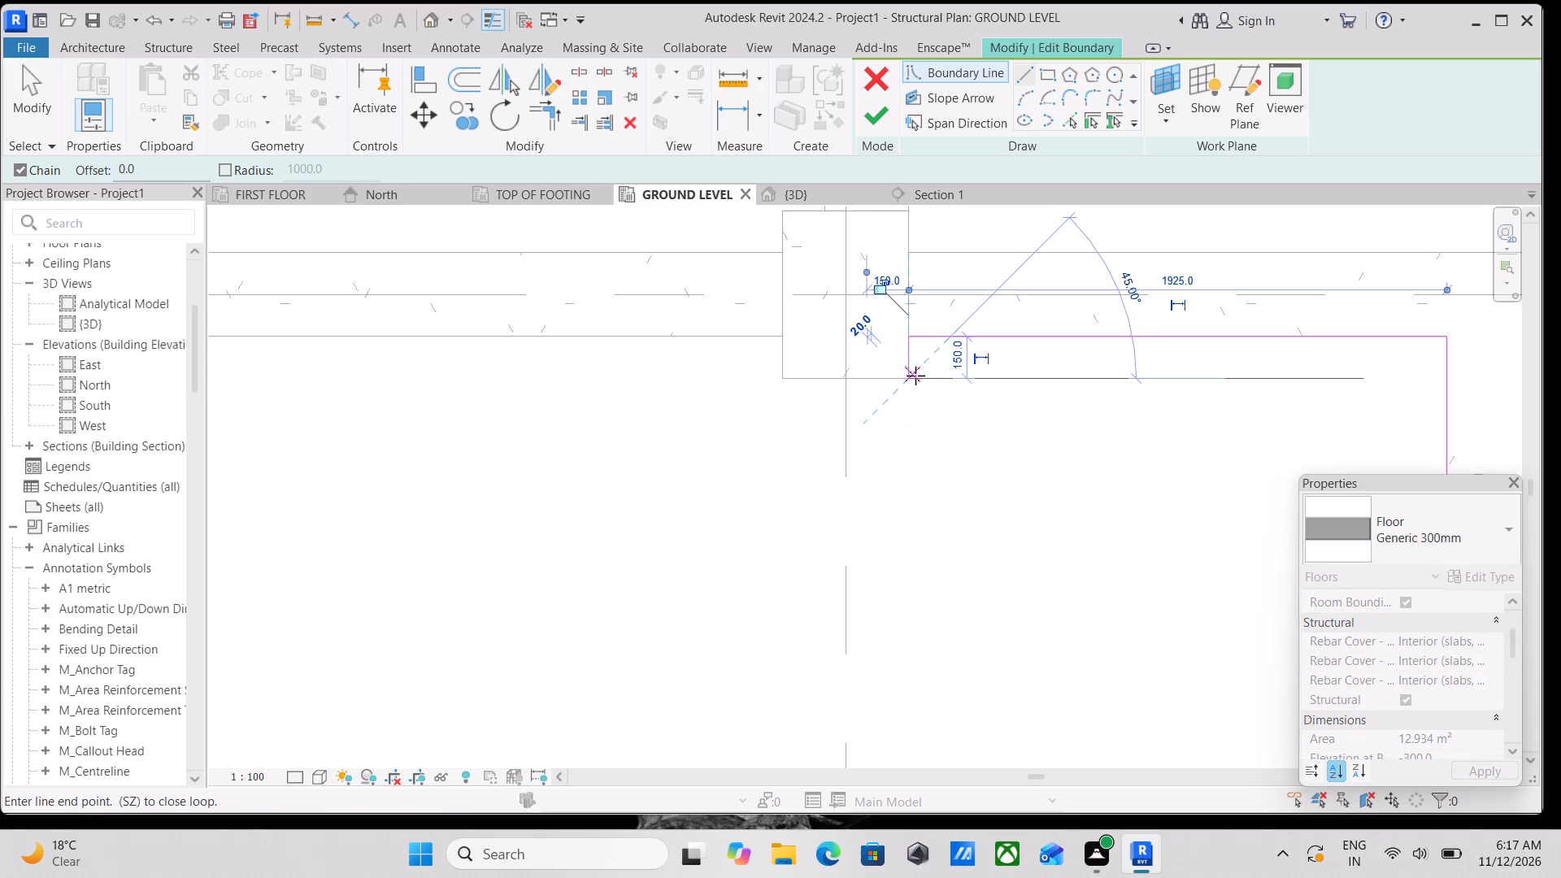
{"action": "left_click", "coordinate": [786, 378]}
{"action": "left_click", "coordinate": [782, 333]}
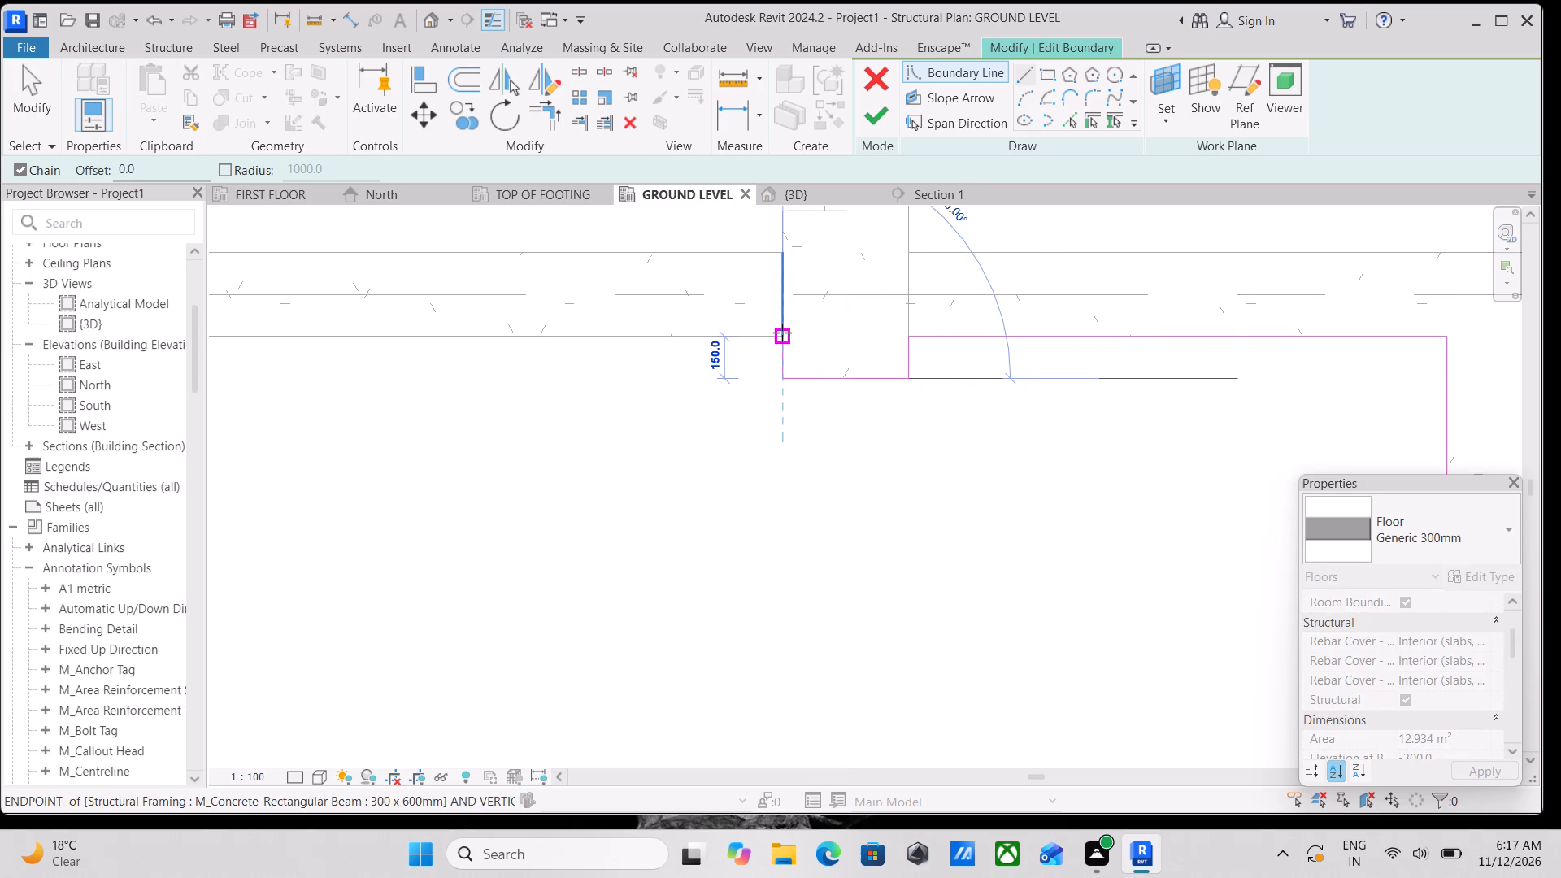
Continue the boundary 2550 mm along the grid D beam's lower edge and wrap it around the next column, 150 by 450 mm.
{"action": "scroll", "coordinate": [572, 345], "scroll_direction": "down", "scroll_amount": 2}
{"action": "middle_click_drag", "start_coordinate": [572, 345], "coordinate": [870, 345]}
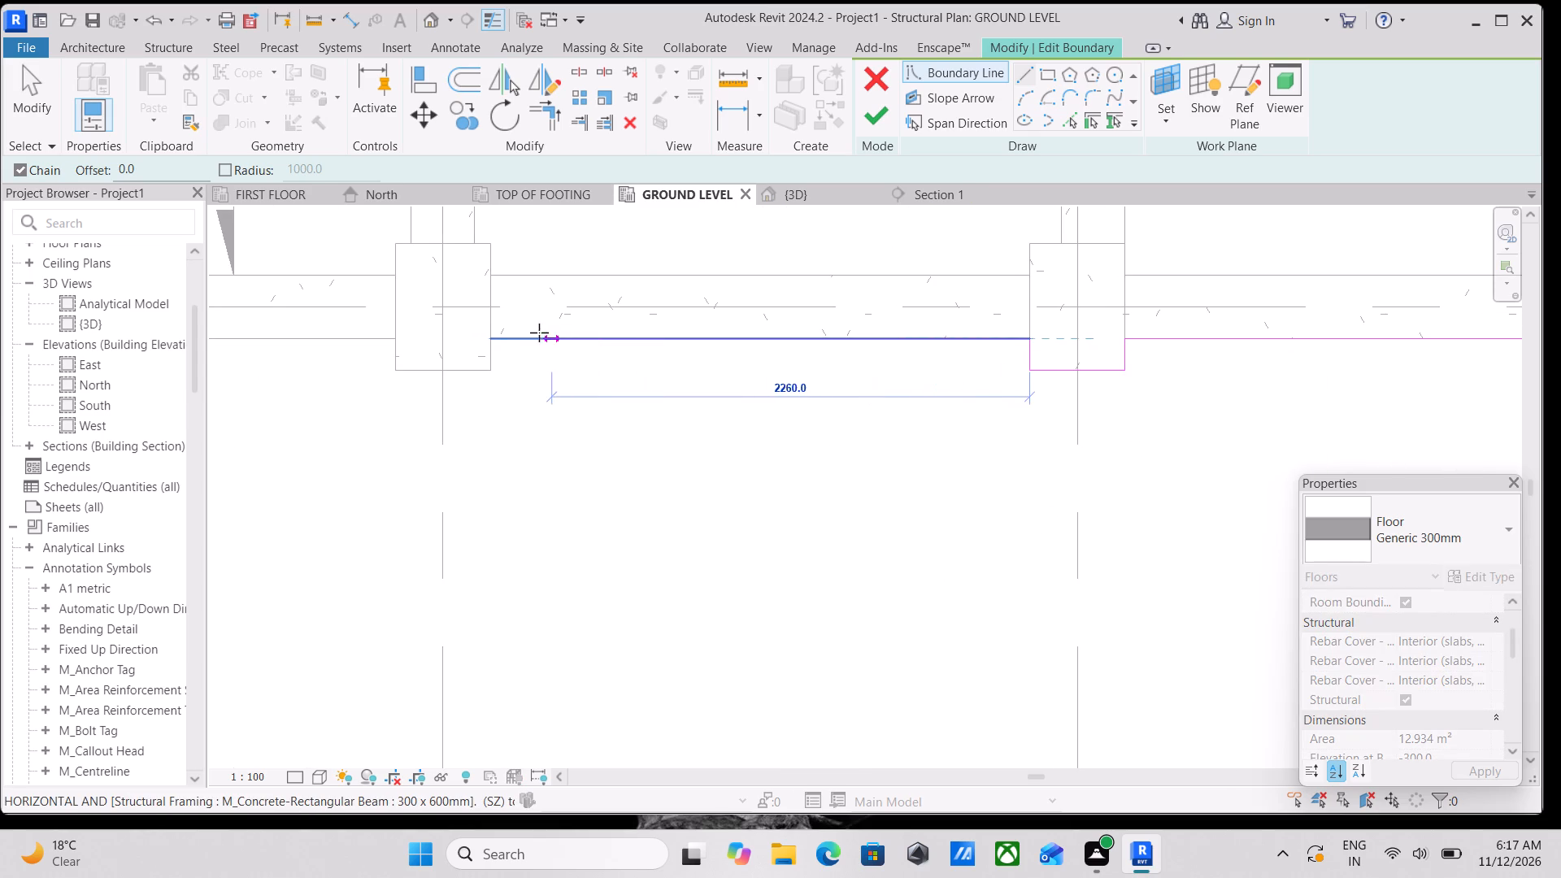
{"action": "left_click", "coordinate": [490, 340]}
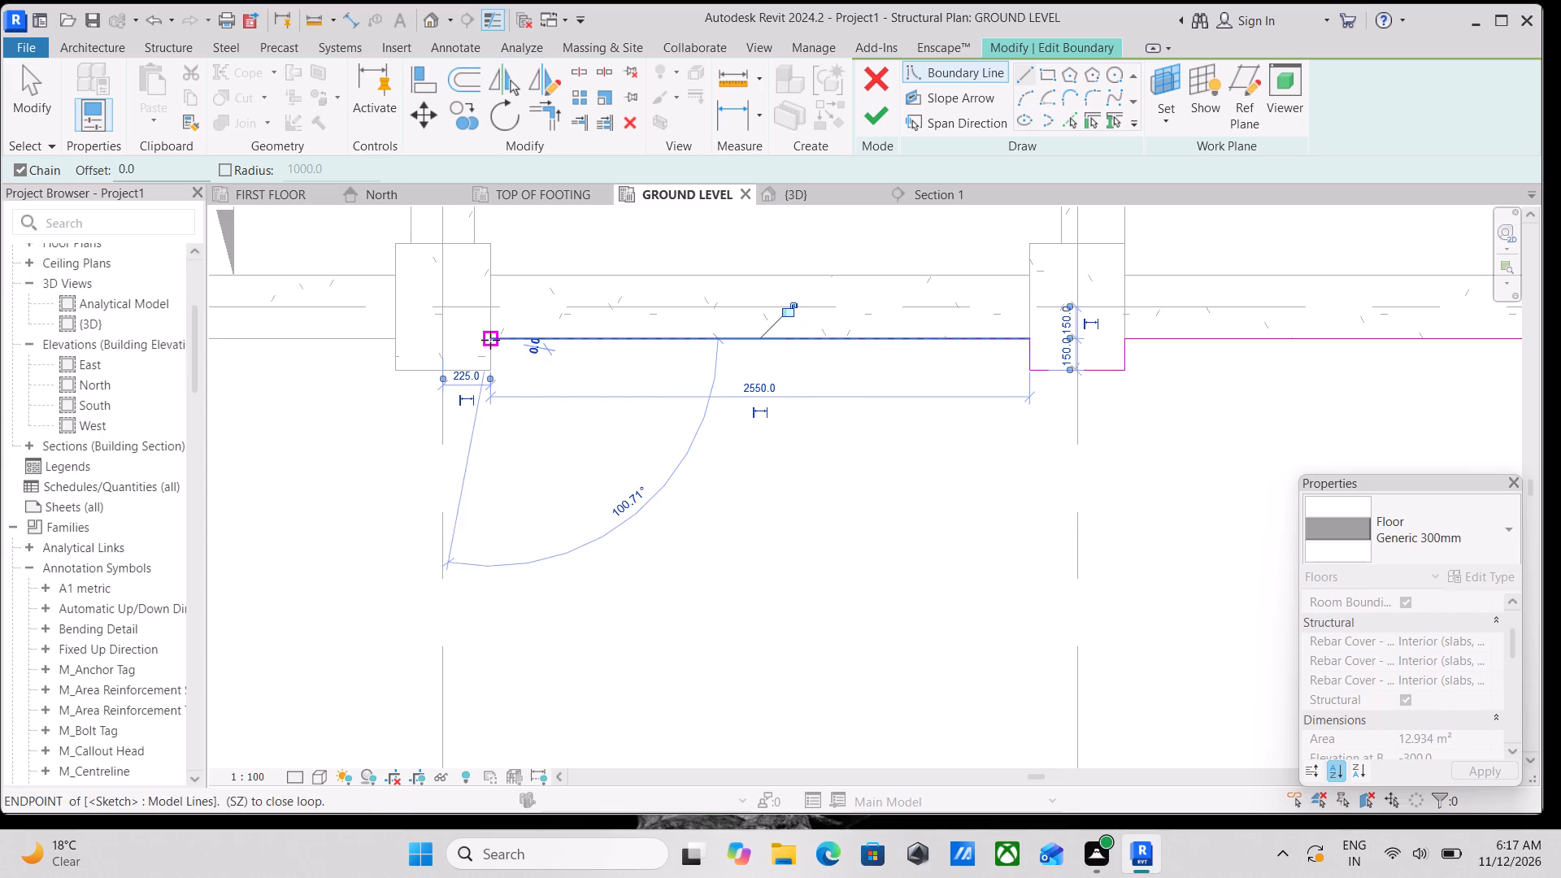
{"action": "scroll", "coordinate": [492, 374], "scroll_direction": "up", "scroll_amount": 2}
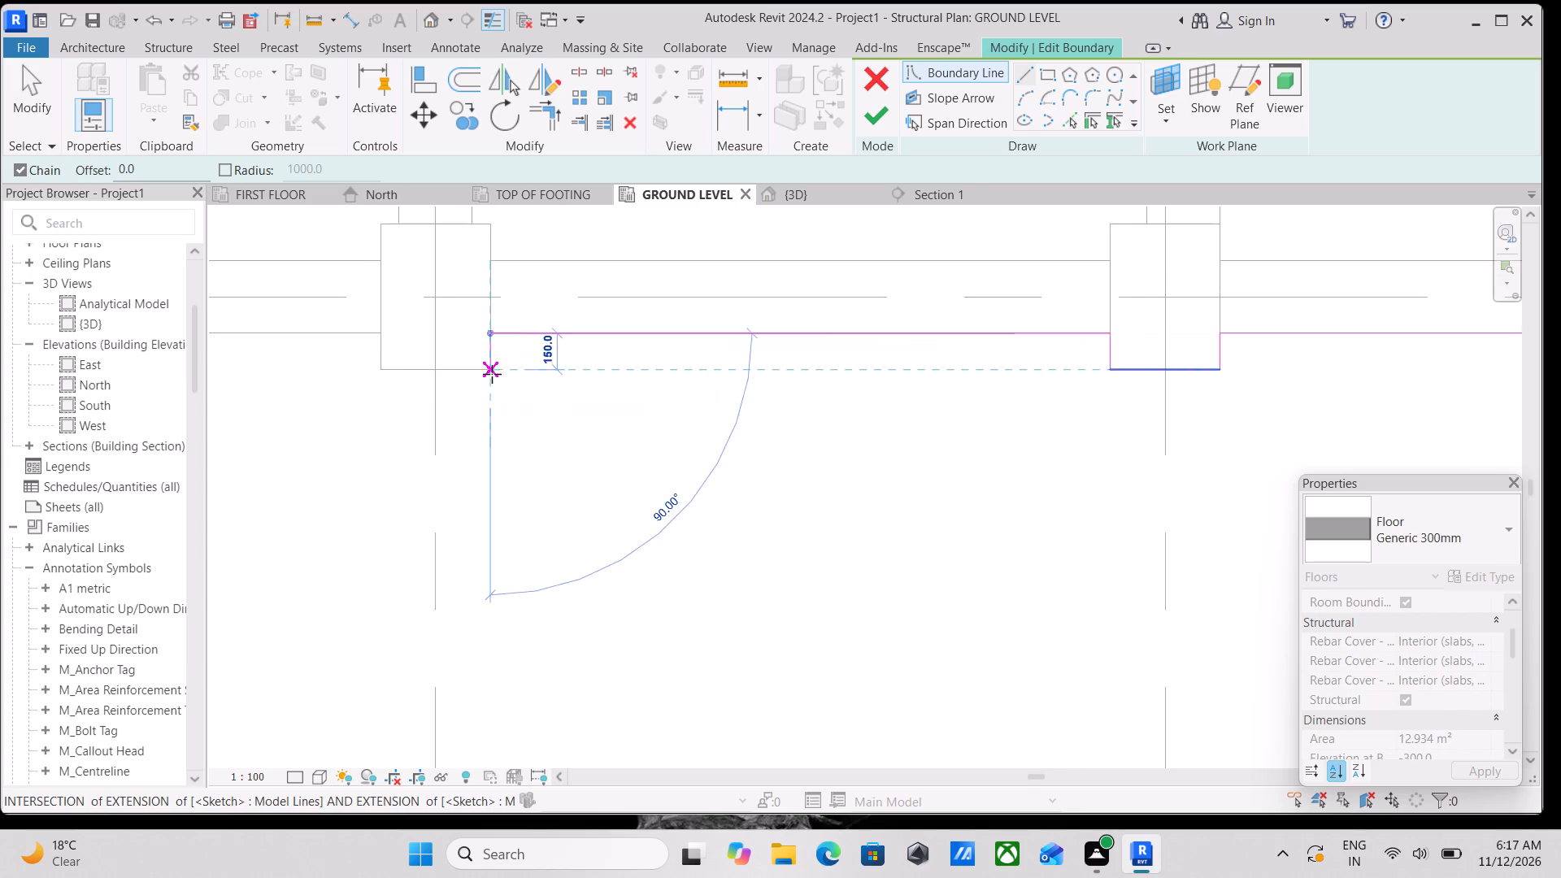
{"action": "left_click", "coordinate": [493, 367]}
{"action": "middle_click_drag", "start_coordinate": [474, 367], "coordinate": [608, 388]}
{"action": "left_click", "coordinate": [506, 389]}
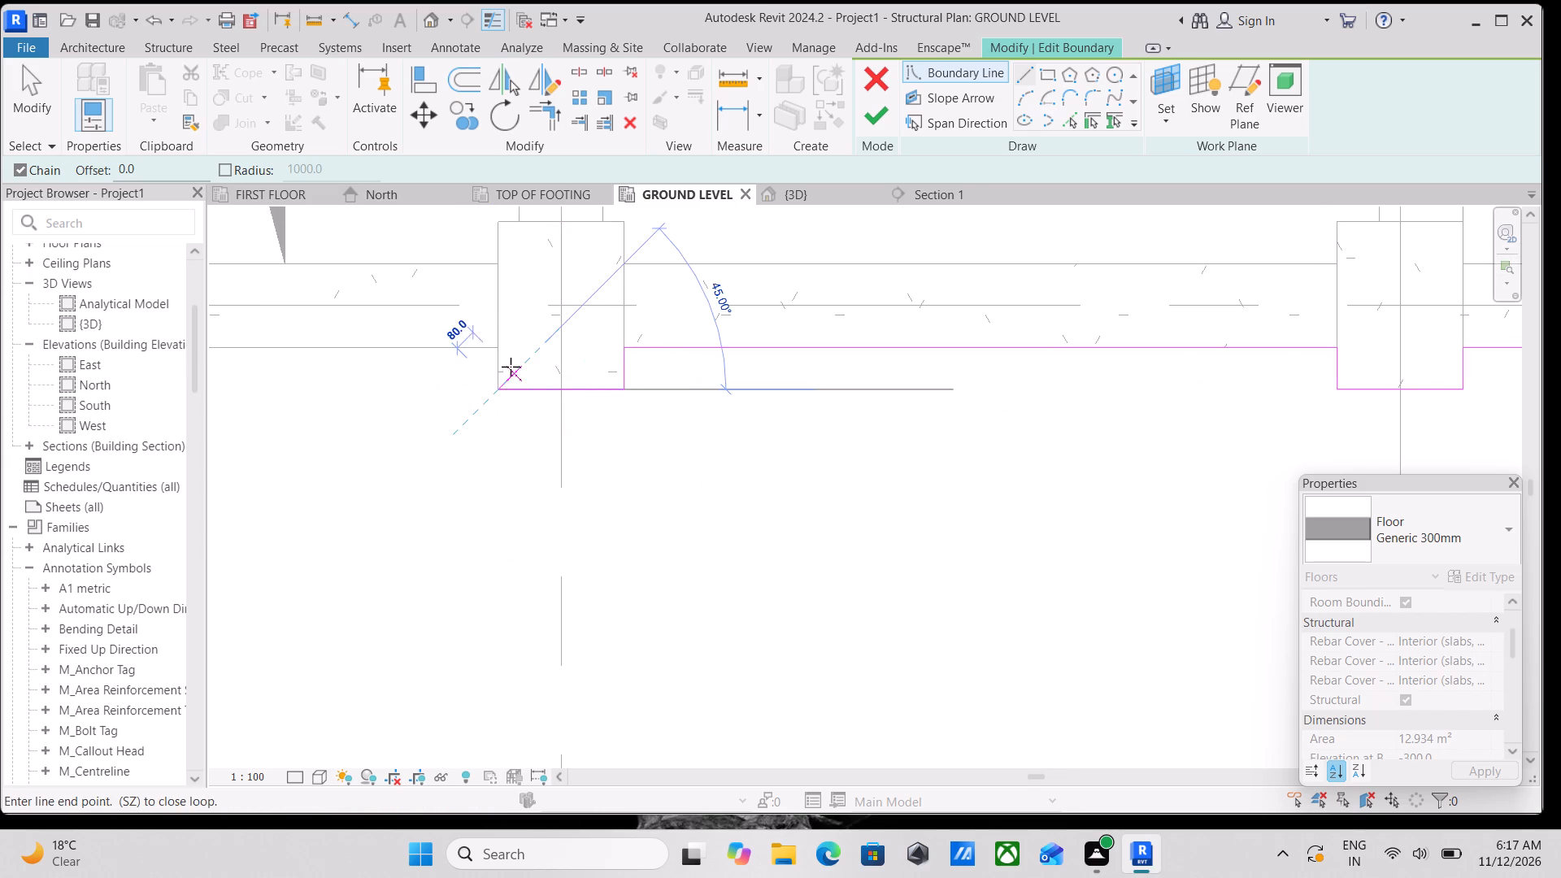
{"action": "left_click", "coordinate": [498, 351]}
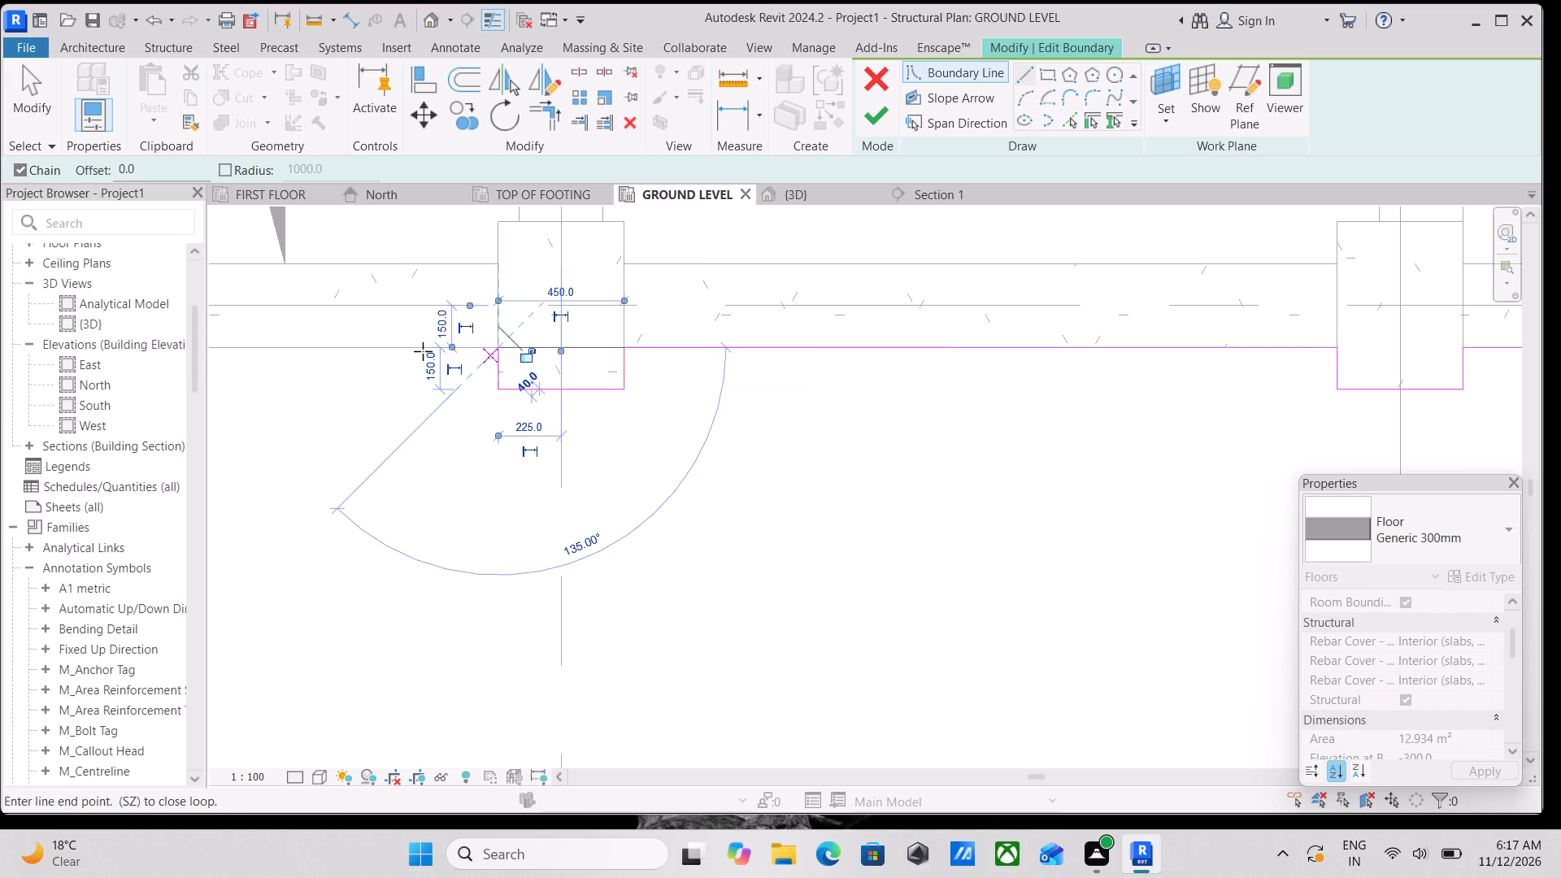
Extend the boundary along the grid D beam to the next column at grid 4, stepping 150 mm down and 75 mm across to the beam face.
{"action": "scroll", "coordinate": [421, 350], "scroll_direction": "down", "scroll_amount": 2}
{"action": "middle_click_drag", "start_coordinate": [421, 350], "coordinate": [763, 358]}
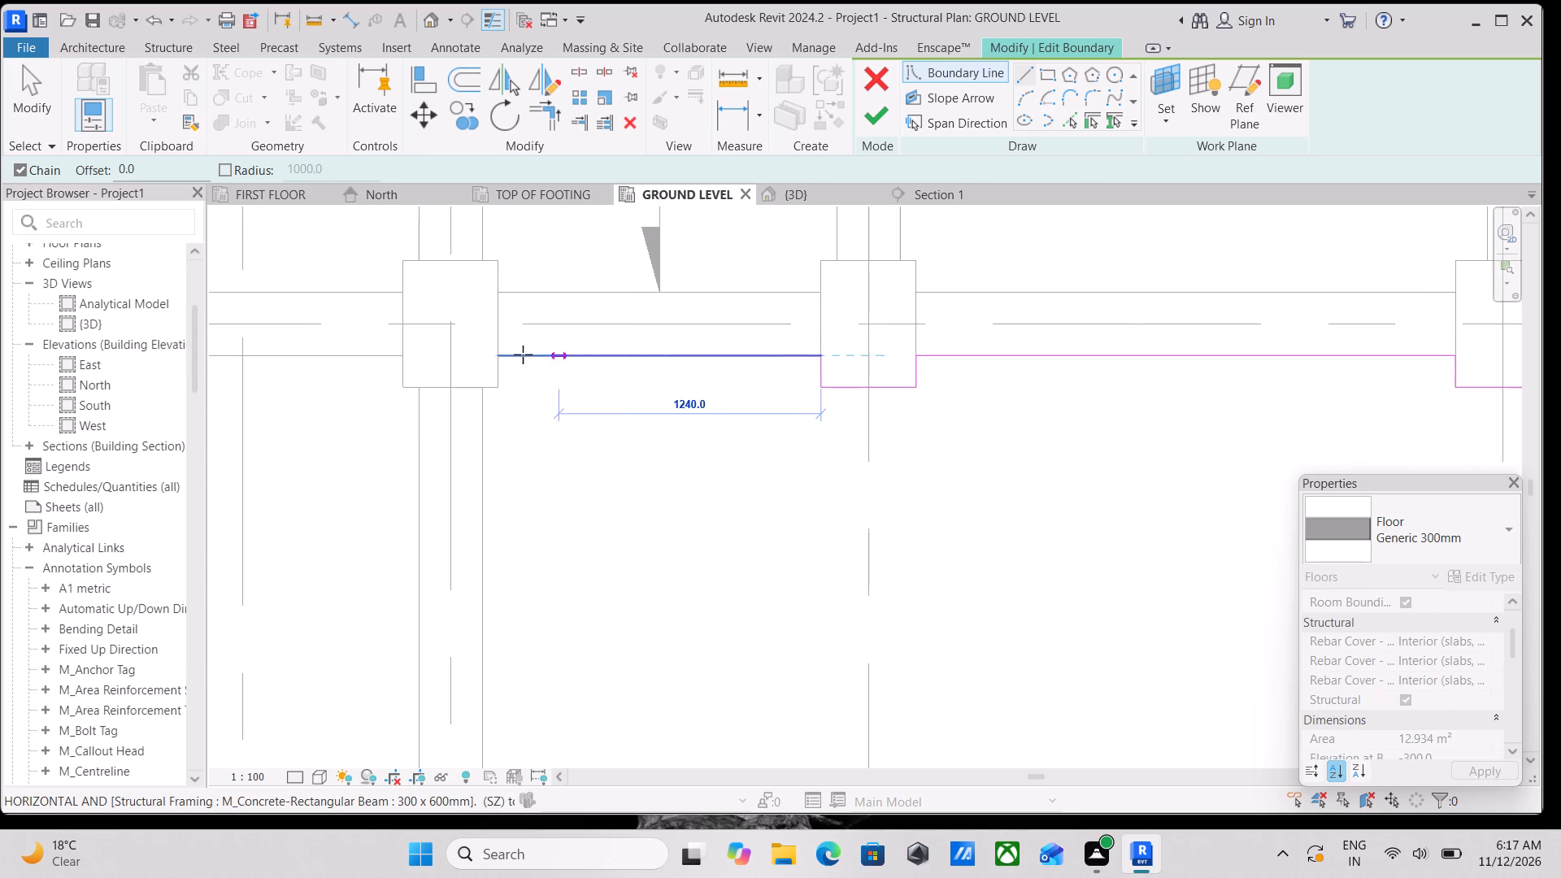
{"action": "left_click", "coordinate": [504, 355]}
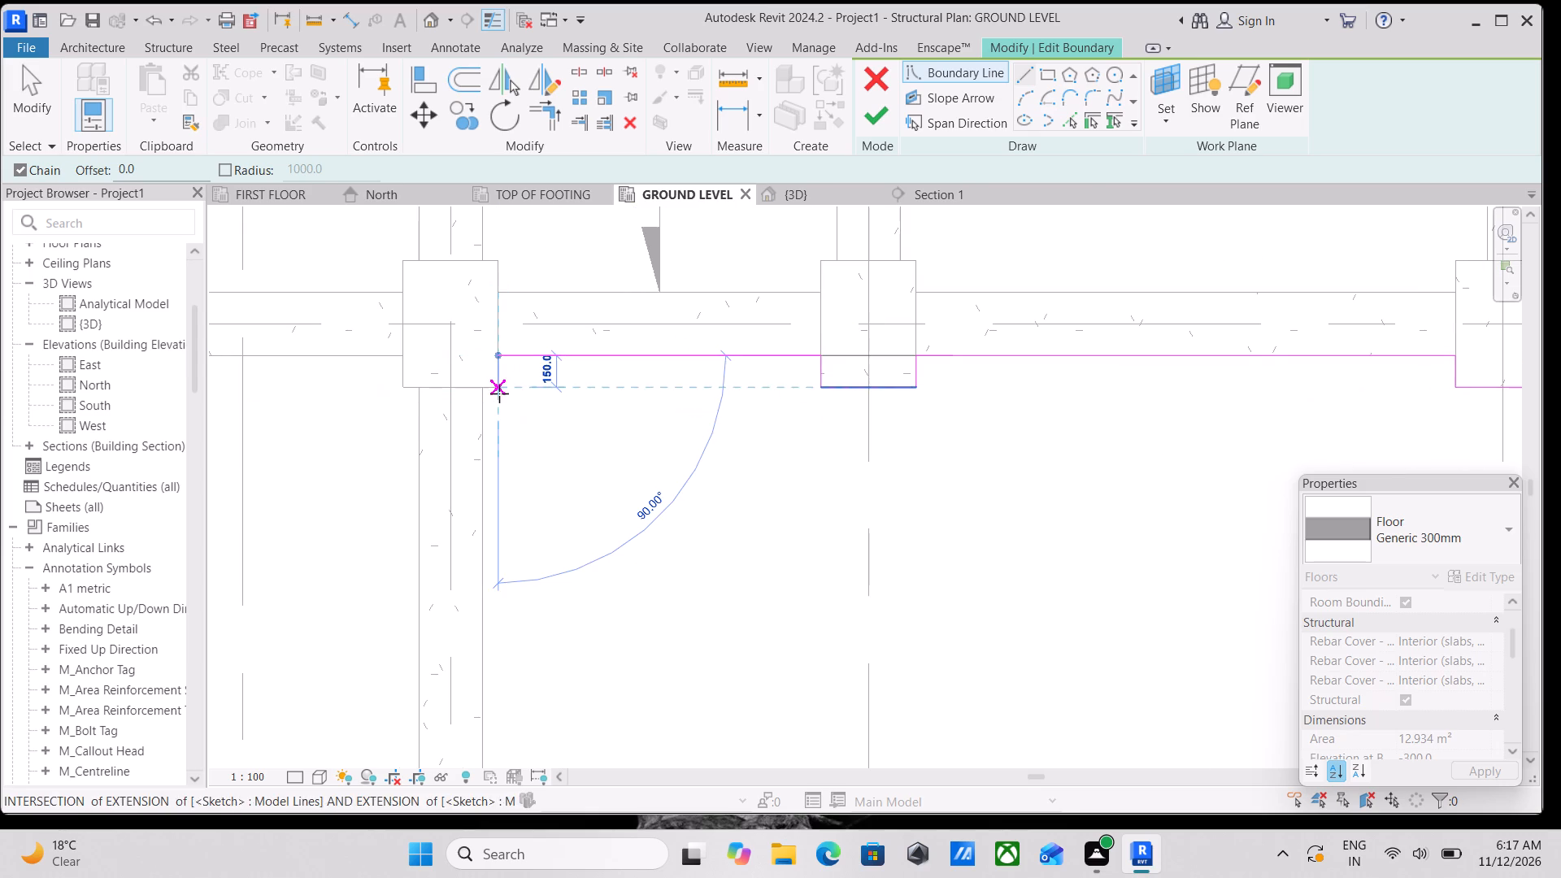
{"action": "left_click", "coordinate": [498, 396]}
{"action": "scroll", "coordinate": [498, 396], "scroll_direction": "up", "scroll_amount": 3}
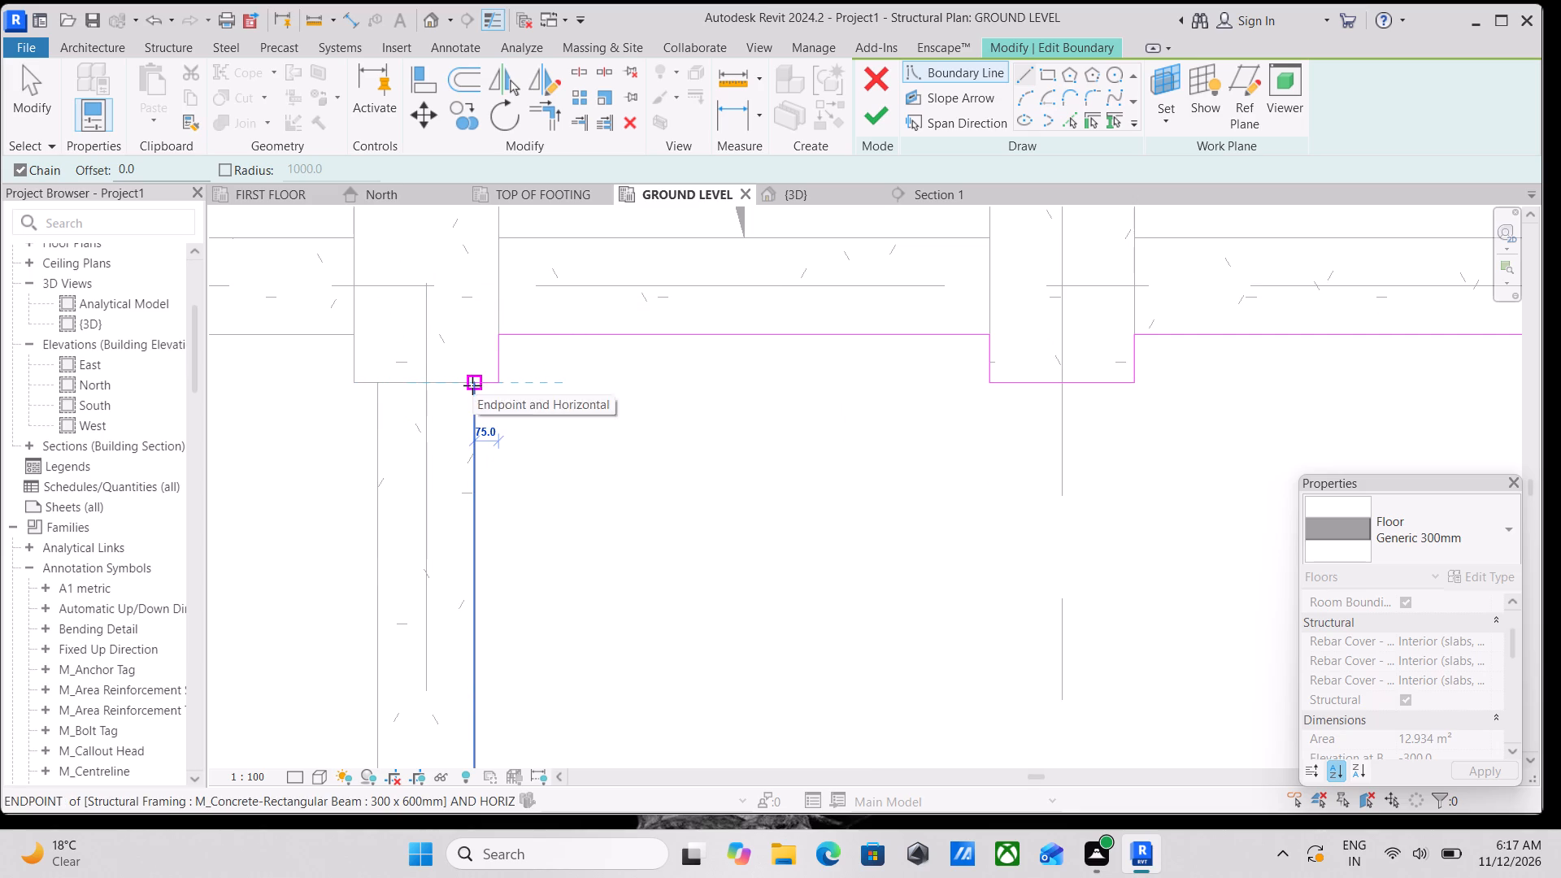
{"action": "left_click", "coordinate": [472, 385]}
Draw the boundary down the grid 4 beam's inner face to the grid E column, stepping 75 mm across and 300 mm down its side.
{"action": "scroll", "coordinate": [480, 458], "scroll_direction": "down", "scroll_amount": 3}
{"action": "middle_click_drag", "start_coordinate": [479, 460], "coordinate": [489, 277]}
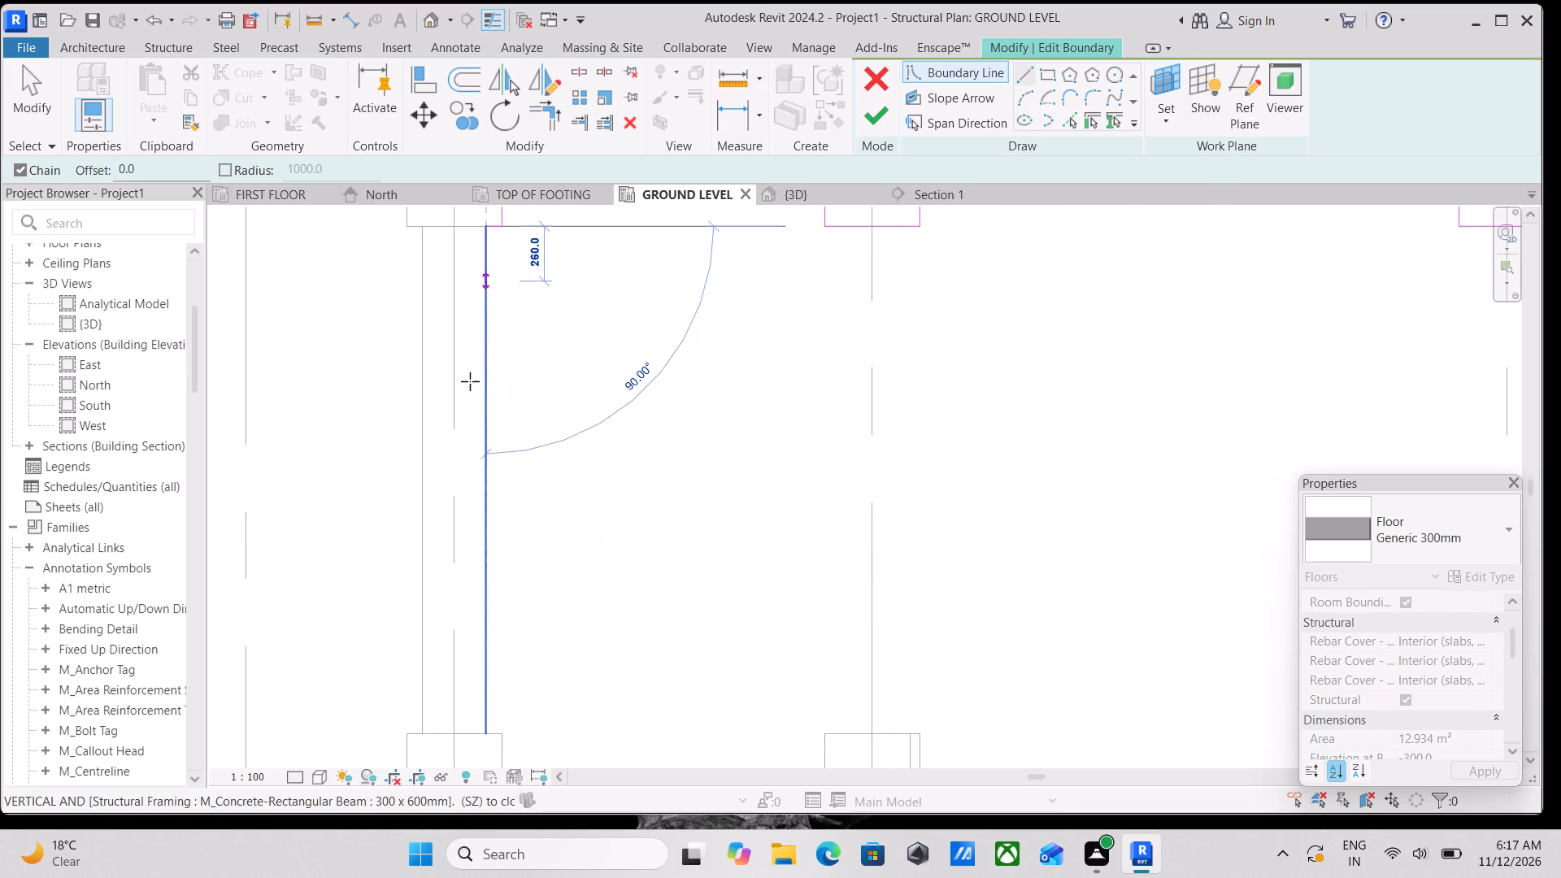
{"action": "scroll", "coordinate": [468, 411], "scroll_direction": "down", "scroll_amount": 2}
{"action": "middle_click_drag", "start_coordinate": [467, 415], "coordinate": [497, 285]}
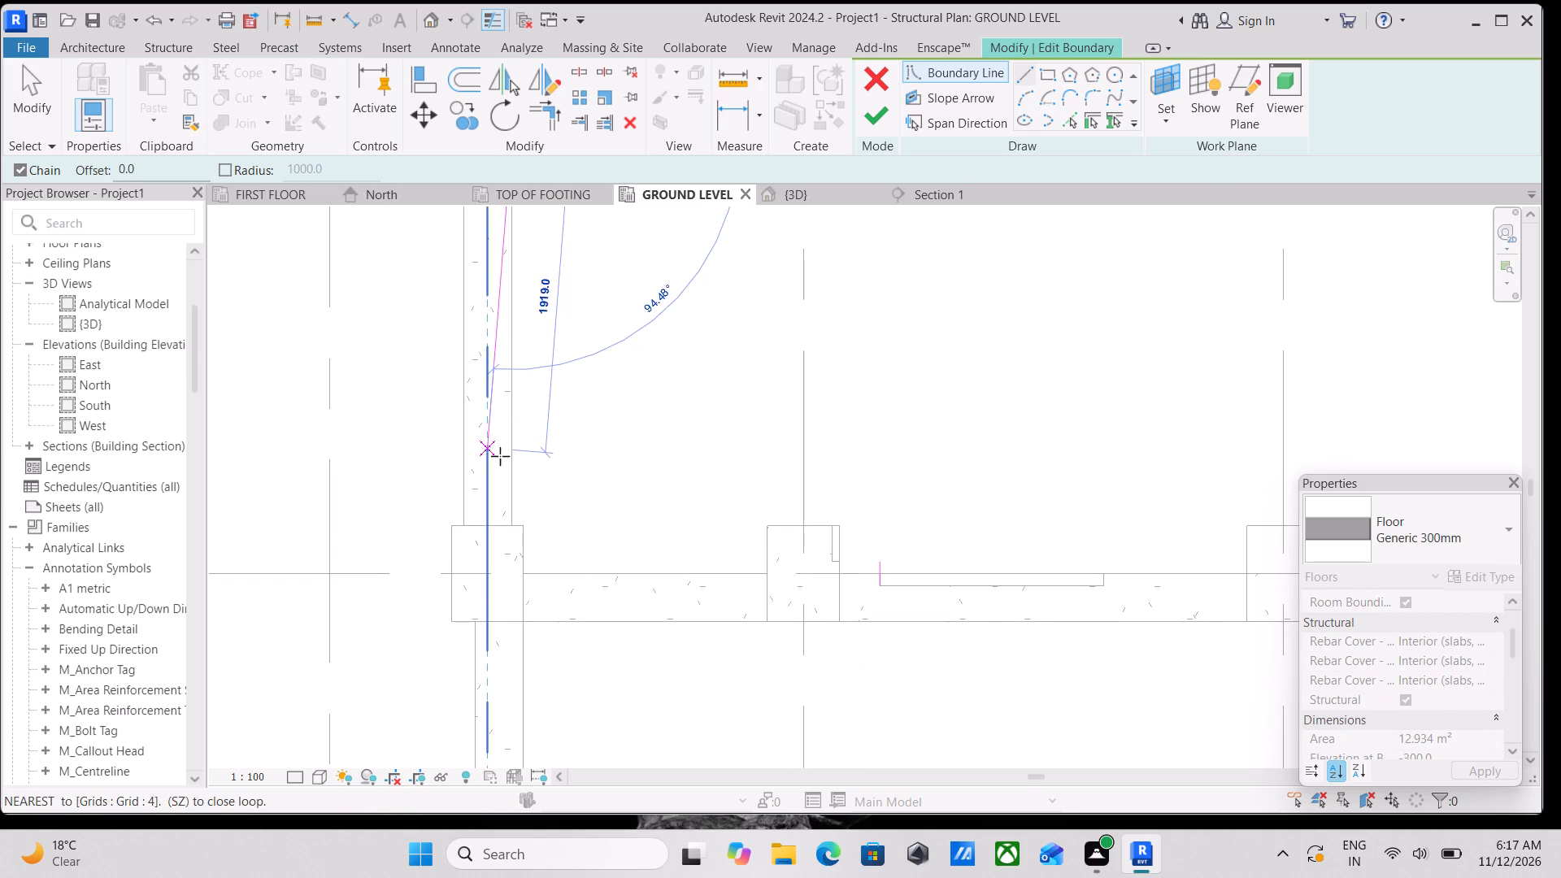
{"action": "middle_click_drag", "start_coordinate": [515, 475], "coordinate": [536, 360]}
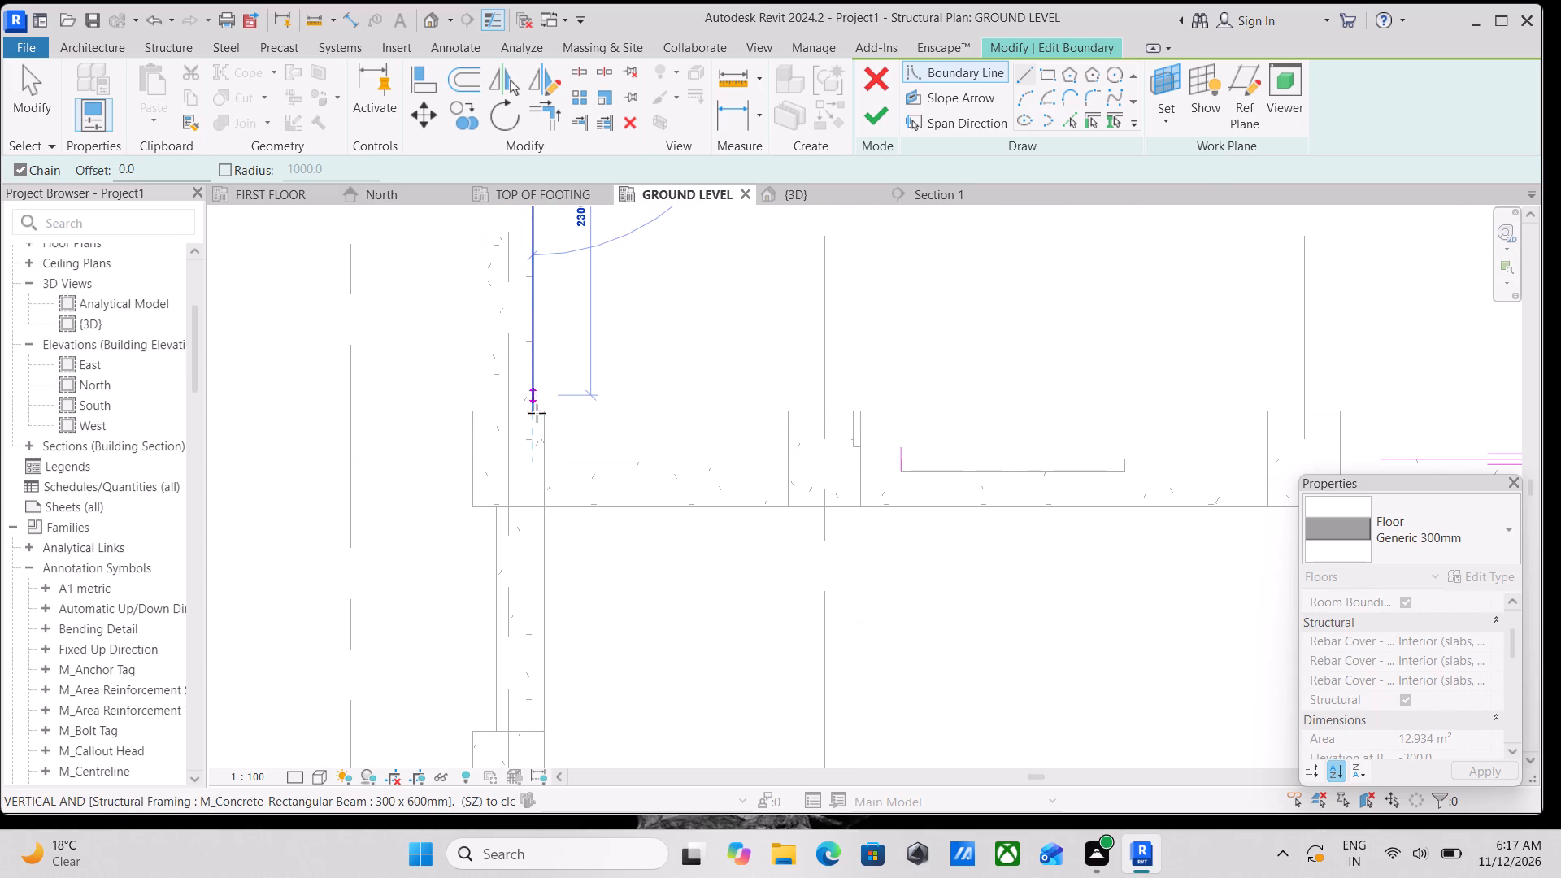
{"action": "scroll", "coordinate": [537, 413], "scroll_direction": "up", "scroll_amount": 2}
{"action": "left_click", "coordinate": [537, 414]}
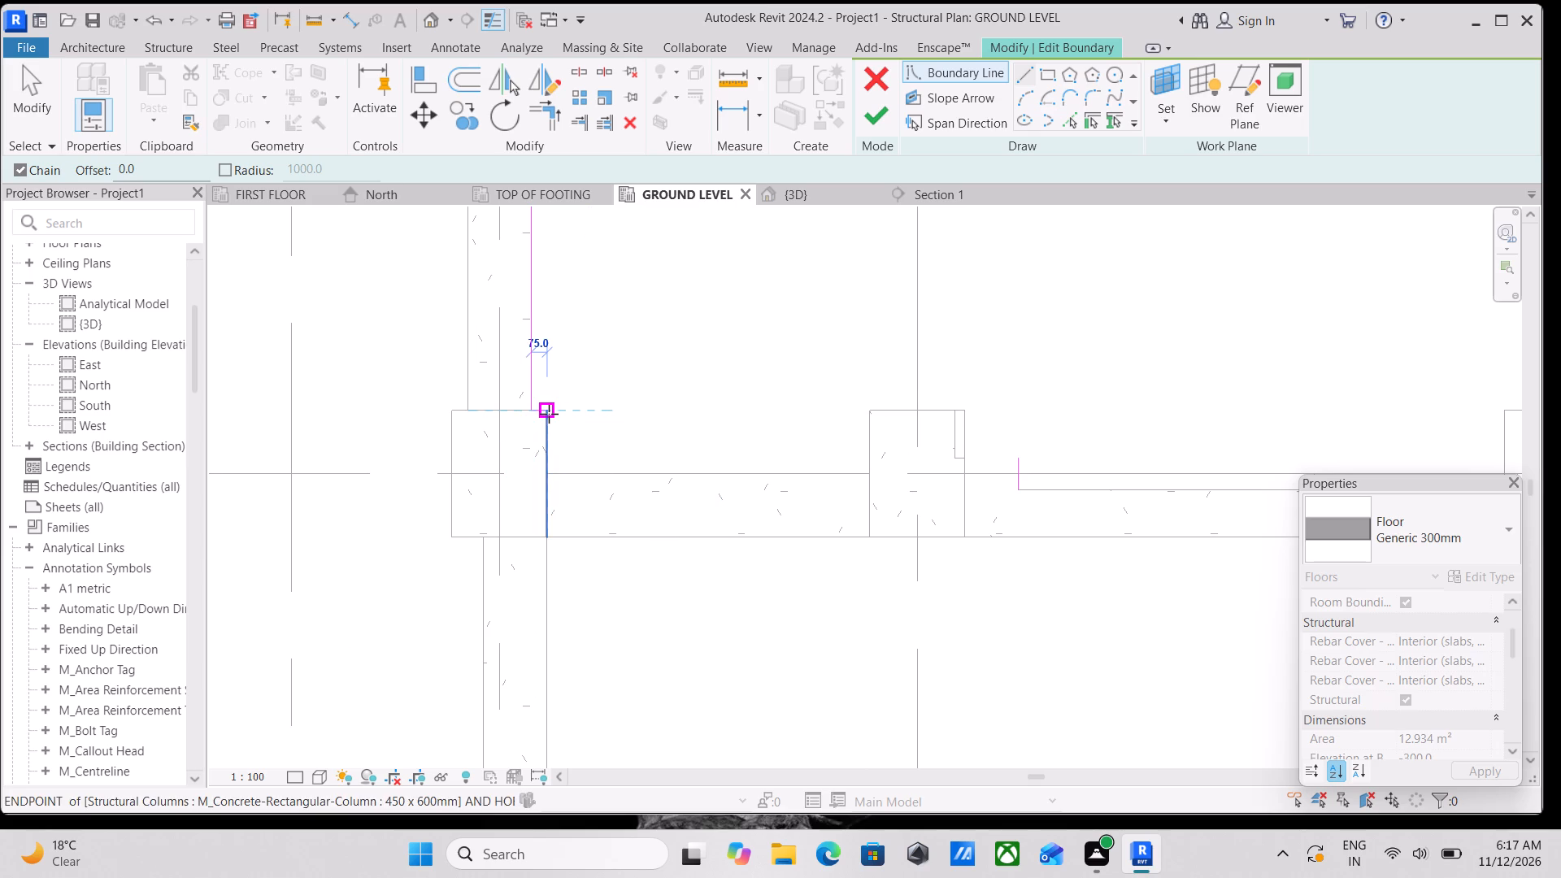
{"action": "left_click", "coordinate": [549, 414]}
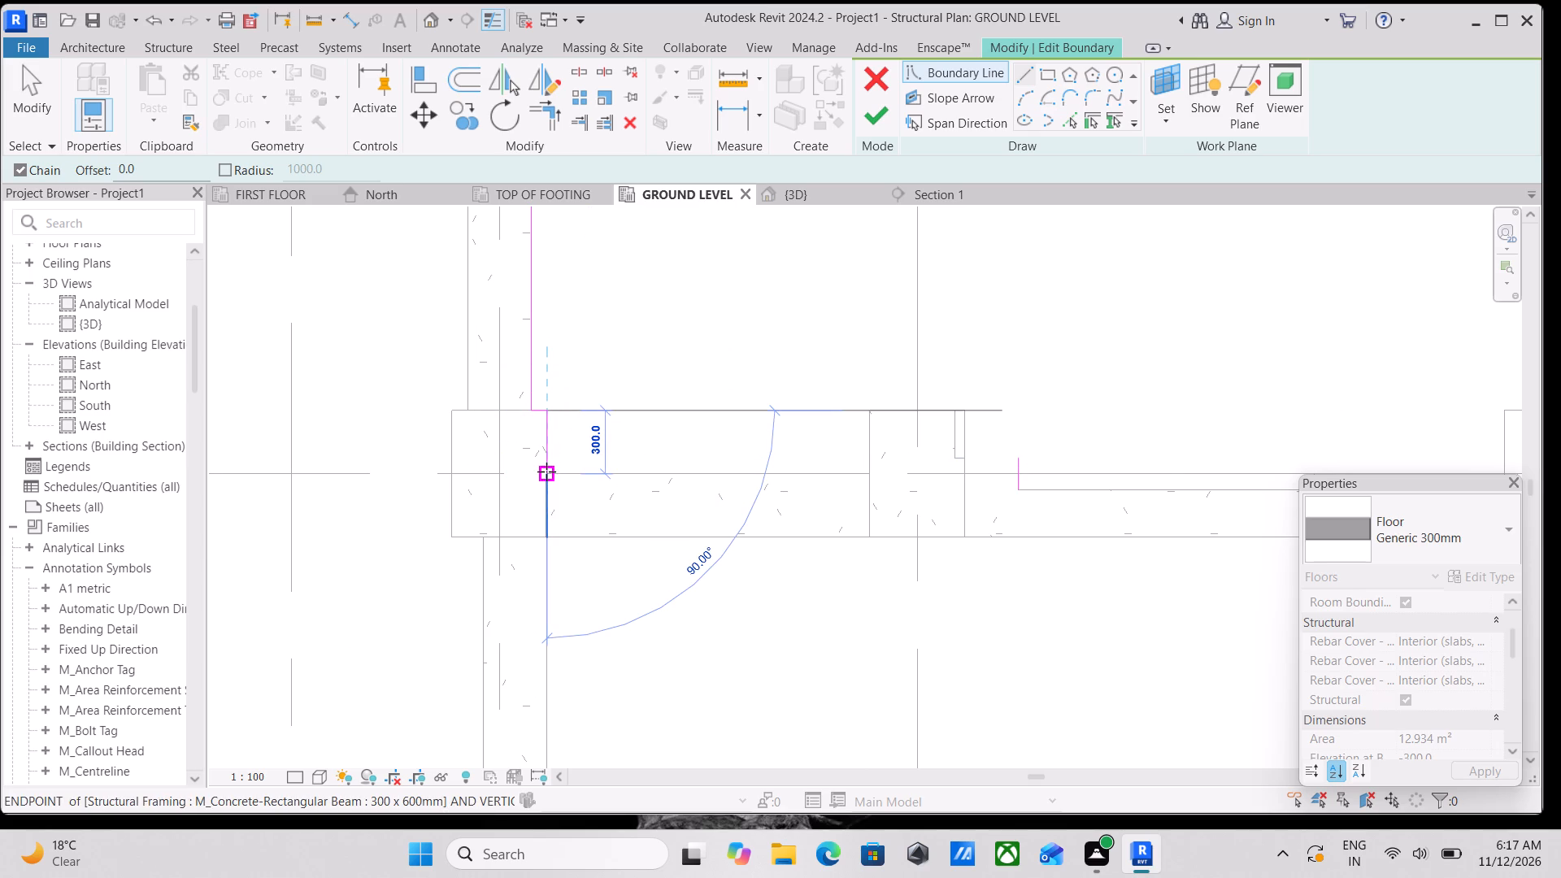
{"action": "left_click", "coordinate": [546, 472]}
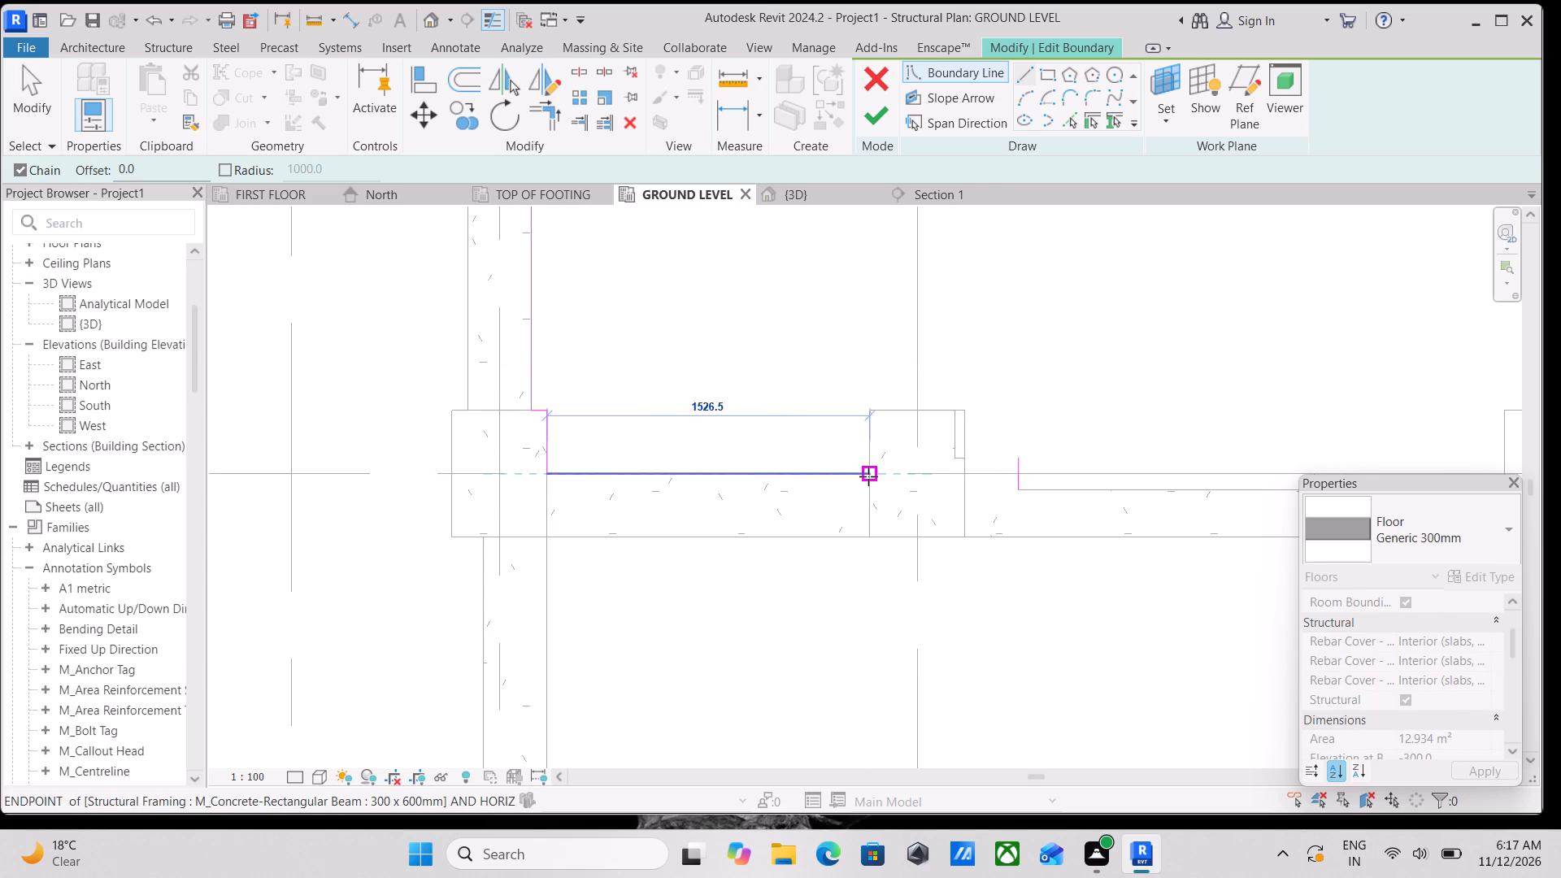
Continue the boundary 1526.5 mm along the grid E beam to the grid 5 column and wrap it: 300 mm up, 450 mm across, 300 mm down.
{"action": "left_click", "coordinate": [868, 476]}
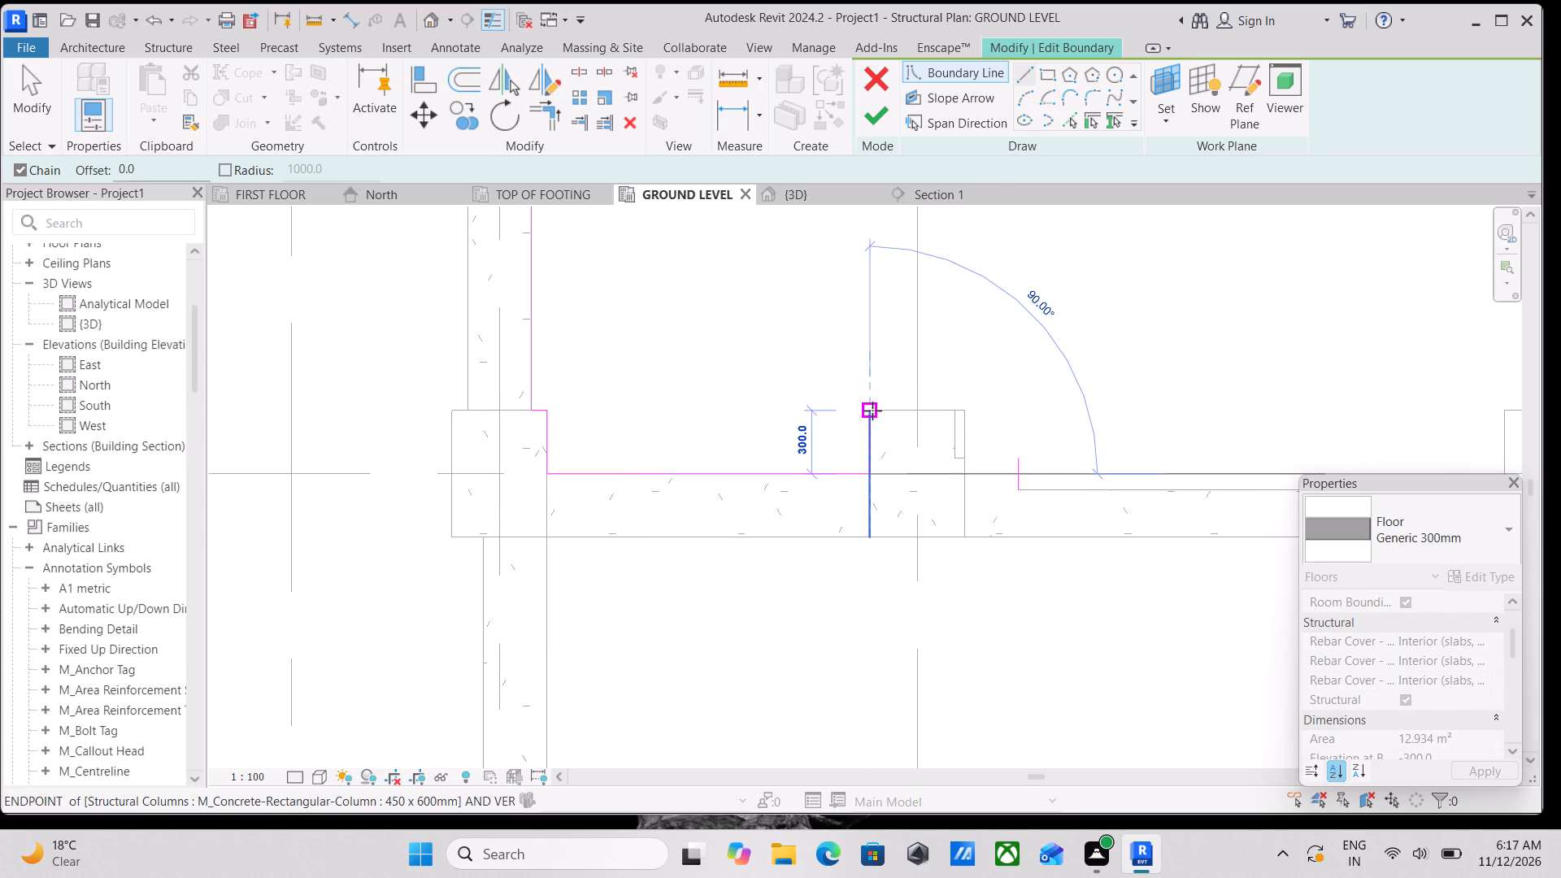
{"action": "left_click", "coordinate": [872, 410]}
{"action": "middle_click_drag", "start_coordinate": [873, 409], "coordinate": [748, 394]}
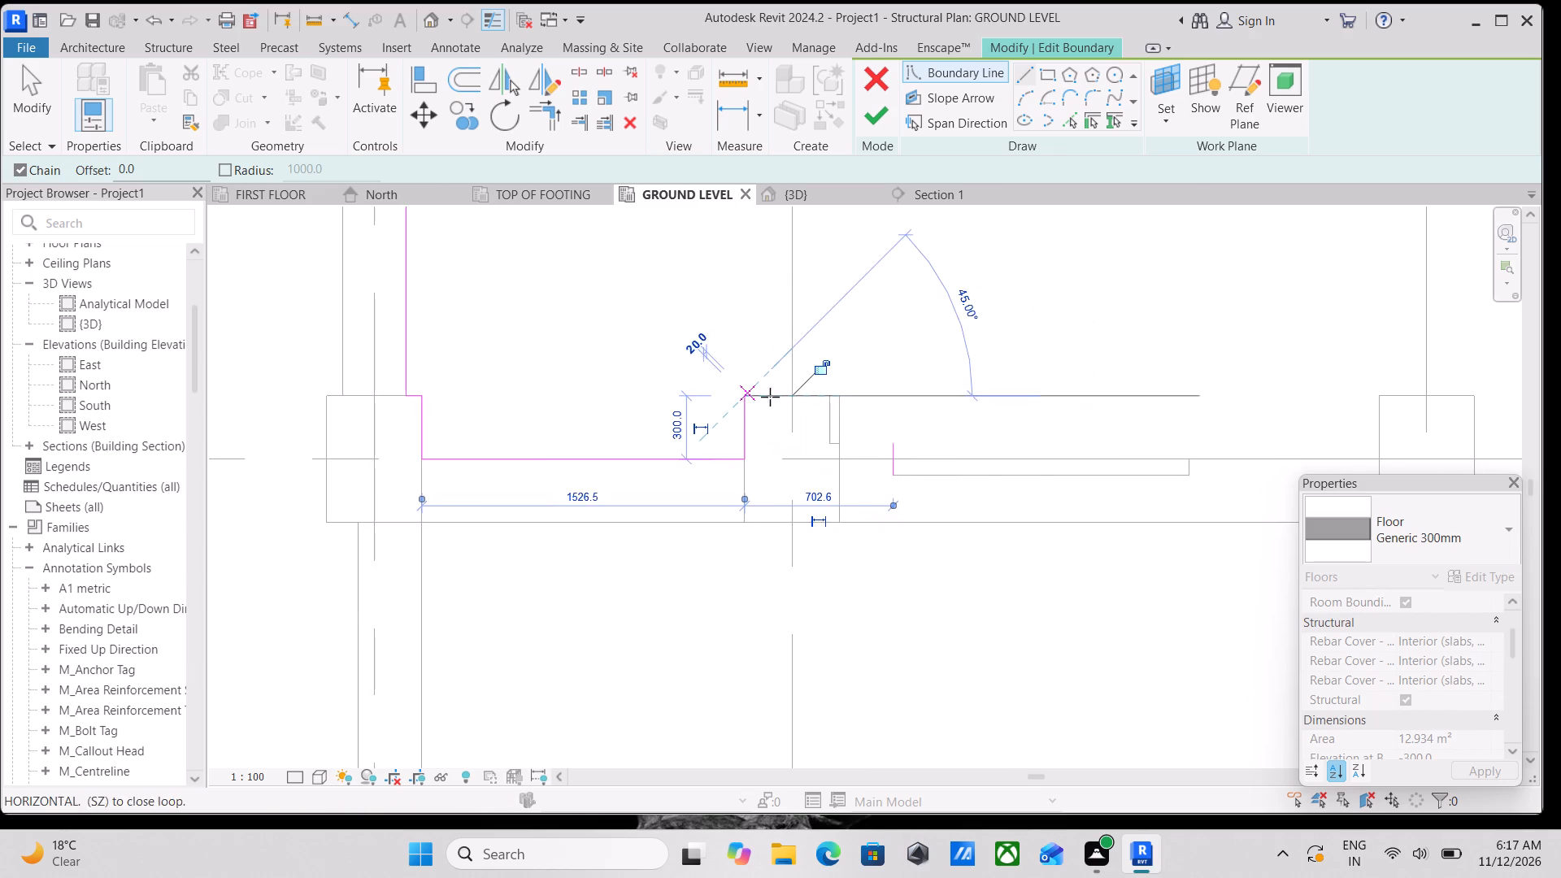
{"action": "left_click", "coordinate": [844, 402]}
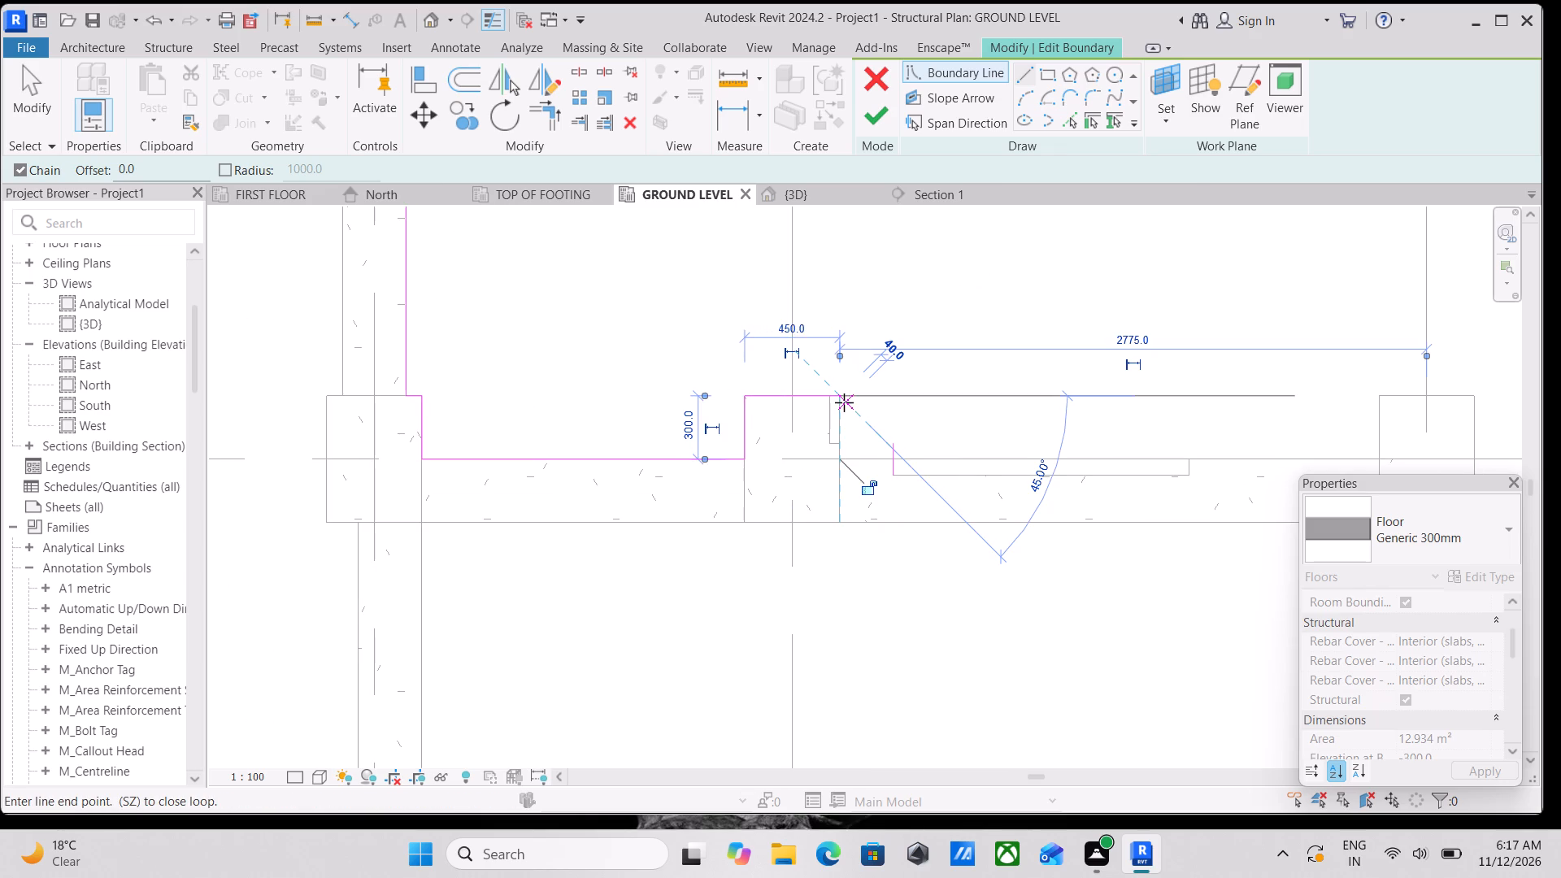
{"action": "left_click", "coordinate": [845, 460]}
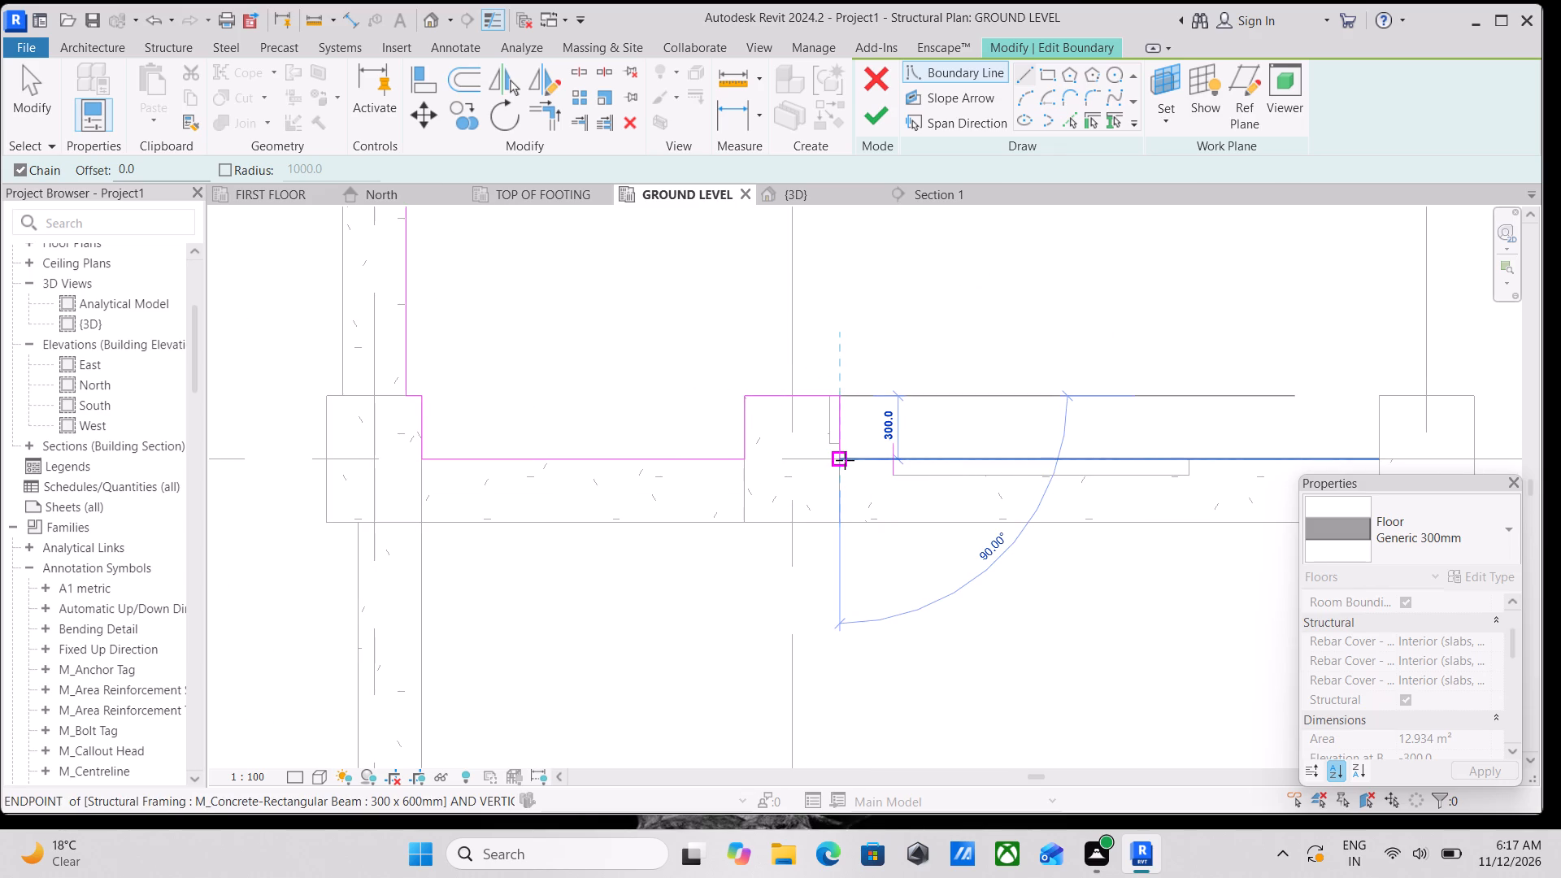
Extend the boundary 2550 mm along the grid E beam to the grid 6 column and wrap that column, 300 by 450 mm.
{"action": "scroll", "coordinate": [941, 467], "scroll_direction": "down", "scroll_amount": 1}
{"action": "middle_click_drag", "start_coordinate": [941, 467], "coordinate": [778, 429]}
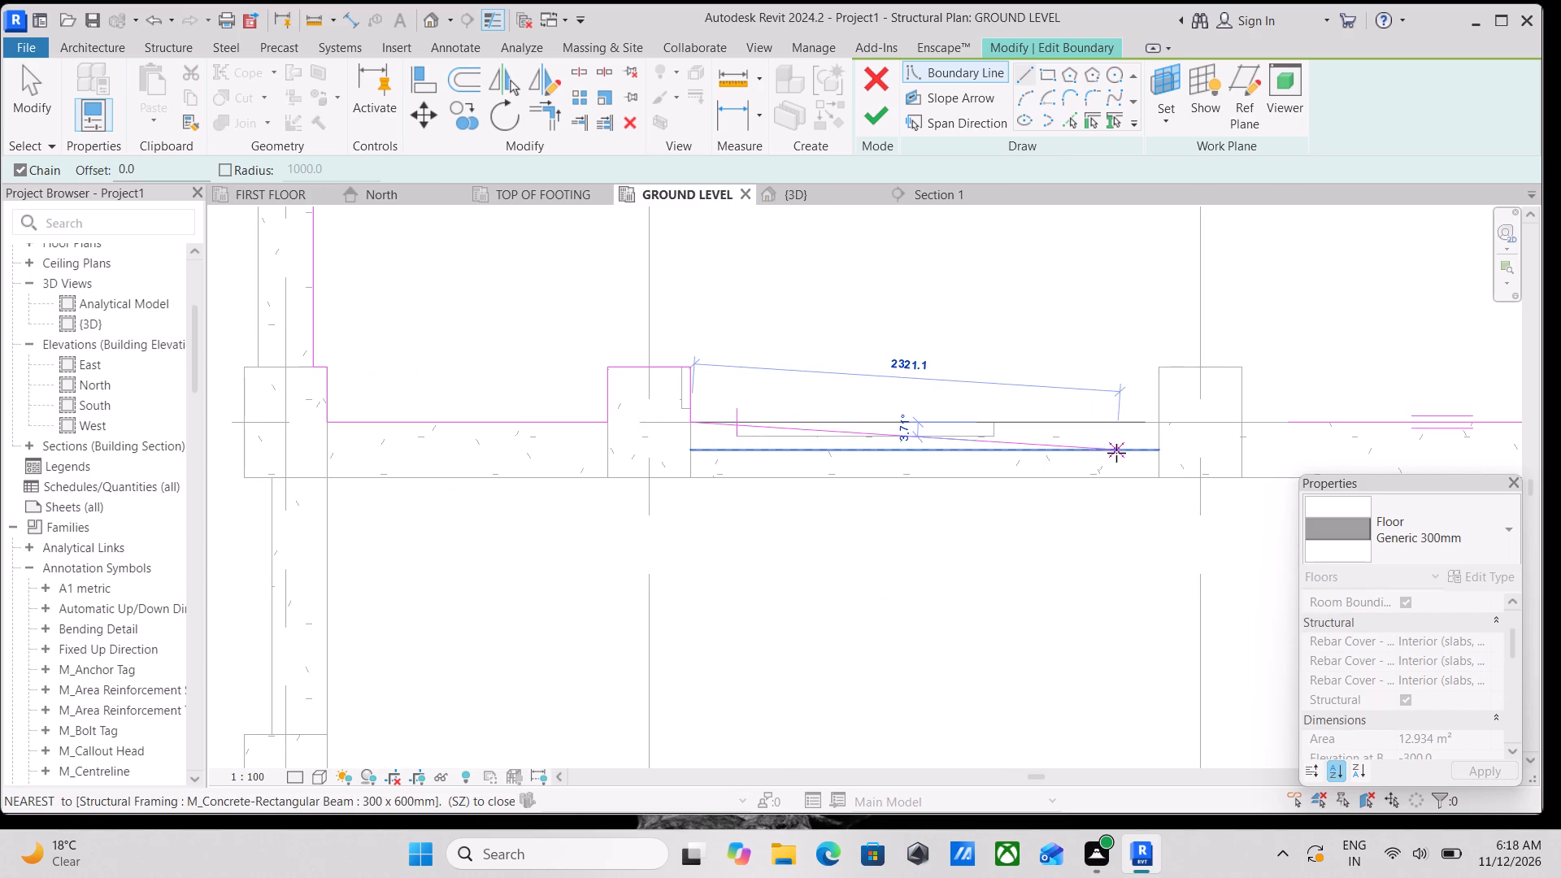
{"action": "middle_click_drag", "start_coordinate": [1116, 453], "coordinate": [1022, 446]}
{"action": "scroll", "coordinate": [1022, 446], "scroll_direction": "down", "scroll_amount": 1}
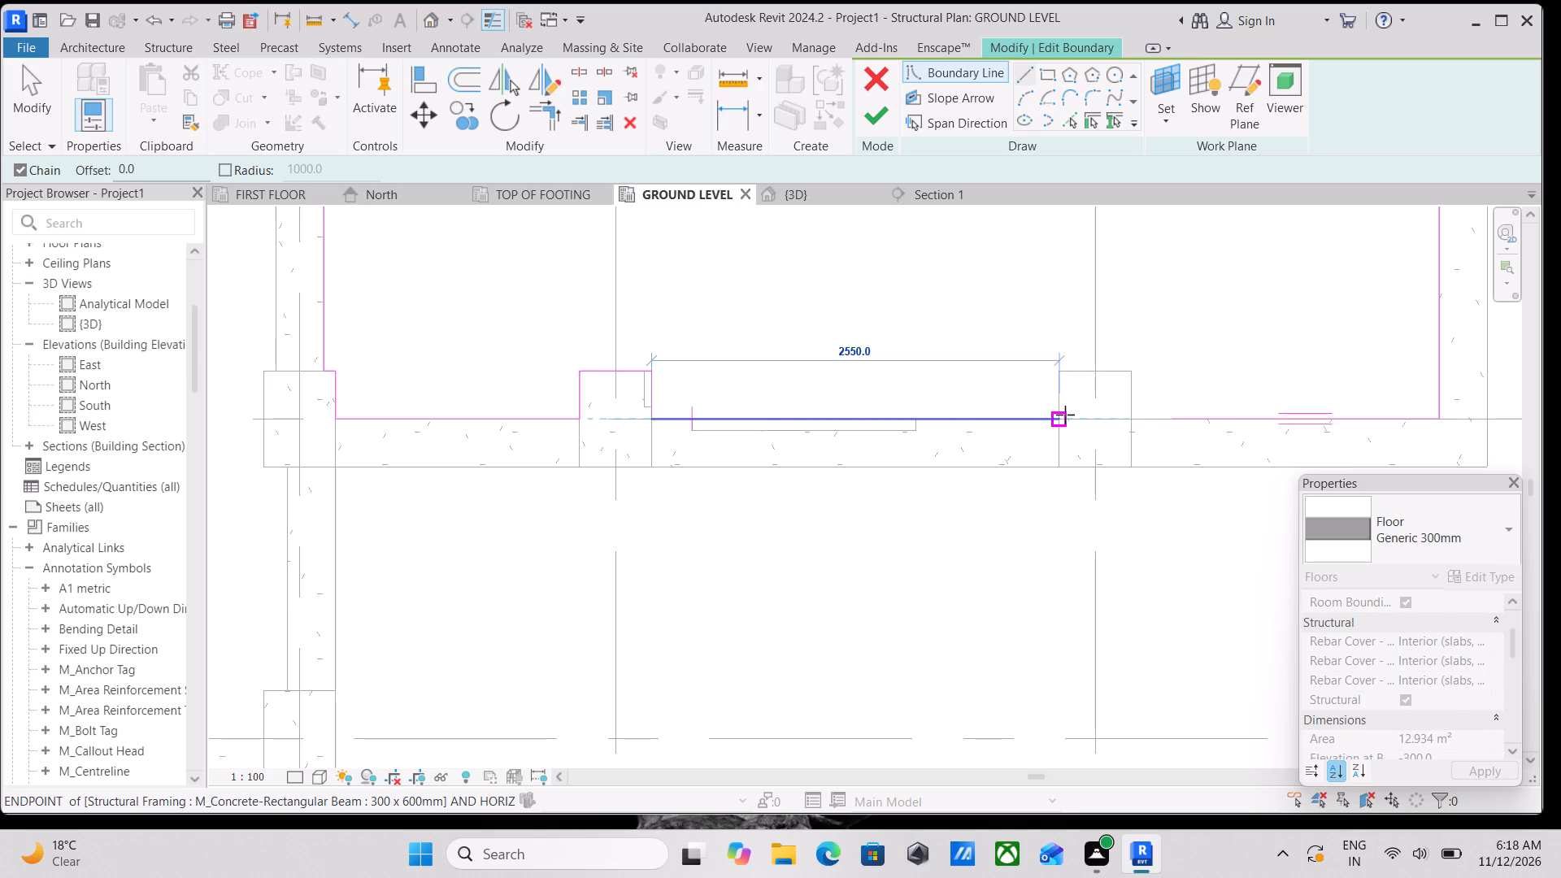
{"action": "left_click", "coordinate": [1065, 415]}
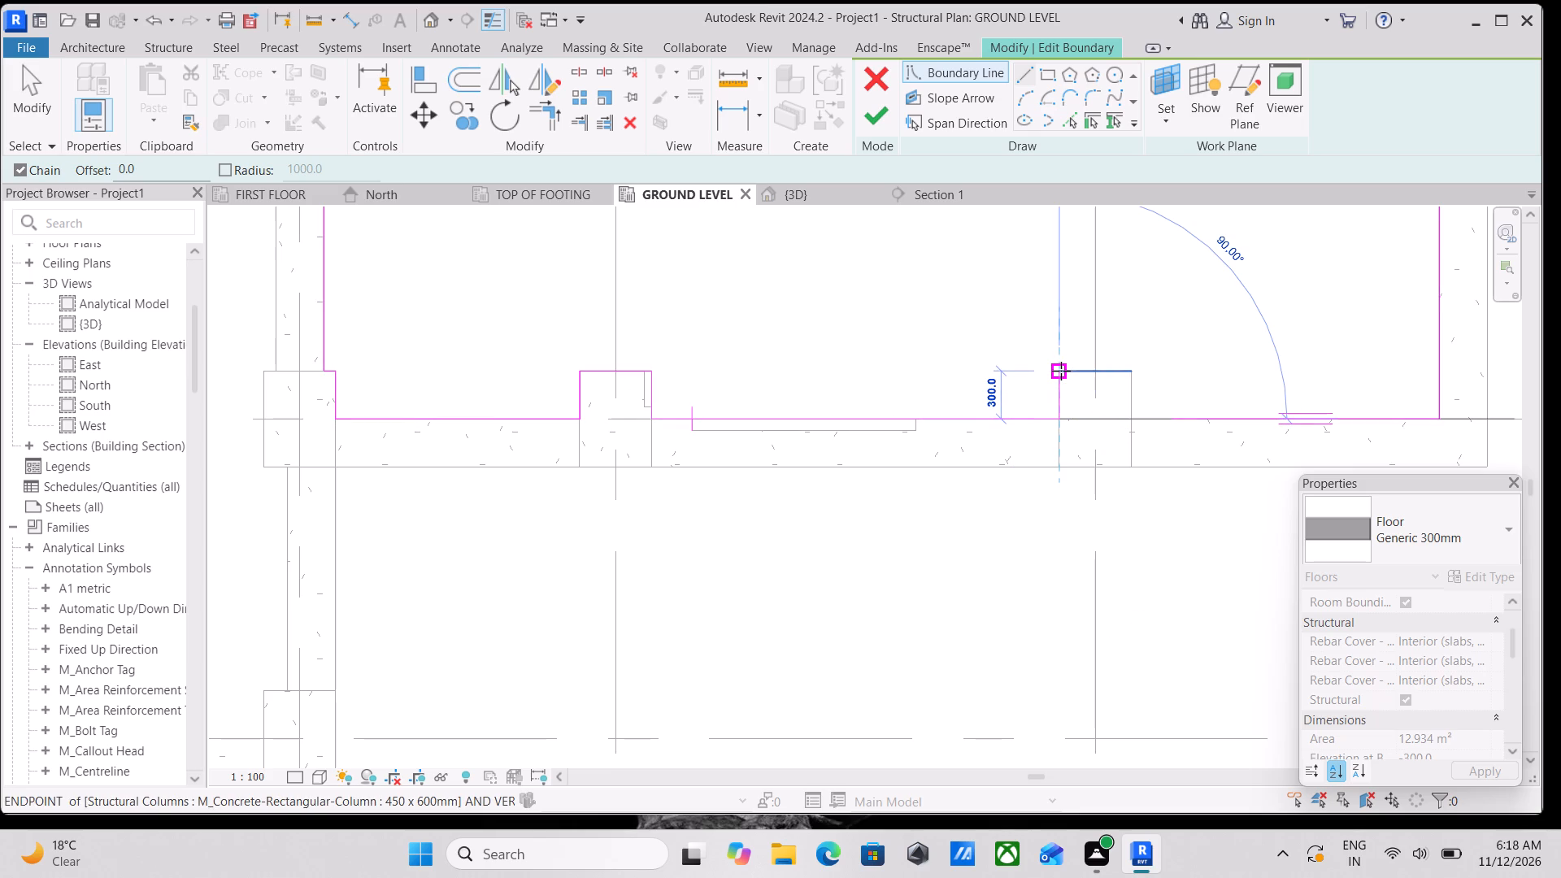
{"action": "left_click", "coordinate": [1061, 371]}
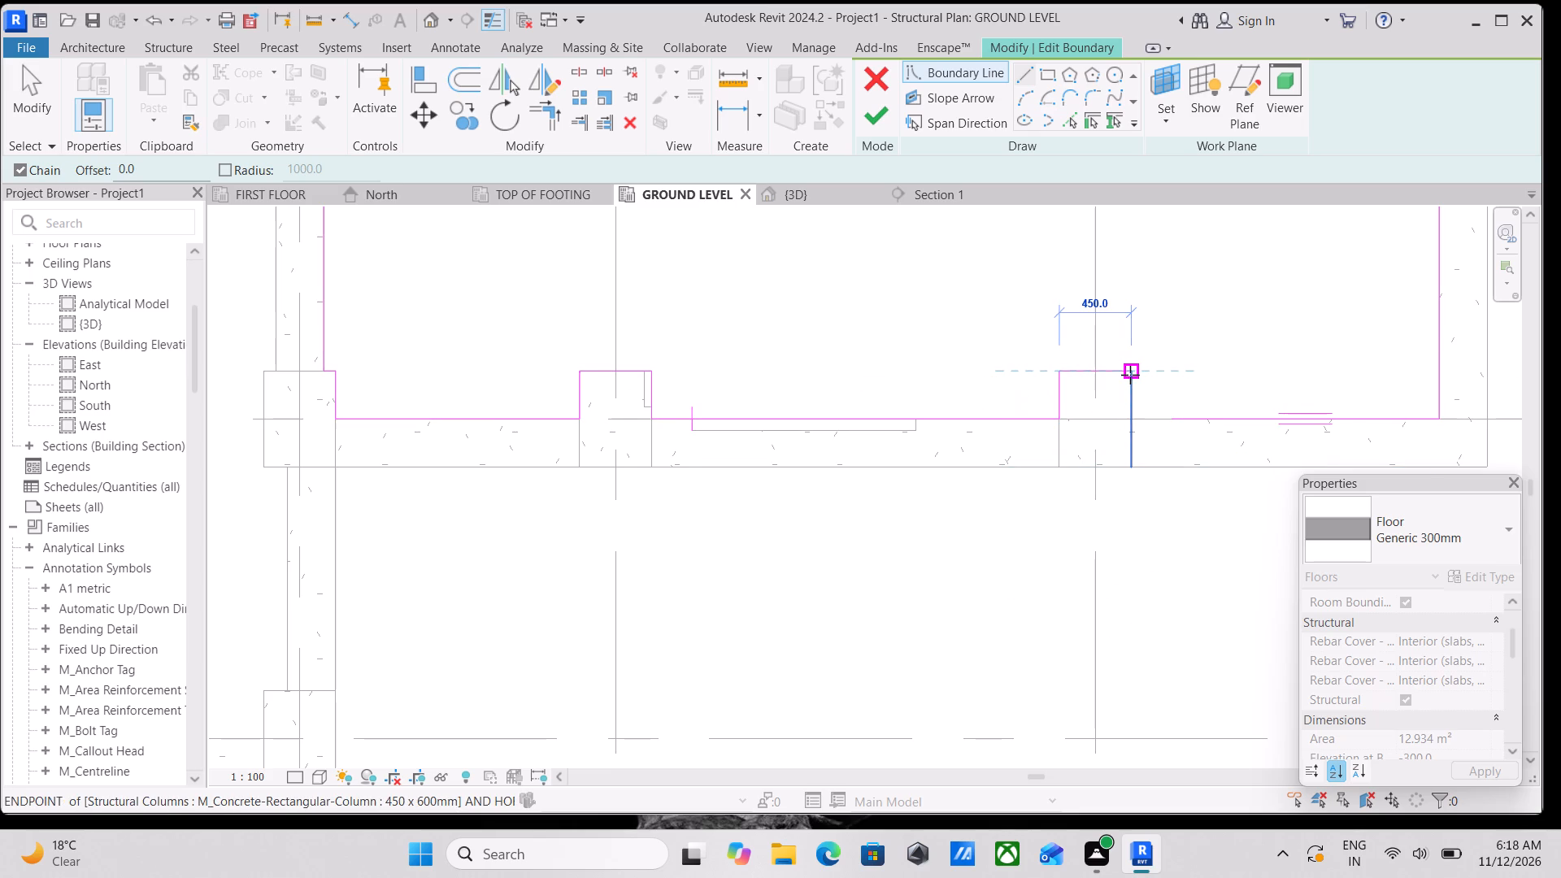
{"action": "left_click", "coordinate": [1130, 375]}
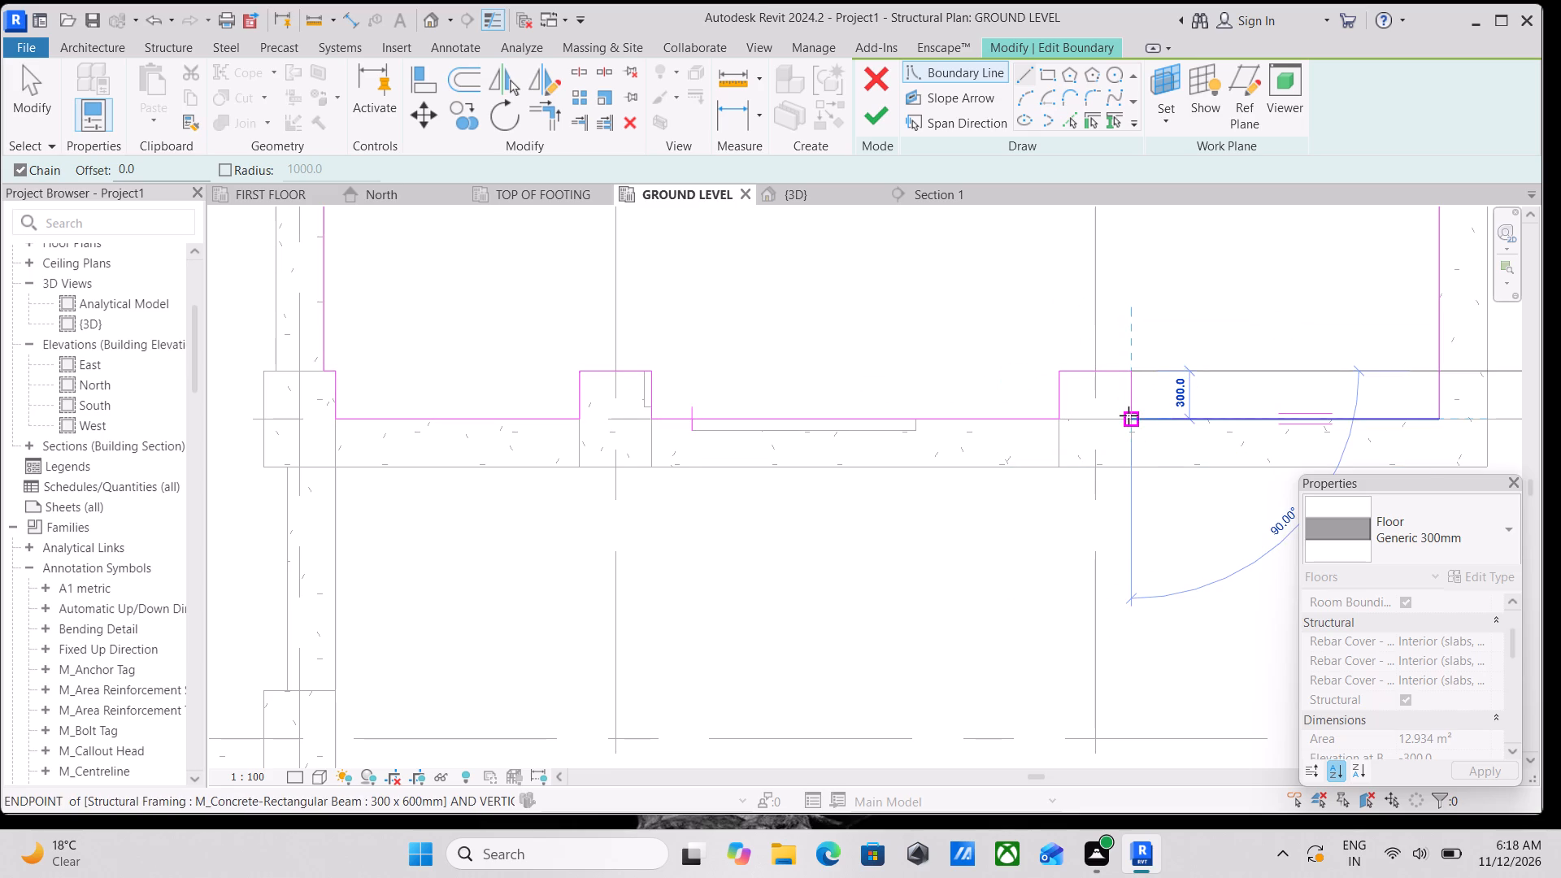
{"action": "left_click", "coordinate": [1128, 415]}
{"action": "middle_click_drag", "start_coordinate": [1157, 413], "coordinate": [1059, 404]}
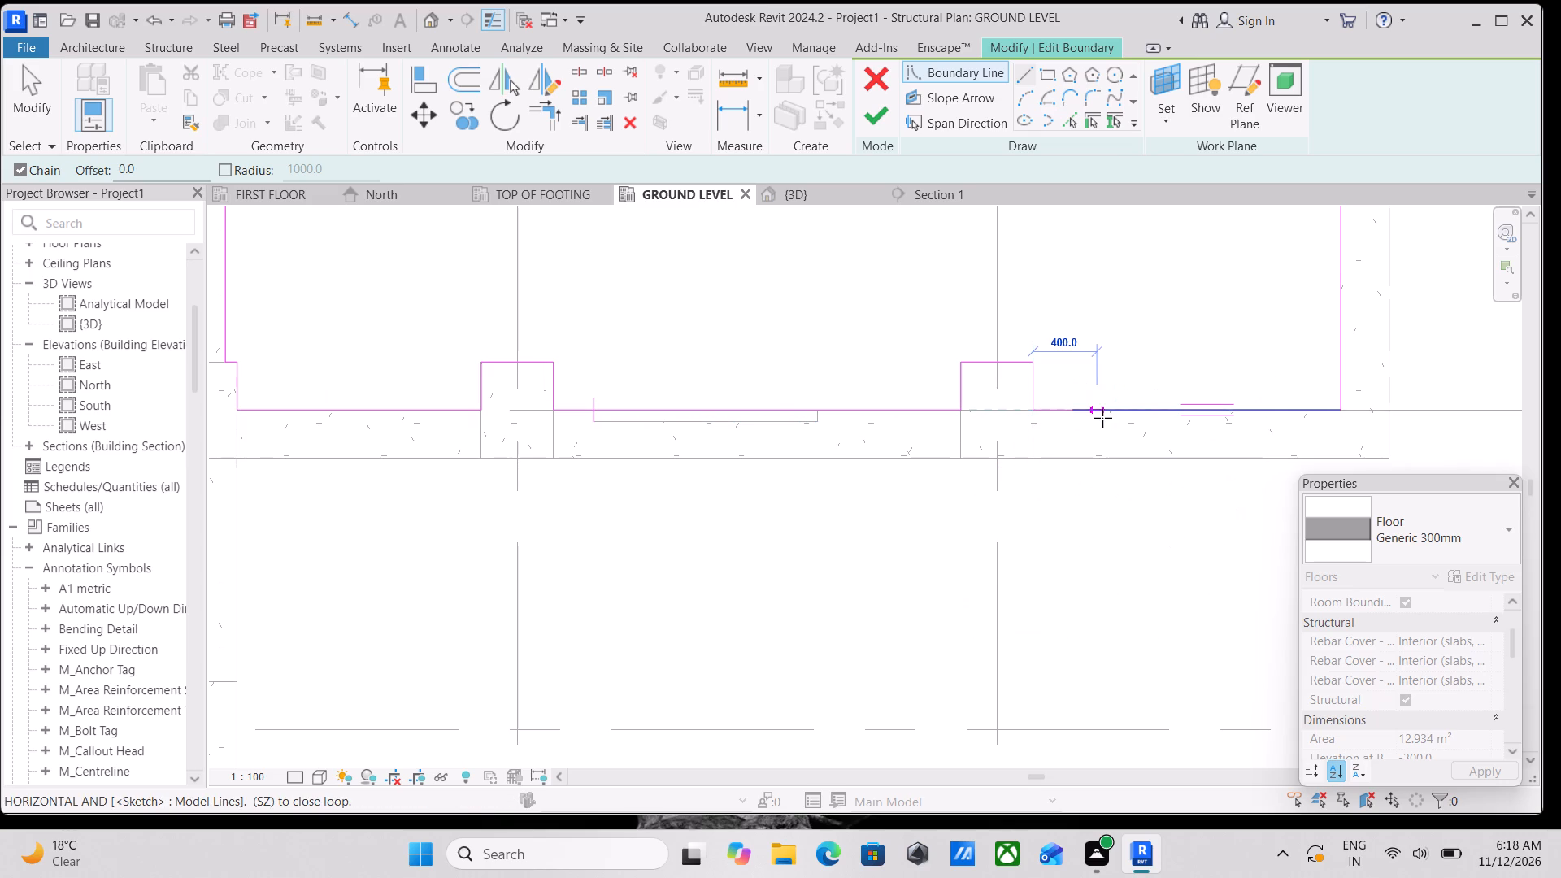
{"action": "key", "text": "Escape"}
{"action": "key", "text": "Escape"}
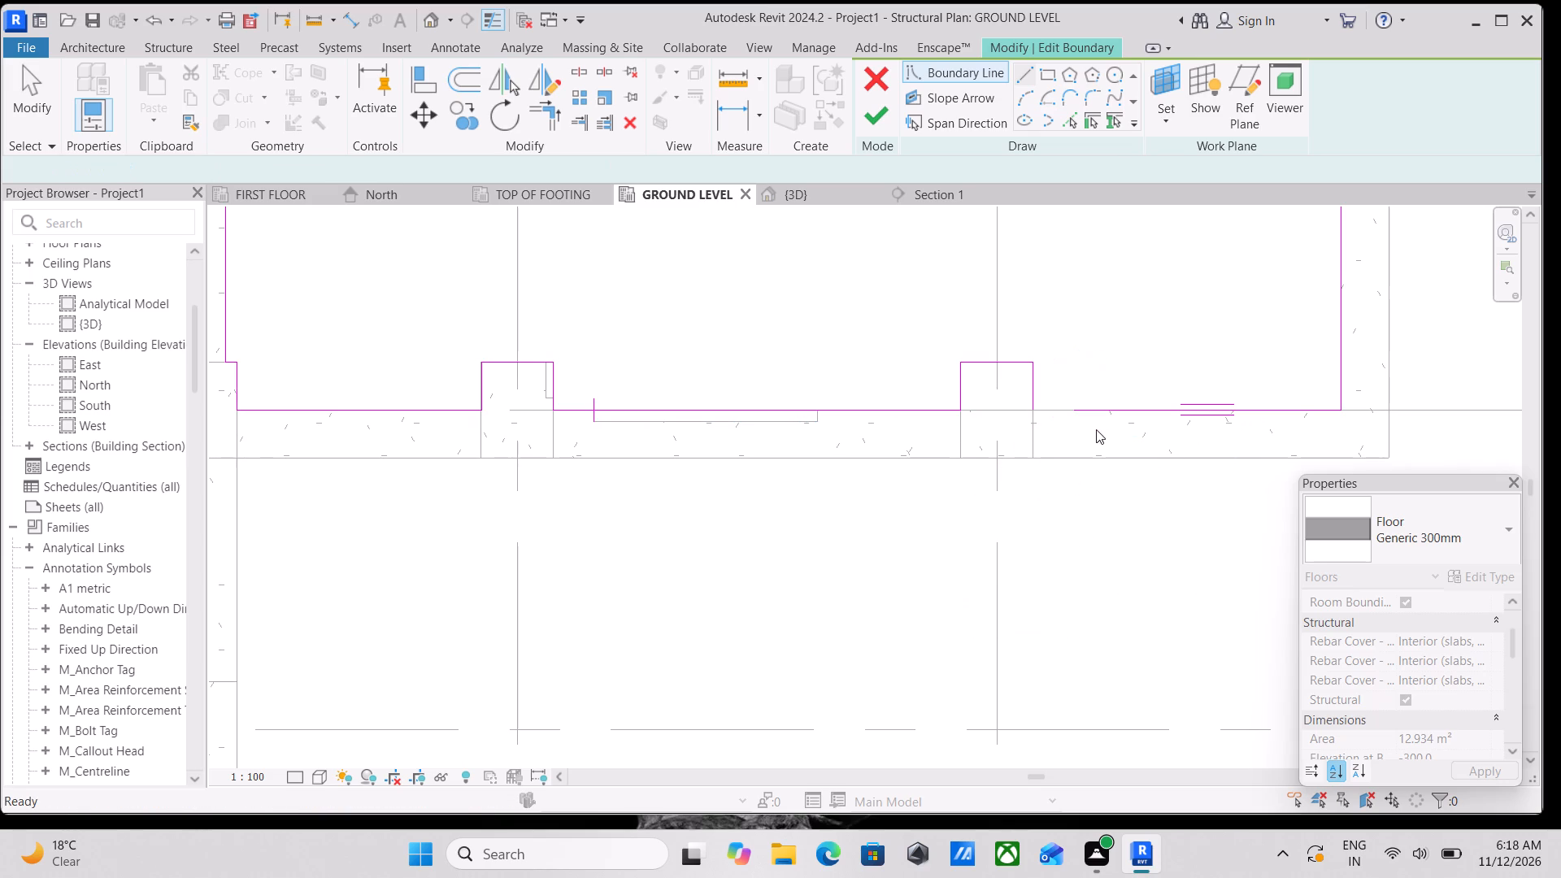
{"action": "key", "text": "Escape"}
Stretch the existing grid E boundary line beyond grid 6 so its end meets the lower end of the new column wrap.
{"action": "left_click", "coordinate": [1118, 402]}
{"action": "scroll", "coordinate": [1040, 417], "scroll_direction": "up", "scroll_amount": 2}
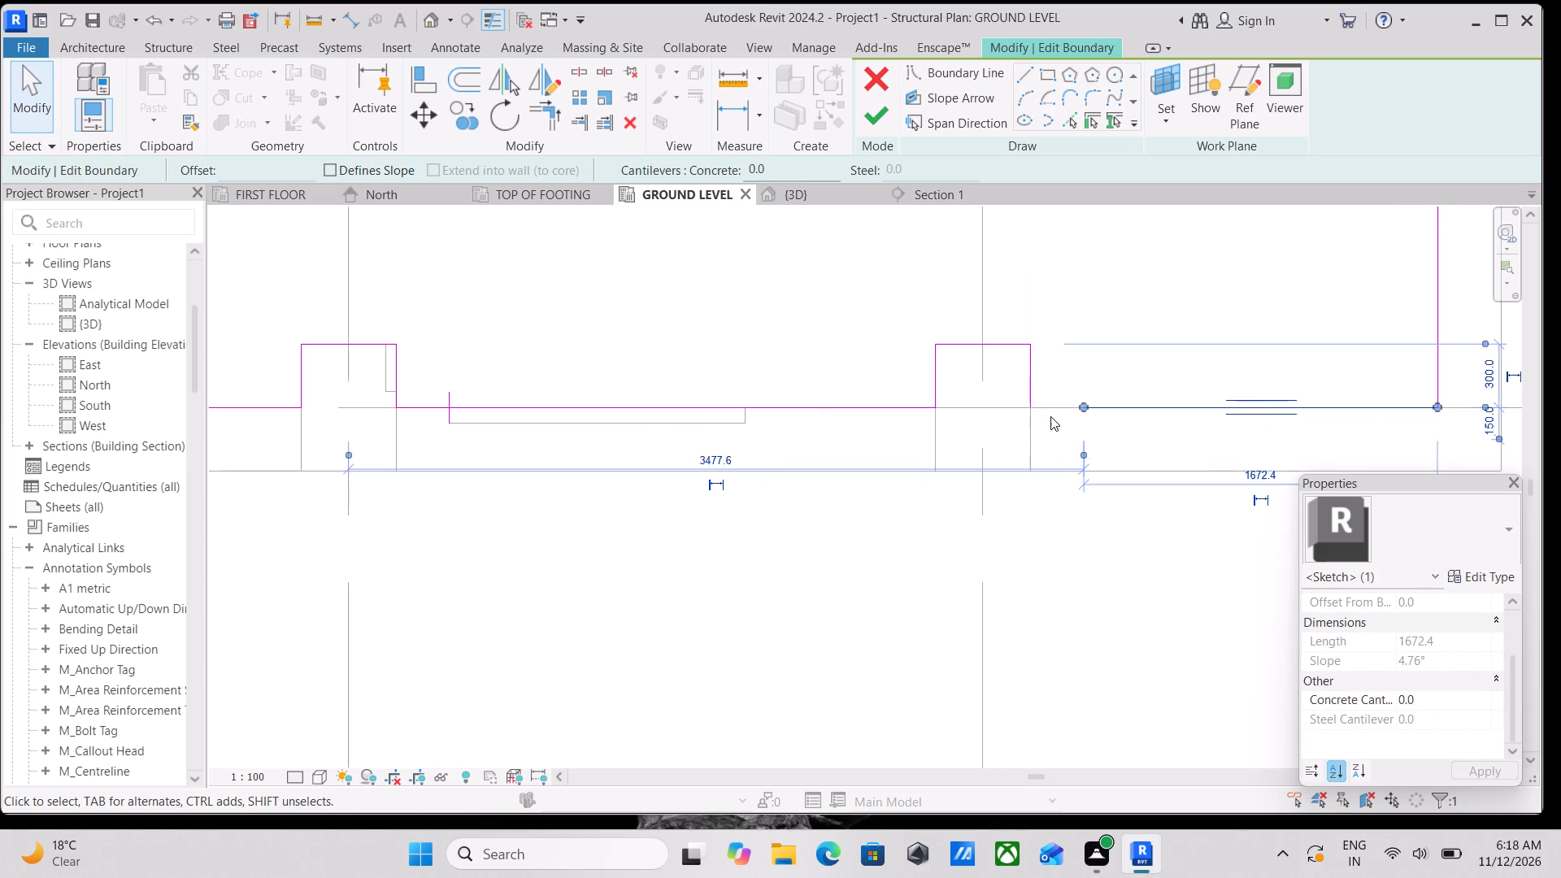
{"action": "scroll", "coordinate": [1063, 416], "scroll_direction": "up", "scroll_amount": 4}
{"action": "left_click", "coordinate": [1000, 373]}
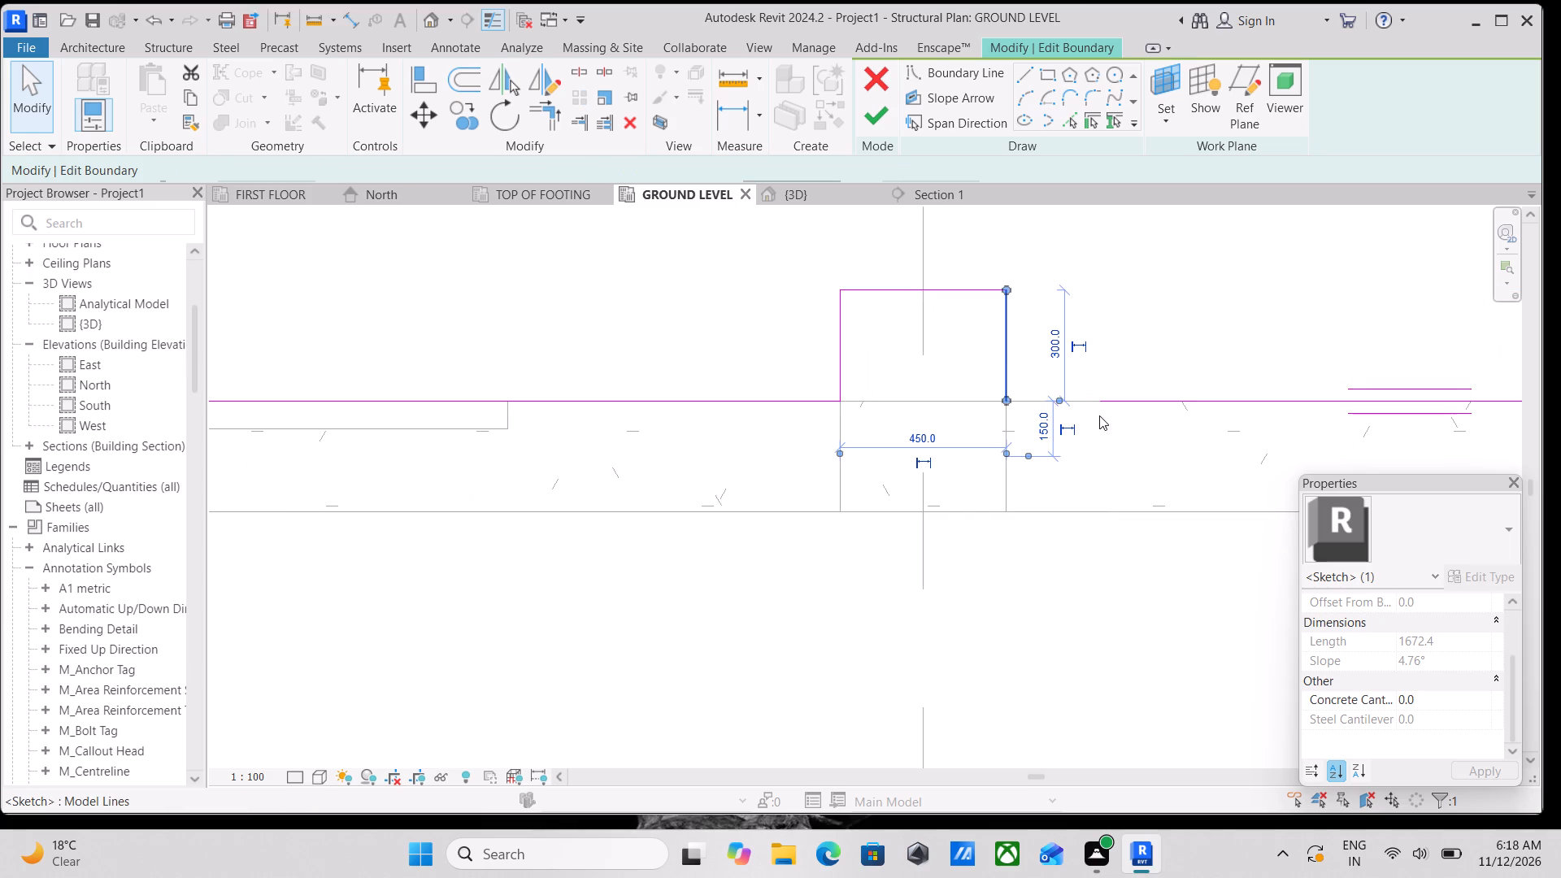
{"action": "left_click", "coordinate": [1110, 402]}
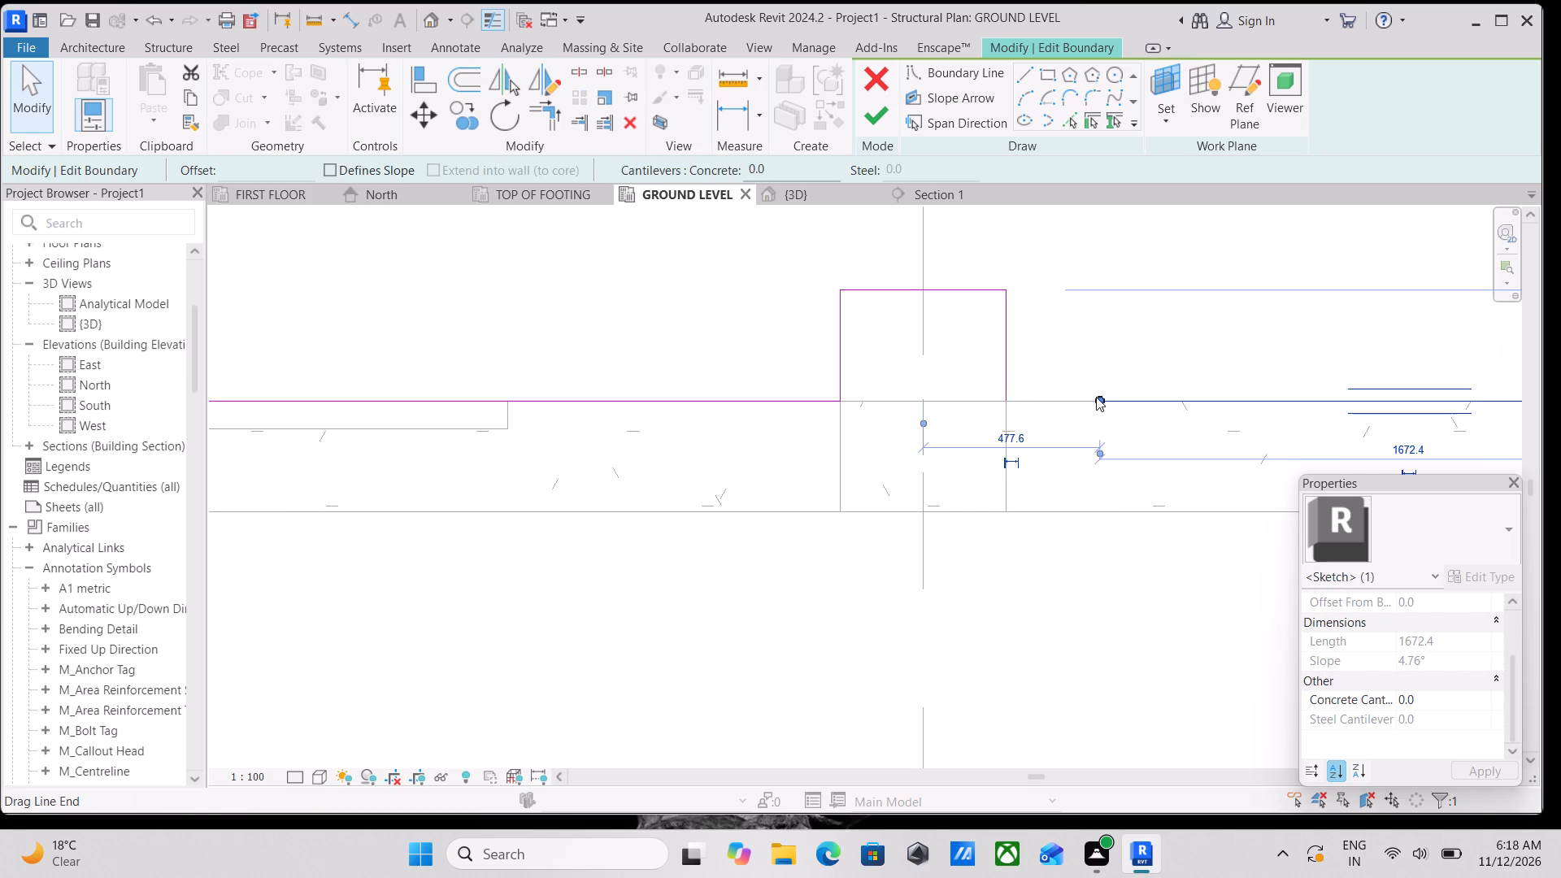
{"action": "left_click_drag", "start_coordinate": [1096, 397], "coordinate": [1007, 402]}
{"action": "scroll", "coordinate": [1007, 402], "scroll_direction": "down", "scroll_amount": 3}
{"action": "key", "text": "Escape"}
{"action": "scroll", "coordinate": [1017, 393], "scroll_direction": "down", "scroll_amount": 4}
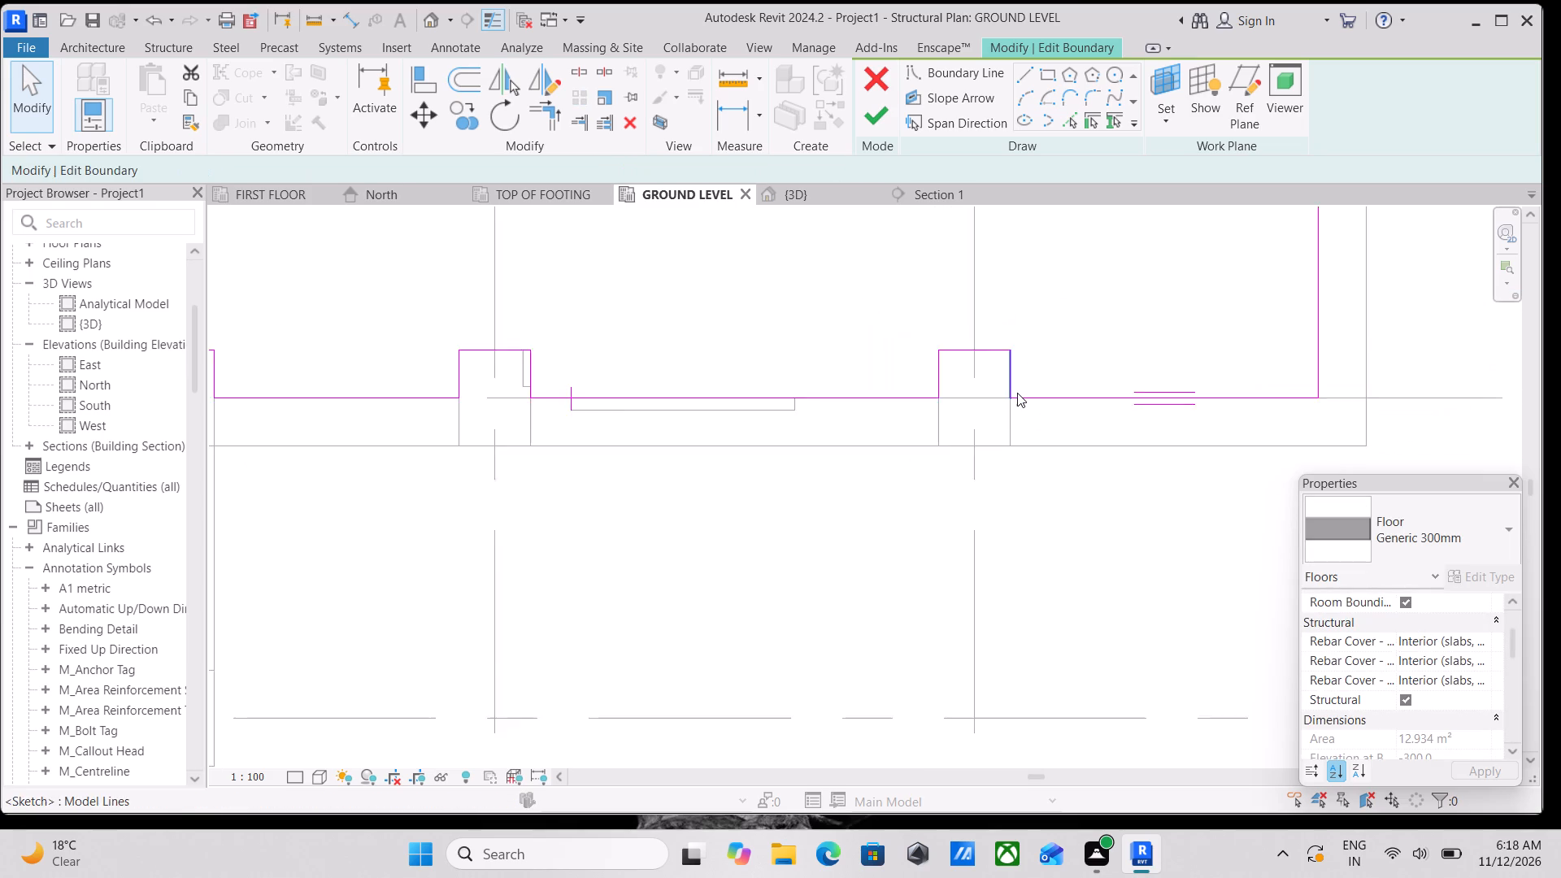
{"action": "key", "text": "Escape"}
Examine the redrawn floor boundary between grids D and E for gaps and leftover lines.
{"action": "scroll", "coordinate": [1017, 393], "scroll_direction": "down", "scroll_amount": 9}
{"action": "middle_click_drag", "start_coordinate": [936, 410], "coordinate": [947, 458]}
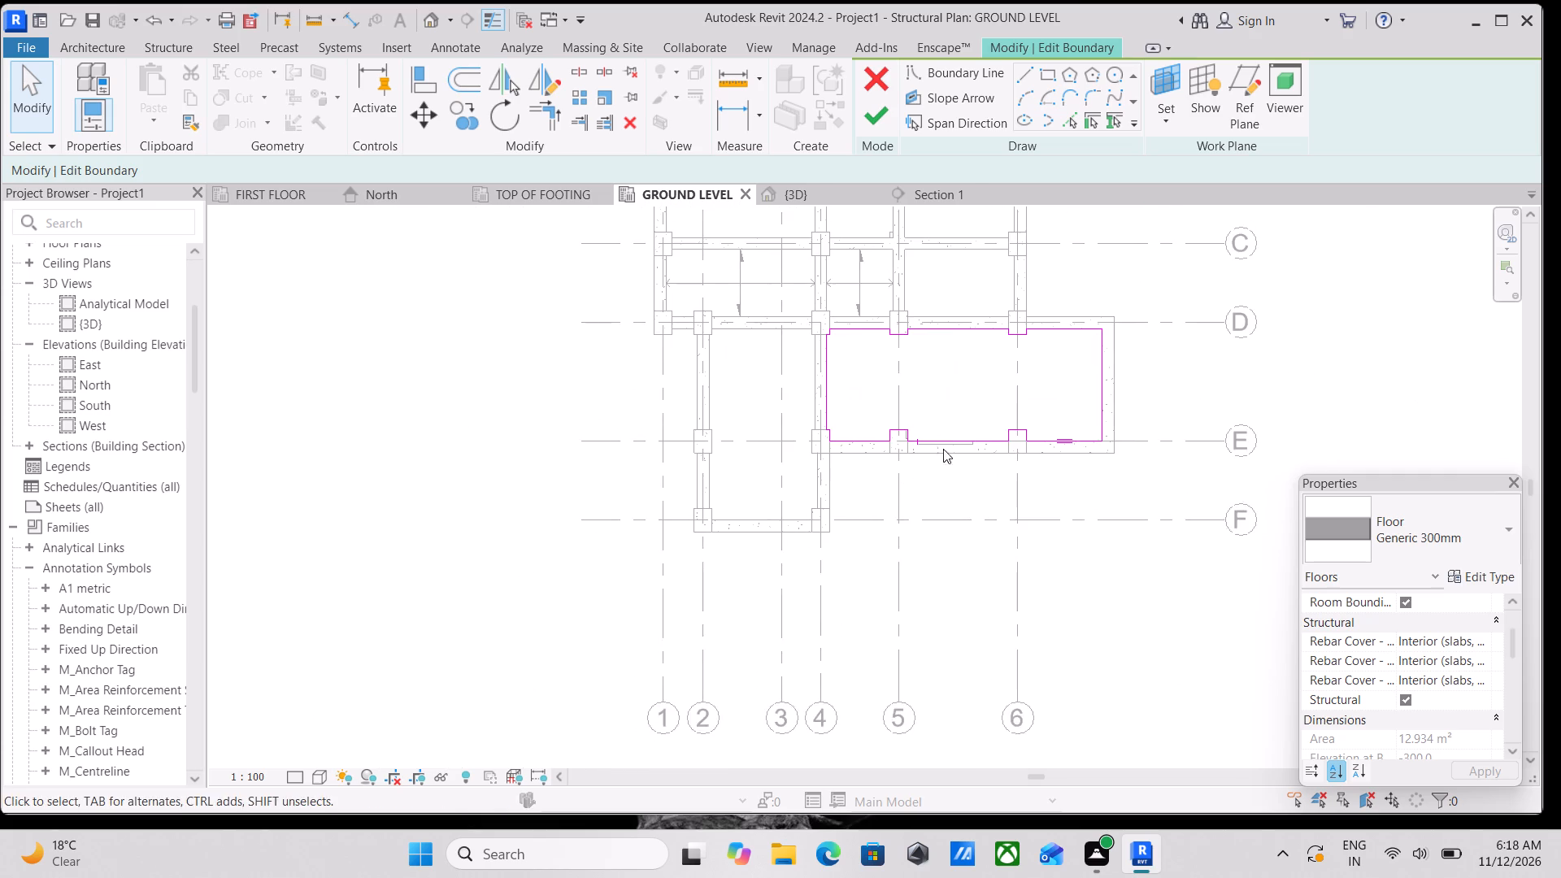
{"action": "scroll", "coordinate": [898, 443], "scroll_direction": "up", "scroll_amount": 8}
{"action": "scroll", "coordinate": [989, 447], "scroll_direction": "up", "scroll_amount": 2}
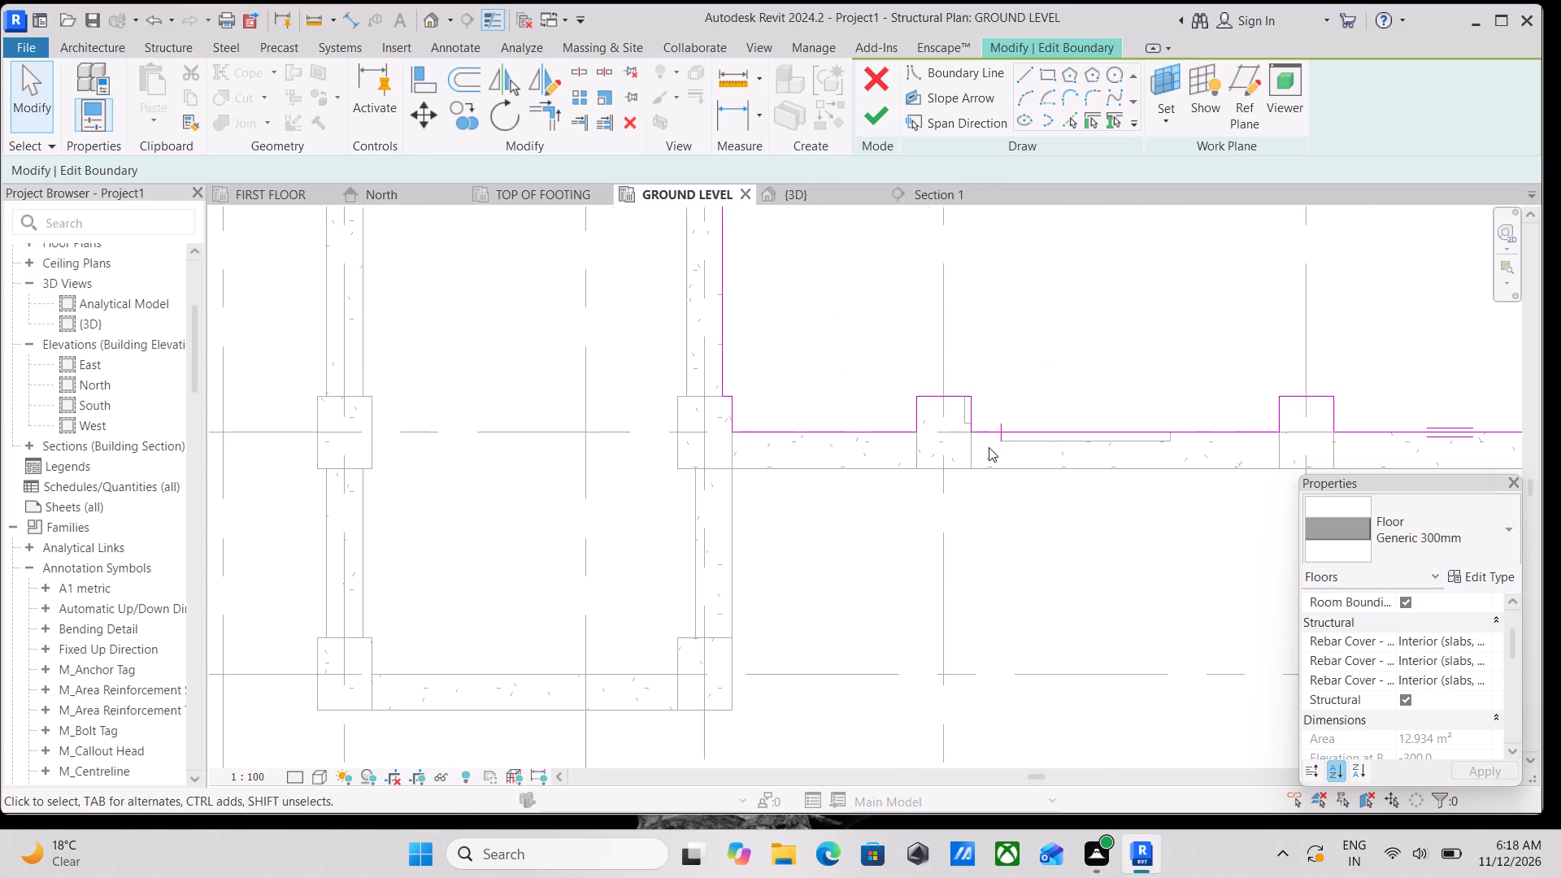
{"action": "scroll", "coordinate": [989, 447], "scroll_direction": "up", "scroll_amount": 4}
{"action": "scroll", "coordinate": [943, 396], "scroll_direction": "up", "scroll_amount": 4}
{"action": "scroll", "coordinate": [943, 396], "scroll_direction": "down", "scroll_amount": 5}
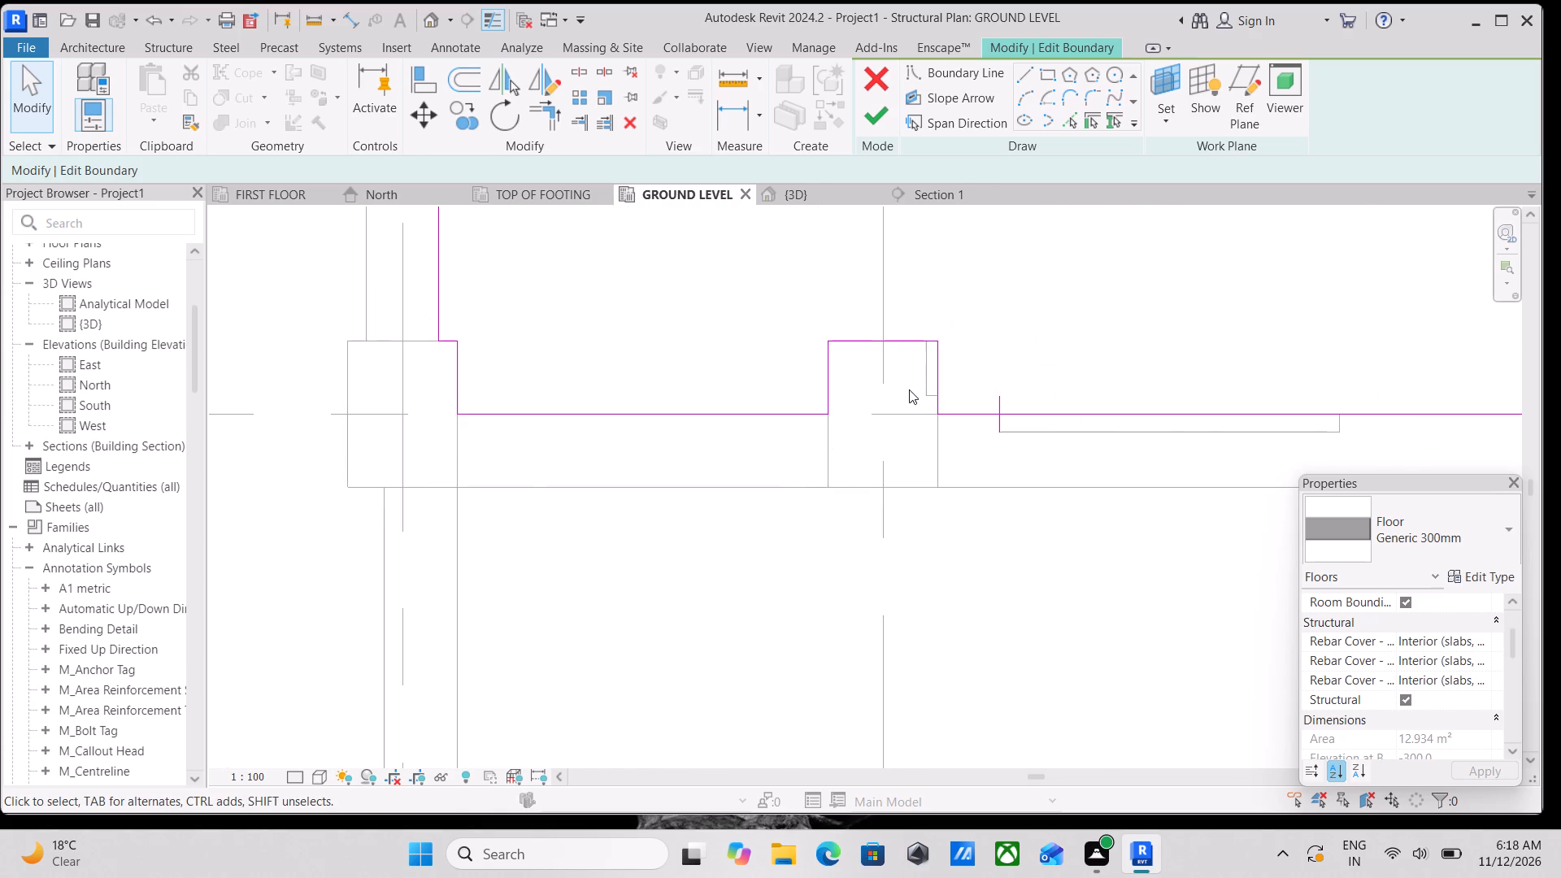
{"action": "scroll", "coordinate": [909, 389], "scroll_direction": "down", "scroll_amount": 3}
{"action": "scroll", "coordinate": [1020, 263], "scroll_direction": "down", "scroll_amount": 8}
{"action": "middle_click_drag", "start_coordinate": [1035, 291], "coordinate": [1031, 366]}
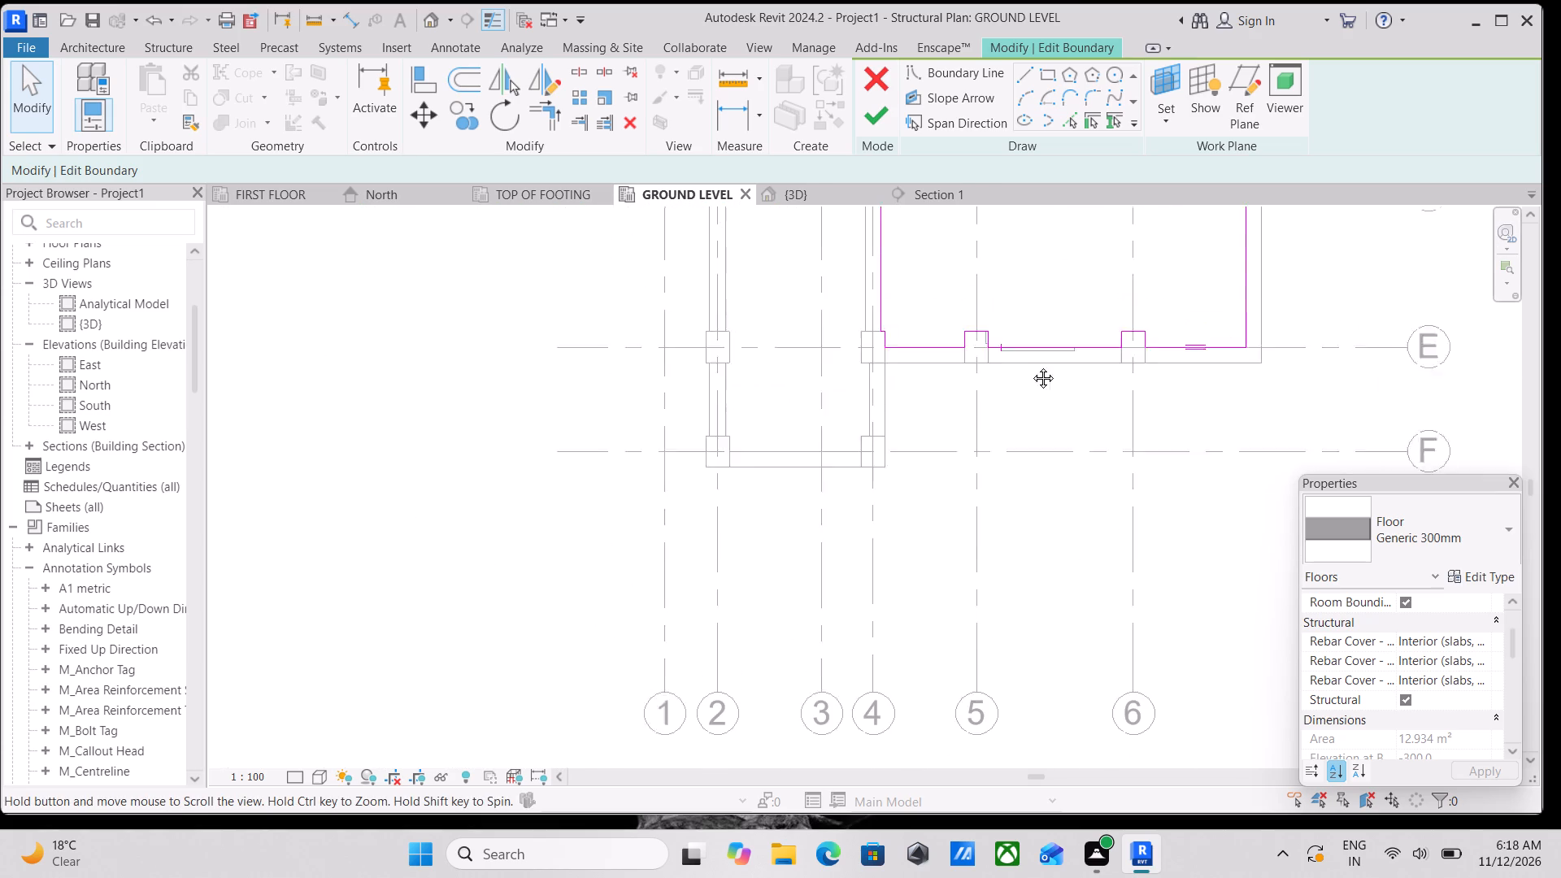
{"action": "middle_click_drag", "start_coordinate": [1031, 366], "coordinate": [966, 522]}
{"action": "scroll", "coordinate": [911, 502], "scroll_direction": "up", "scroll_amount": 3}
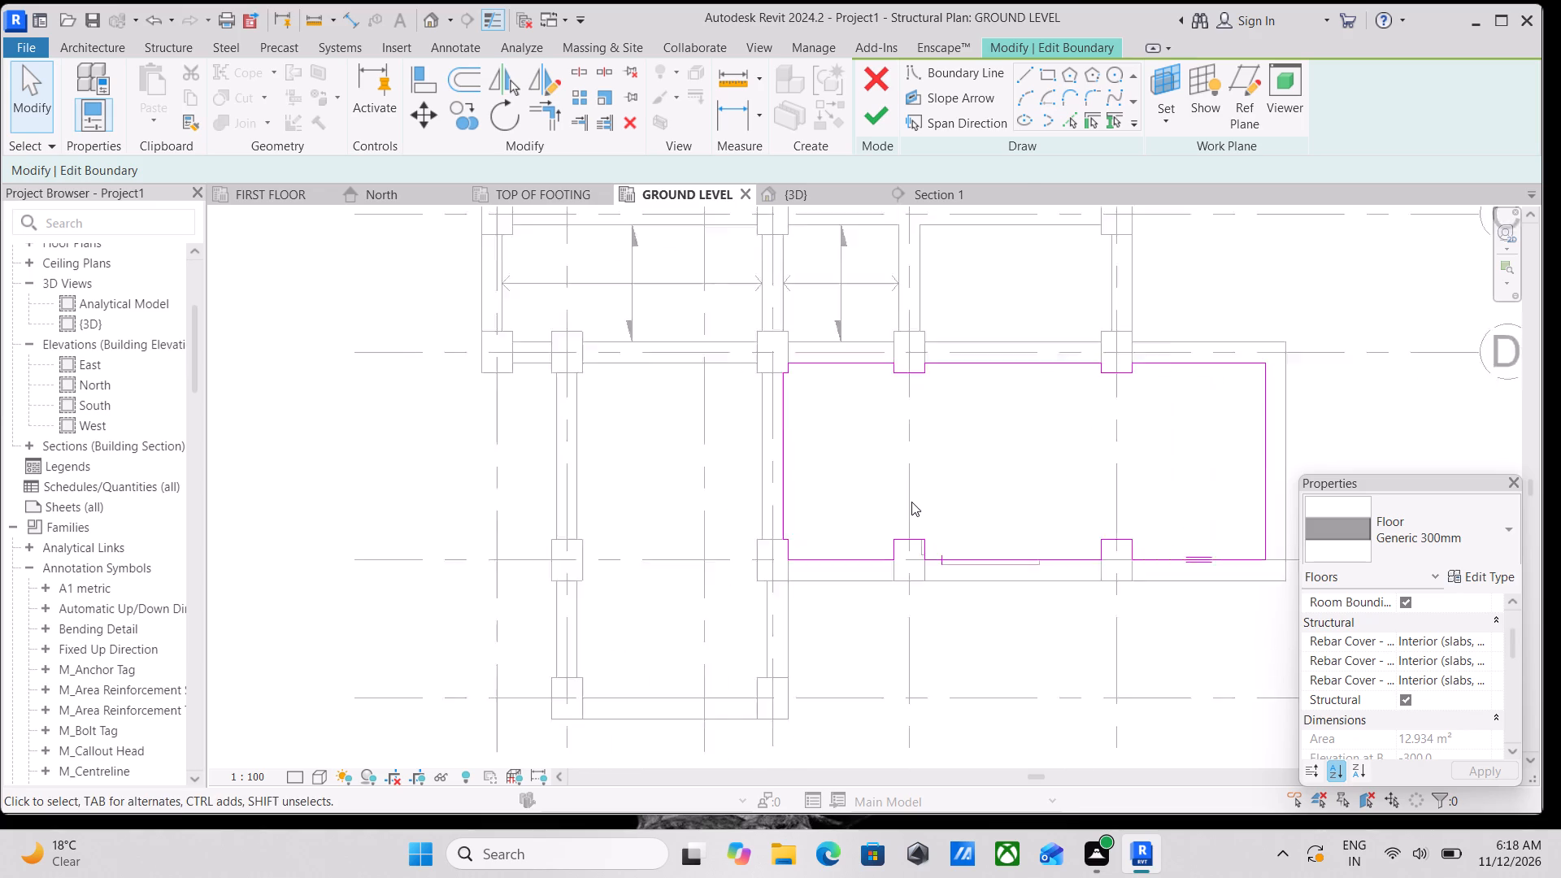
{"action": "scroll", "coordinate": [740, 387], "scroll_direction": "up", "scroll_amount": 3}
{"action": "middle_click", "coordinate": [859, 459]}
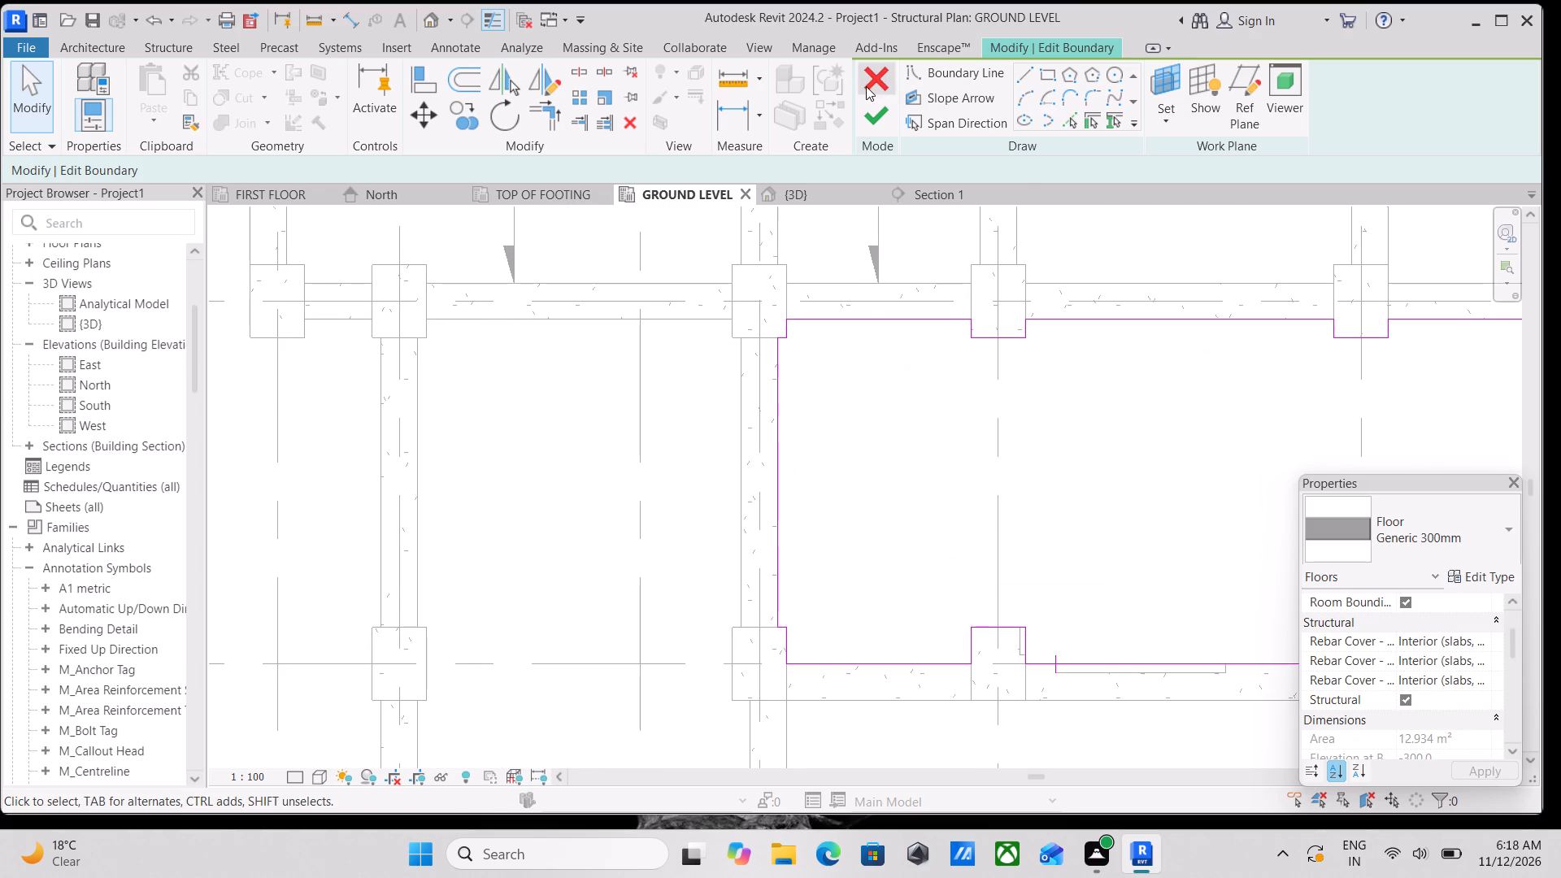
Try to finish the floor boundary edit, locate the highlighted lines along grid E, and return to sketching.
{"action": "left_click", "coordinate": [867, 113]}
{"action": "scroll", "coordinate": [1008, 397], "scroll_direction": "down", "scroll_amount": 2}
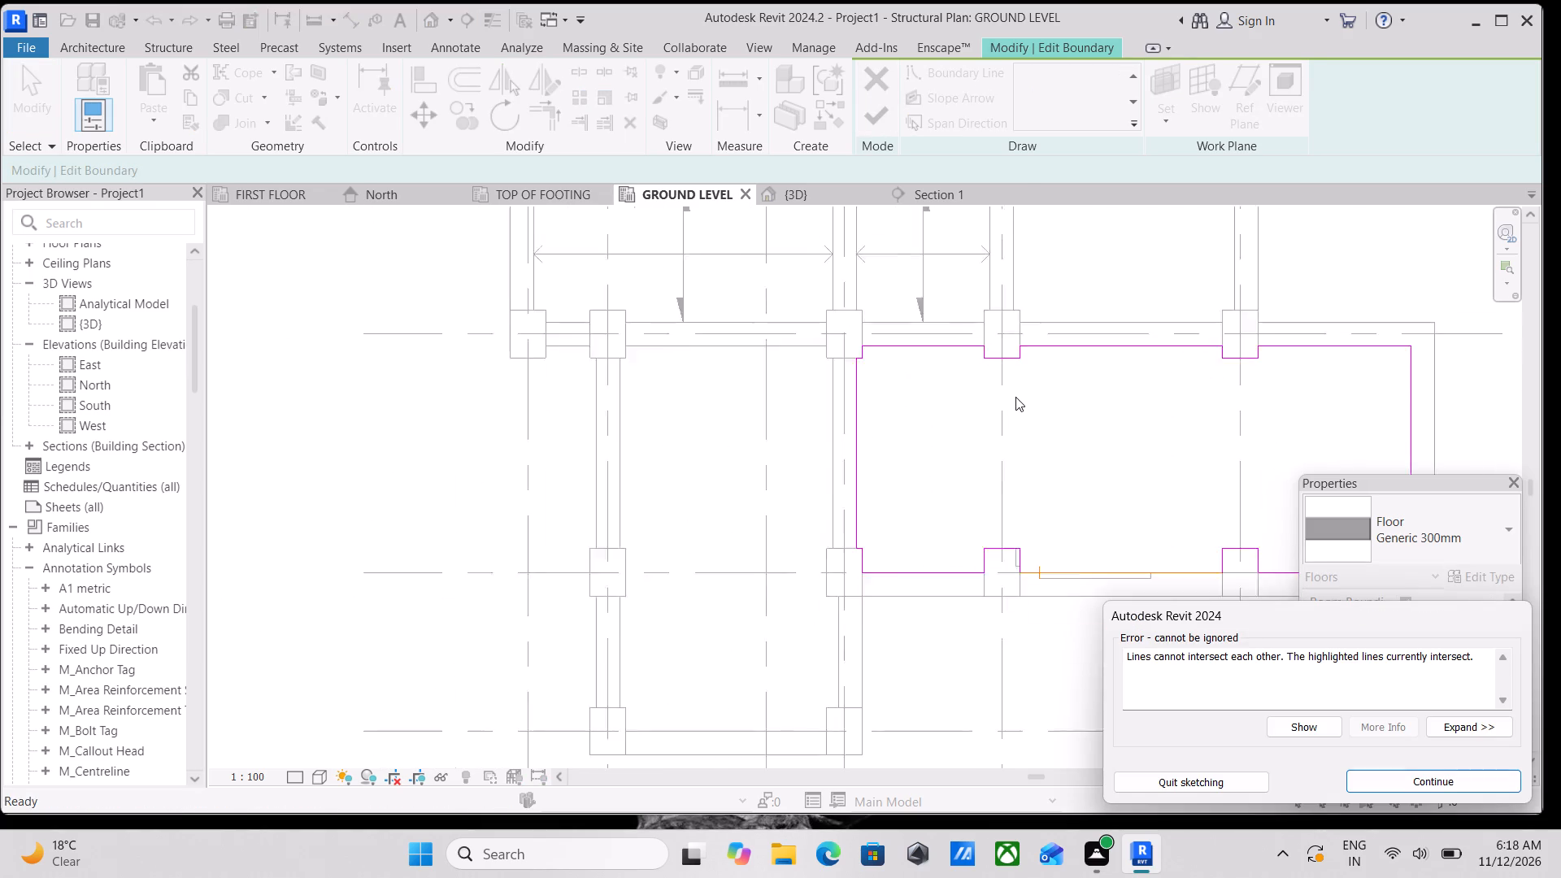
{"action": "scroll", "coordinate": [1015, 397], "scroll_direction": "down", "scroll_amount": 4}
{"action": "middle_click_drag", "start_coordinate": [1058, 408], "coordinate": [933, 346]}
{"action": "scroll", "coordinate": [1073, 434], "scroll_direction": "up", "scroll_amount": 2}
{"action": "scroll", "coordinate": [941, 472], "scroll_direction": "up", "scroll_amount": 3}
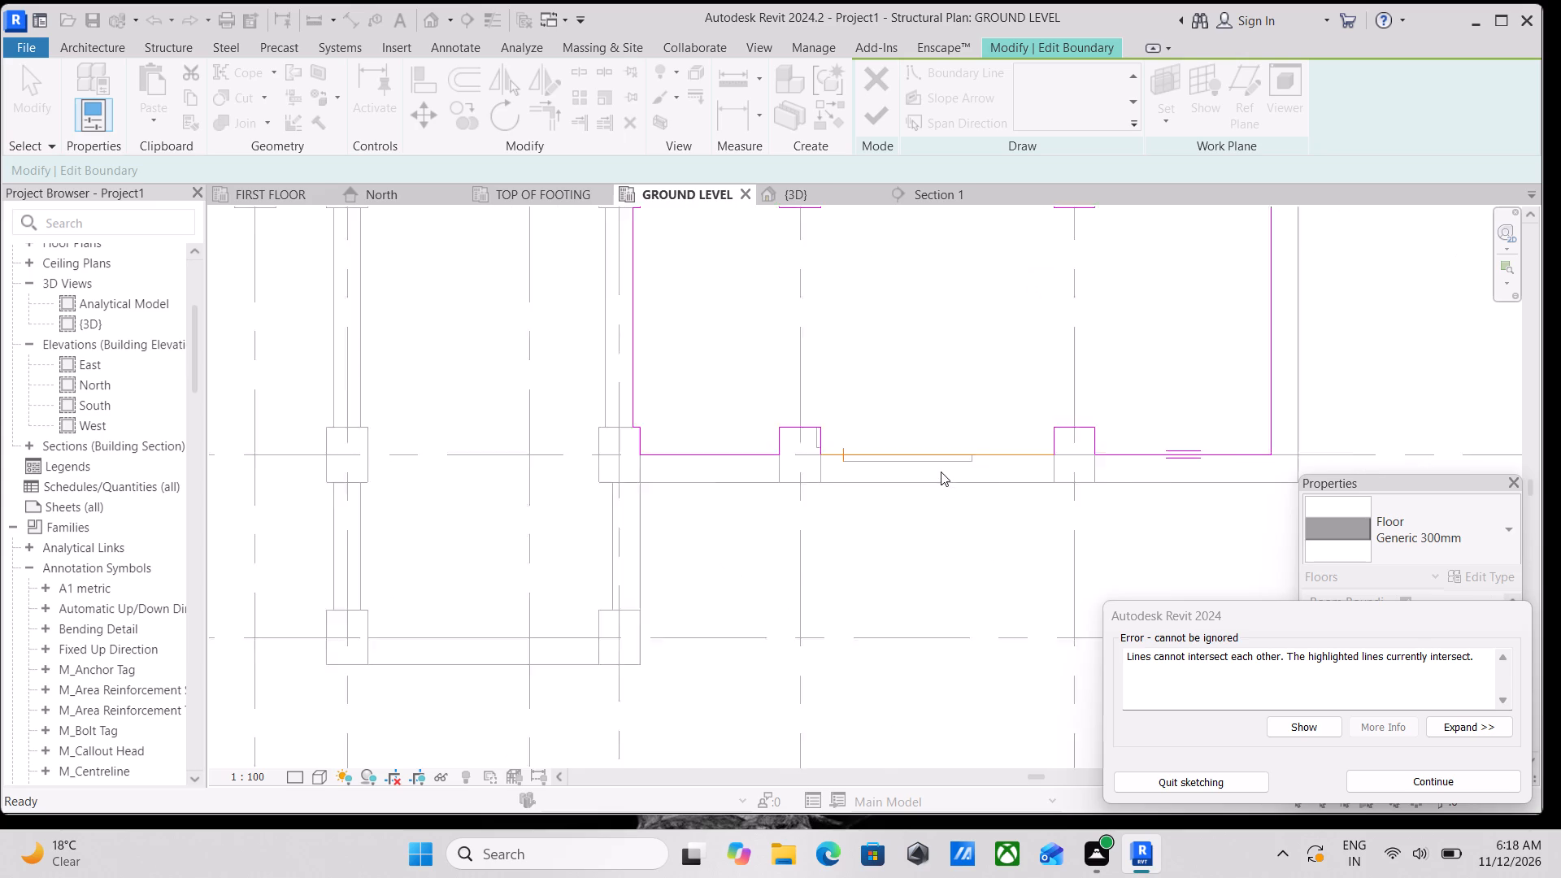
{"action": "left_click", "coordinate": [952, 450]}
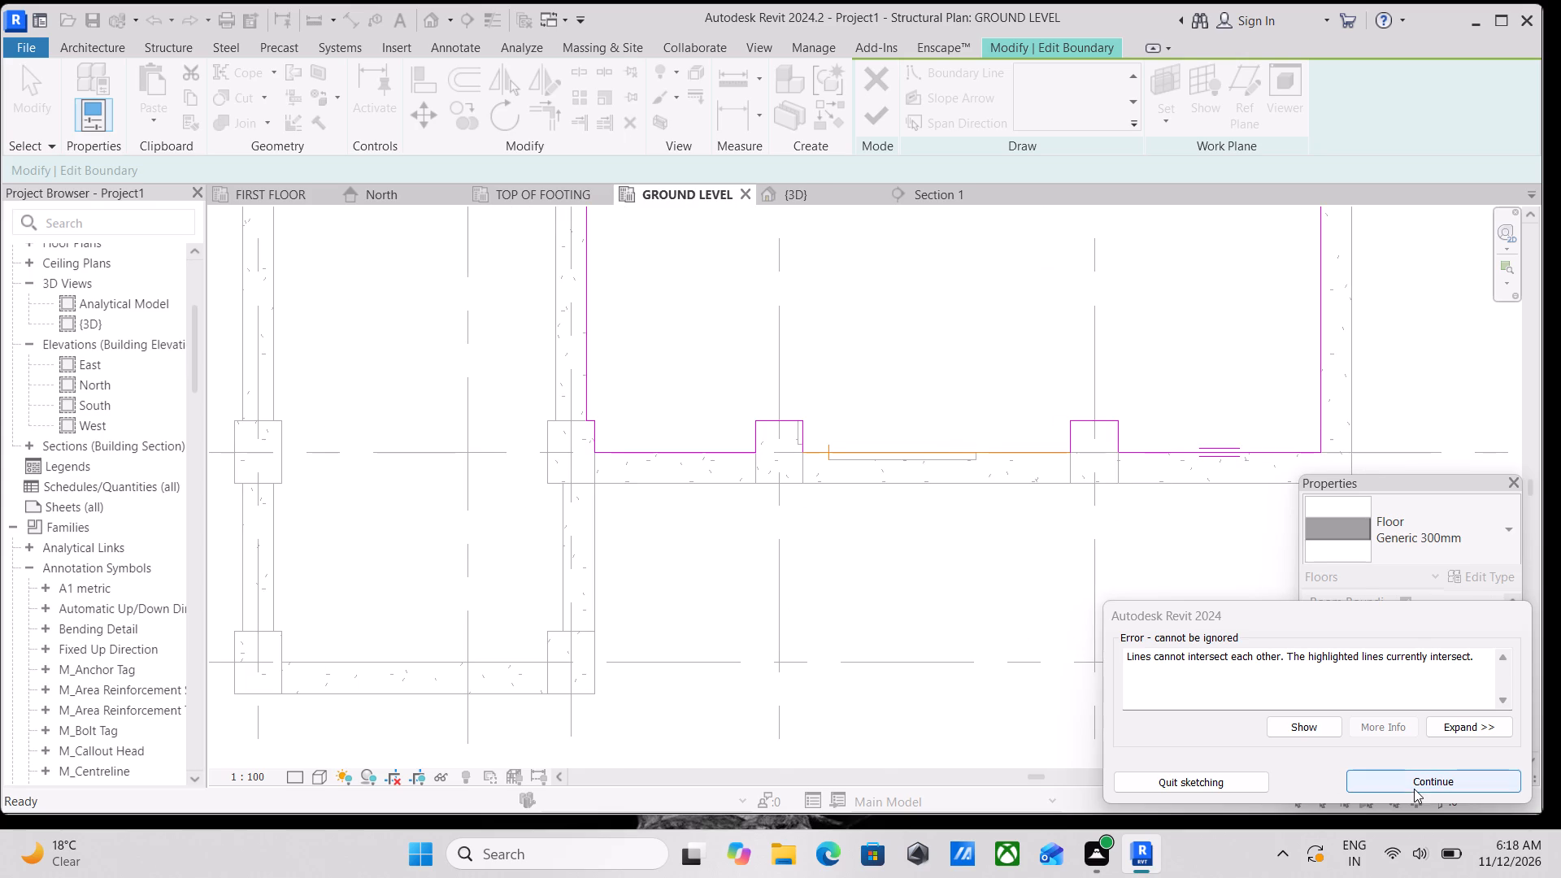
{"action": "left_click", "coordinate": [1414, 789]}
Delete the 2550 mm boundary line along grid E between the grid 5 and grid 6 columns.
{"action": "left_click", "coordinate": [1011, 454]}
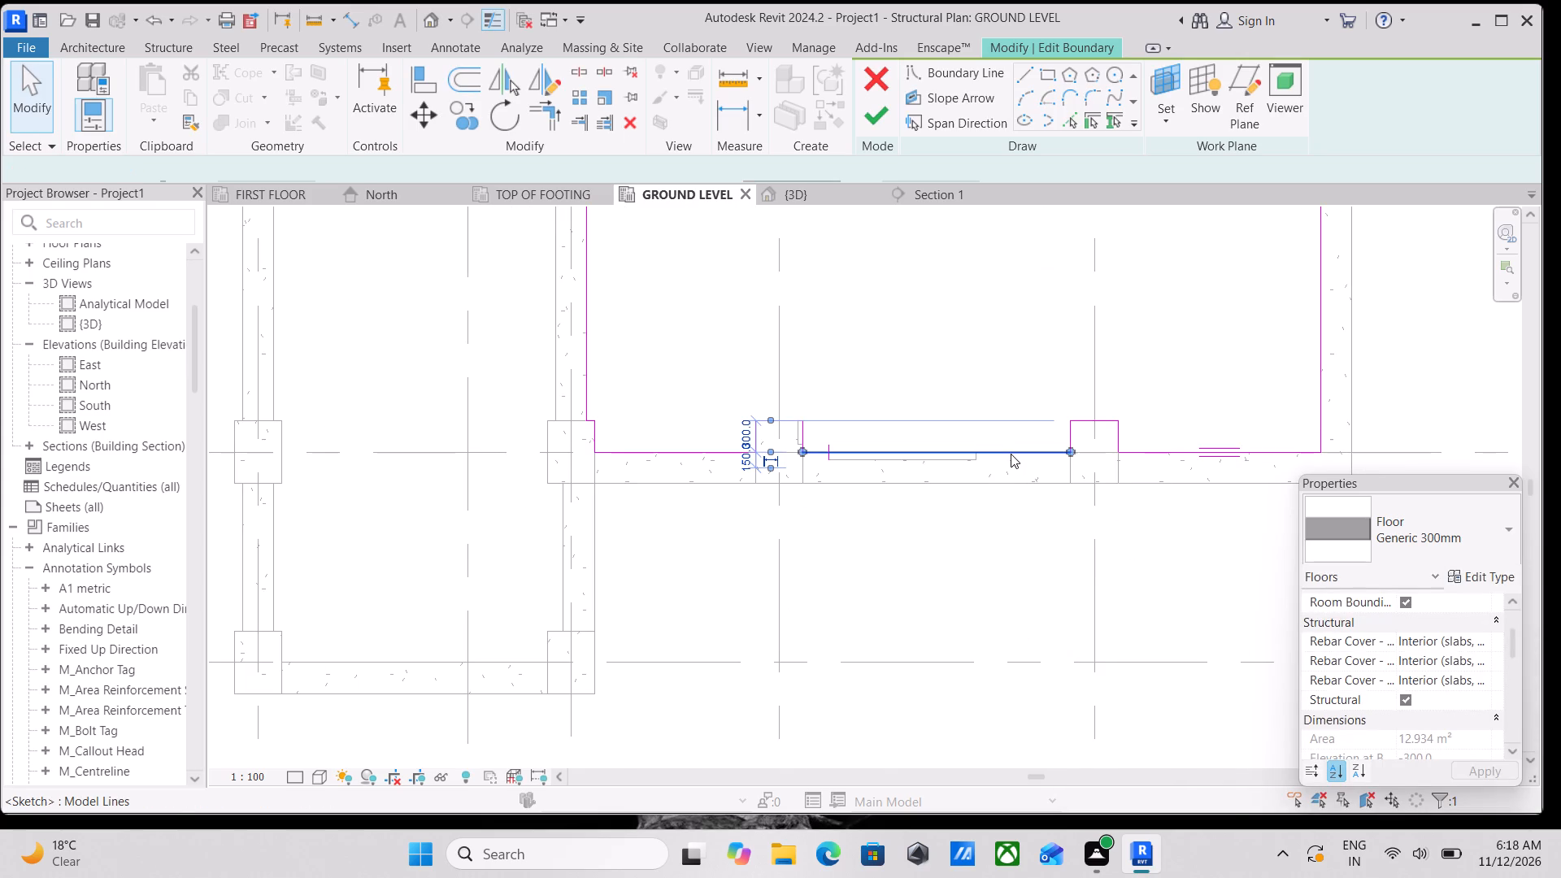
{"action": "right_click", "coordinate": [1011, 454]}
{"action": "left_click", "coordinate": [1100, 564]}
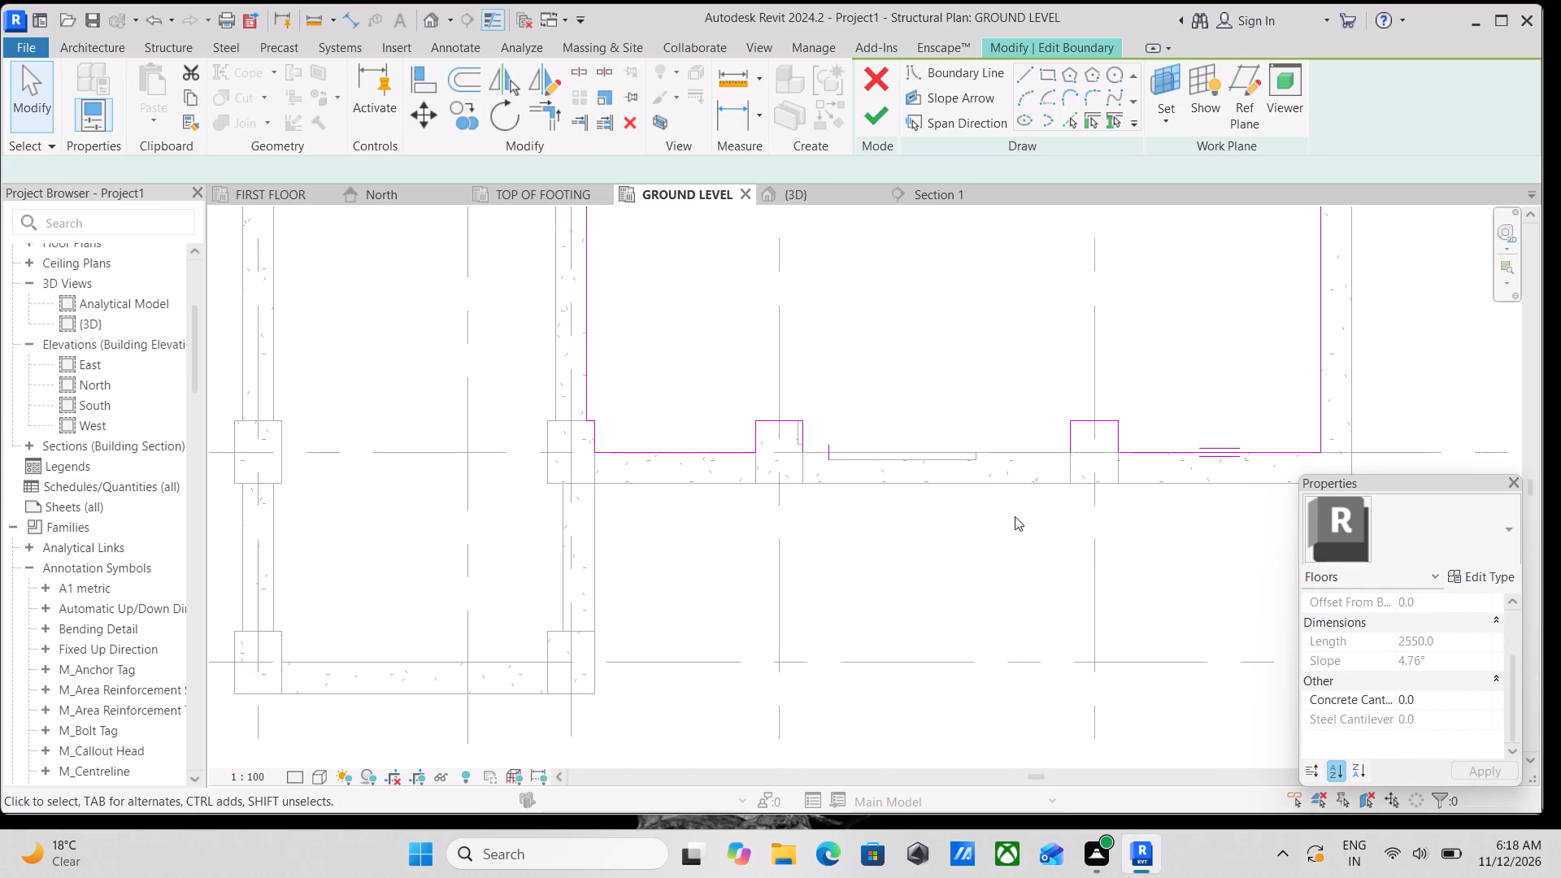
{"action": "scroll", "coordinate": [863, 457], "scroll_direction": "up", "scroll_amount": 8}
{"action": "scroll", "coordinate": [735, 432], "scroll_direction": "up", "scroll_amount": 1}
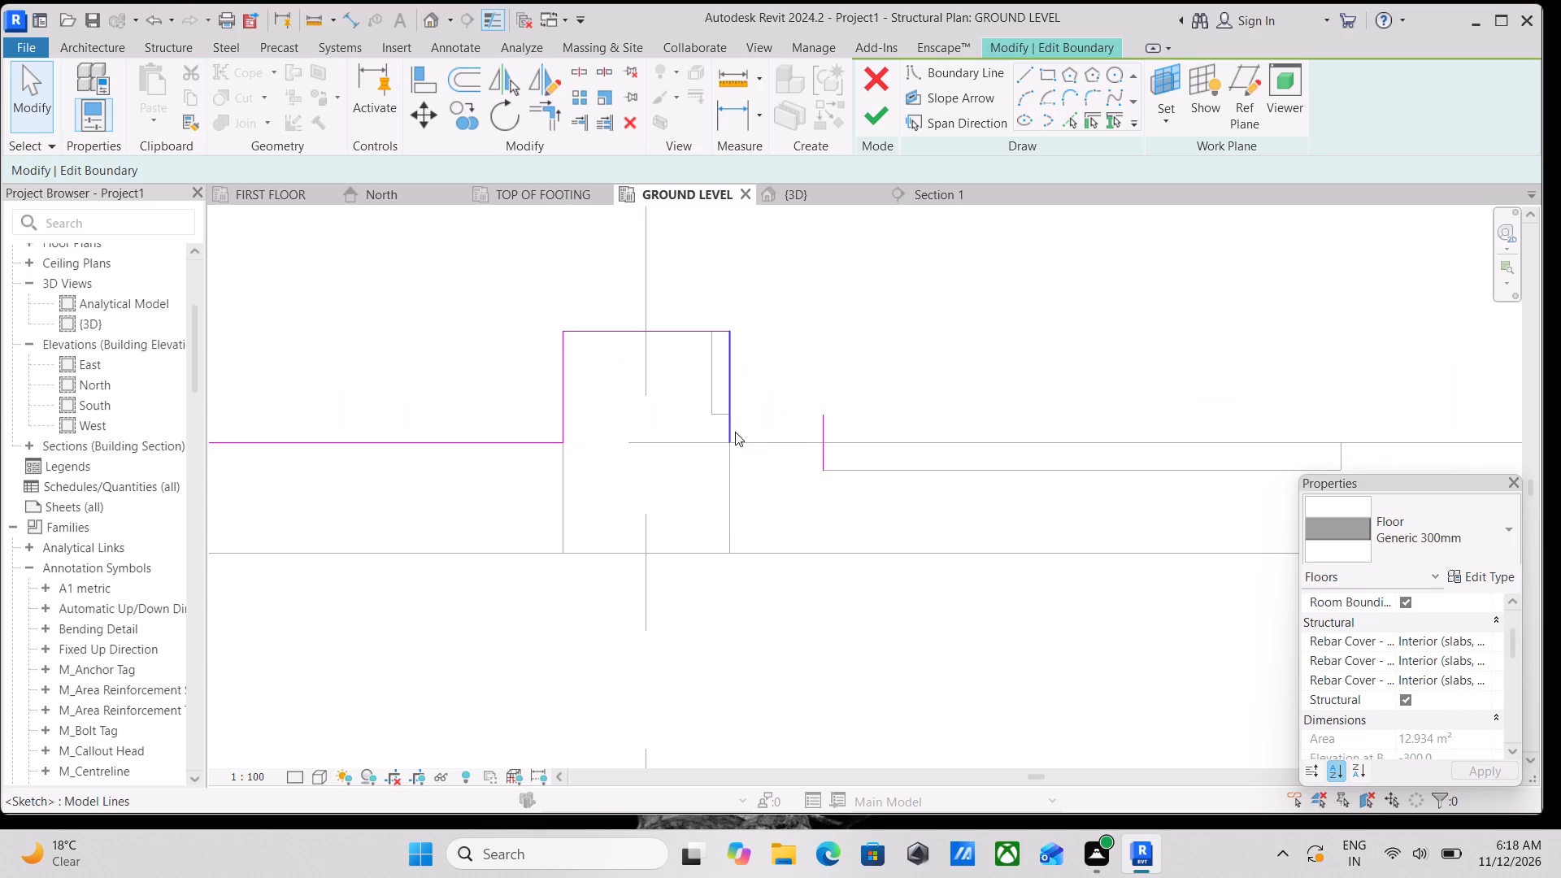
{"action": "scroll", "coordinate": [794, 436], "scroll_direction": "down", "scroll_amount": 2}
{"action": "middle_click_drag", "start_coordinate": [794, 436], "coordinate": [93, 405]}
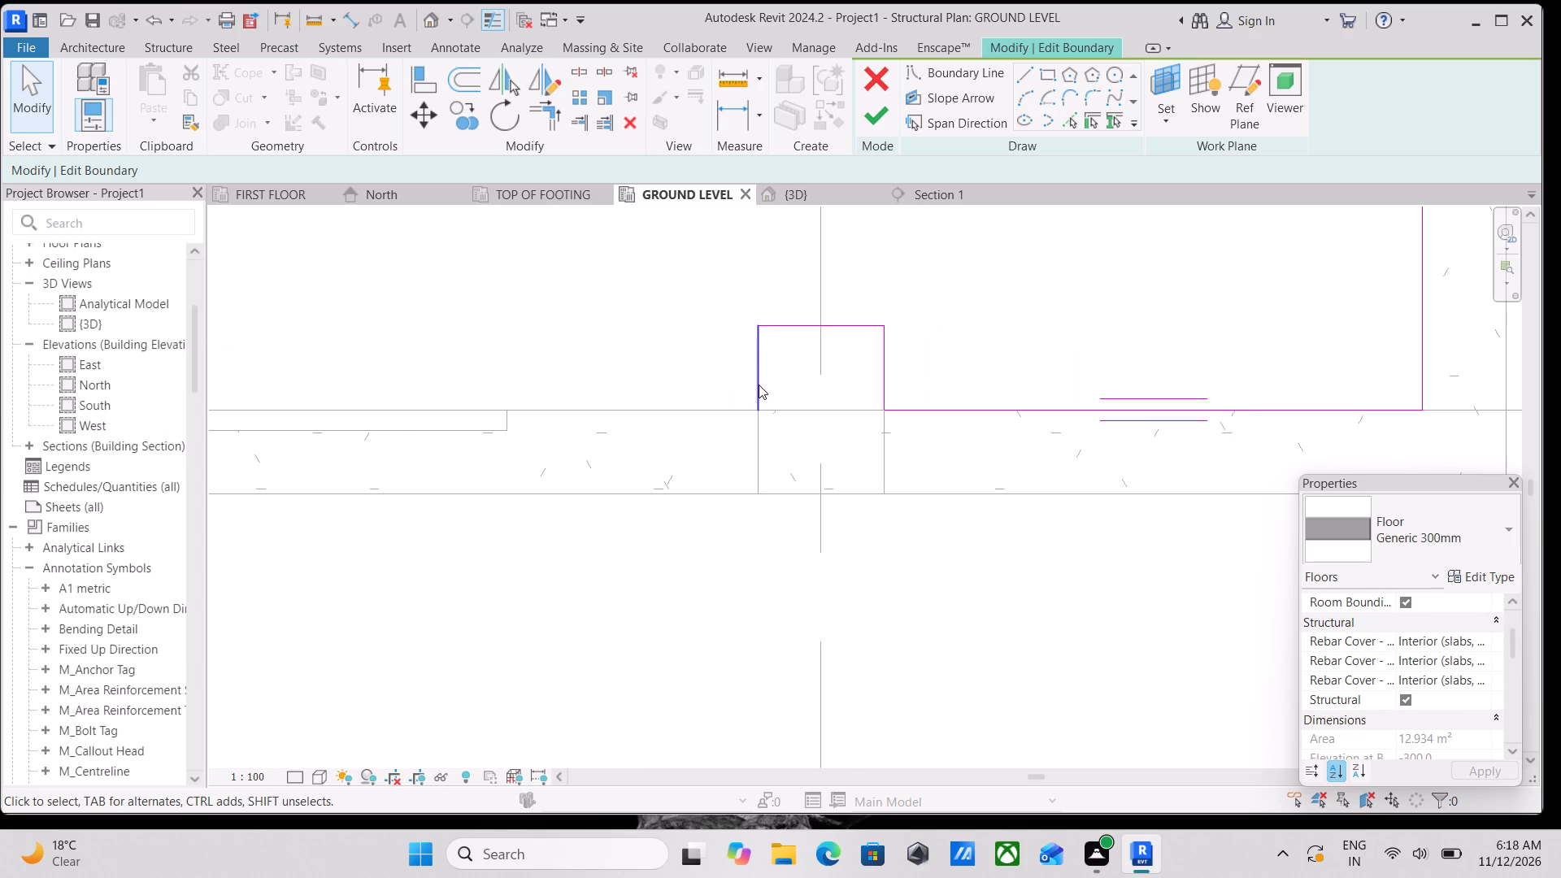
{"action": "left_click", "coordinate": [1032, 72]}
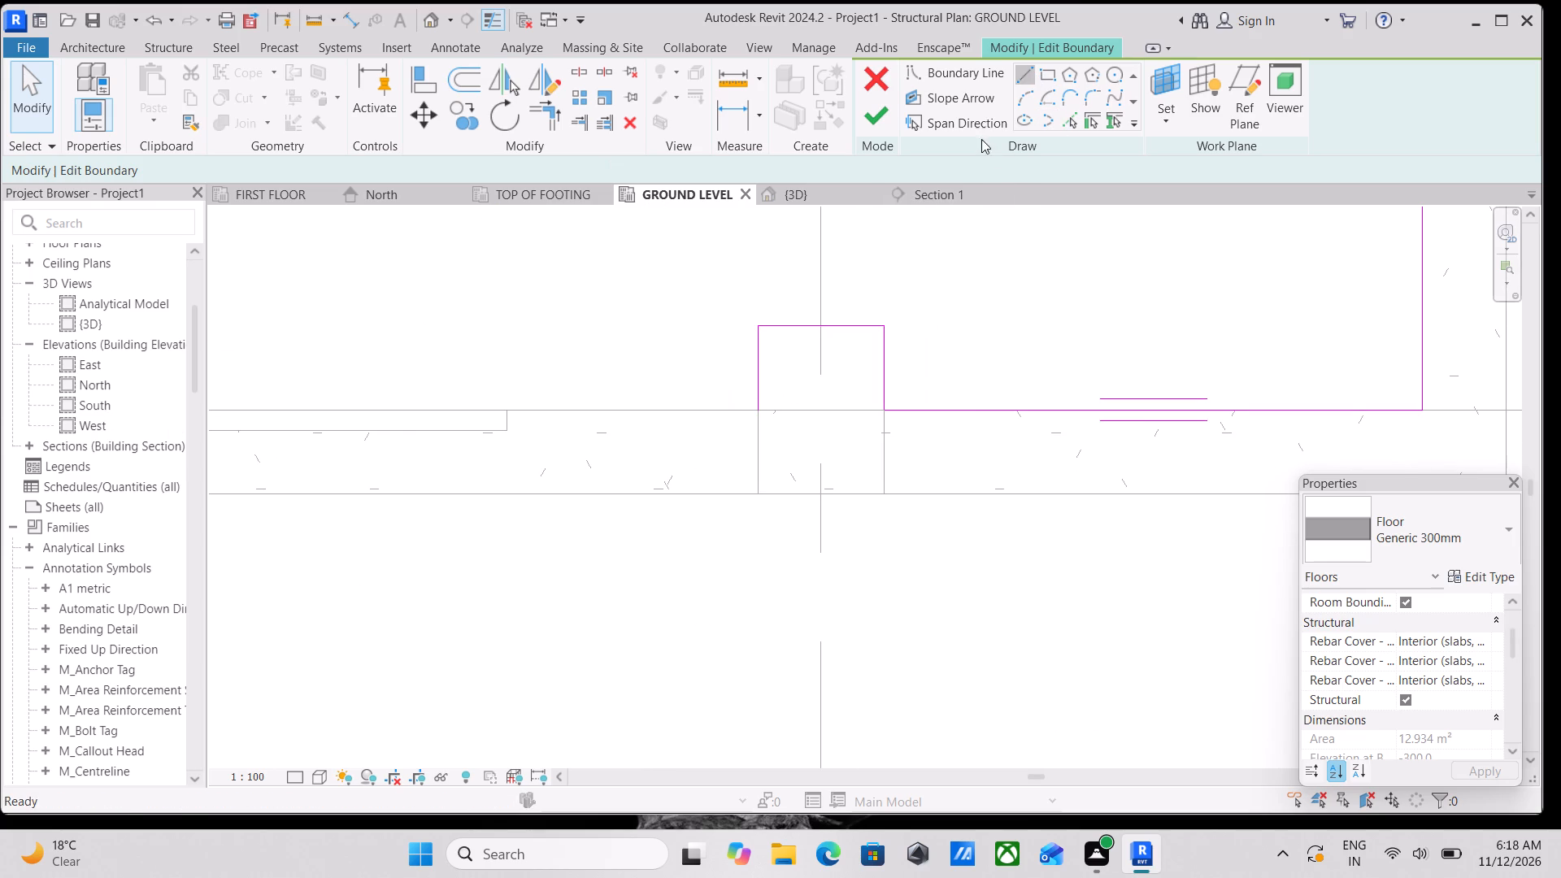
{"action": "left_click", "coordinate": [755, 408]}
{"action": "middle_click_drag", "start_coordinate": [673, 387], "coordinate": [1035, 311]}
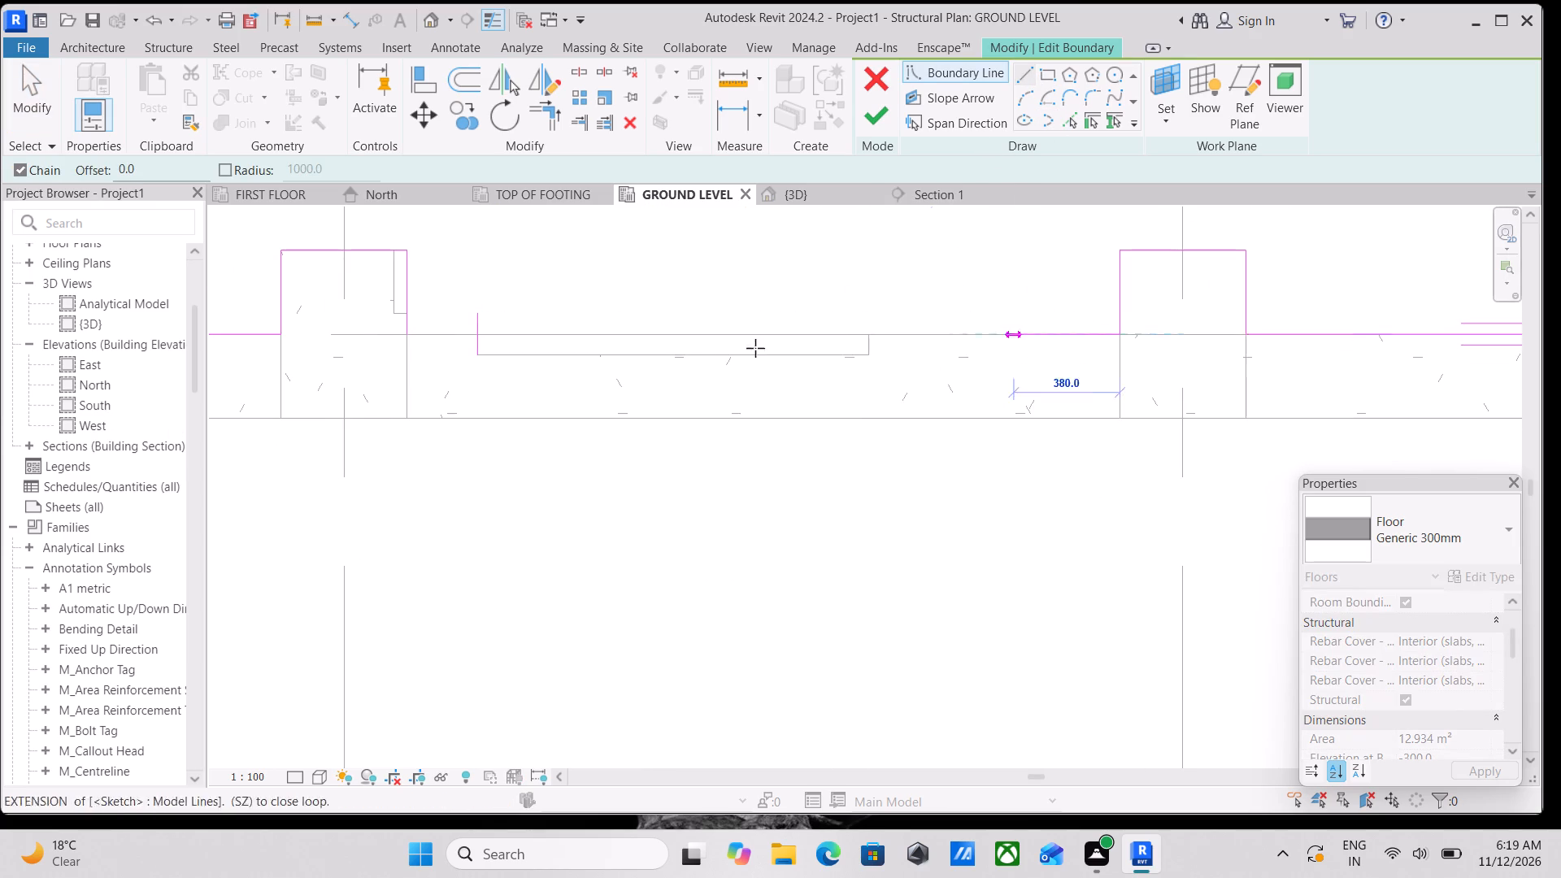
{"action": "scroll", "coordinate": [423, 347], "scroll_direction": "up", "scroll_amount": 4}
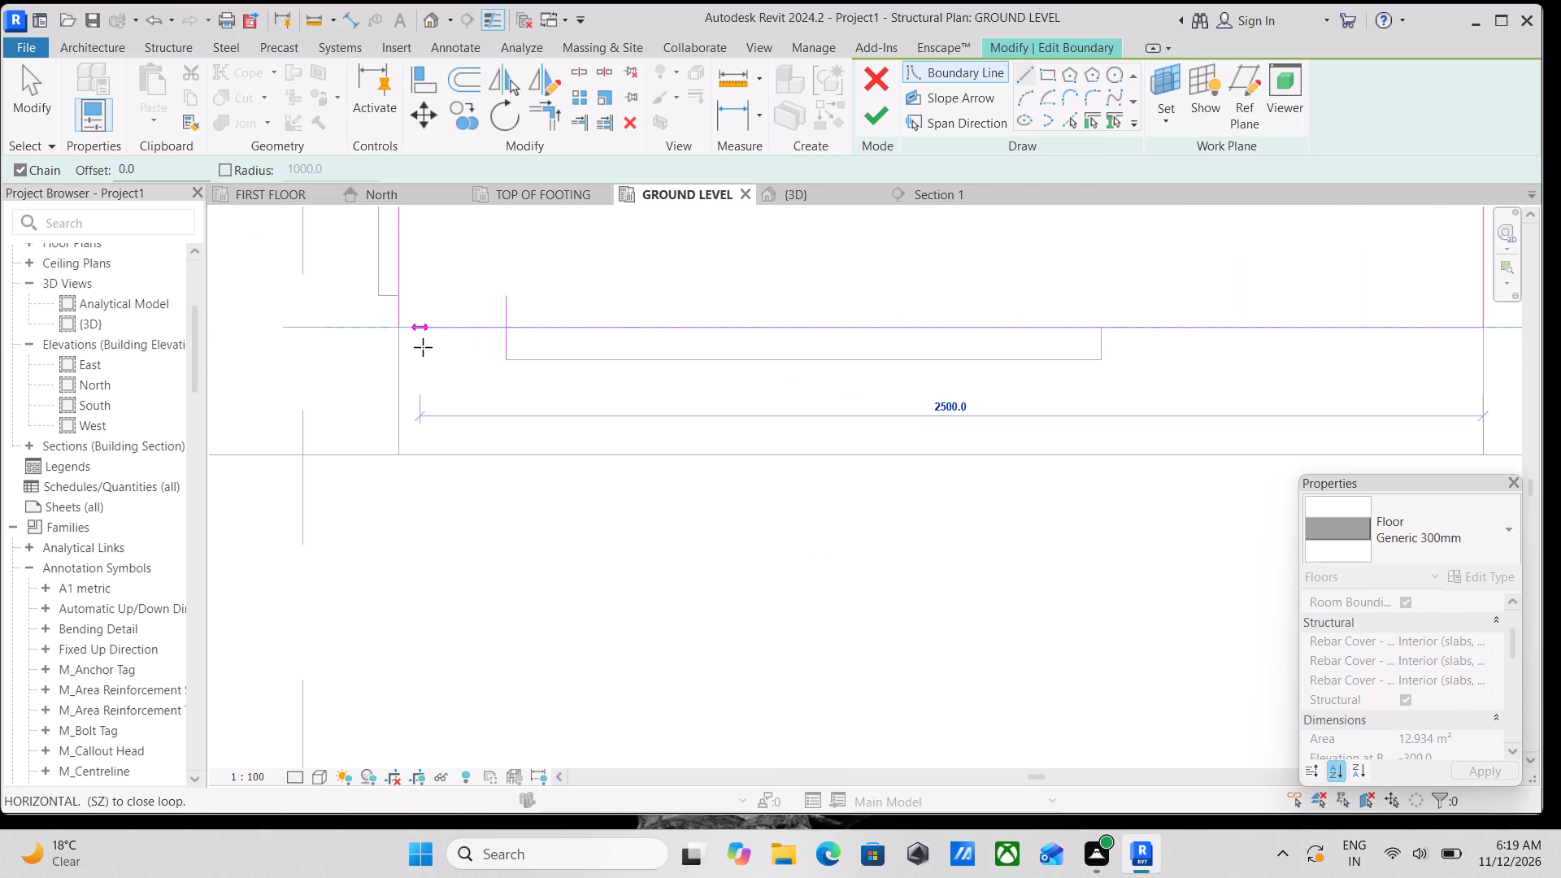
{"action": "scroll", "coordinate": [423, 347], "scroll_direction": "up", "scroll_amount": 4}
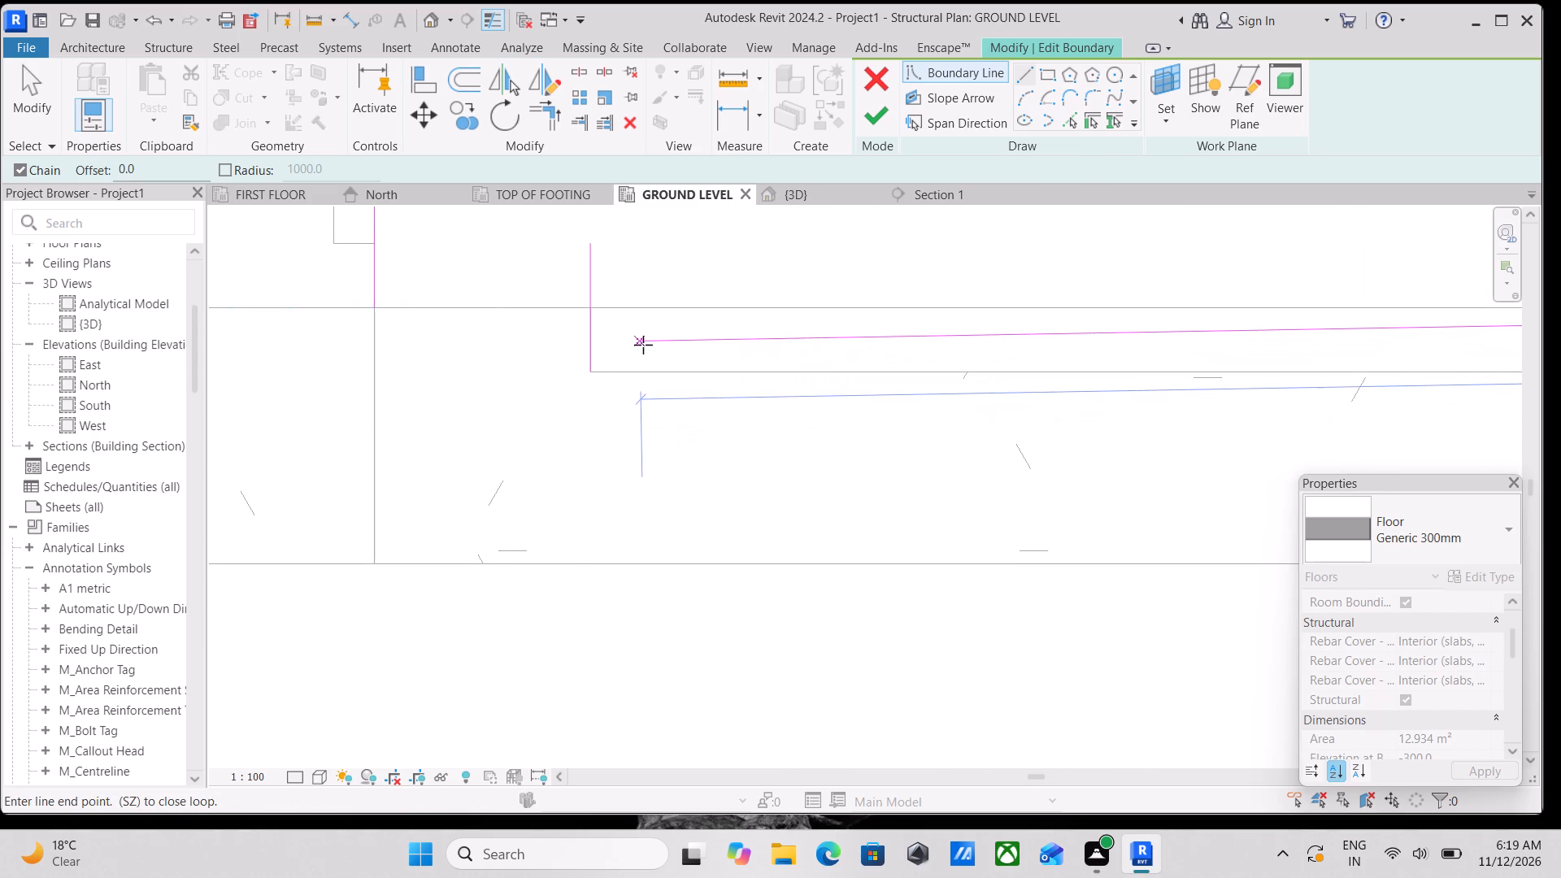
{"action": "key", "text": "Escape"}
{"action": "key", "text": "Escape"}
Delete the stray 150 mm boundary line crossing the grid E beam edge beside the grid 5 column.
{"action": "scroll", "coordinate": [655, 341], "scroll_direction": "down", "scroll_amount": 3}
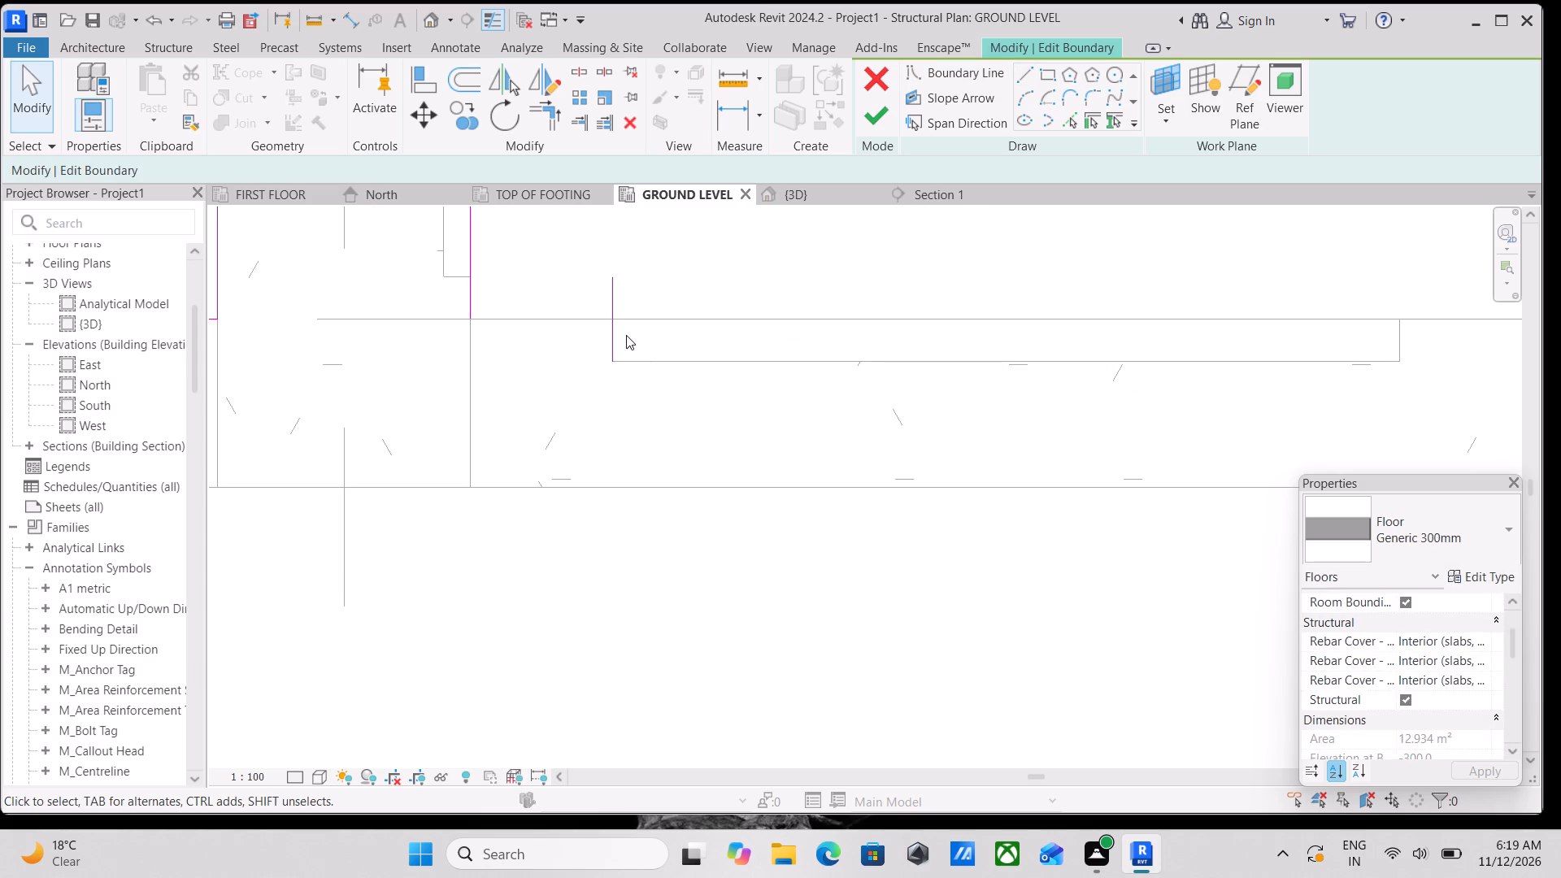
{"action": "left_click", "coordinate": [608, 333]}
{"action": "right_click", "coordinate": [607, 331]}
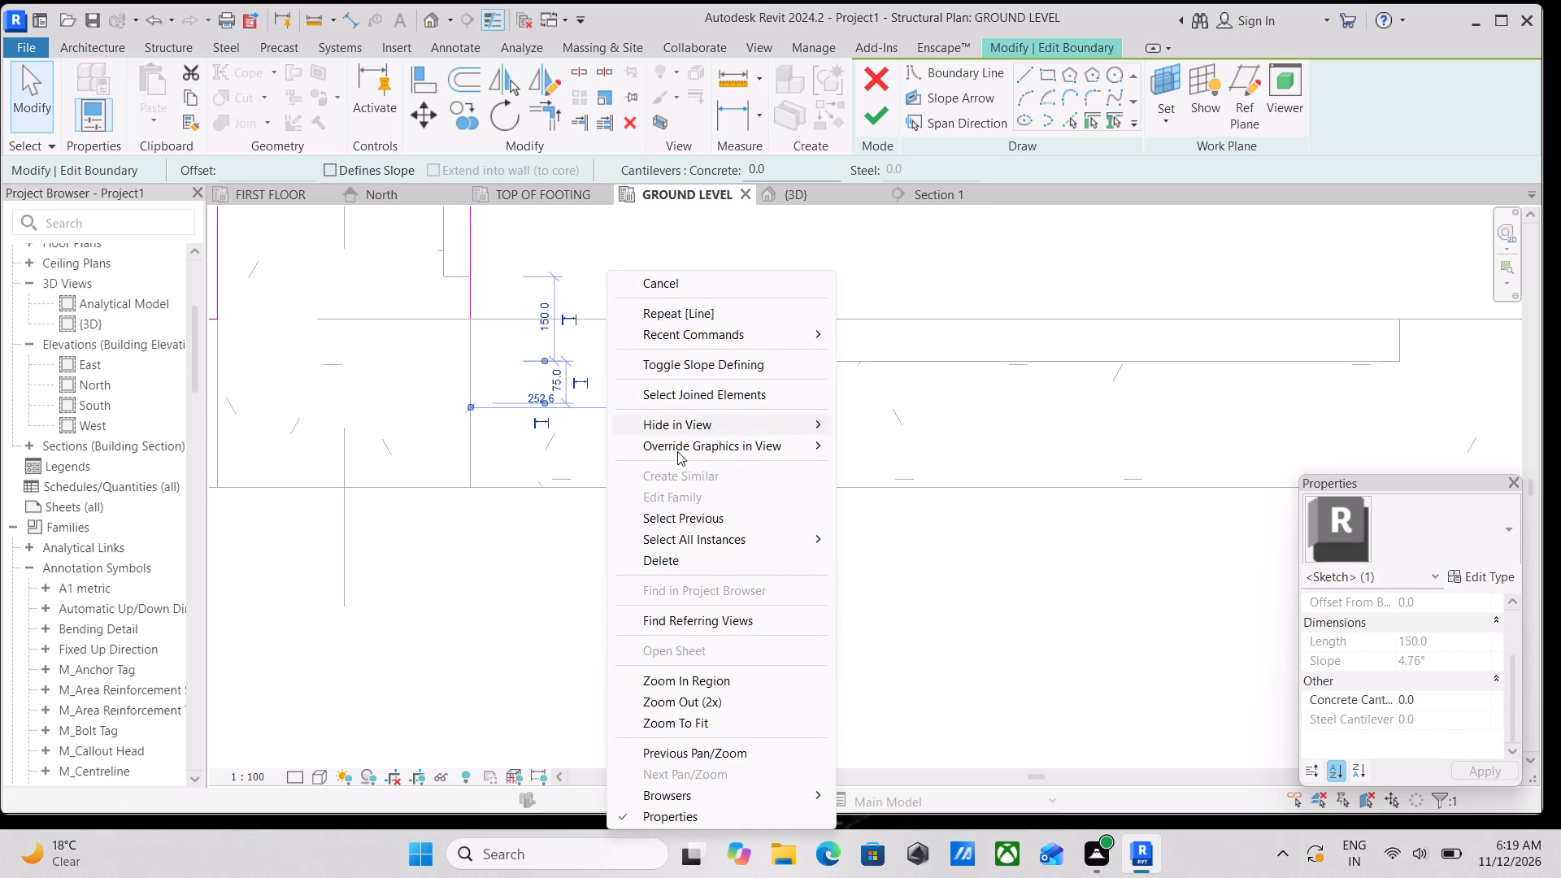
{"action": "left_click", "coordinate": [693, 549]}
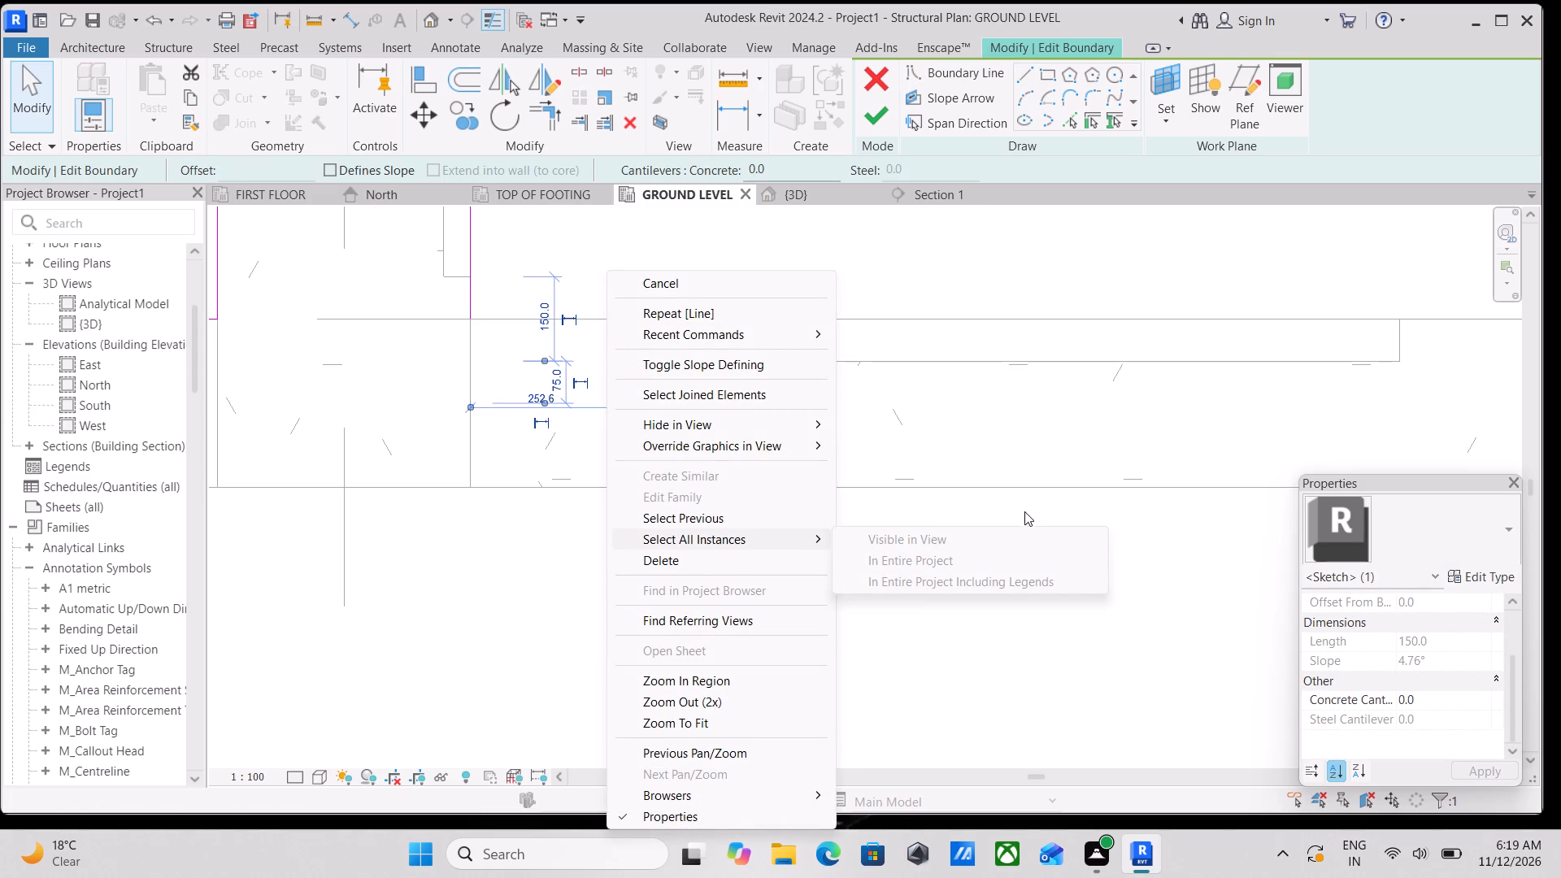
{"action": "left_click", "coordinate": [1034, 502]}
{"action": "right_click", "coordinate": [624, 340]}
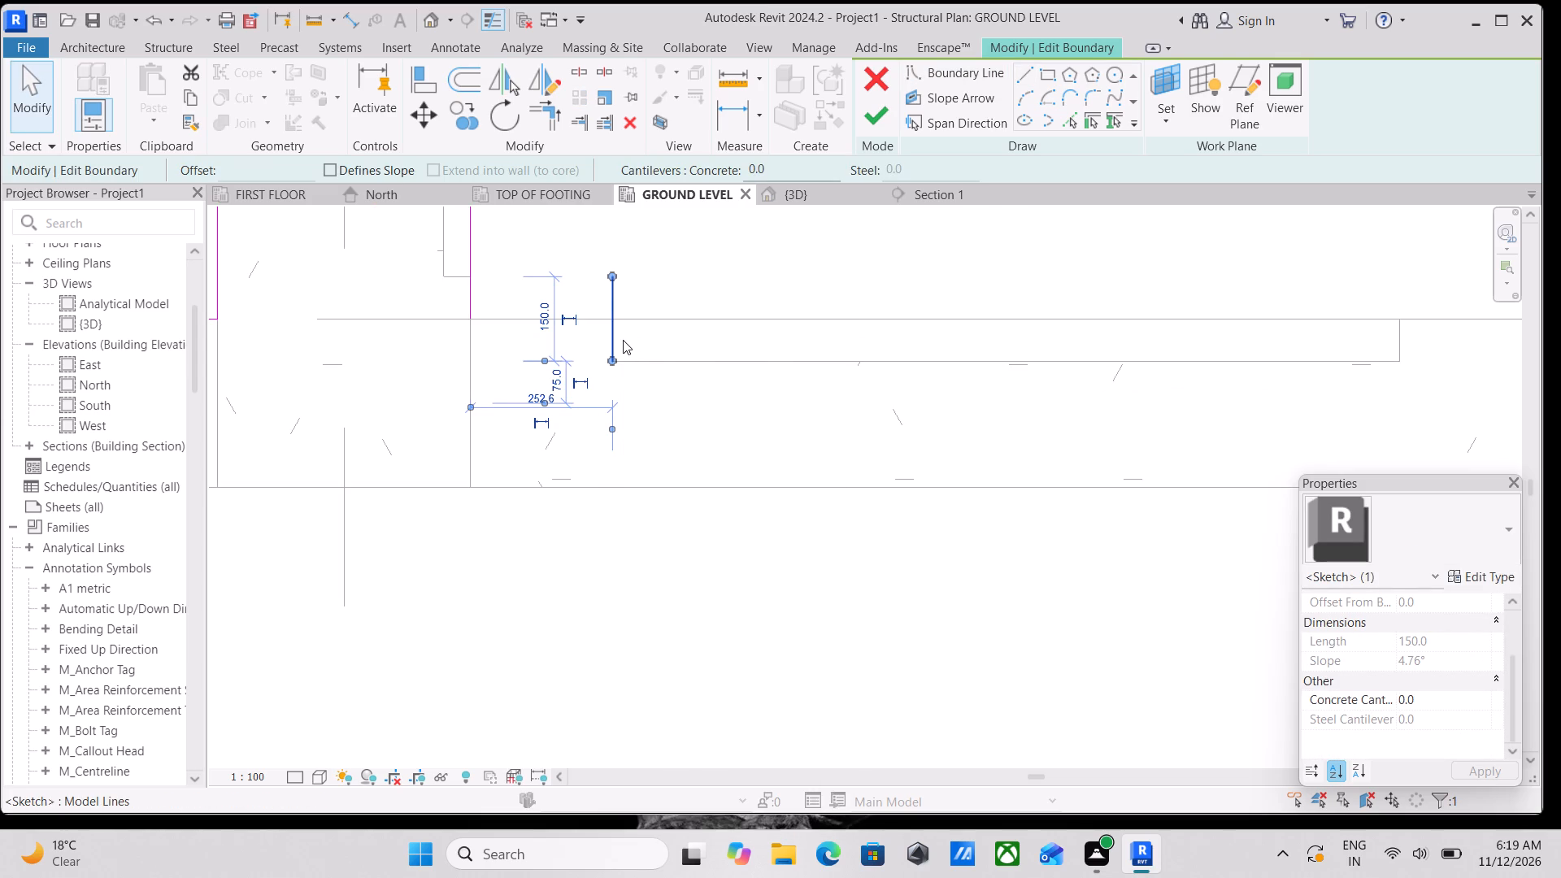
{"action": "left_click", "coordinate": [679, 567]}
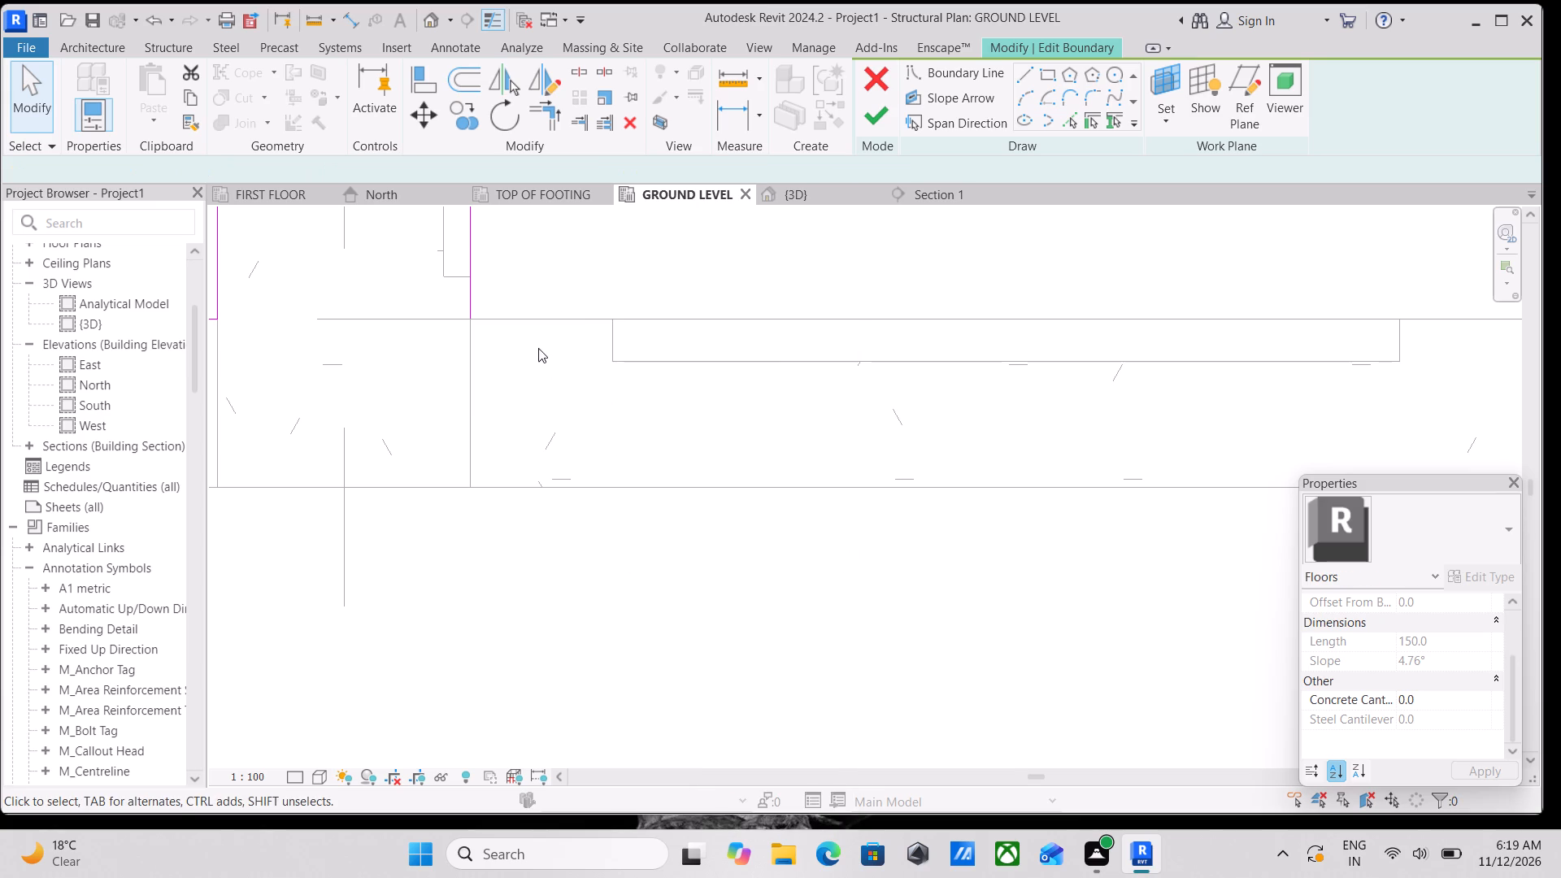
Draw a straight 2550 mm boundary line along grid E joining the lower ends of the grid 5 and grid 6 column wraps.
{"action": "scroll", "coordinate": [537, 347], "scroll_direction": "down", "scroll_amount": 4}
{"action": "middle_click_drag", "start_coordinate": [537, 347], "coordinate": [548, 382]}
{"action": "scroll", "coordinate": [509, 365], "scroll_direction": "up", "scroll_amount": 4}
{"action": "middle_click_drag", "start_coordinate": [519, 333], "coordinate": [550, 472]}
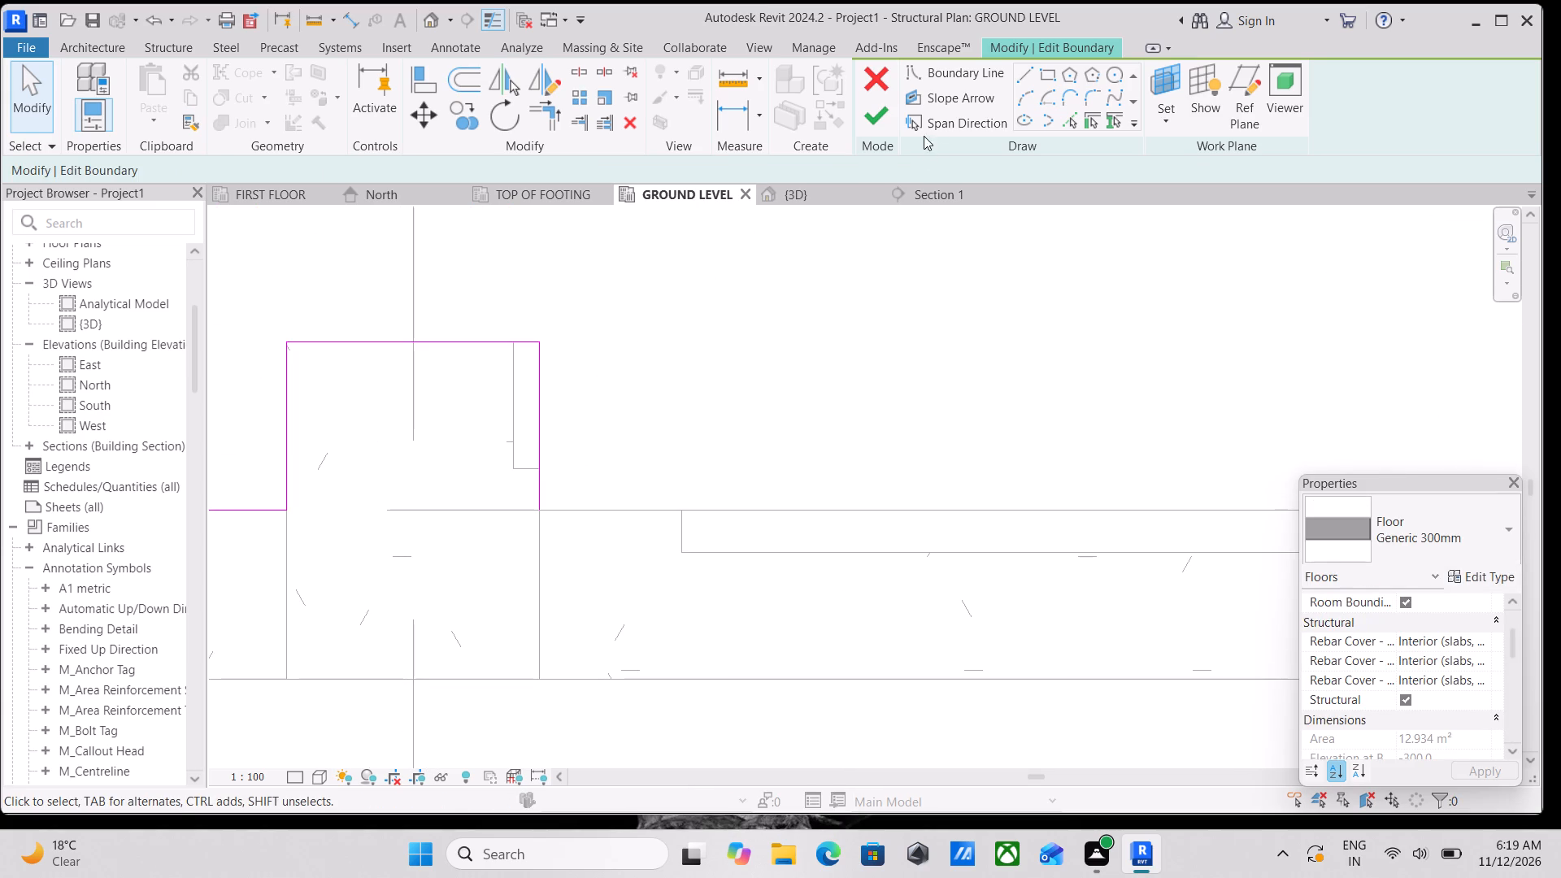
{"action": "left_click", "coordinate": [1018, 71]}
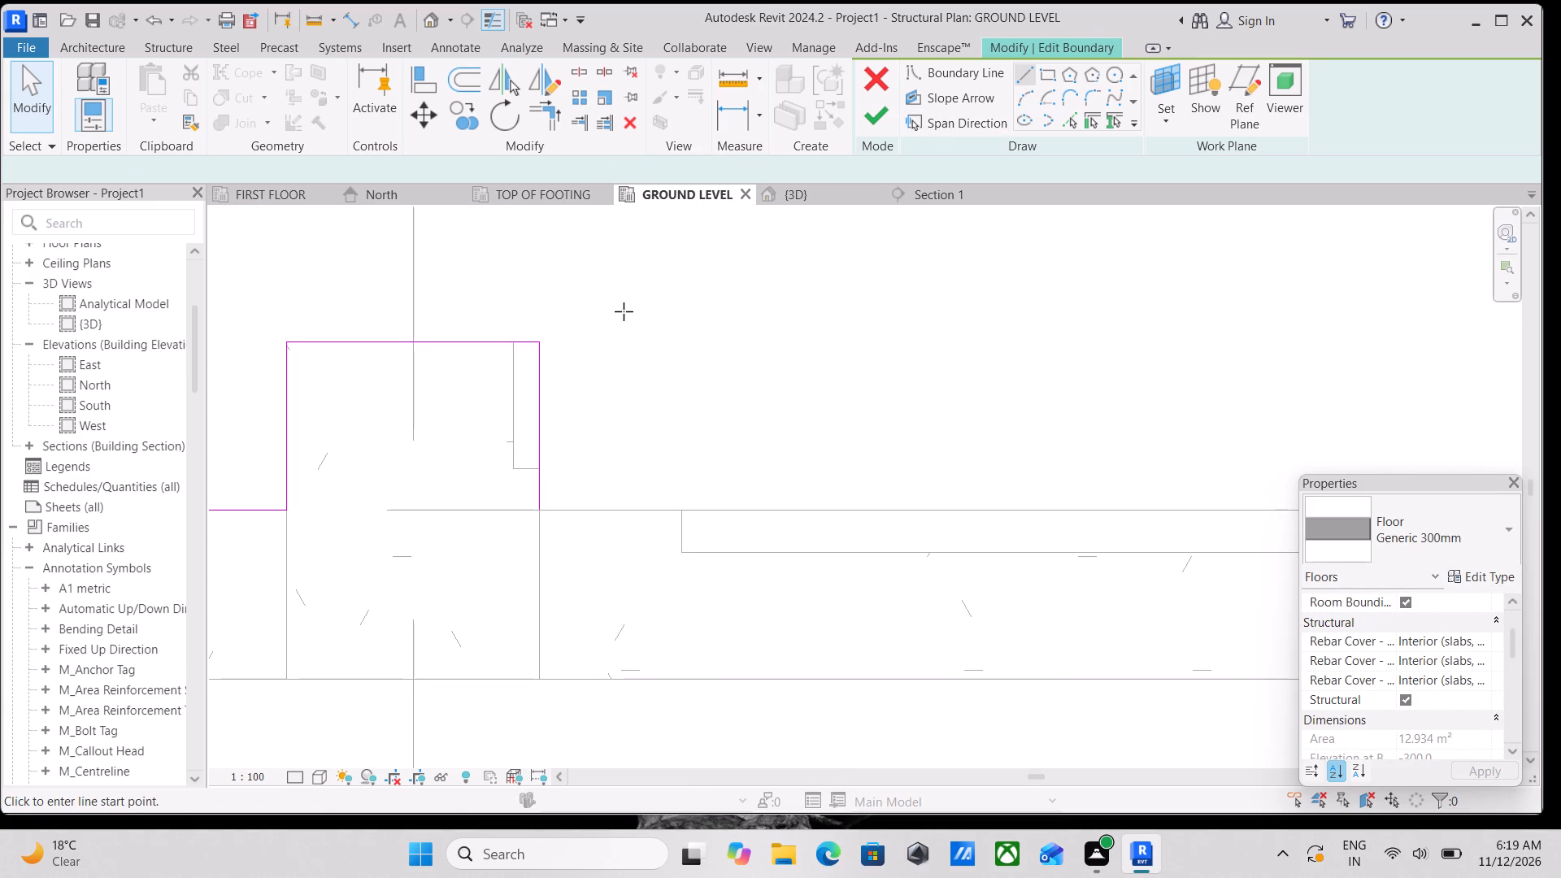
{"action": "scroll", "coordinate": [624, 311], "scroll_direction": "down", "scroll_amount": 1}
{"action": "middle_click_drag", "start_coordinate": [616, 405], "coordinate": [606, 303]}
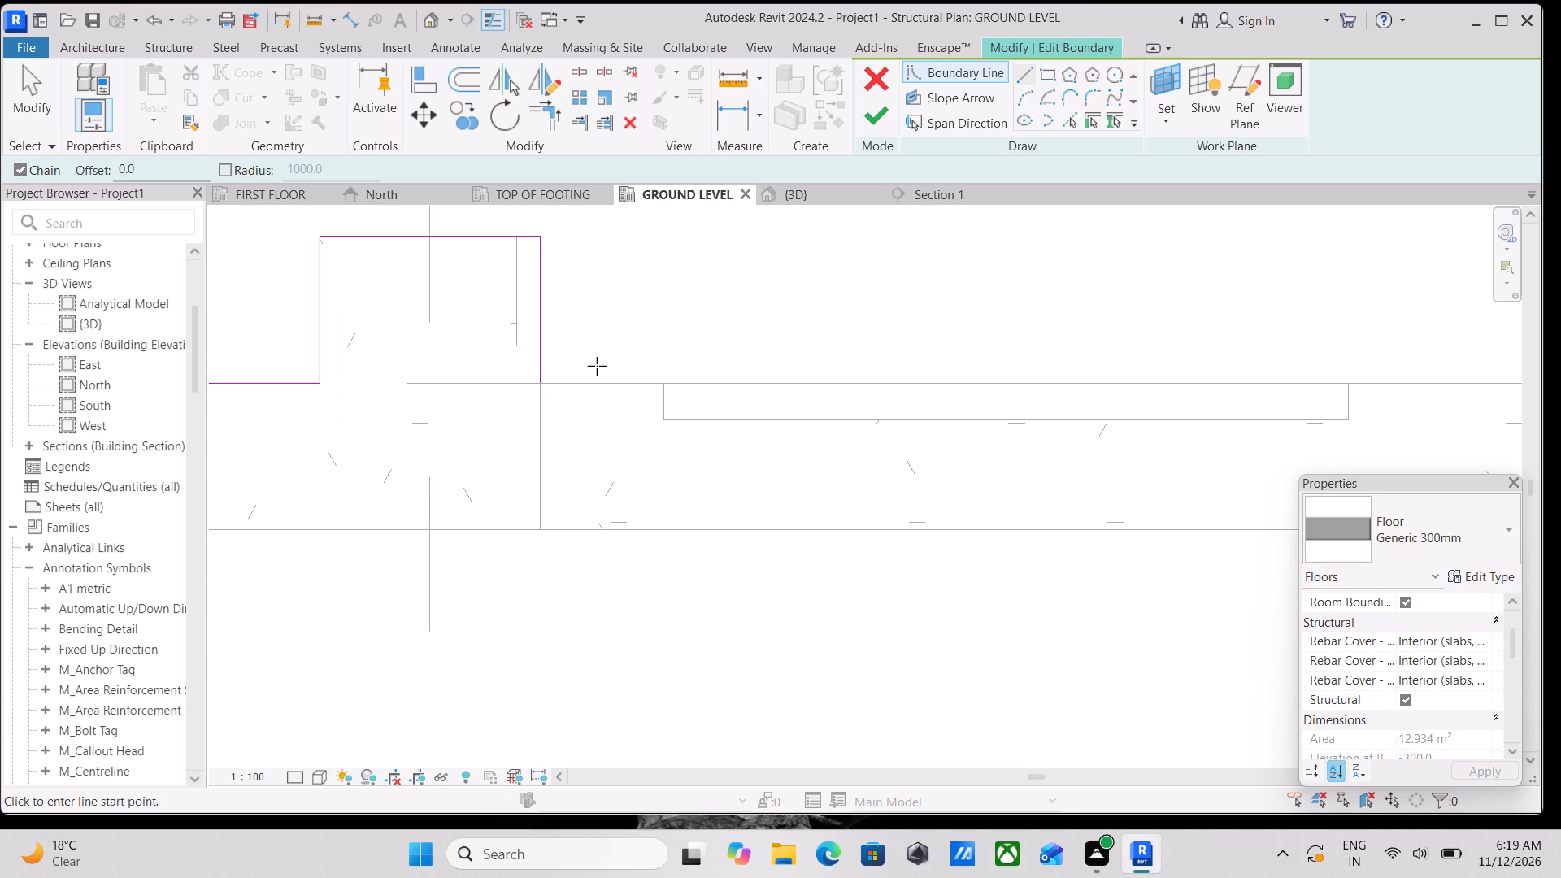
{"action": "left_click", "coordinate": [541, 385]}
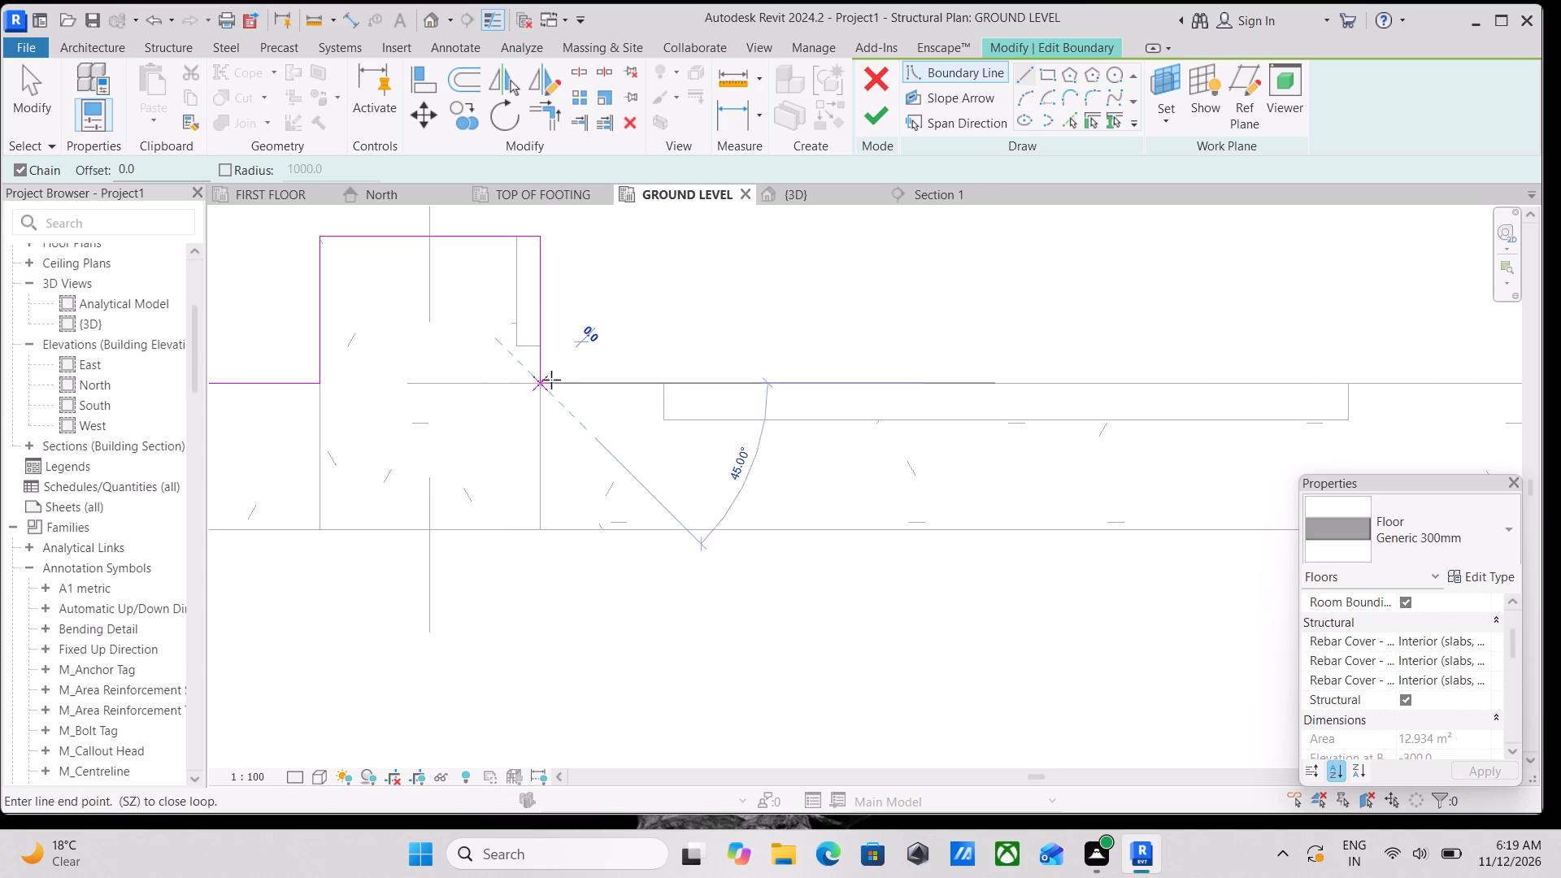
{"action": "scroll", "coordinate": [1061, 354], "scroll_direction": "down", "scroll_amount": 2}
{"action": "middle_click_drag", "start_coordinate": [1061, 354], "coordinate": [841, 370]}
{"action": "scroll", "coordinate": [955, 400], "scroll_direction": "down", "scroll_amount": 1}
{"action": "middle_click_drag", "start_coordinate": [955, 400], "coordinate": [950, 398]}
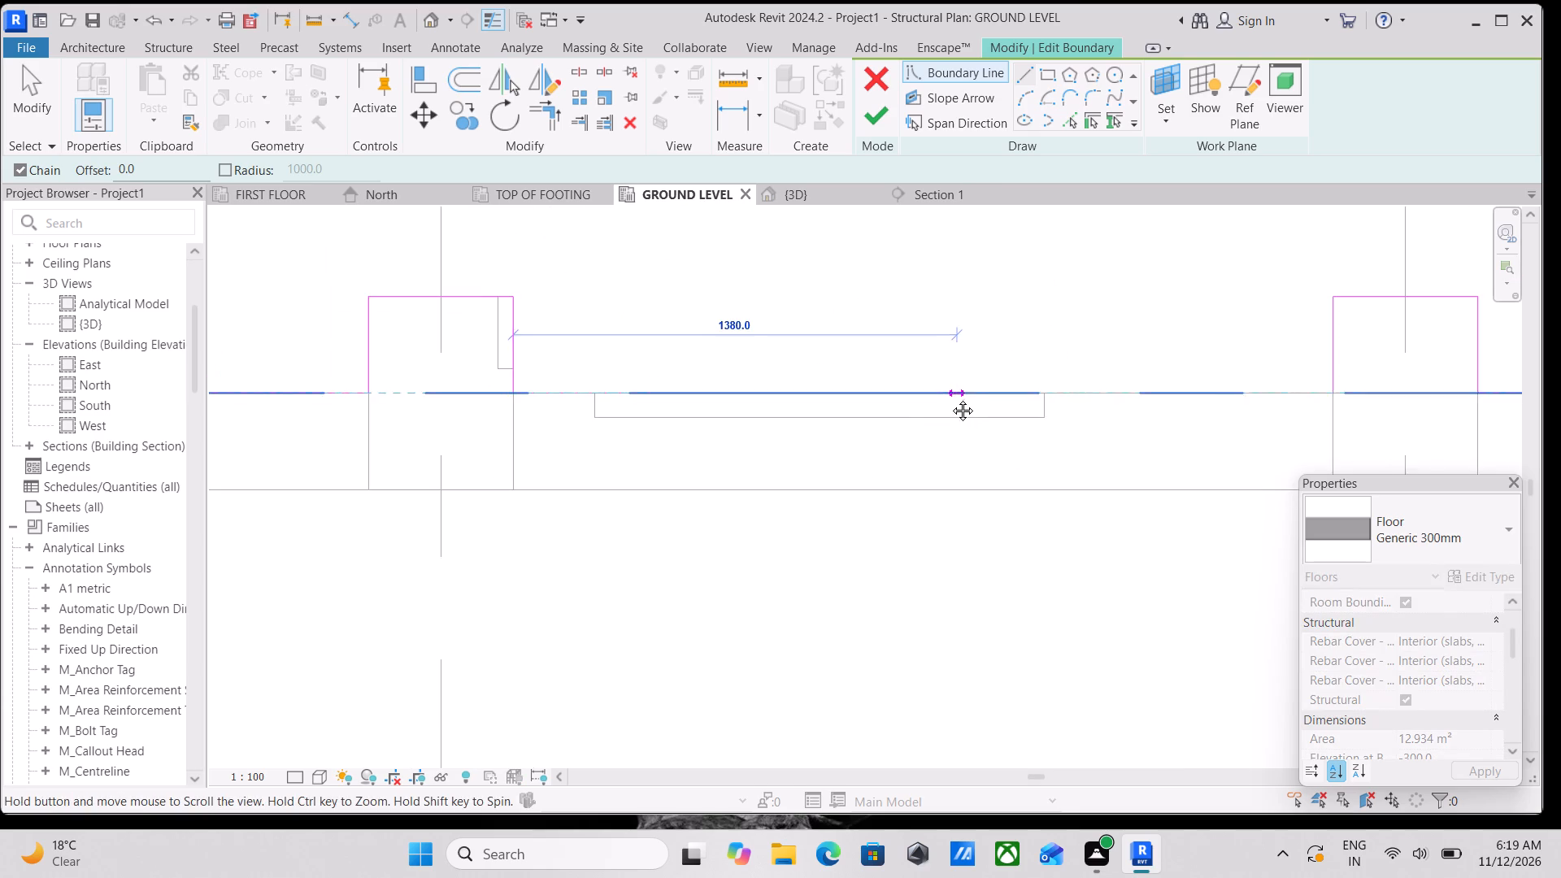
{"action": "middle_click_drag", "start_coordinate": [950, 398], "coordinate": [793, 398]}
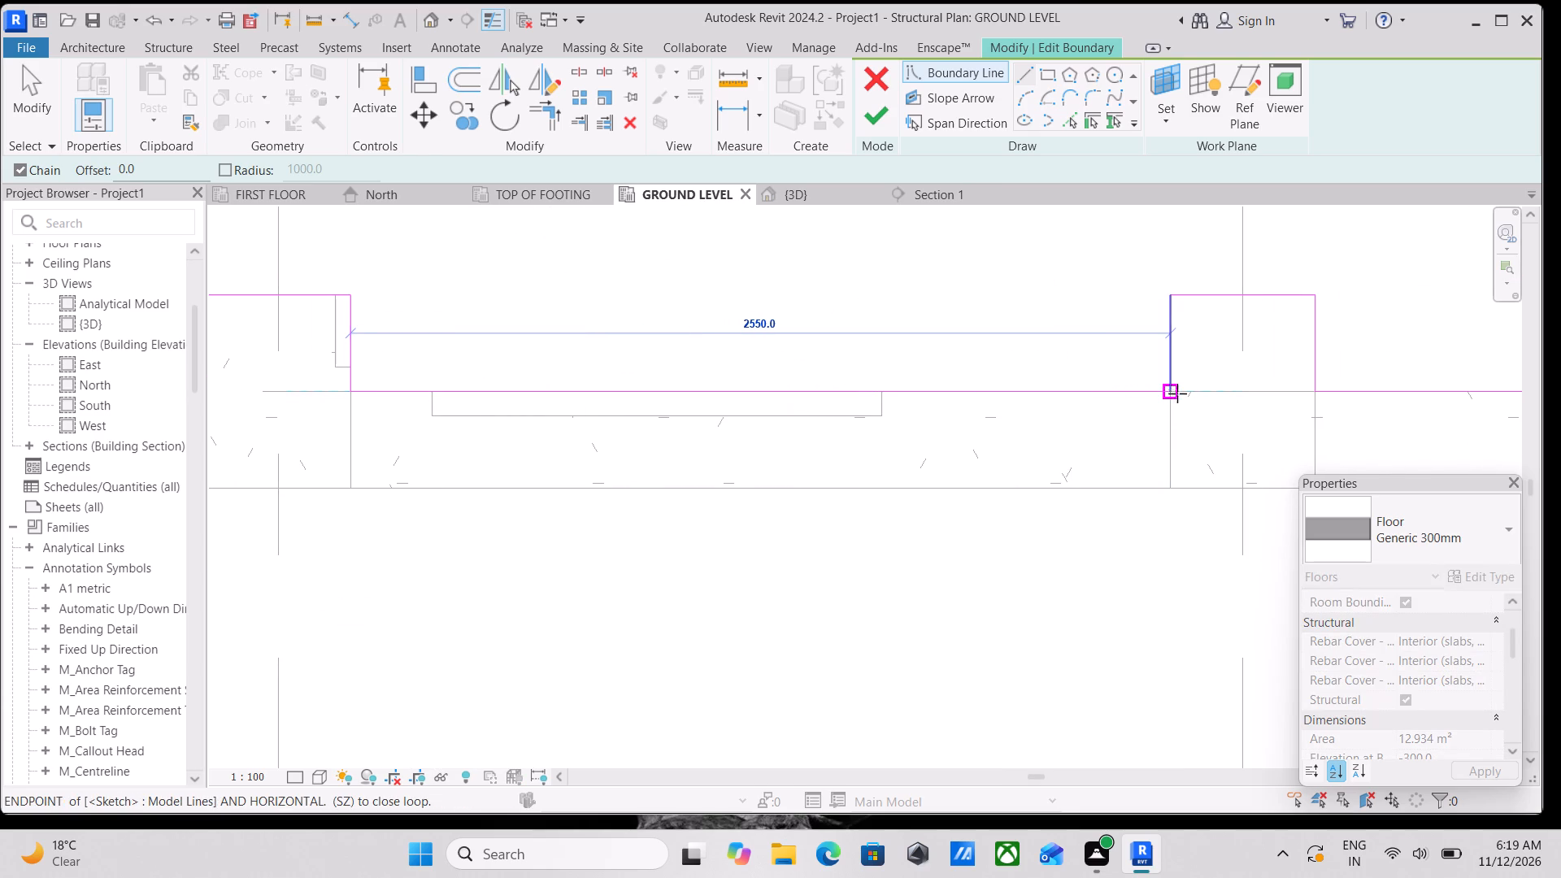
{"action": "left_click", "coordinate": [1176, 387]}
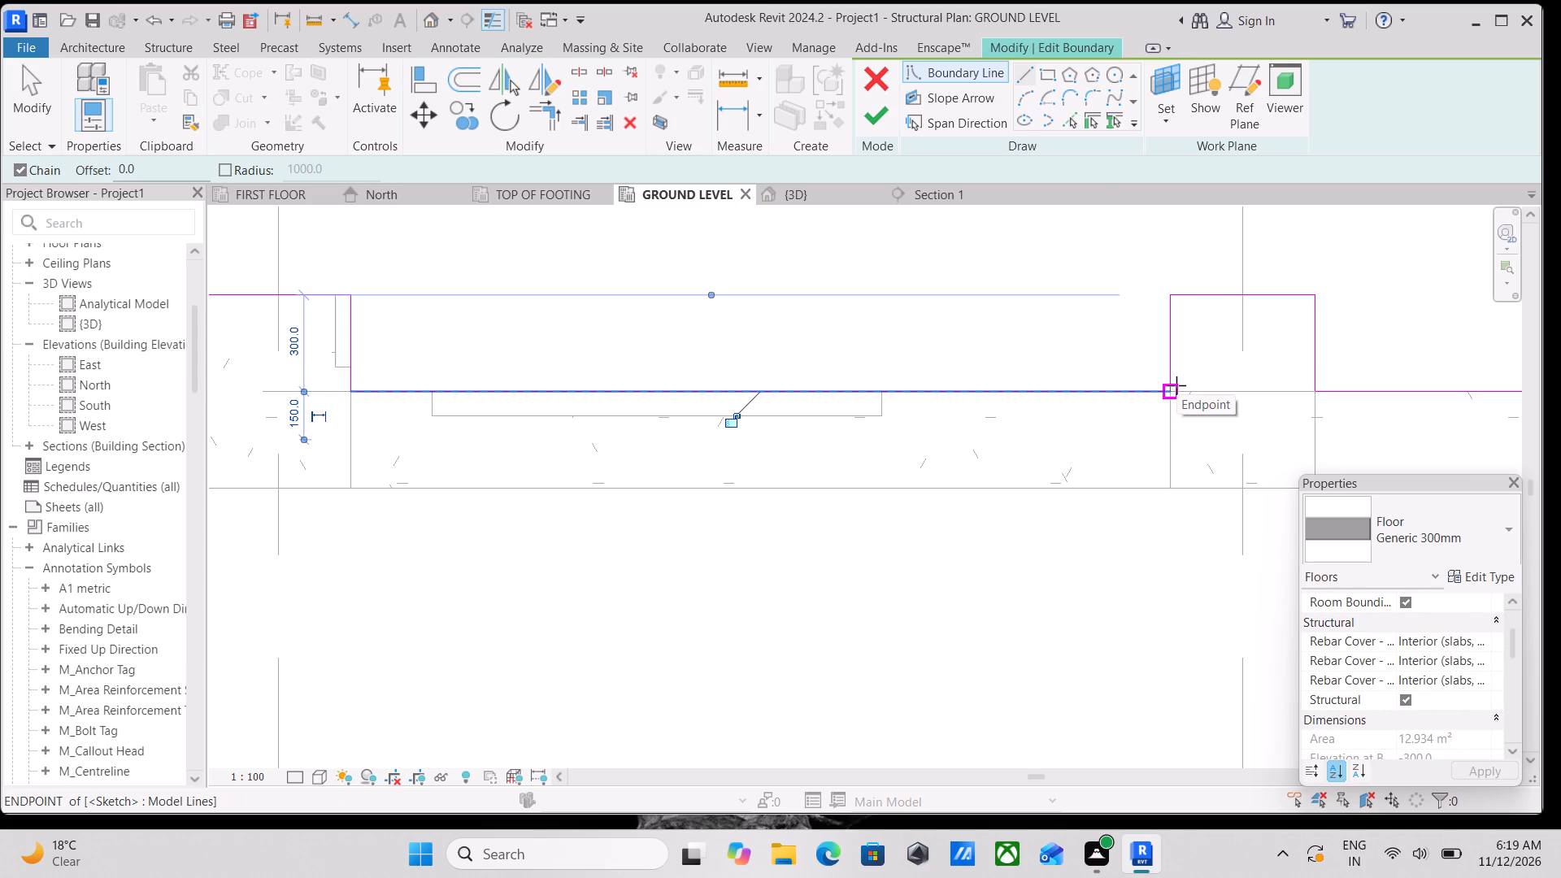
{"action": "key", "text": "Escape"}
{"action": "scroll", "coordinate": [1176, 403], "scroll_direction": "down", "scroll_amount": 3}
{"action": "key", "text": "Escape"}
{"action": "scroll", "coordinate": [1176, 403], "scroll_direction": "up", "scroll_amount": 1}
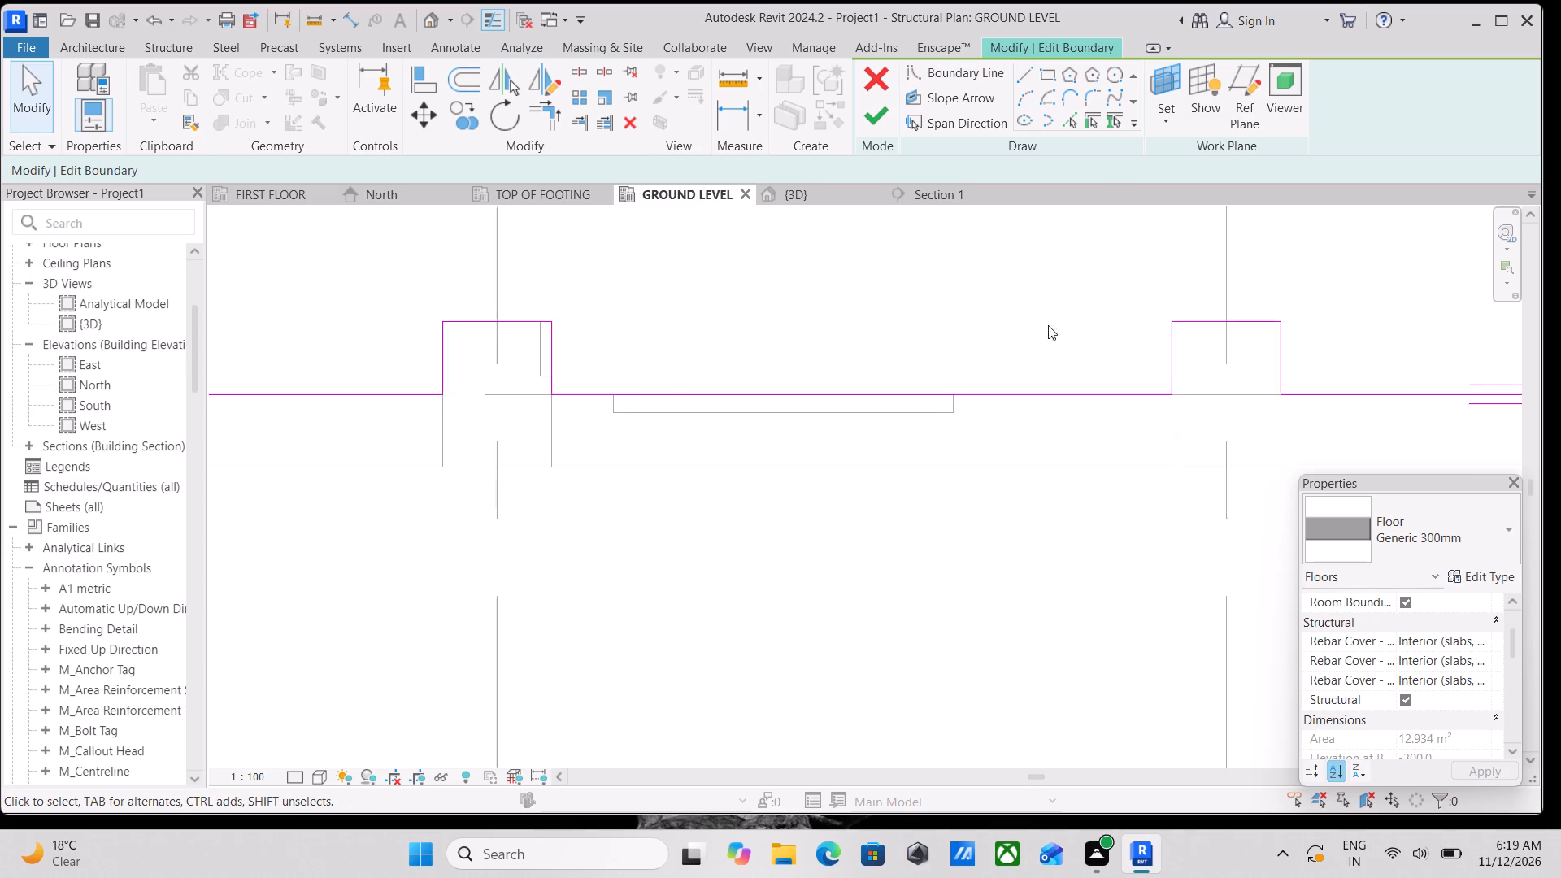
Examine the whole floor boundary between grids D and E for gaps and stray lines.
{"action": "scroll", "coordinate": [1011, 312], "scroll_direction": "down", "scroll_amount": 8}
{"action": "scroll", "coordinate": [949, 386], "scroll_direction": "down", "scroll_amount": 3}
{"action": "middle_click_drag", "start_coordinate": [947, 383], "coordinate": [935, 494]}
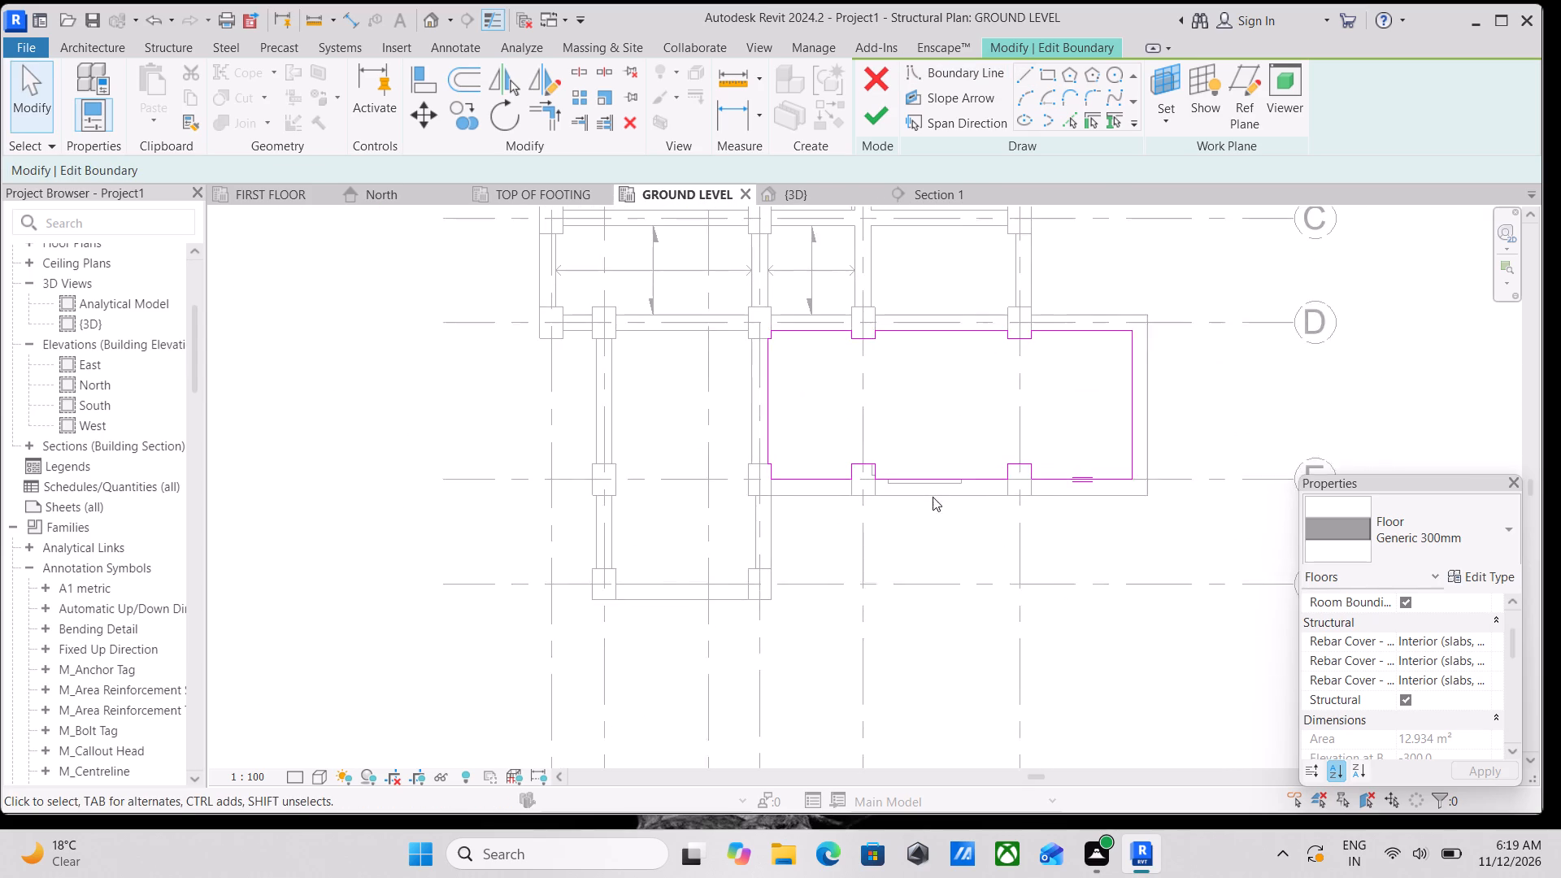
{"action": "middle_click_drag", "start_coordinate": [885, 393], "coordinate": [888, 453]}
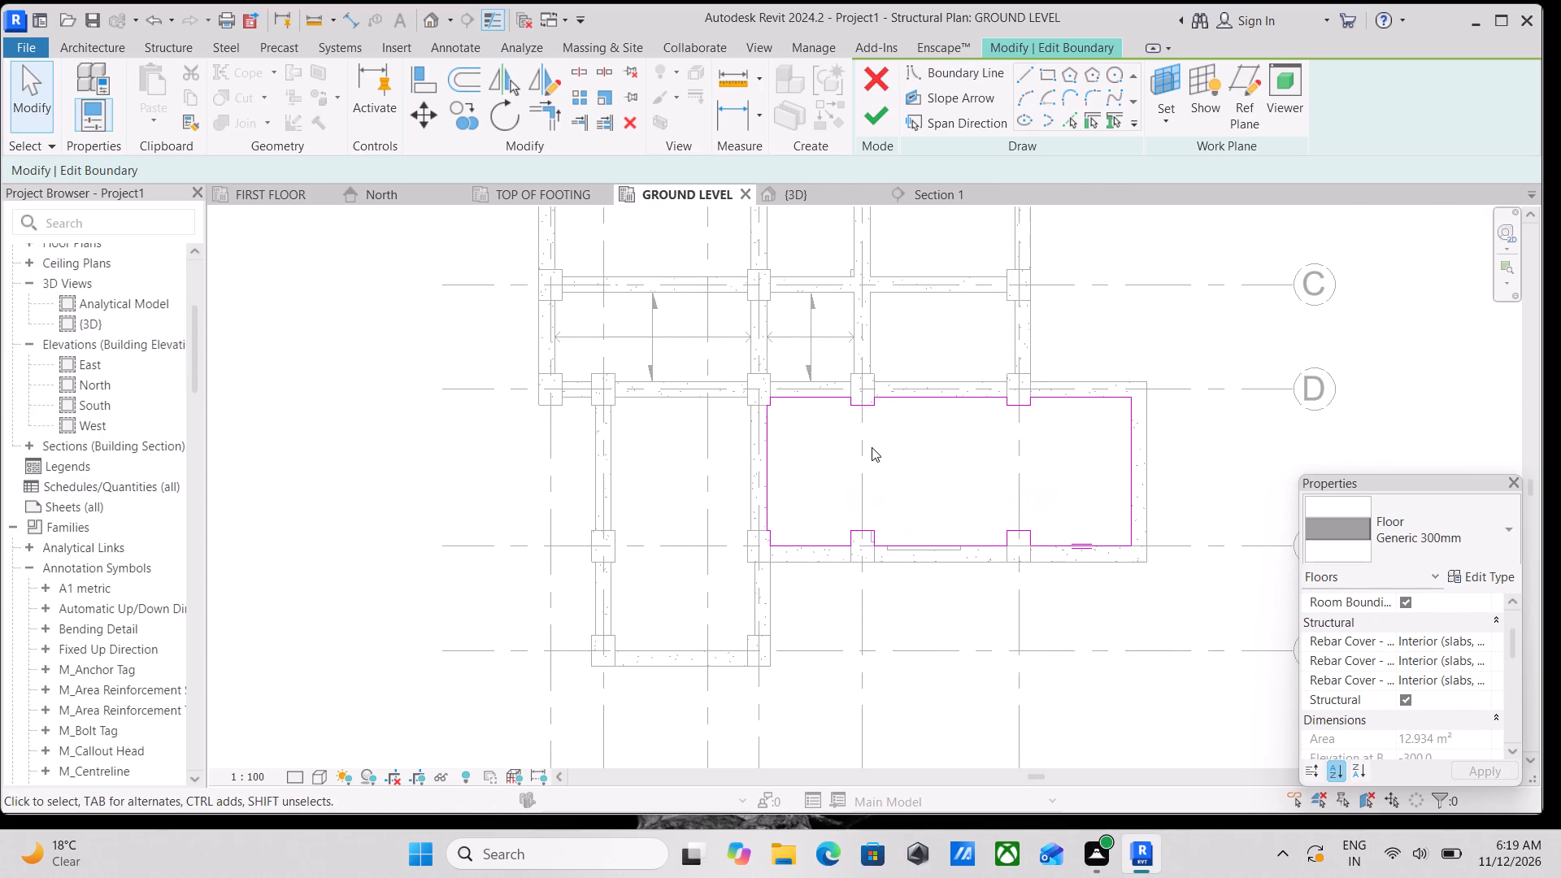
{"action": "scroll", "coordinate": [872, 447], "scroll_direction": "up", "scroll_amount": 4}
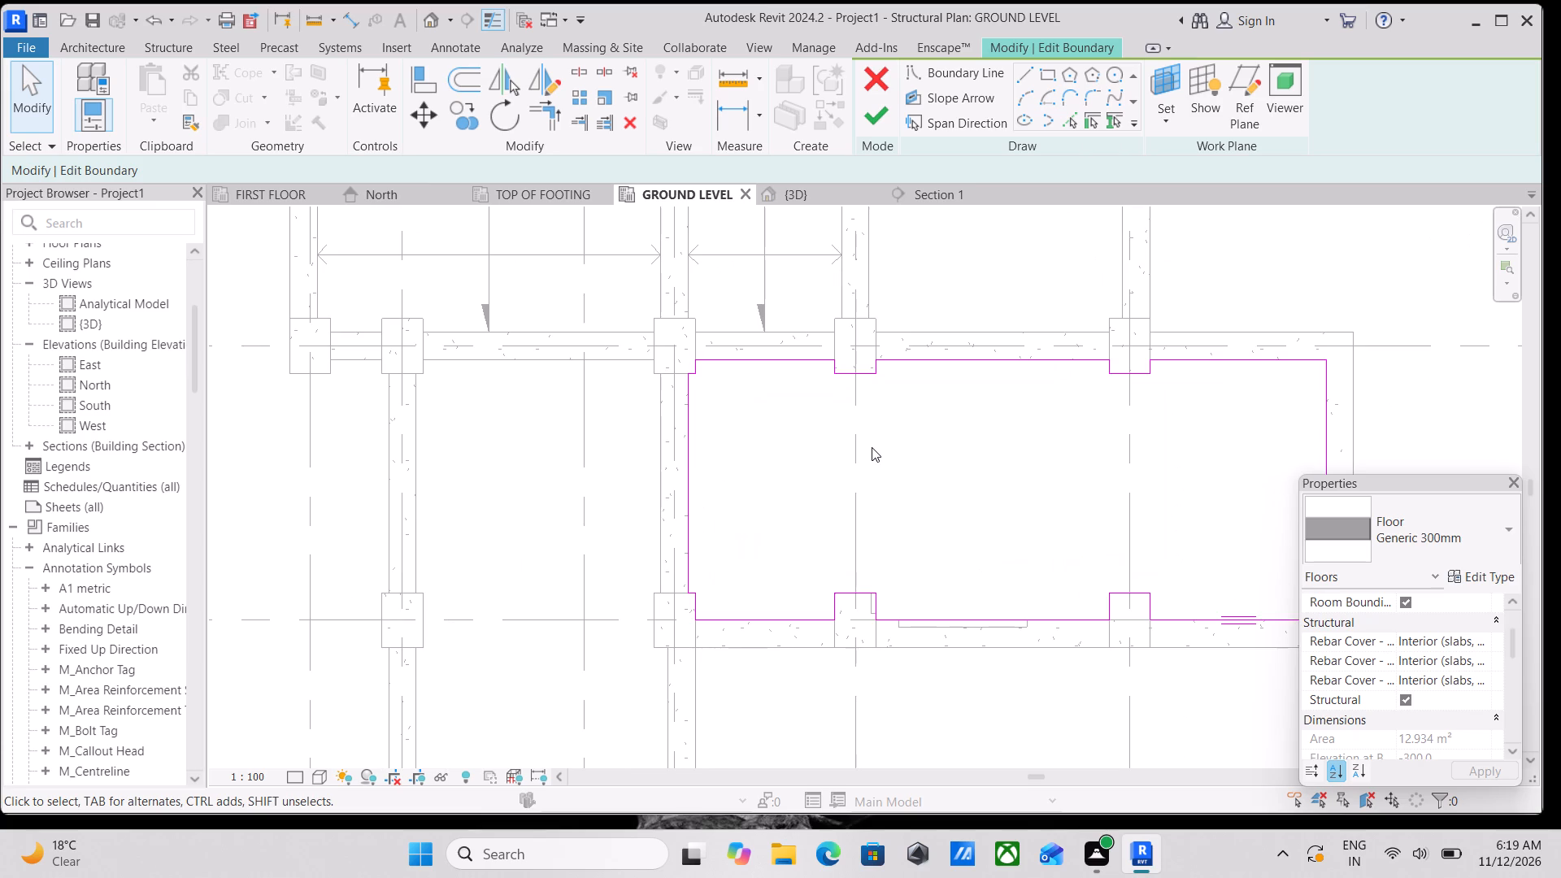
{"action": "scroll", "coordinate": [872, 447], "scroll_direction": "down", "scroll_amount": 2}
{"action": "middle_click_drag", "start_coordinate": [902, 438], "coordinate": [930, 469]}
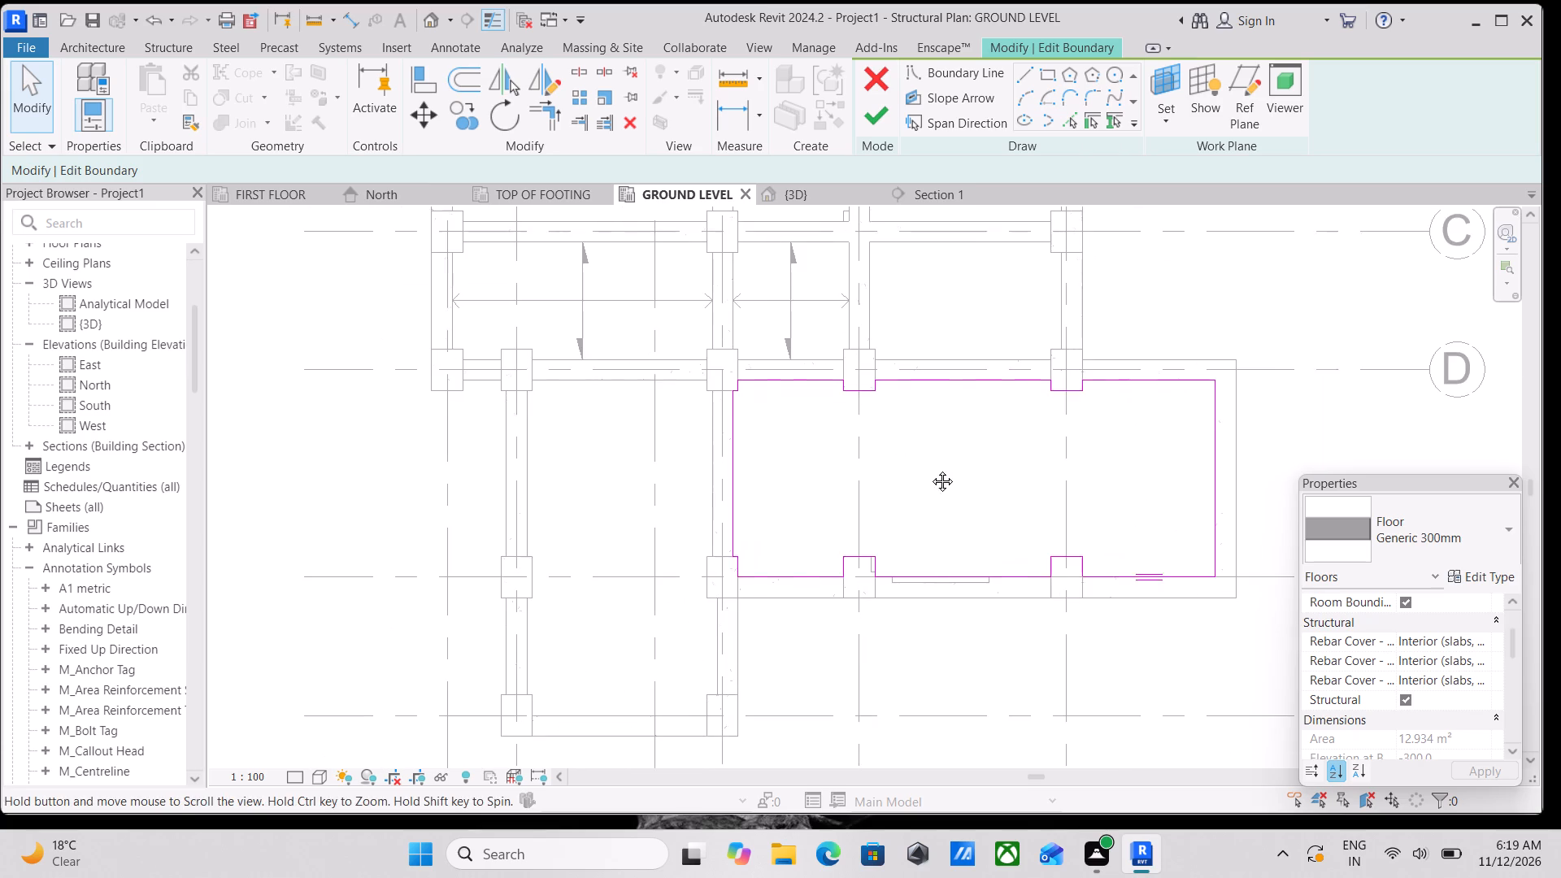
{"action": "middle_click_drag", "start_coordinate": [930, 469], "coordinate": [931, 472]}
{"action": "middle_click_drag", "start_coordinate": [931, 473], "coordinate": [963, 507]}
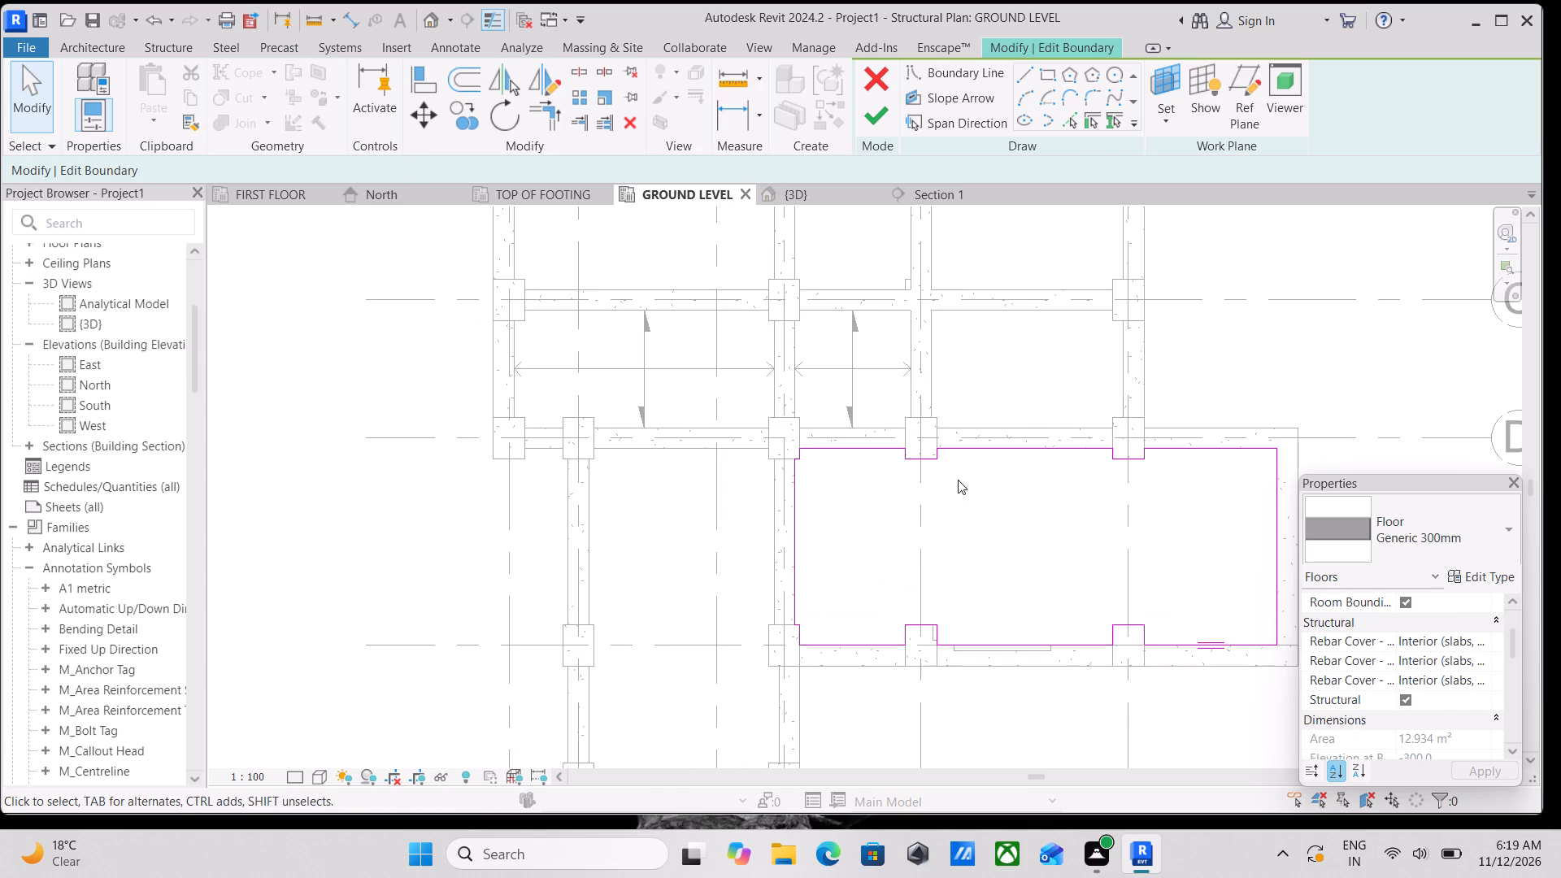
{"action": "scroll", "coordinate": [1024, 583], "scroll_direction": "up", "scroll_amount": 3}
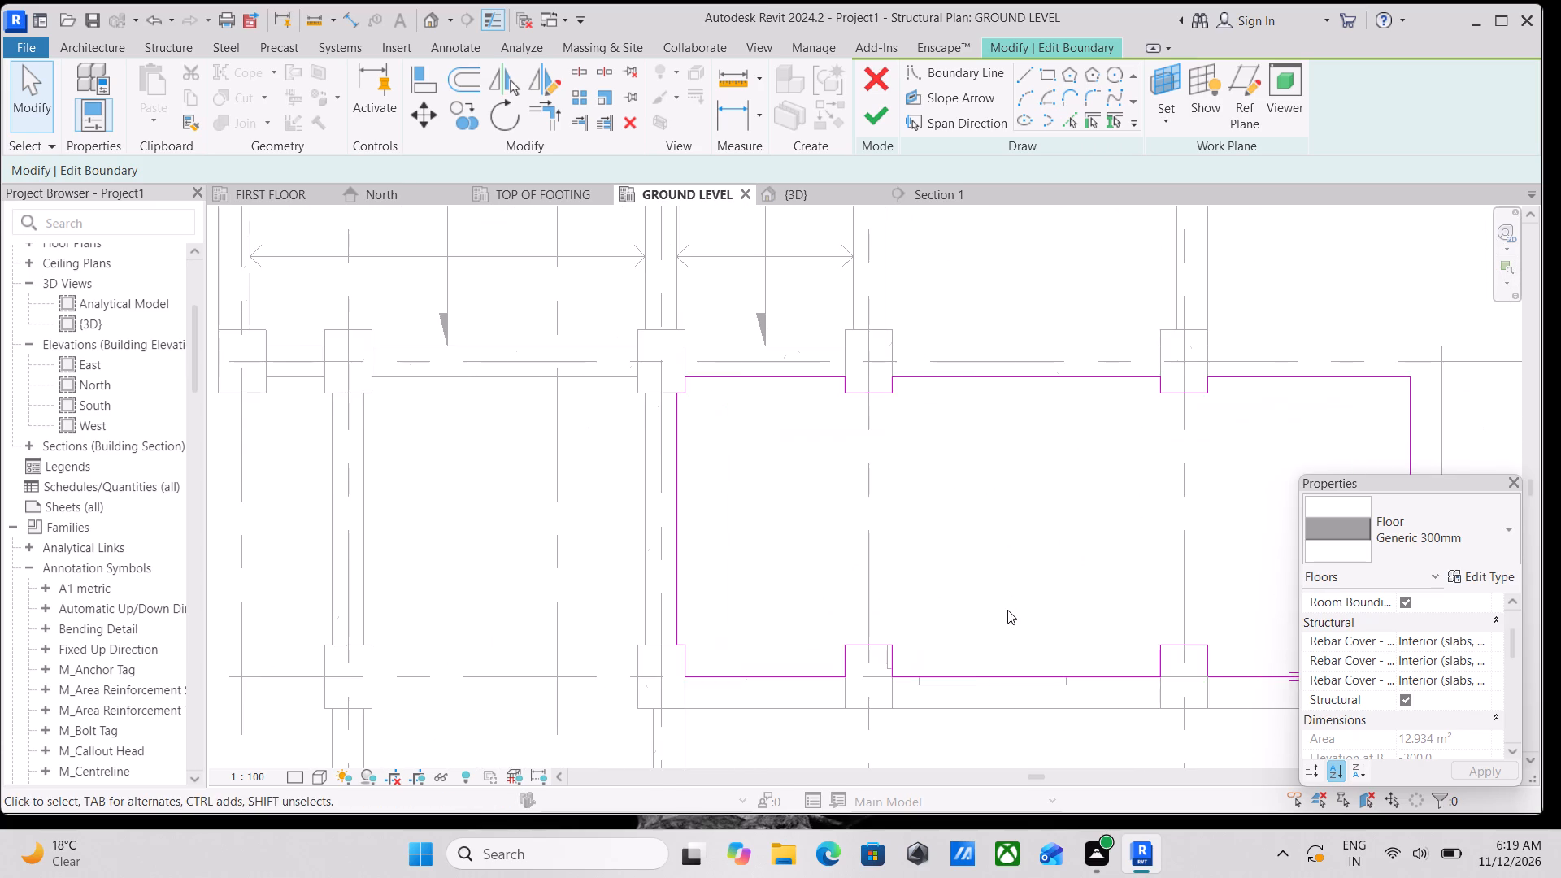
{"action": "scroll", "coordinate": [835, 634], "scroll_direction": "up", "scroll_amount": 3}
{"action": "scroll", "coordinate": [846, 631], "scroll_direction": "down", "scroll_amount": 5}
{"action": "scroll", "coordinate": [942, 569], "scroll_direction": "down", "scroll_amount": 3}
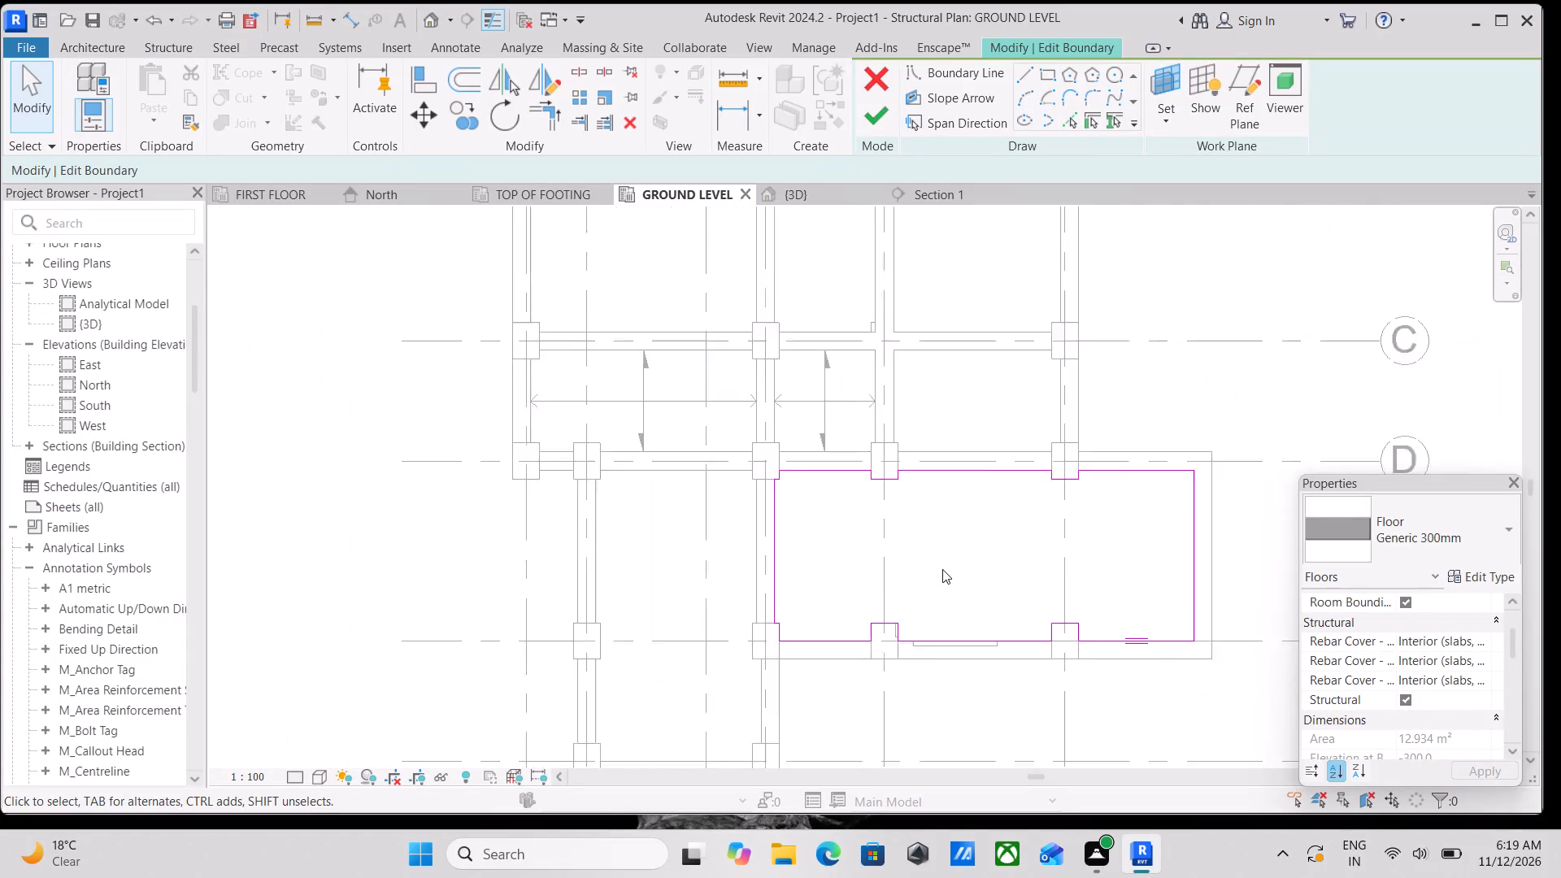
{"action": "middle_click", "coordinate": [942, 569]}
{"action": "scroll", "coordinate": [1120, 711], "scroll_direction": "up", "scroll_amount": 2}
{"action": "scroll", "coordinate": [1135, 606], "scroll_direction": "up", "scroll_amount": 3}
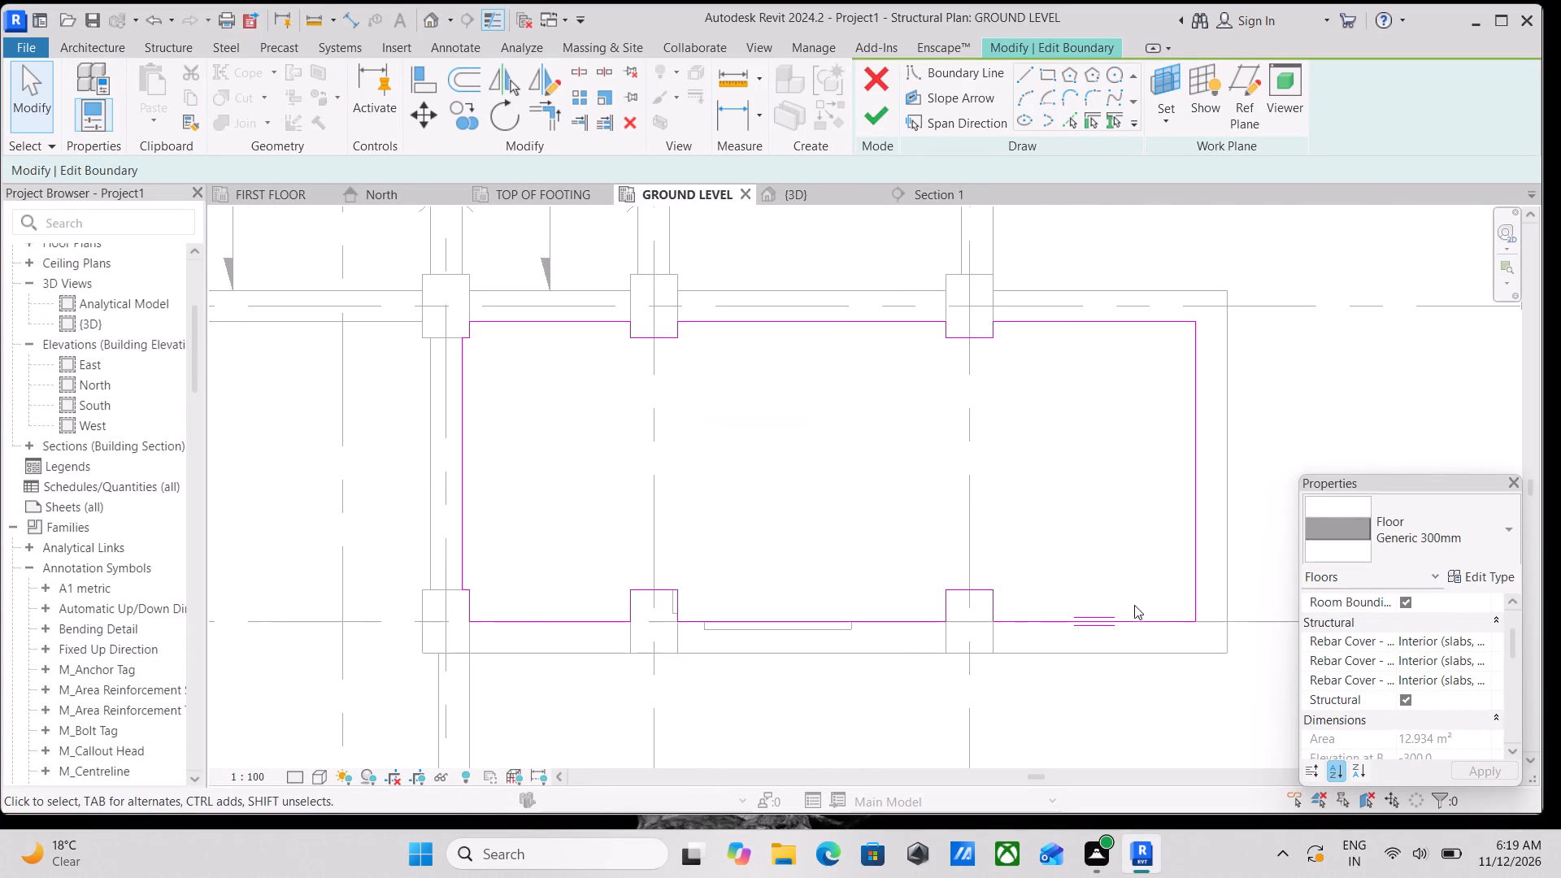
{"action": "middle_click_drag", "start_coordinate": [880, 470], "coordinate": [982, 580]}
{"action": "scroll", "coordinate": [981, 580], "scroll_direction": "up", "scroll_amount": 1}
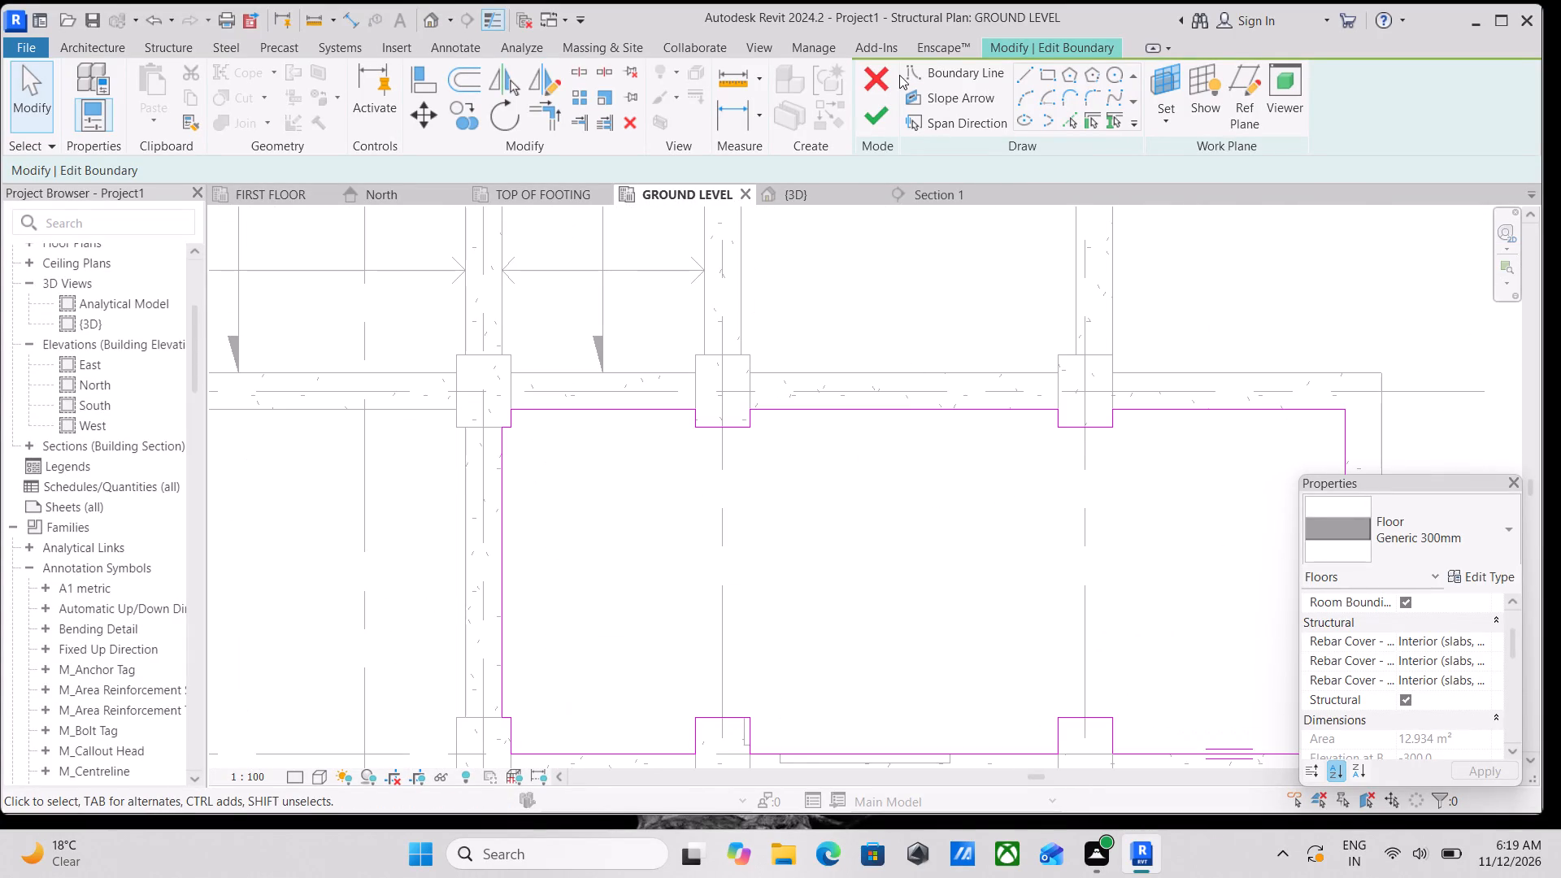
Finish the floor boundary edit.
{"action": "left_click", "coordinate": [885, 98]}
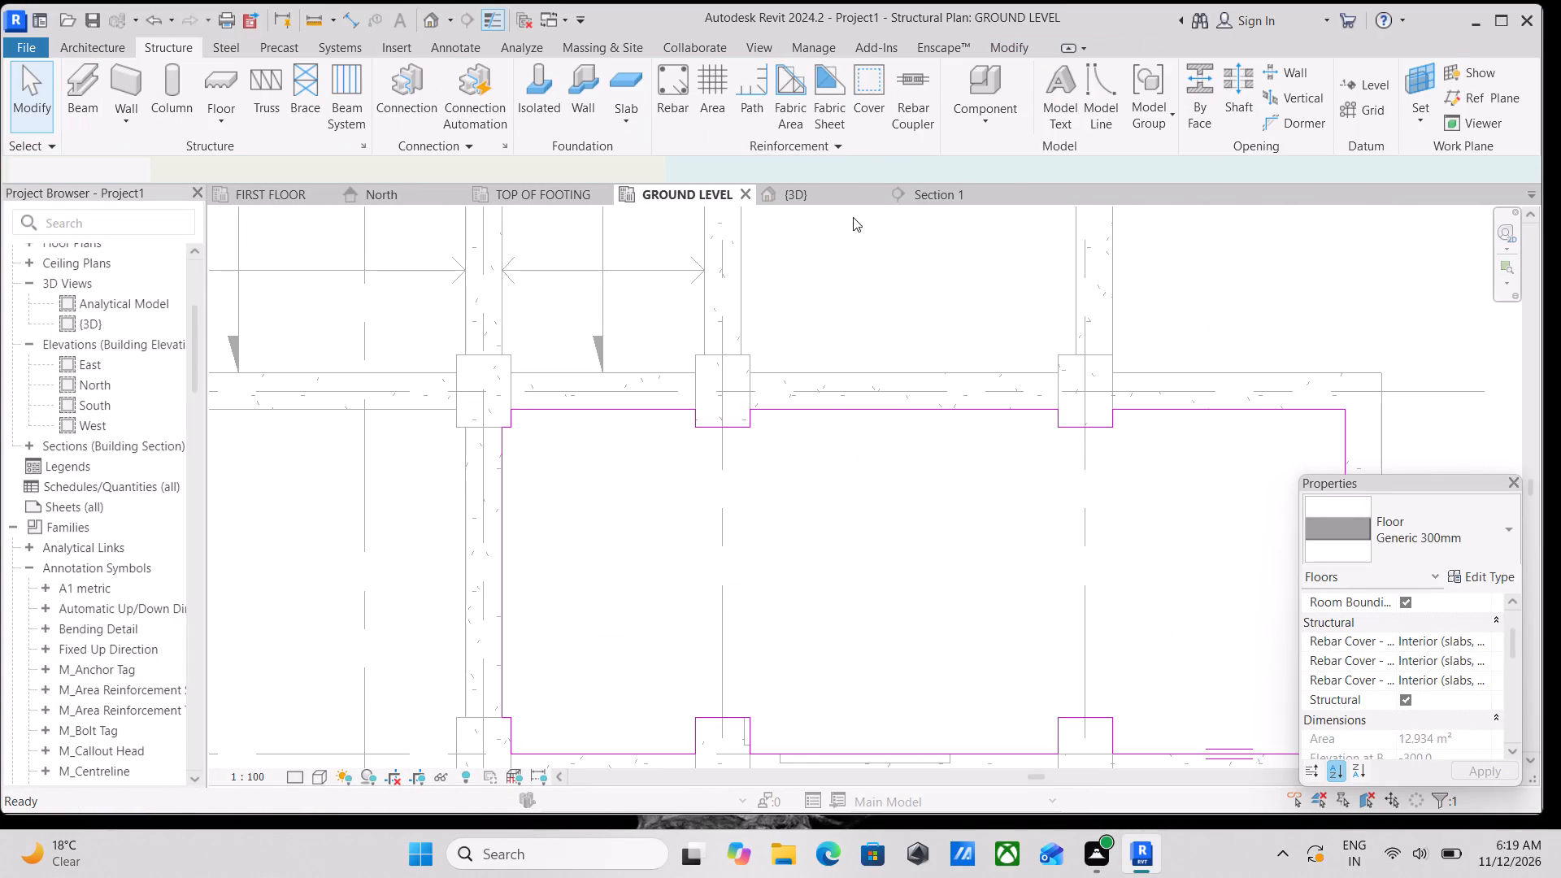
Review the finished floor in the ground-level plan and look over the TOP OF FOOTING plan.
{"action": "scroll", "coordinate": [863, 303], "scroll_direction": "down", "scroll_amount": 7}
{"action": "middle_click_drag", "start_coordinate": [856, 302], "coordinate": [860, 345]}
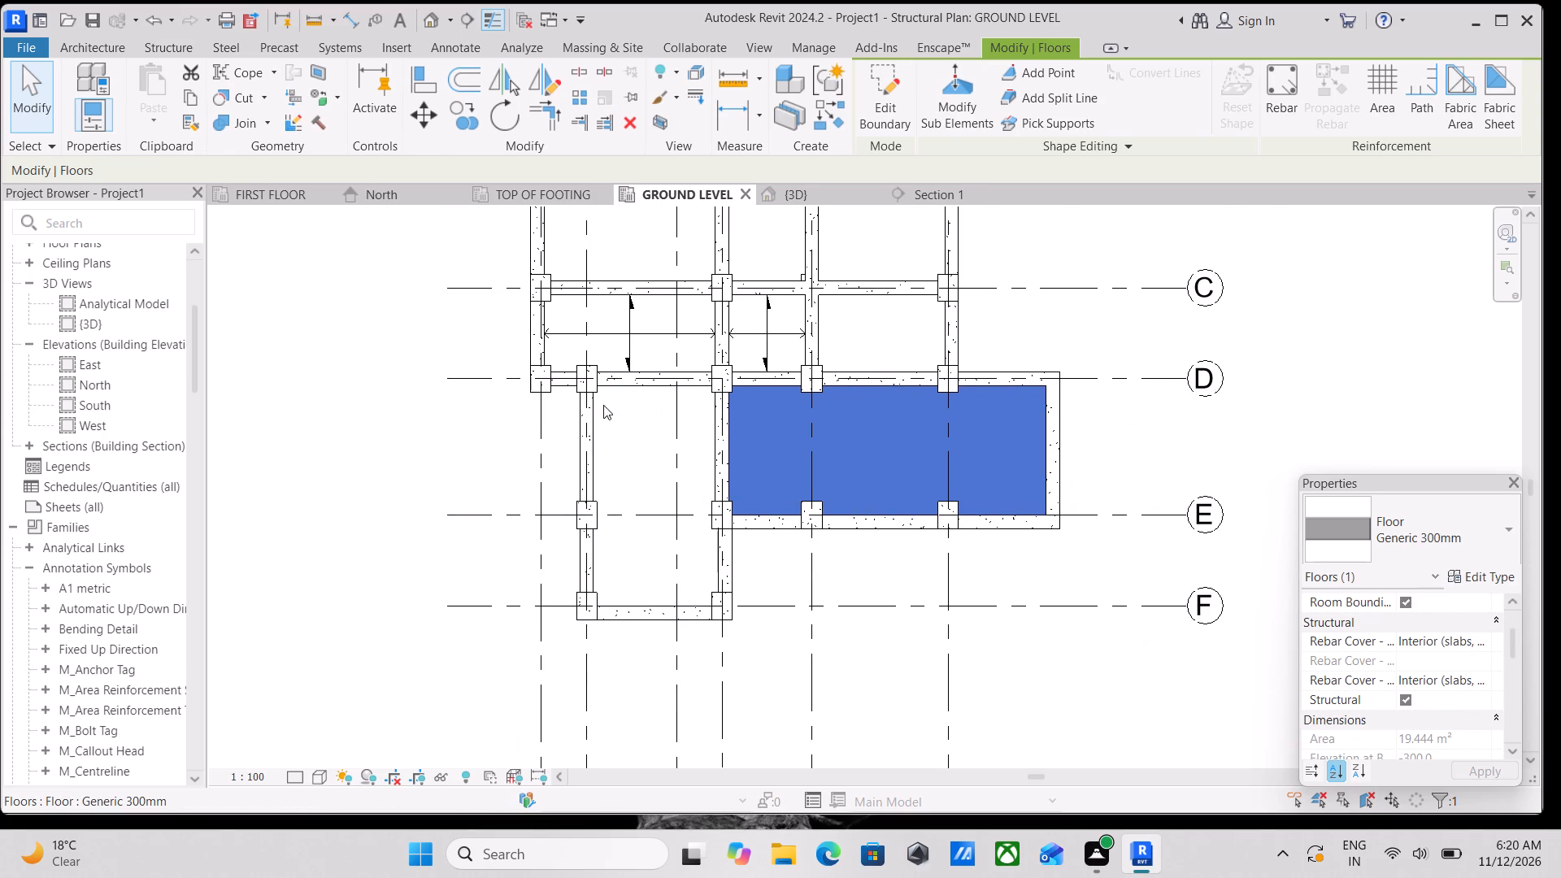
{"action": "scroll", "coordinate": [661, 356], "scroll_direction": "down", "scroll_amount": 1}
{"action": "middle_click_drag", "start_coordinate": [661, 356], "coordinate": [662, 371]}
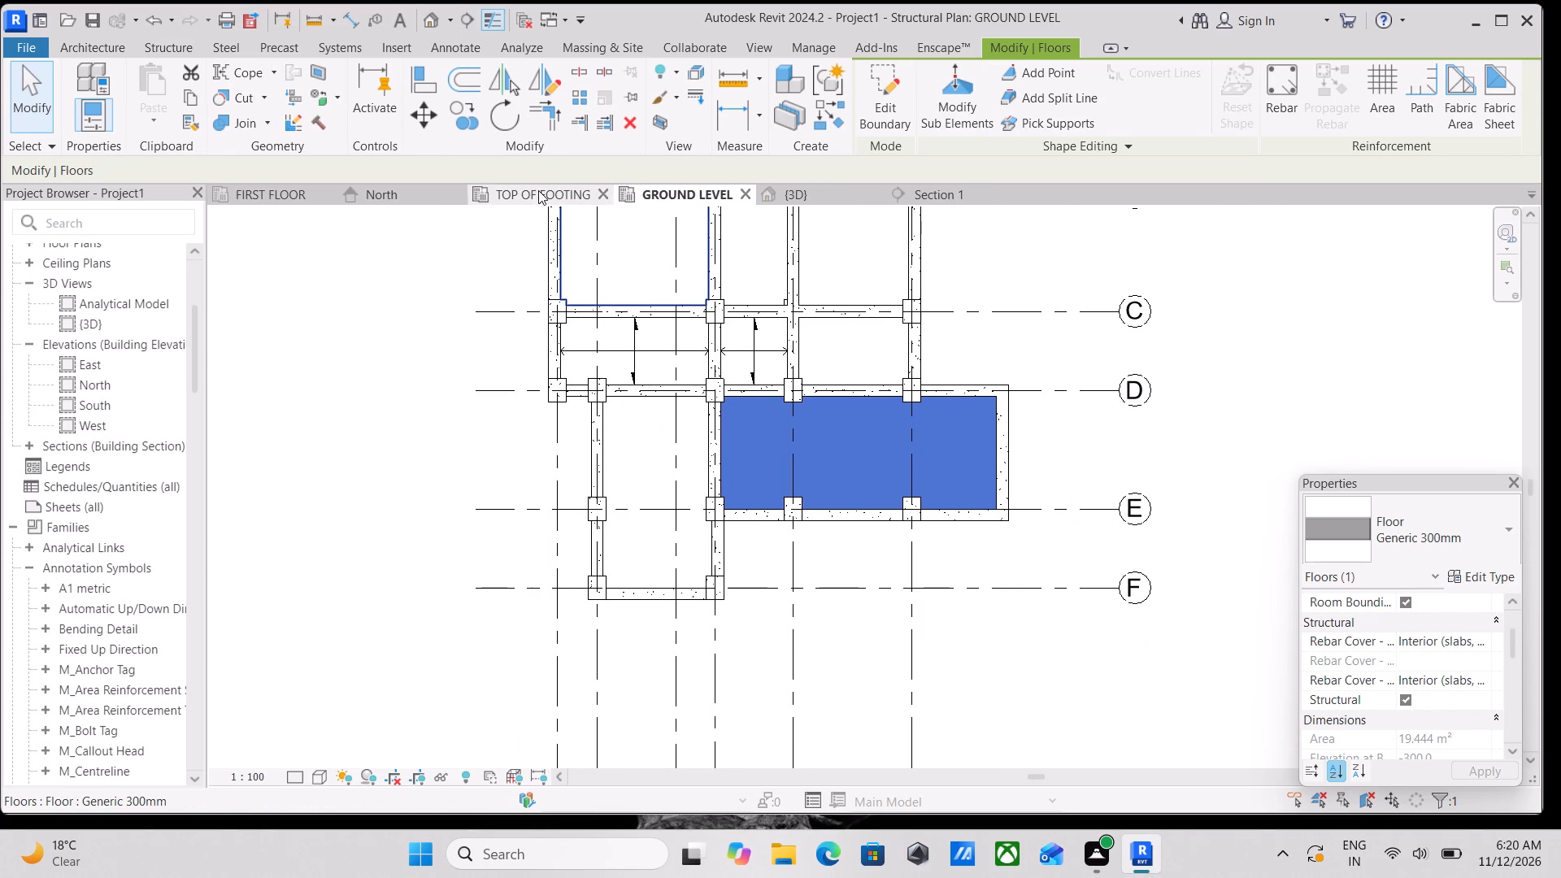
{"action": "left_click", "coordinate": [538, 181]}
{"action": "left_click", "coordinate": [539, 192]}
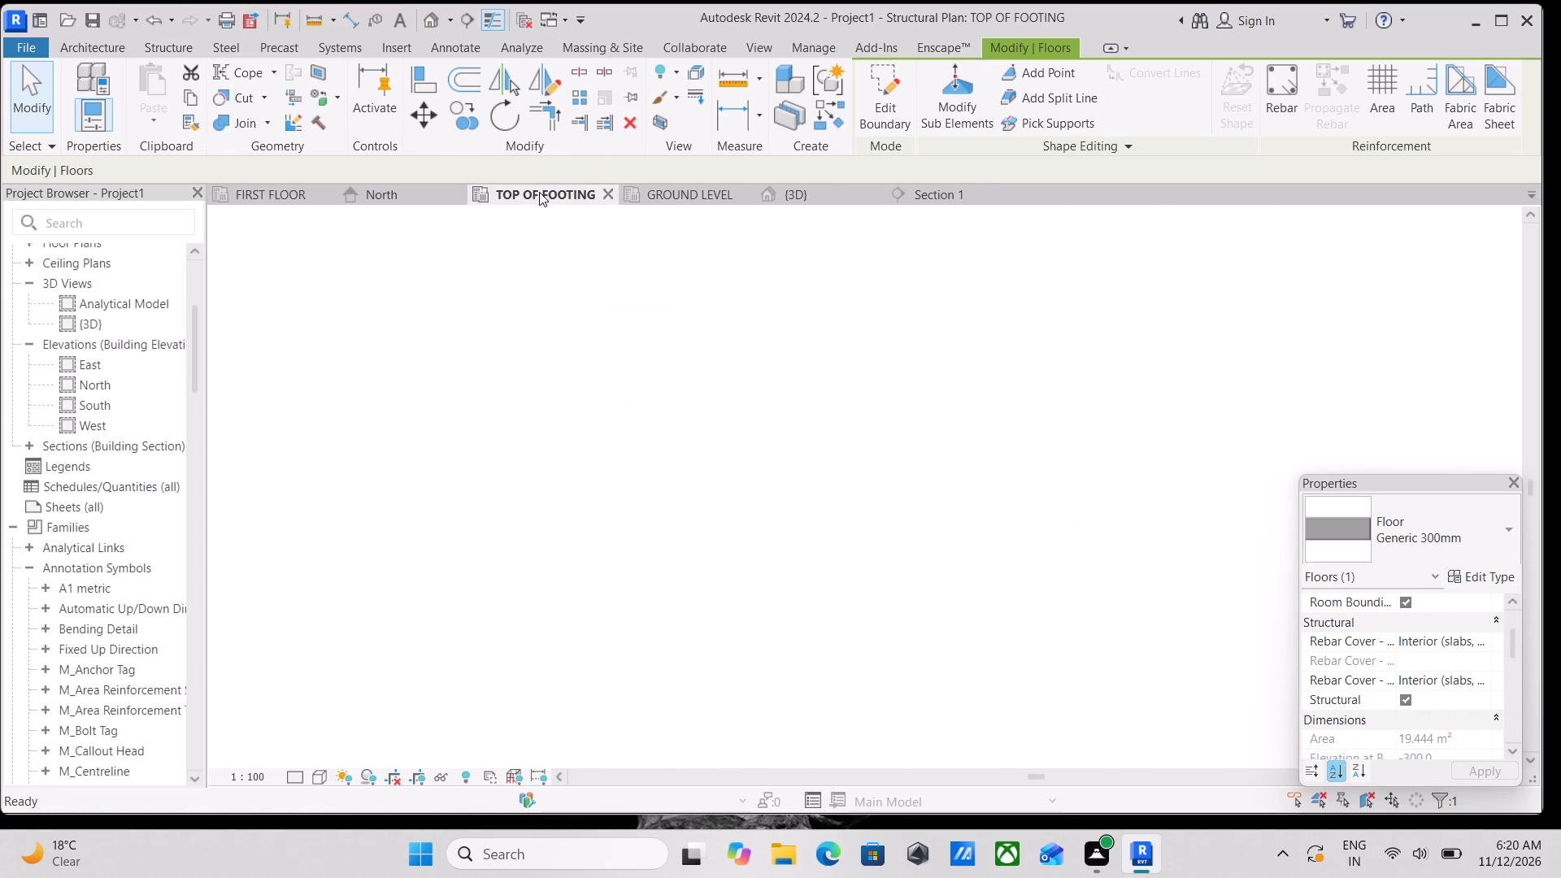
{"action": "middle_click_drag", "start_coordinate": [809, 437], "coordinate": [728, 400]}
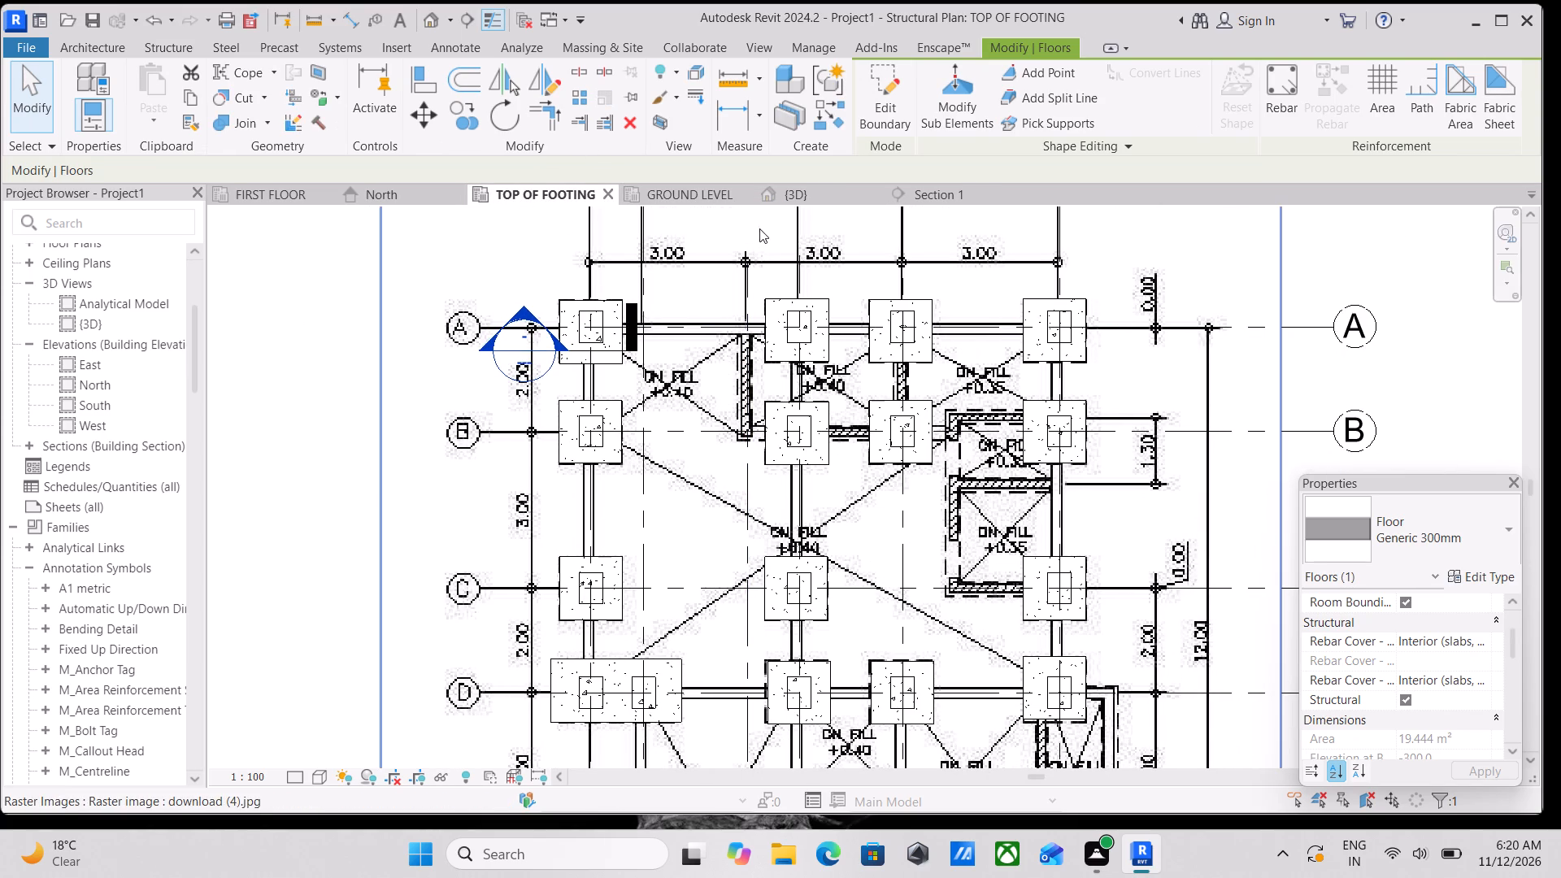
Inspect the new floor between grids D and E, the other floor panels, and the beams and footings in the 3D view.
{"action": "left_click", "coordinate": [815, 186]}
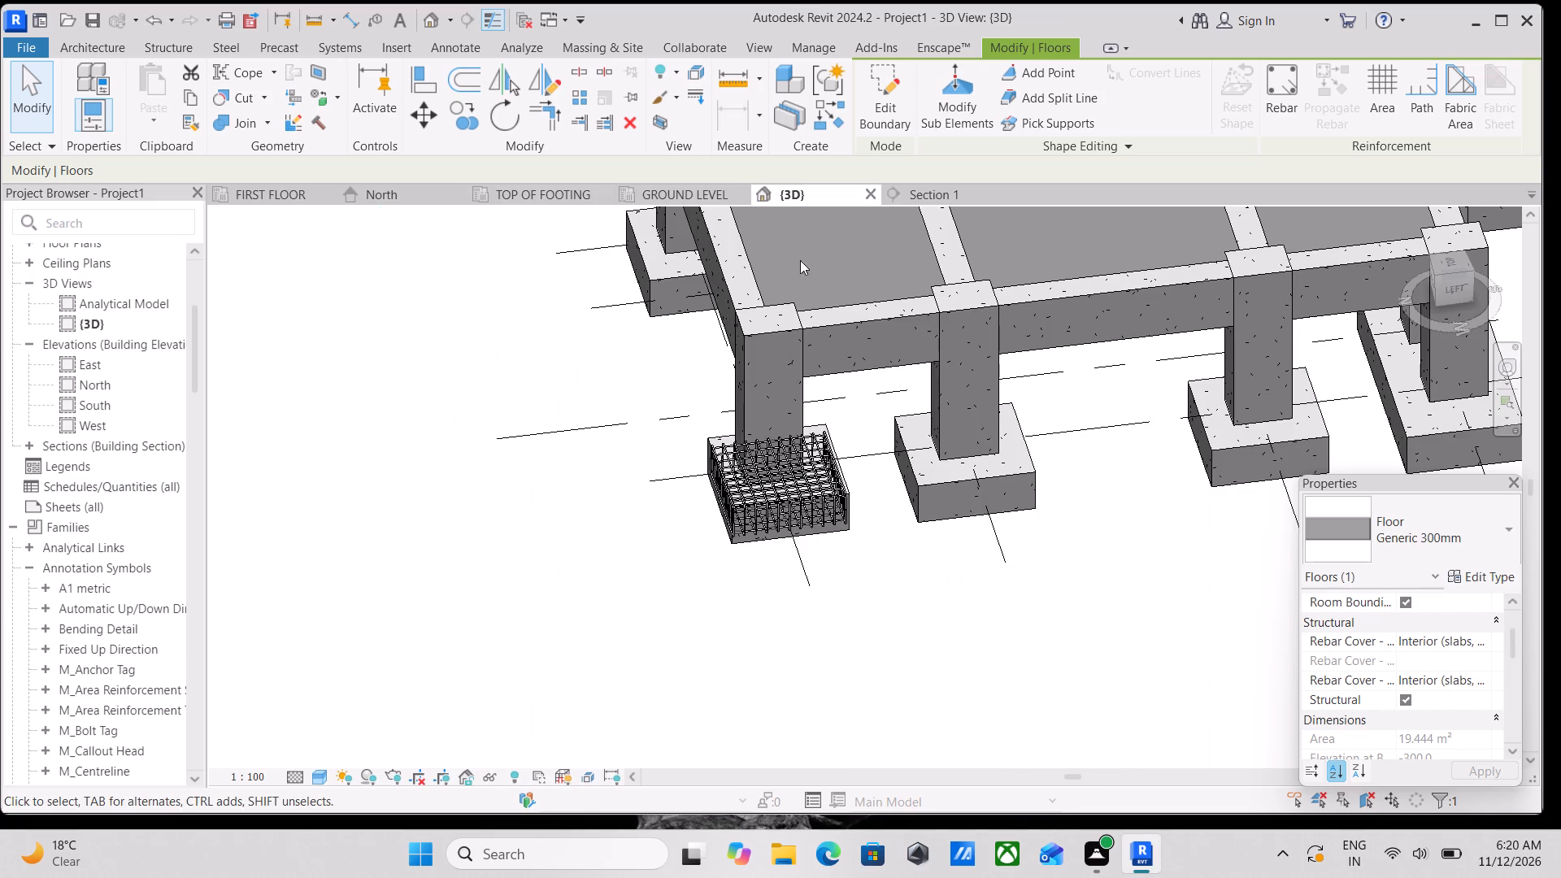
{"action": "middle_click_drag", "start_coordinate": [850, 349], "coordinate": [782, 363]}
{"action": "scroll", "coordinate": [798, 386], "scroll_direction": "down", "scroll_amount": 2}
{"action": "middle_click_drag", "start_coordinate": [850, 475], "coordinate": [724, 424]}
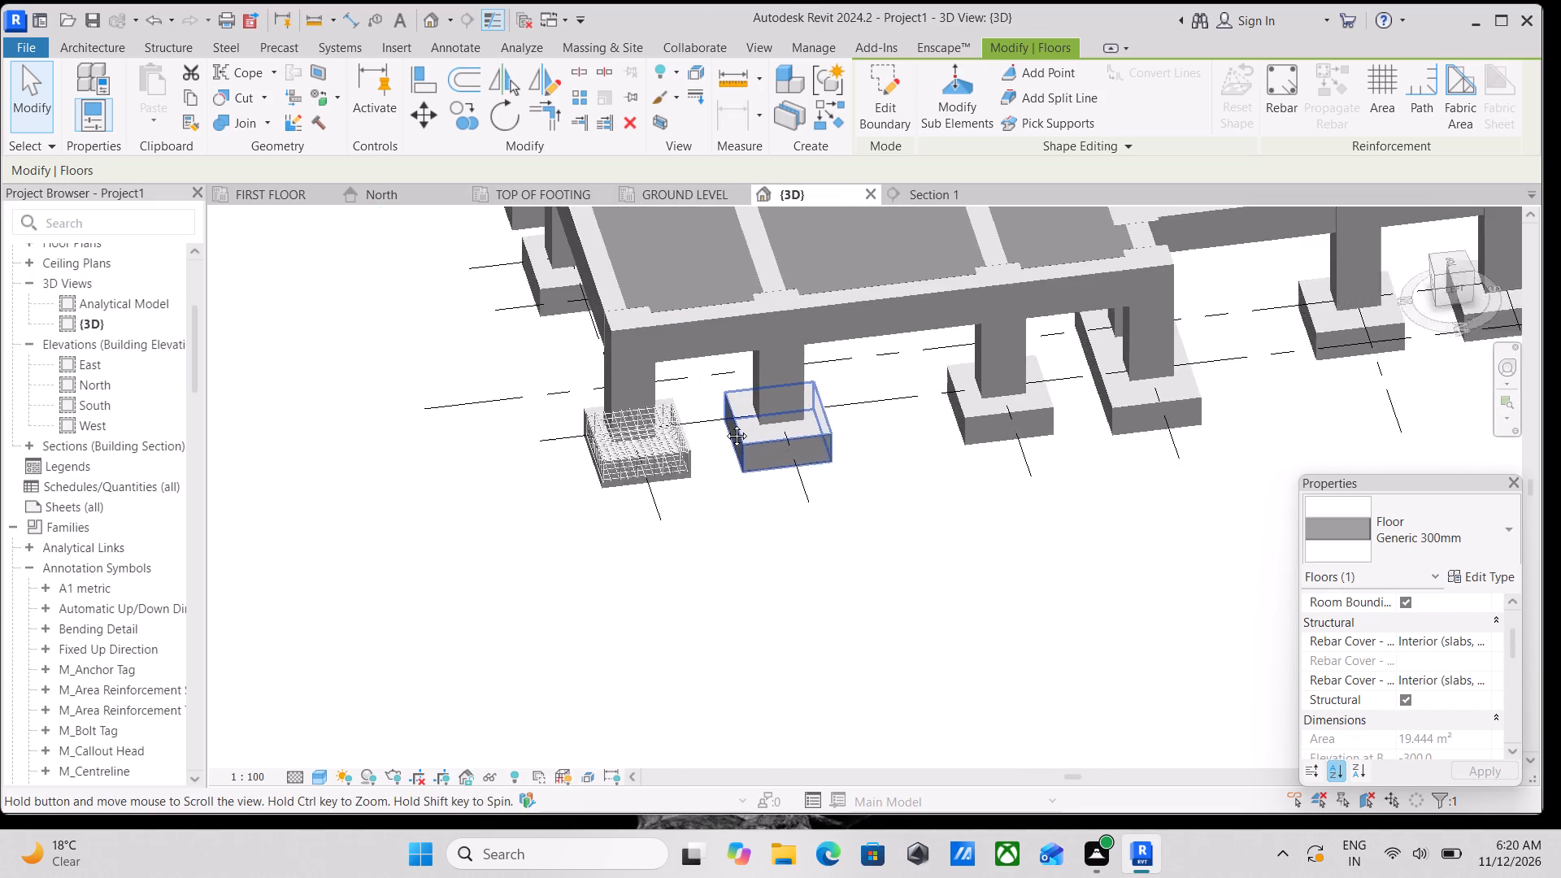
{"action": "middle_click_drag", "start_coordinate": [724, 424], "coordinate": [750, 549]}
{"action": "scroll", "coordinate": [1123, 430], "scroll_direction": "down", "scroll_amount": 3}
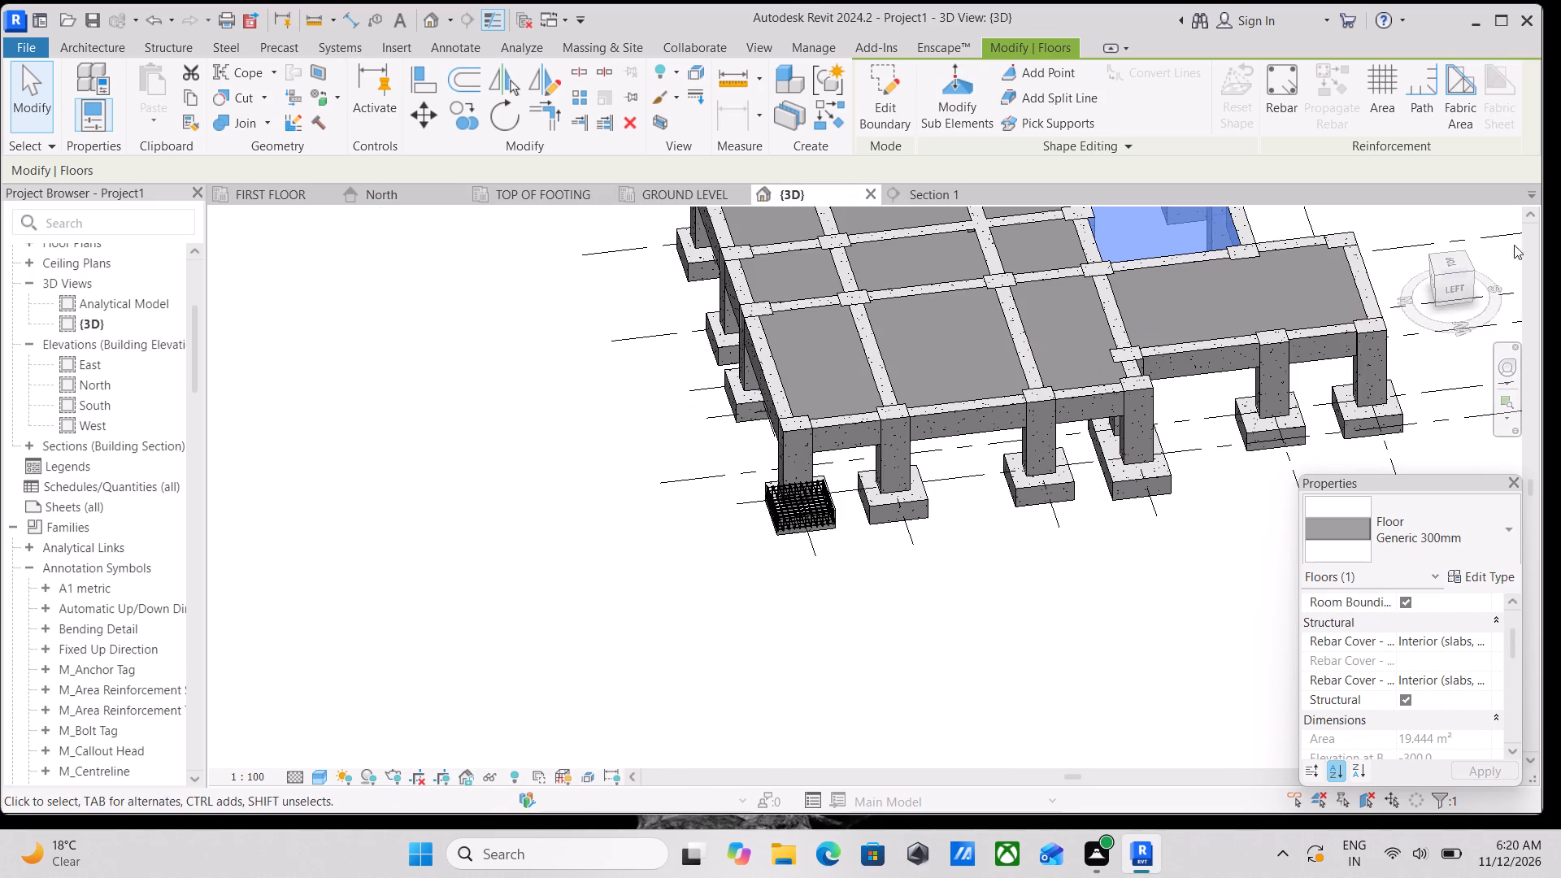
{"action": "scroll", "coordinate": [1038, 354], "scroll_direction": "down", "scroll_amount": 1}
{"action": "middle_click_drag", "start_coordinate": [1038, 355], "coordinate": [1020, 481]}
{"action": "key", "text": "Escape"}
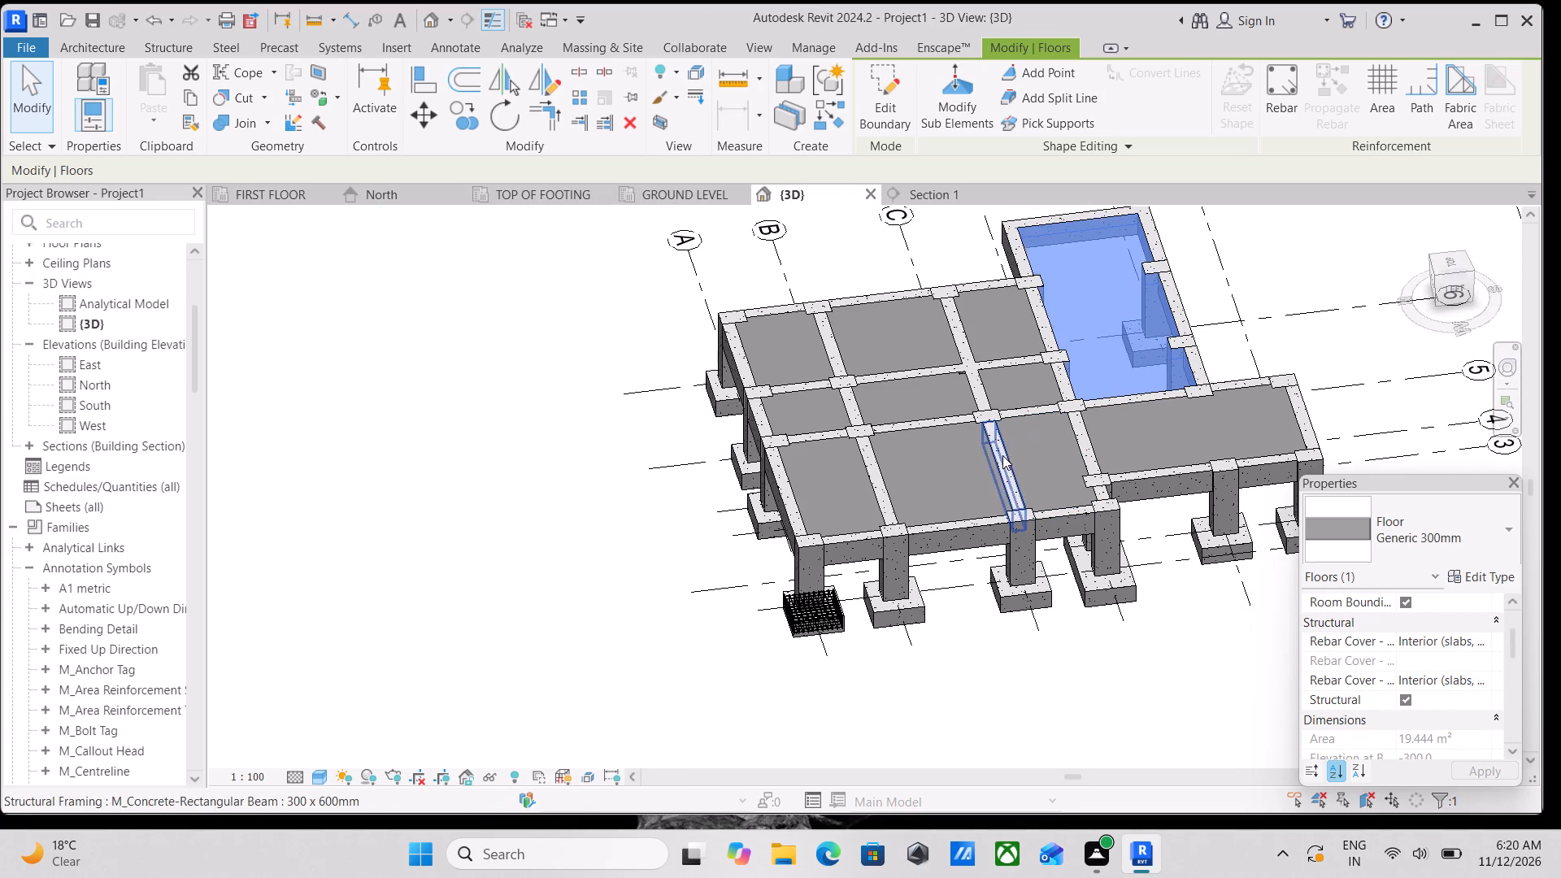
{"action": "key", "text": "Escape"}
{"action": "scroll", "coordinate": [1134, 346], "scroll_direction": "up", "scroll_amount": 4}
{"action": "middle_click_drag", "start_coordinate": [1132, 345], "coordinate": [945, 391]}
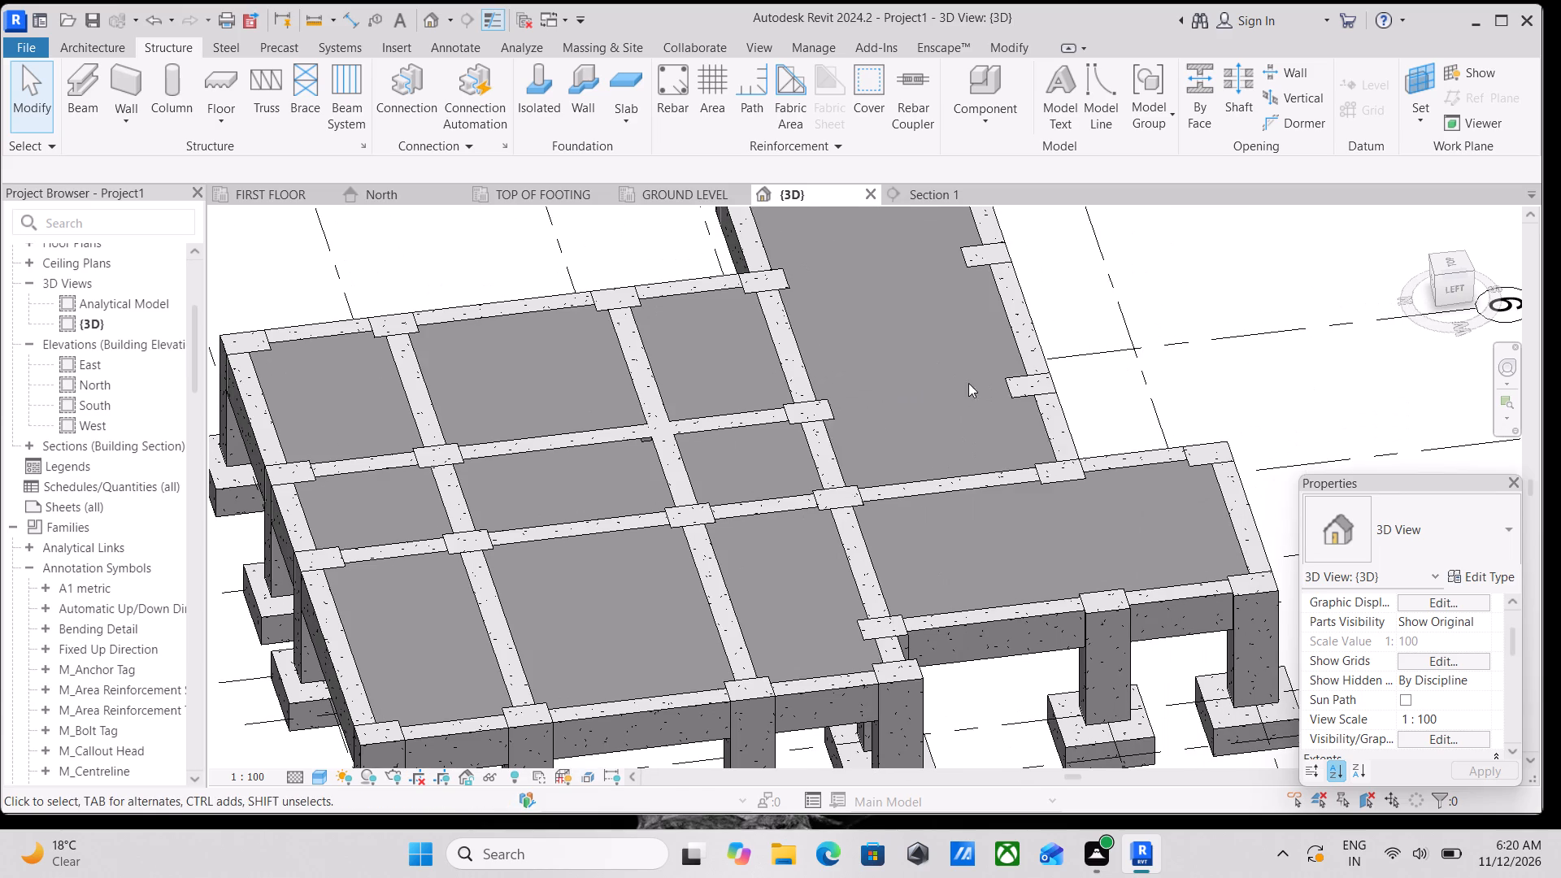
{"action": "scroll", "coordinate": [987, 360], "scroll_direction": "down", "scroll_amount": 2}
{"action": "middle_click_drag", "start_coordinate": [983, 362], "coordinate": [934, 393]}
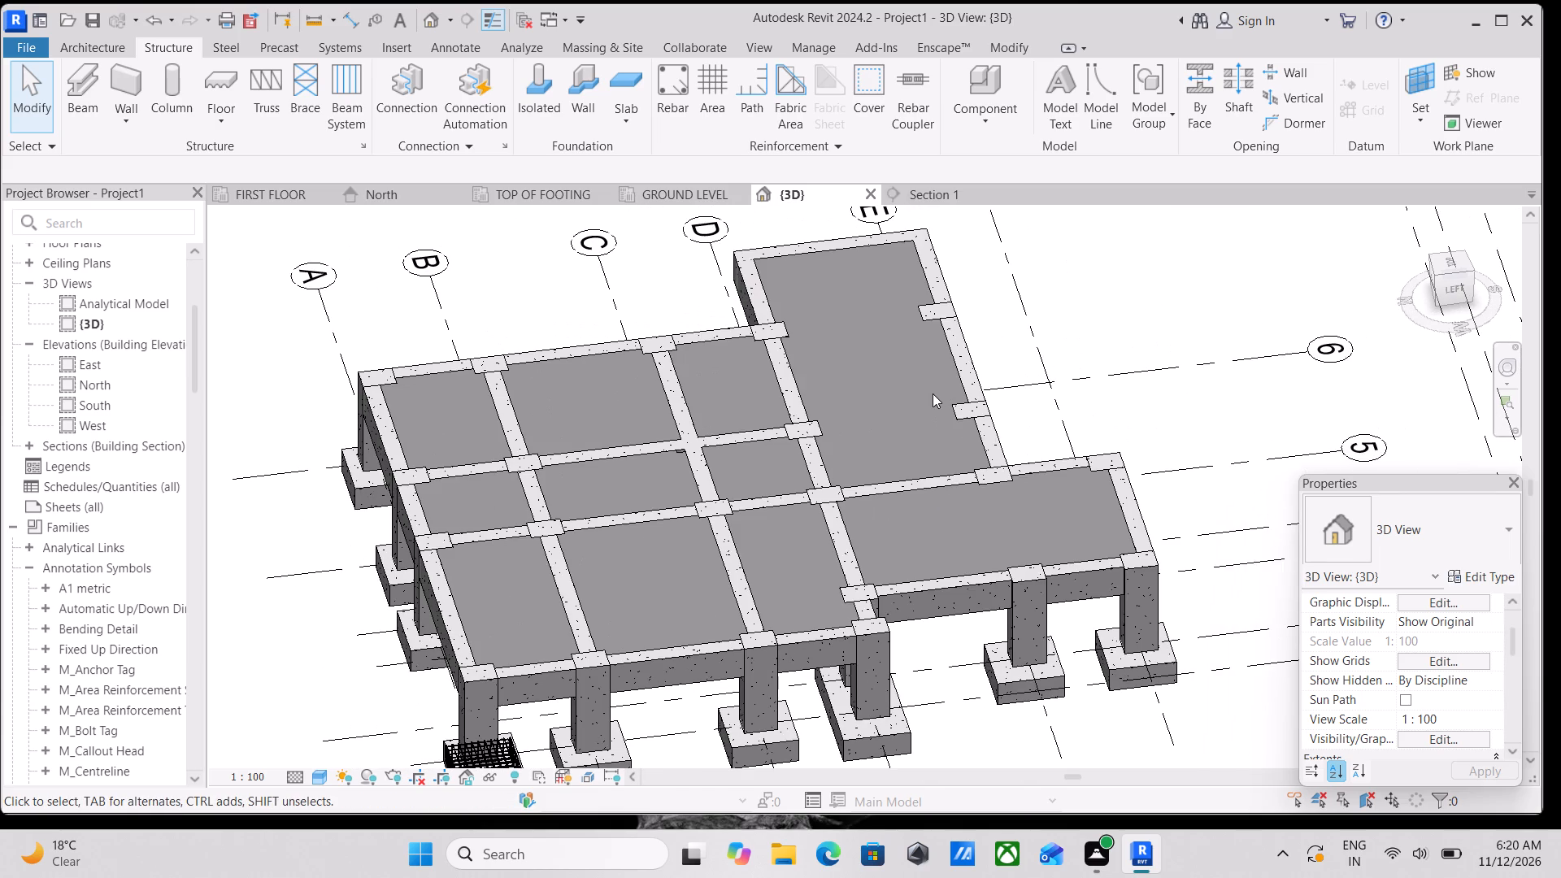
{"action": "scroll", "coordinate": [556, 345], "scroll_direction": "down", "scroll_amount": 2}
{"action": "middle_click_drag", "start_coordinate": [554, 389], "coordinate": [521, 308]}
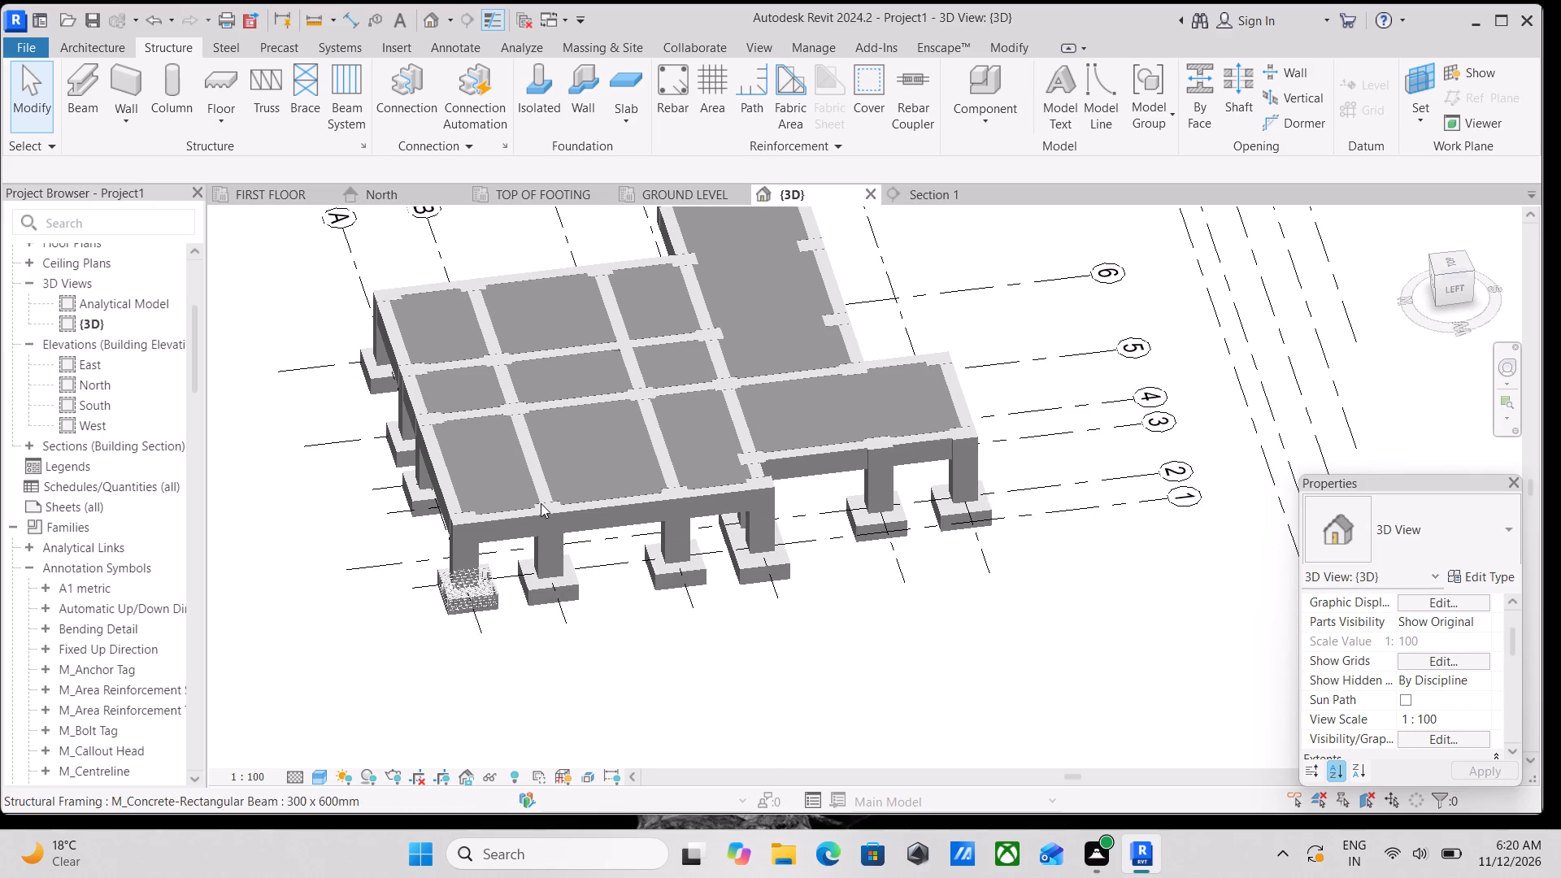
{"action": "scroll", "coordinate": [504, 593], "scroll_direction": "up", "scroll_amount": 5}
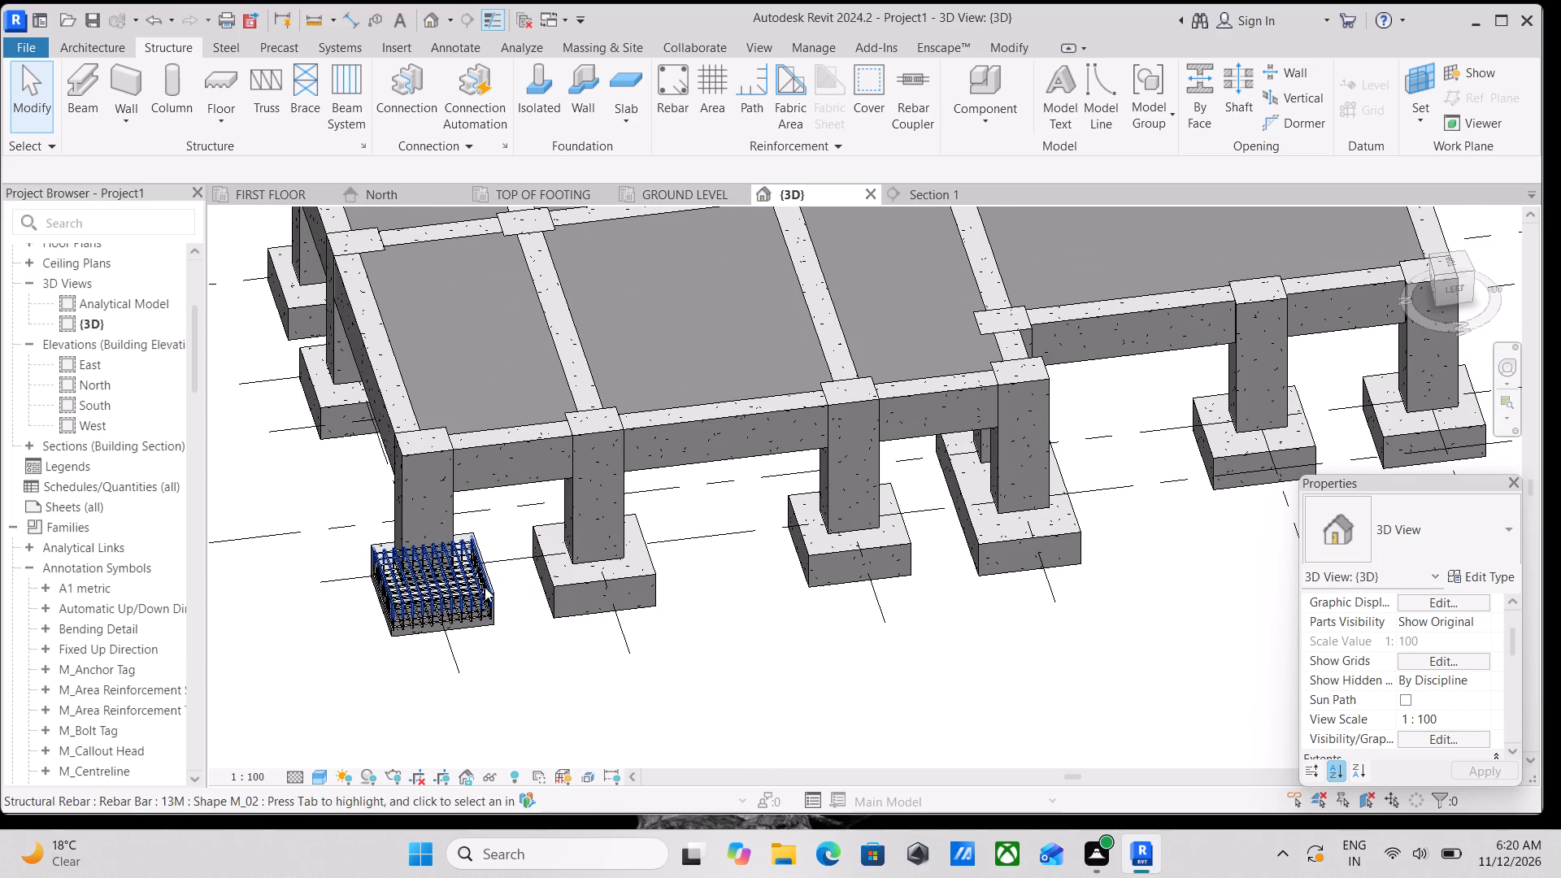
Inspect the reinforced corner footing and compare it with the neighbouring footings and columns in the 3D view.
{"action": "scroll", "coordinate": [650, 607], "scroll_direction": "up", "scroll_amount": 4}
{"action": "scroll", "coordinate": [443, 476], "scroll_direction": "up", "scroll_amount": 2}
{"action": "scroll", "coordinate": [405, 433], "scroll_direction": "down", "scroll_amount": 3}
{"action": "middle_click_drag", "start_coordinate": [405, 432], "coordinate": [440, 441]}
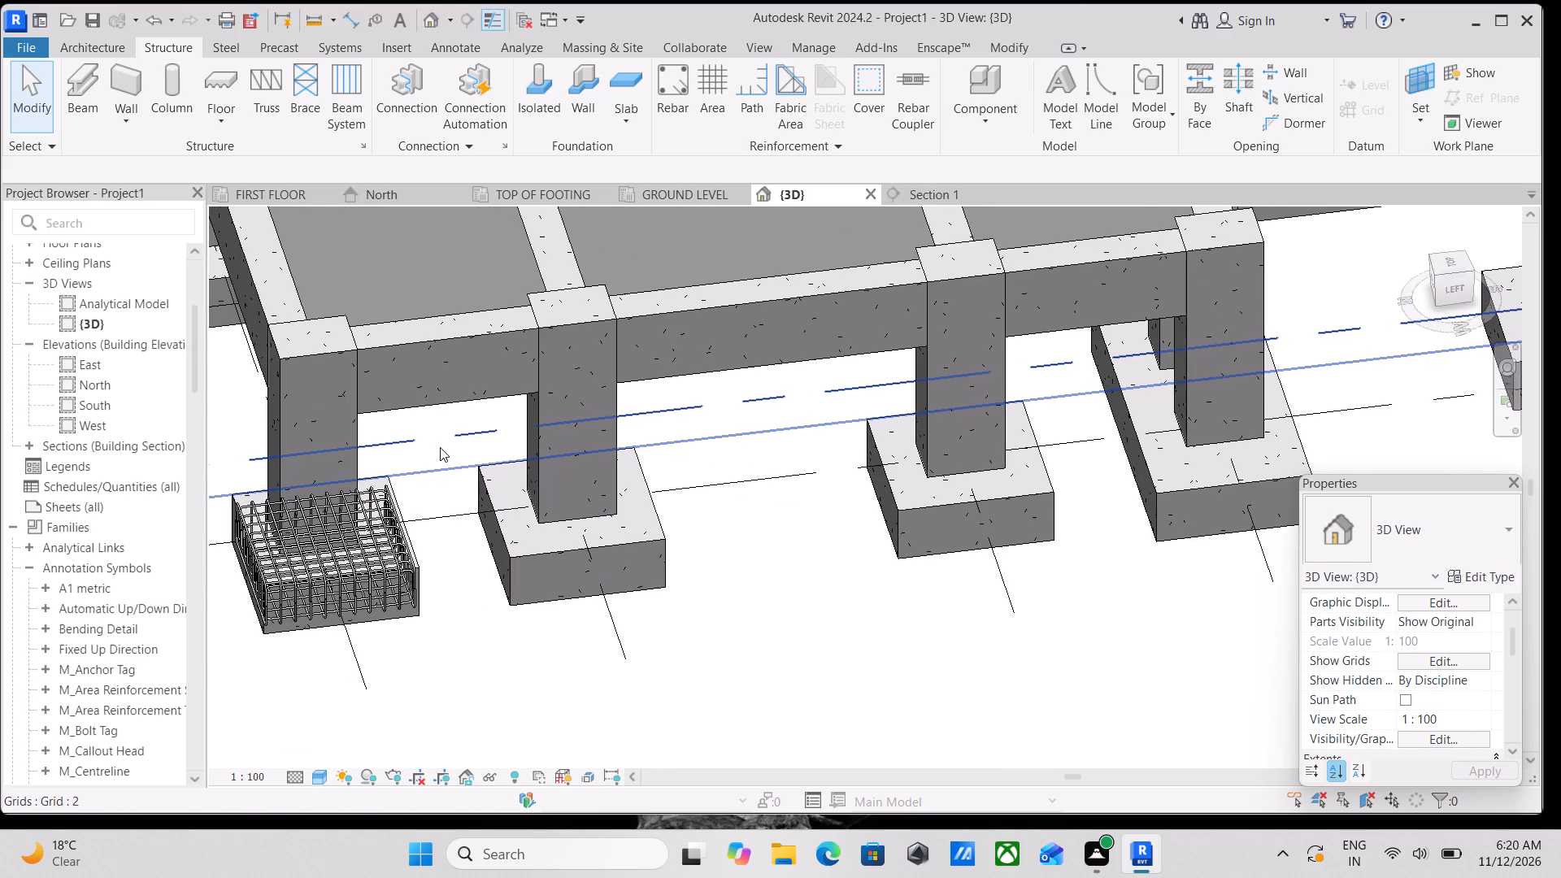
{"action": "scroll", "coordinate": [440, 447], "scroll_direction": "down", "scroll_amount": 2}
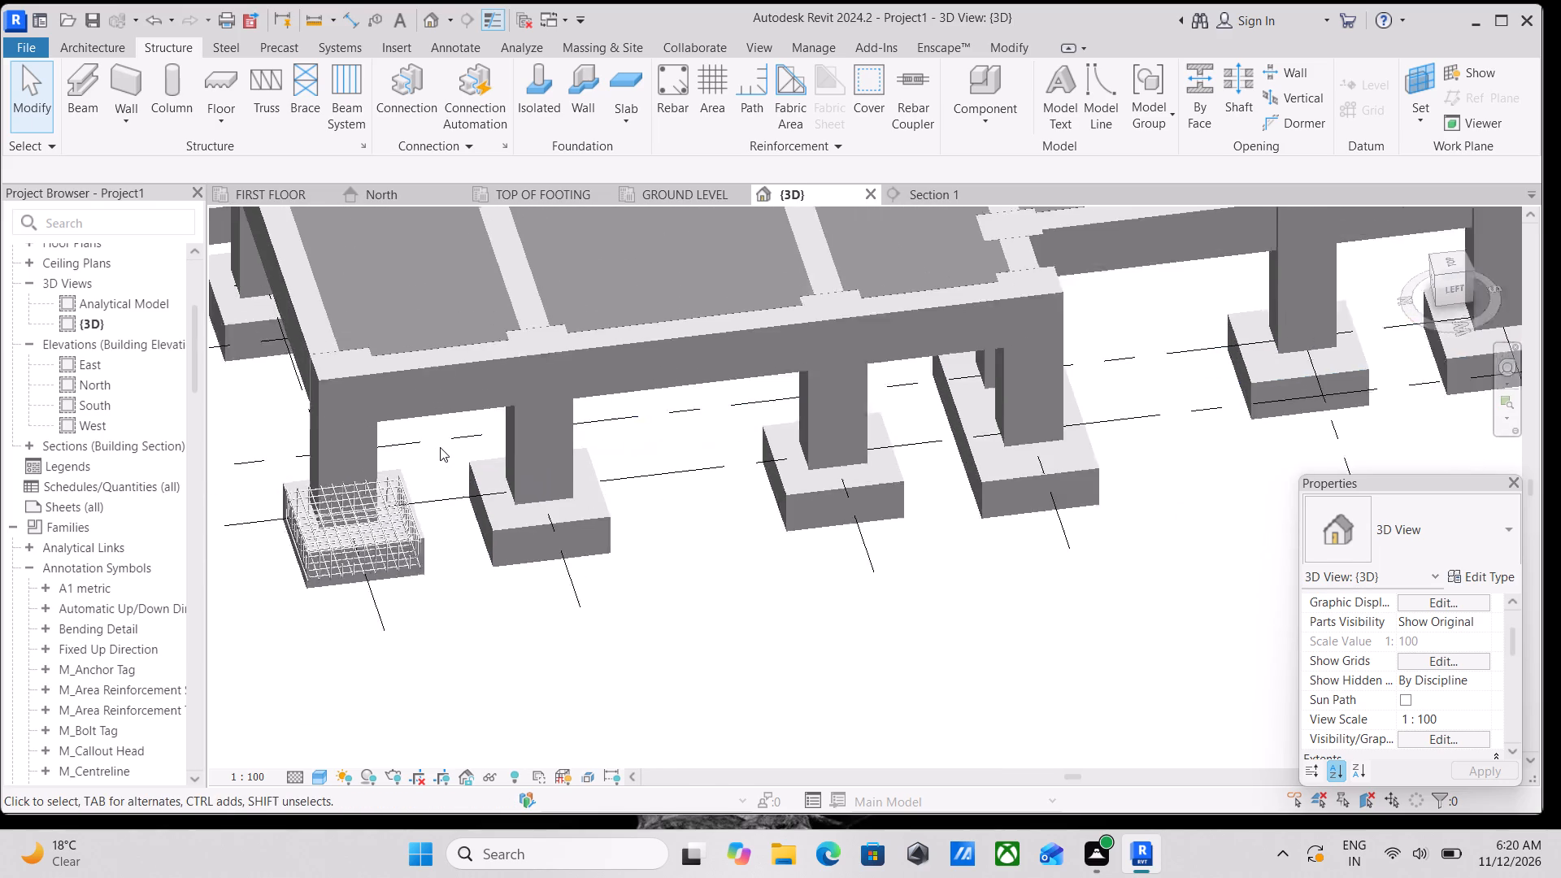
{"action": "scroll", "coordinate": [440, 447], "scroll_direction": "down", "scroll_amount": 7}
{"action": "middle_click_drag", "start_coordinate": [448, 475], "coordinate": [463, 534]}
{"action": "scroll", "coordinate": [480, 544], "scroll_direction": "up", "scroll_amount": 2}
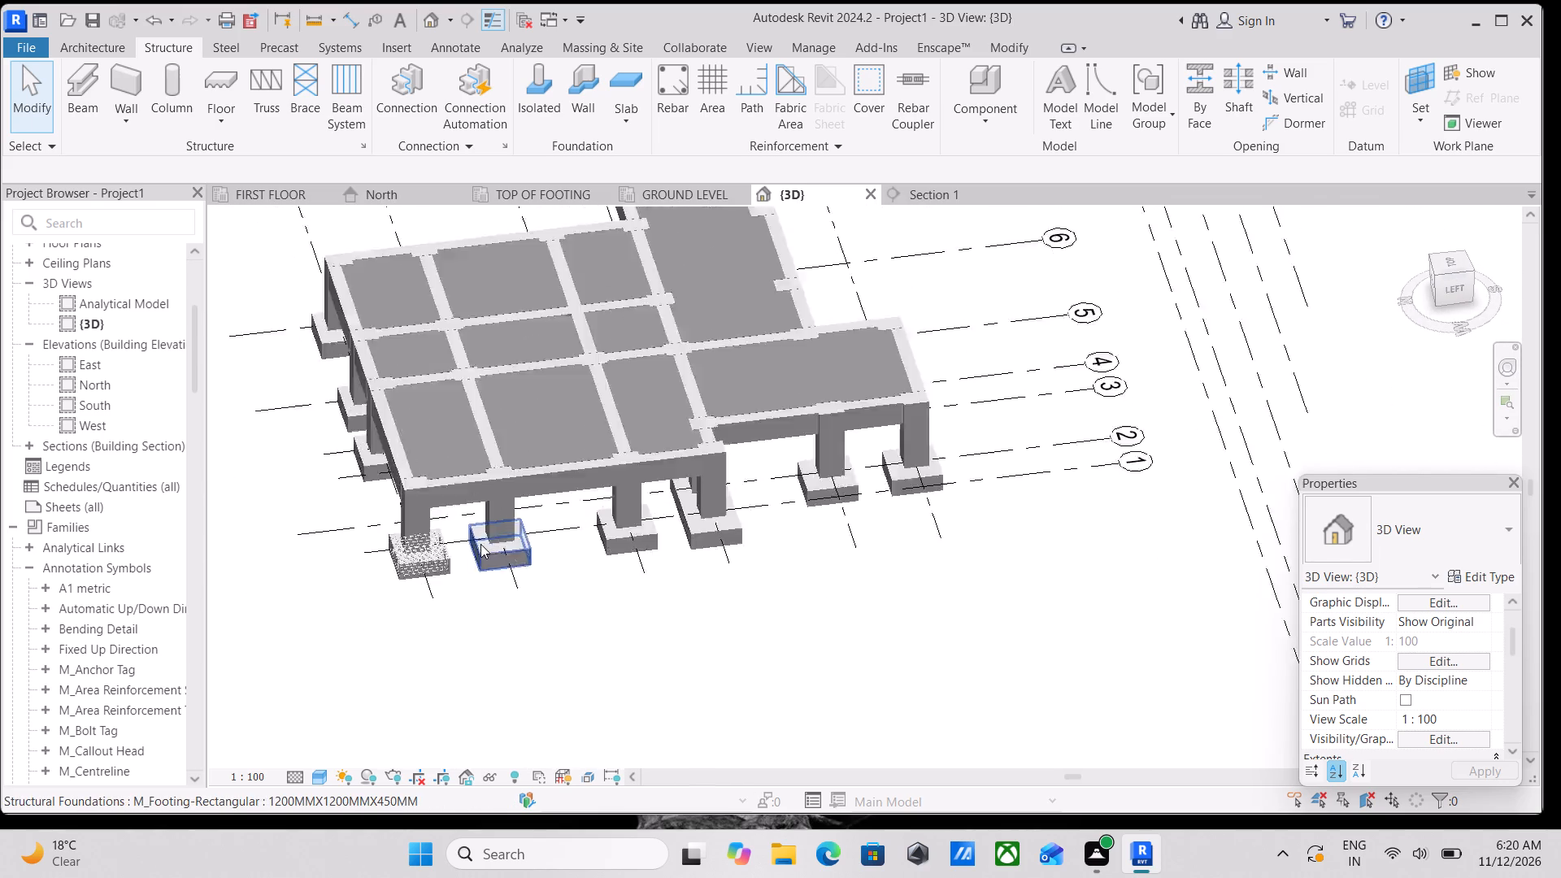
{"action": "middle_click_drag", "start_coordinate": [534, 567], "coordinate": [653, 541]}
{"action": "scroll", "coordinate": [653, 541], "scroll_direction": "up", "scroll_amount": 2}
{"action": "scroll", "coordinate": [578, 528], "scroll_direction": "up", "scroll_amount": 4}
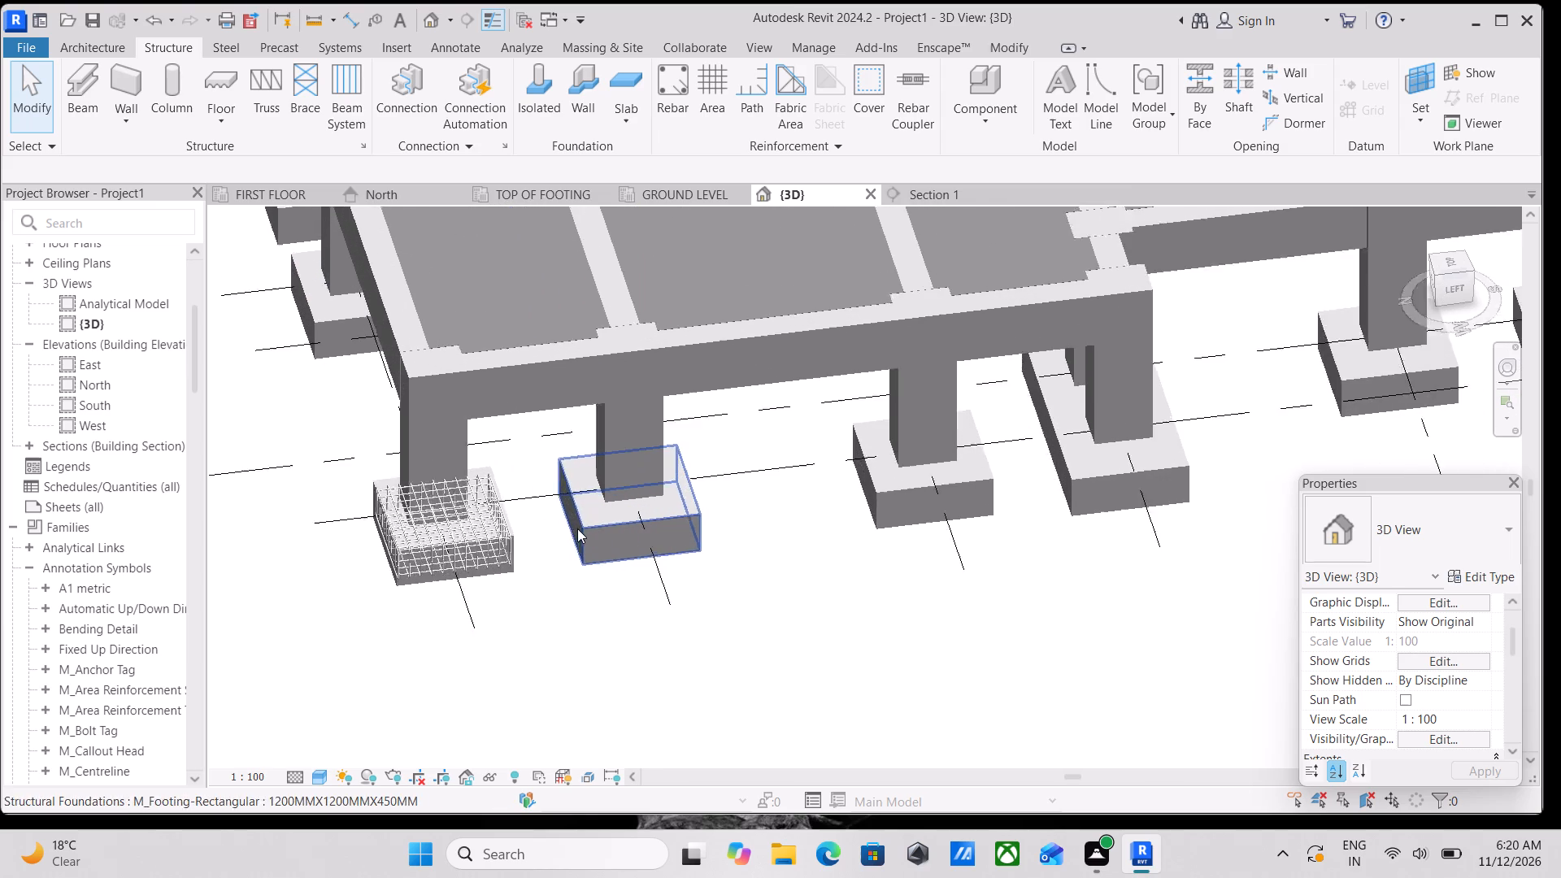
{"action": "scroll", "coordinate": [563, 532], "scroll_direction": "up", "scroll_amount": 7}
{"action": "middle_click_drag", "start_coordinate": [411, 381], "coordinate": [601, 338]}
{"action": "scroll", "coordinate": [546, 353], "scroll_direction": "up", "scroll_amount": 2}
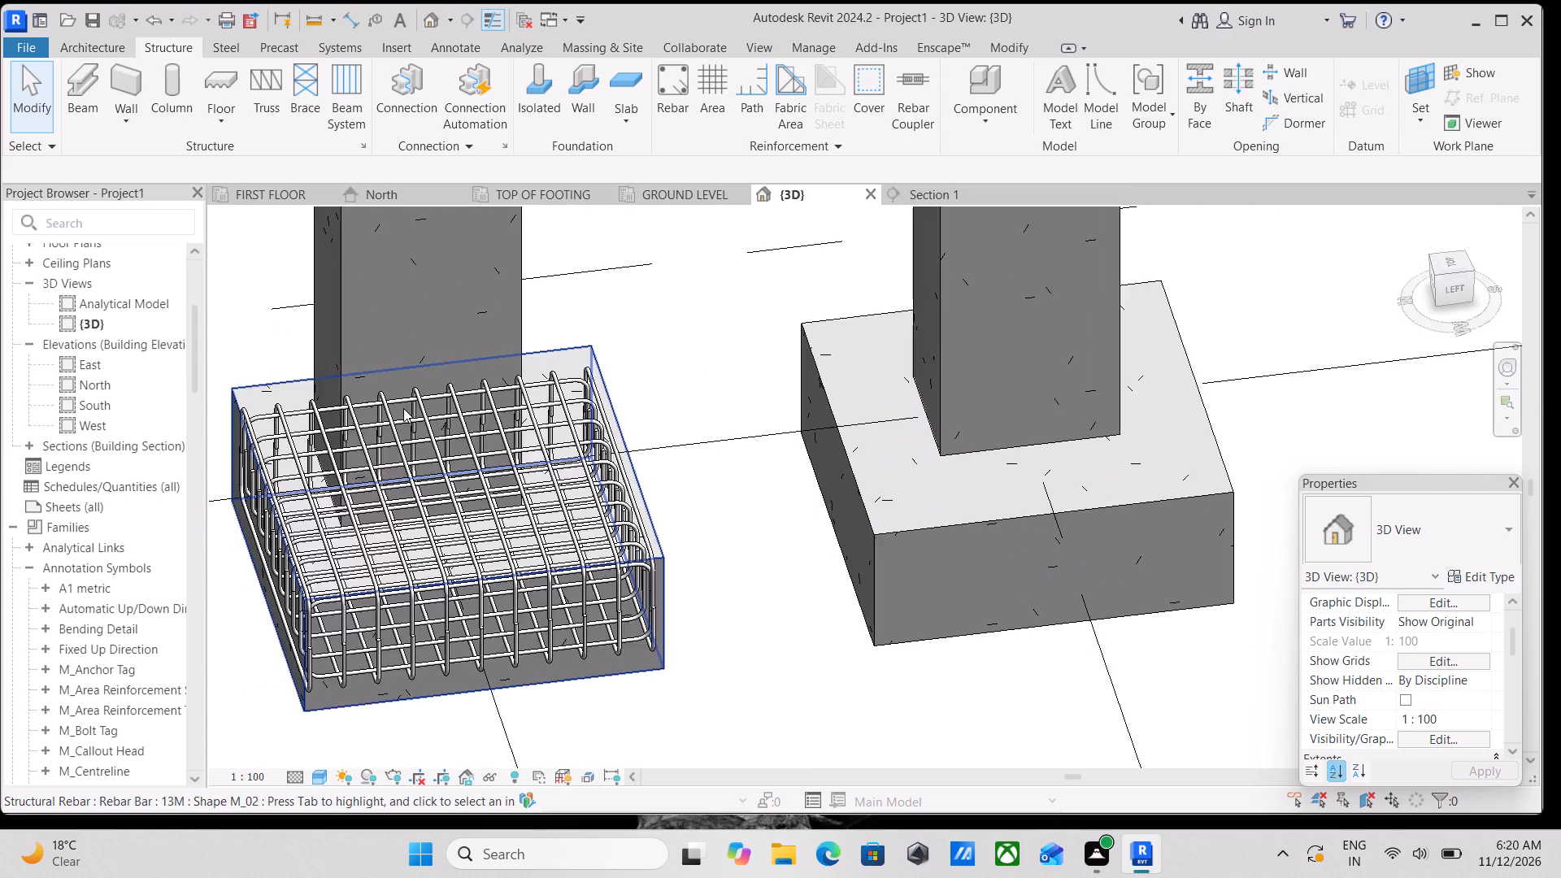
{"action": "scroll", "coordinate": [403, 408], "scroll_direction": "up", "scroll_amount": 1}
{"action": "scroll", "coordinate": [391, 405], "scroll_direction": "down", "scroll_amount": 2}
{"action": "middle_click_drag", "start_coordinate": [411, 405], "coordinate": [505, 406]}
{"action": "scroll", "coordinate": [505, 406], "scroll_direction": "up", "scroll_amount": 2}
{"action": "scroll", "coordinate": [505, 406], "scroll_direction": "down", "scroll_amount": 8}
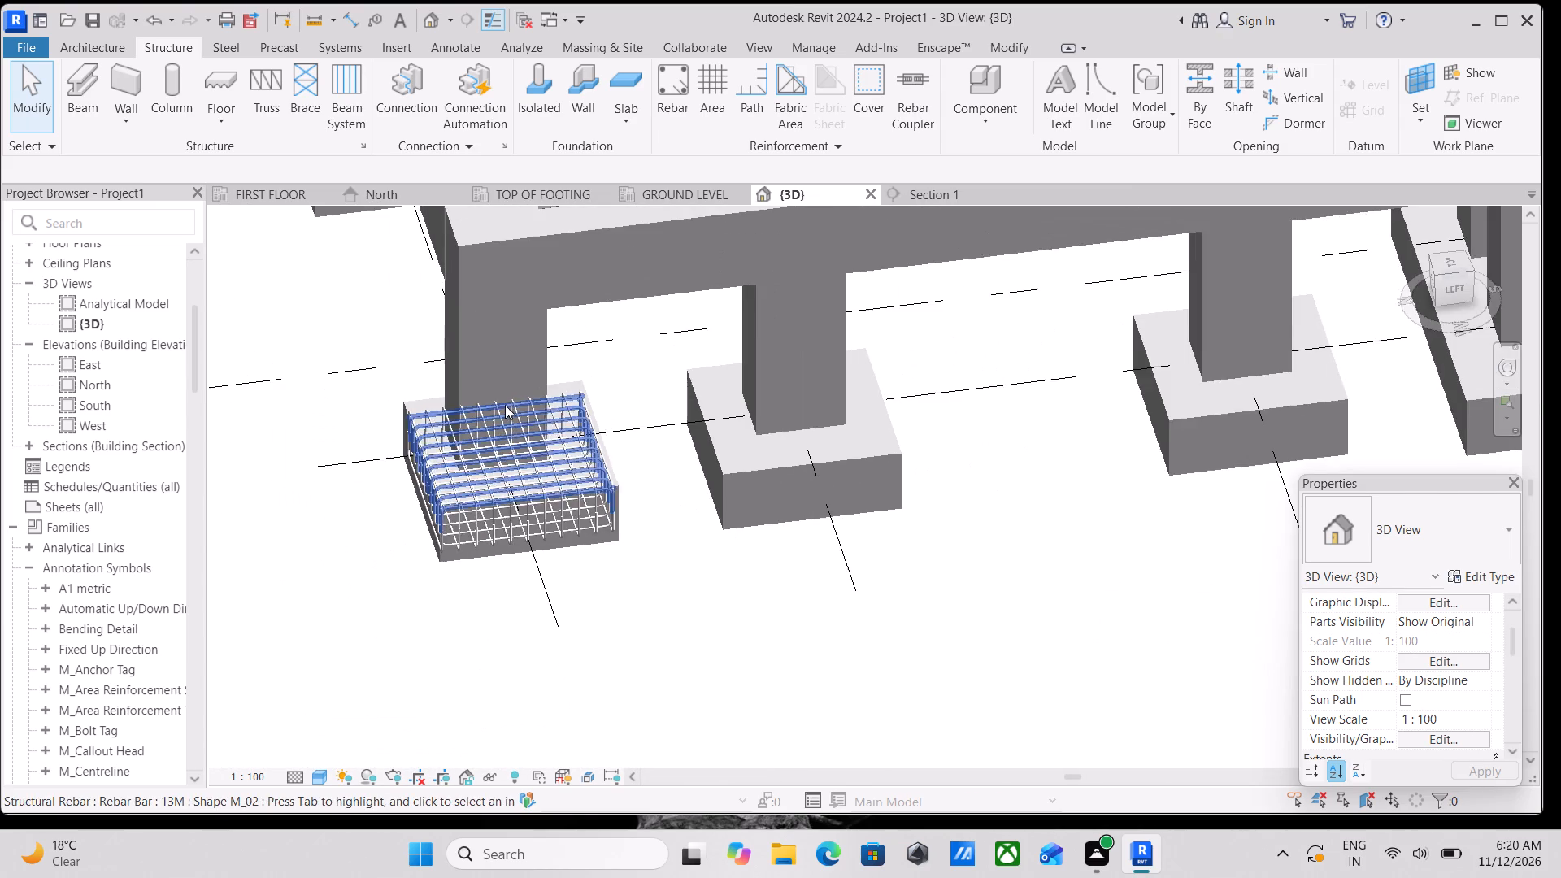
{"action": "scroll", "coordinate": [485, 321], "scroll_direction": "down", "scroll_amount": 1}
{"action": "middle_click_drag", "start_coordinate": [485, 329], "coordinate": [482, 344]}
{"action": "scroll", "coordinate": [482, 344], "scroll_direction": "up", "scroll_amount": 1}
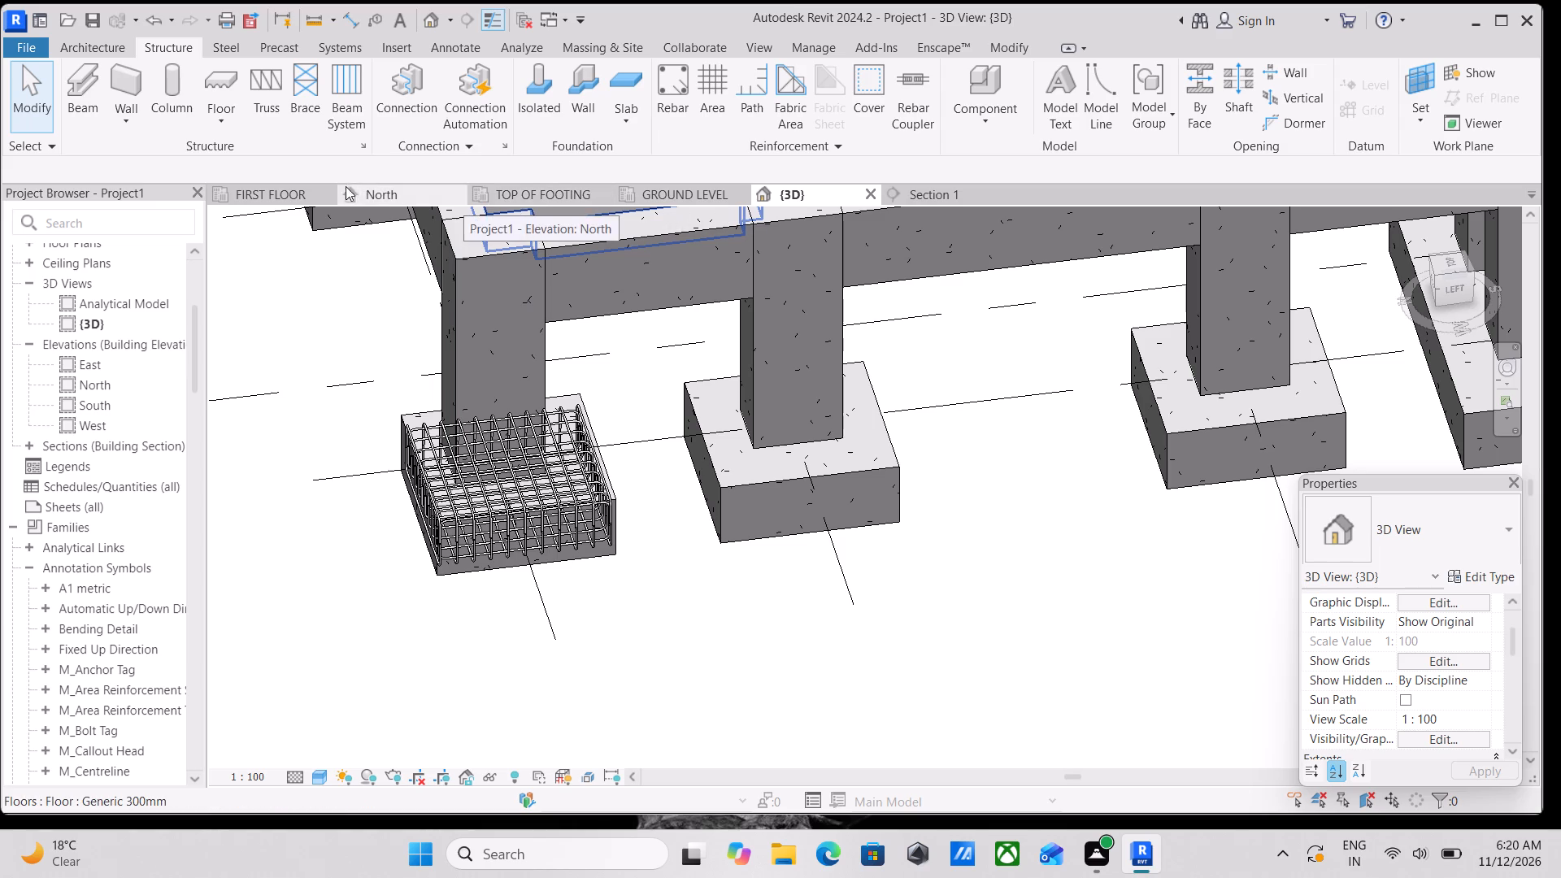
Look over the GROUND LEVEL plan around grids A to C, including the floor panels, columns and section mark.
{"action": "left_click", "coordinate": [306, 187]}
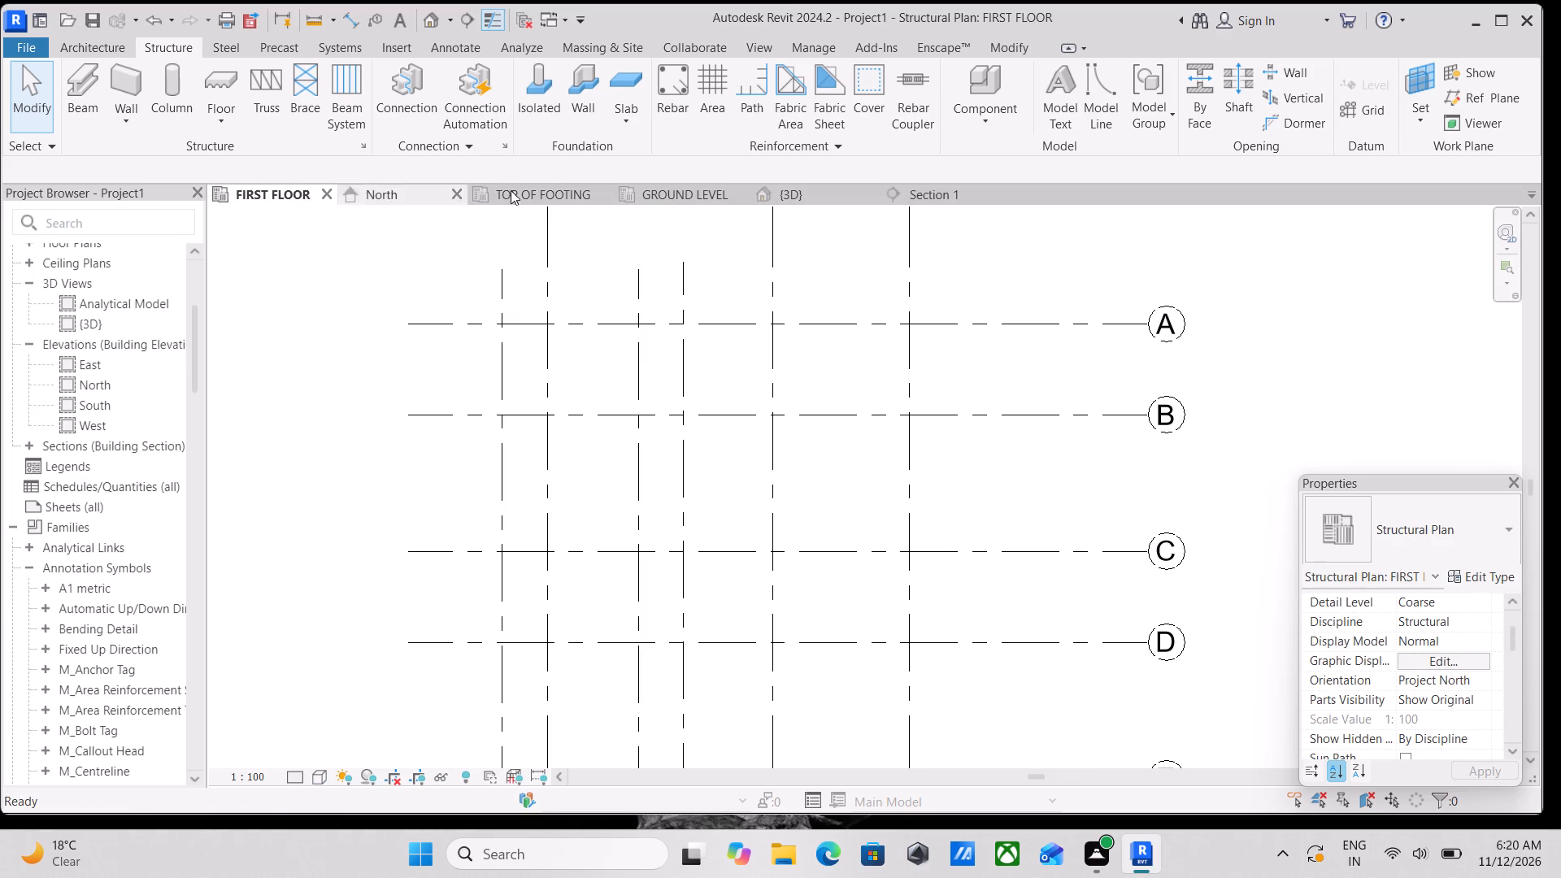
{"action": "left_click", "coordinate": [676, 193]}
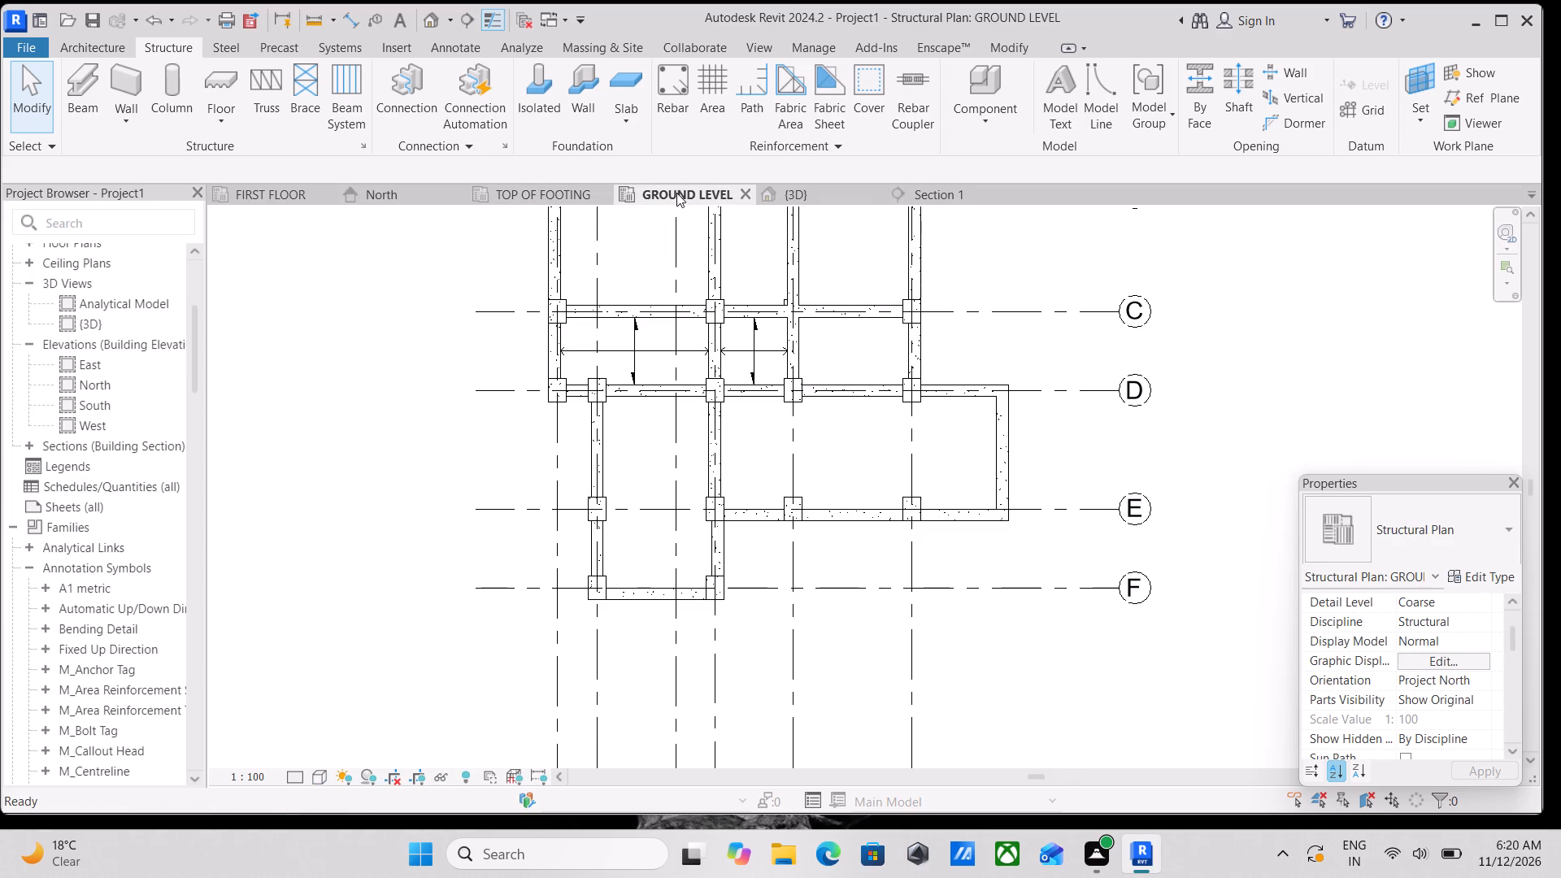
{"action": "scroll", "coordinate": [602, 357], "scroll_direction": "up", "scroll_amount": 1}
{"action": "scroll", "coordinate": [601, 358], "scroll_direction": "down", "scroll_amount": 1}
{"action": "middle_click_drag", "start_coordinate": [595, 398], "coordinate": [540, 671]}
{"action": "scroll", "coordinate": [529, 473], "scroll_direction": "up", "scroll_amount": 2}
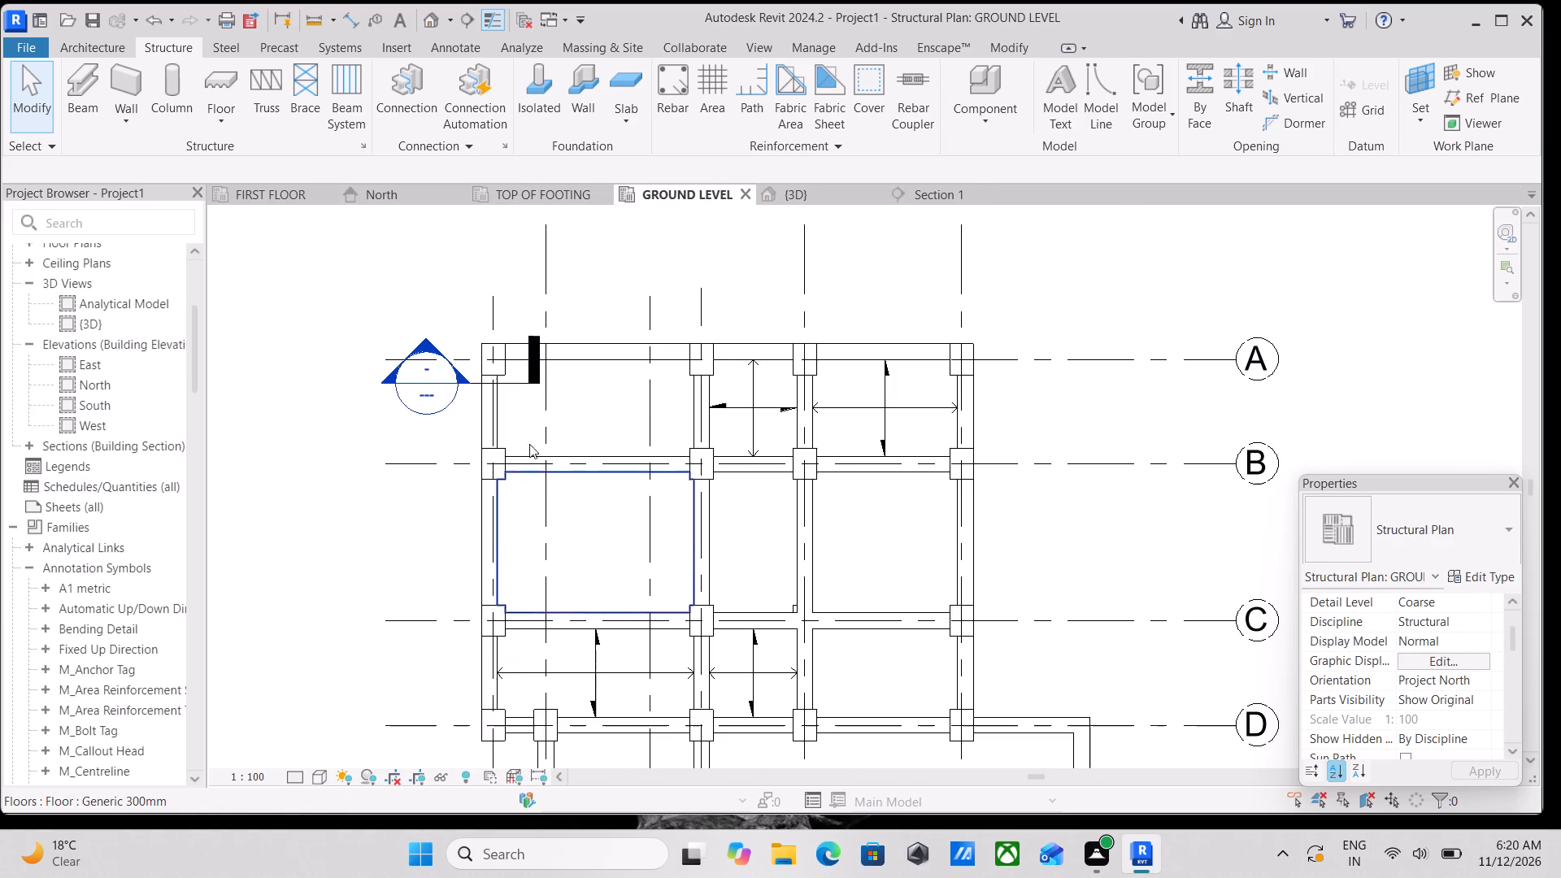
{"action": "middle_click_drag", "start_coordinate": [528, 389], "coordinate": [514, 426]}
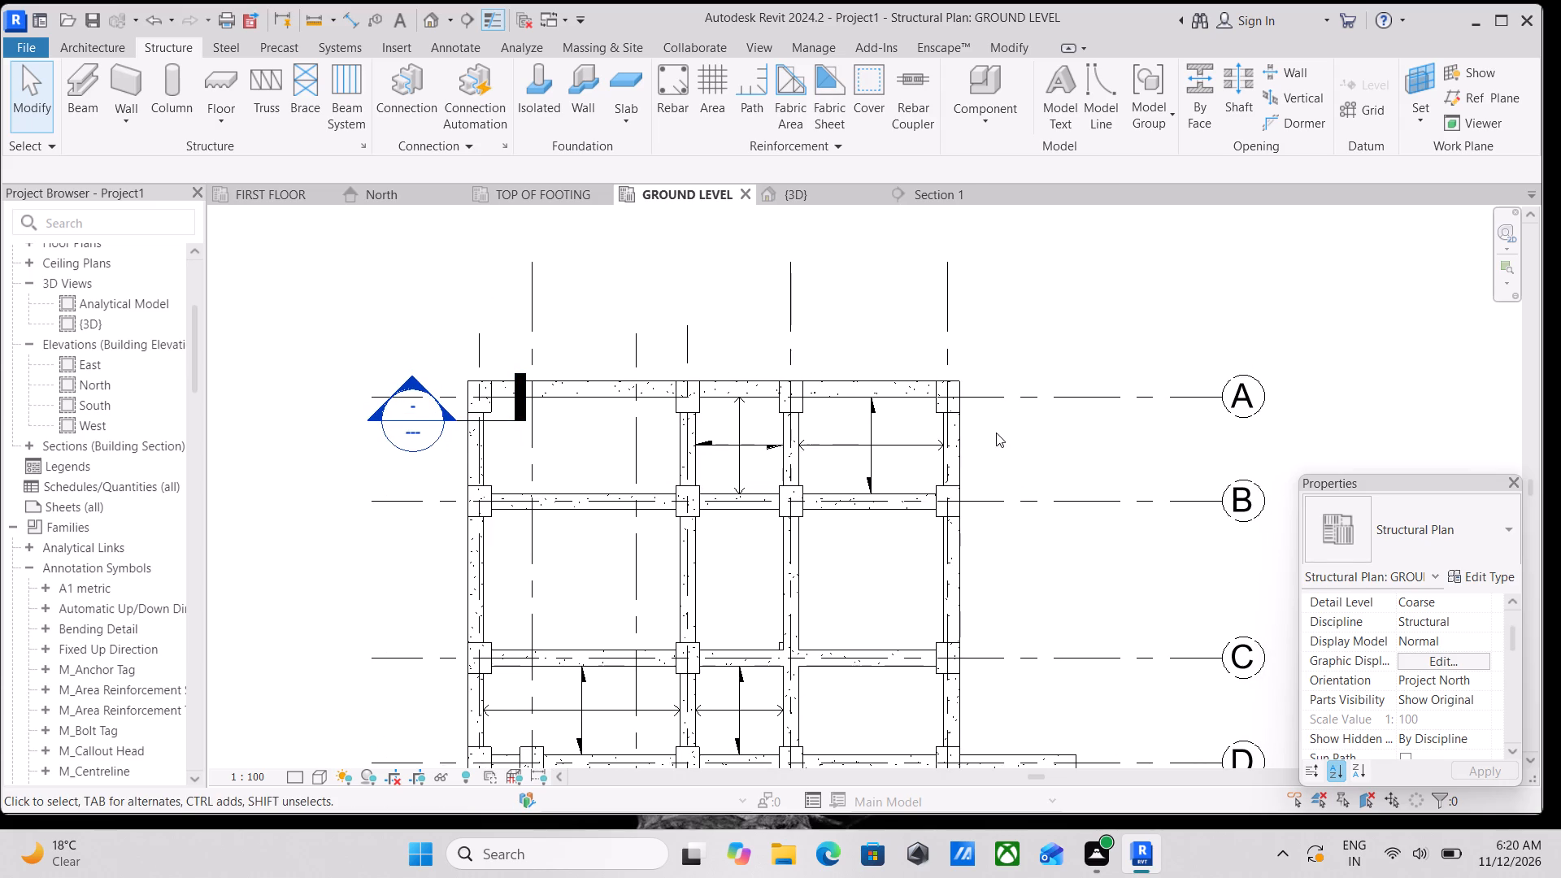
{"action": "scroll", "coordinate": [996, 432], "scroll_direction": "up", "scroll_amount": 6}
{"action": "scroll", "coordinate": [808, 457], "scroll_direction": "up", "scroll_amount": 3}
{"action": "scroll", "coordinate": [800, 376], "scroll_direction": "down", "scroll_amount": 2}
{"action": "middle_click_drag", "start_coordinate": [796, 380], "coordinate": [781, 395]}
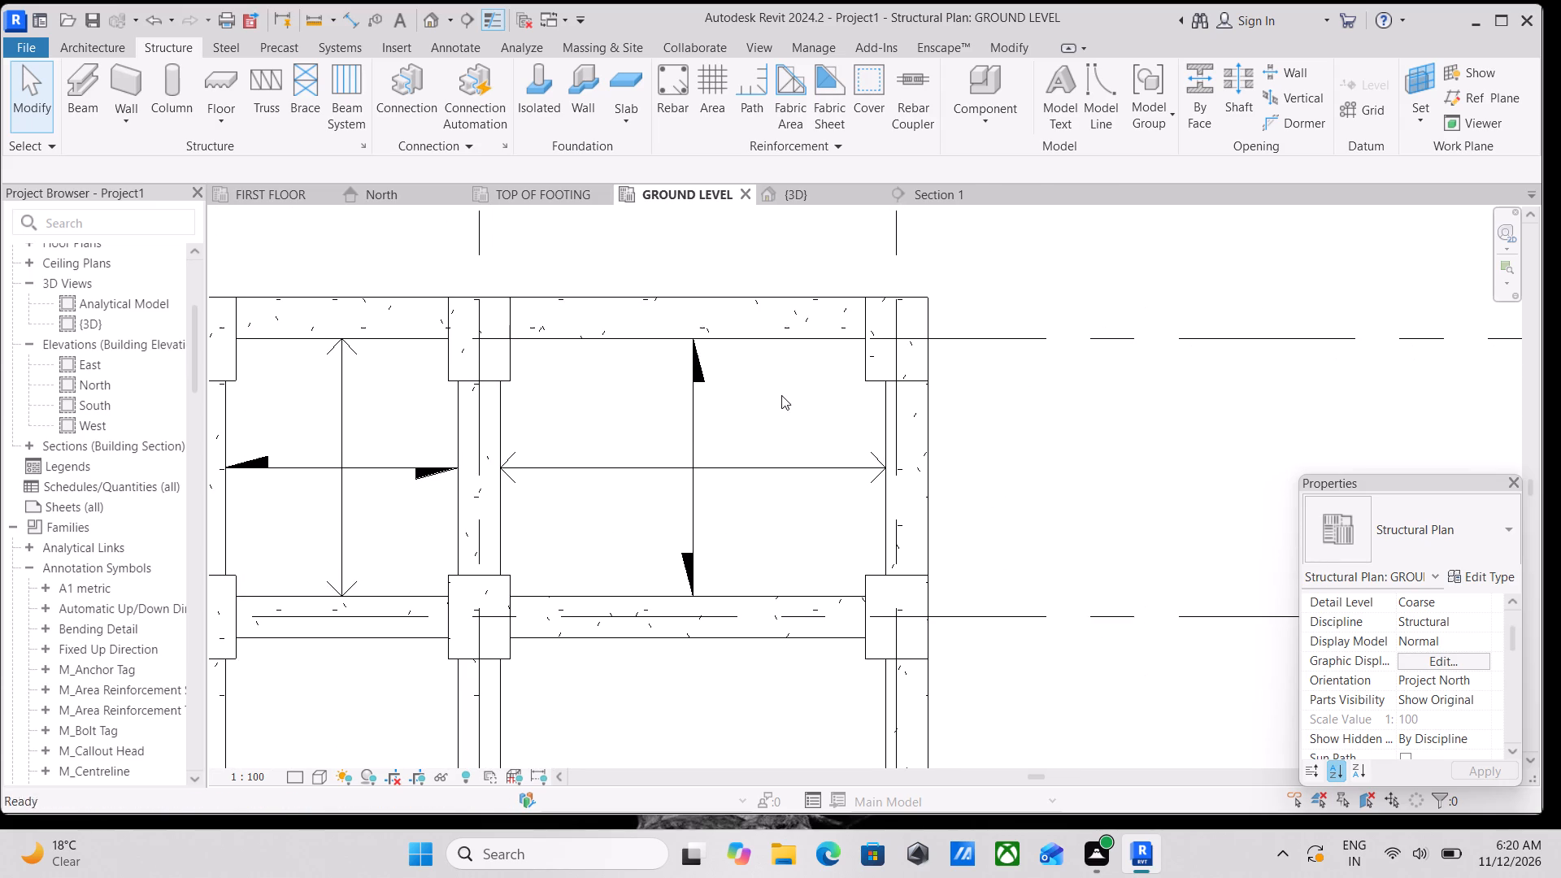
{"action": "scroll", "coordinate": [585, 147], "scroll_direction": "down", "scroll_amount": 3}
{"action": "scroll", "coordinate": [546, 461], "scroll_direction": "down", "scroll_amount": 2}
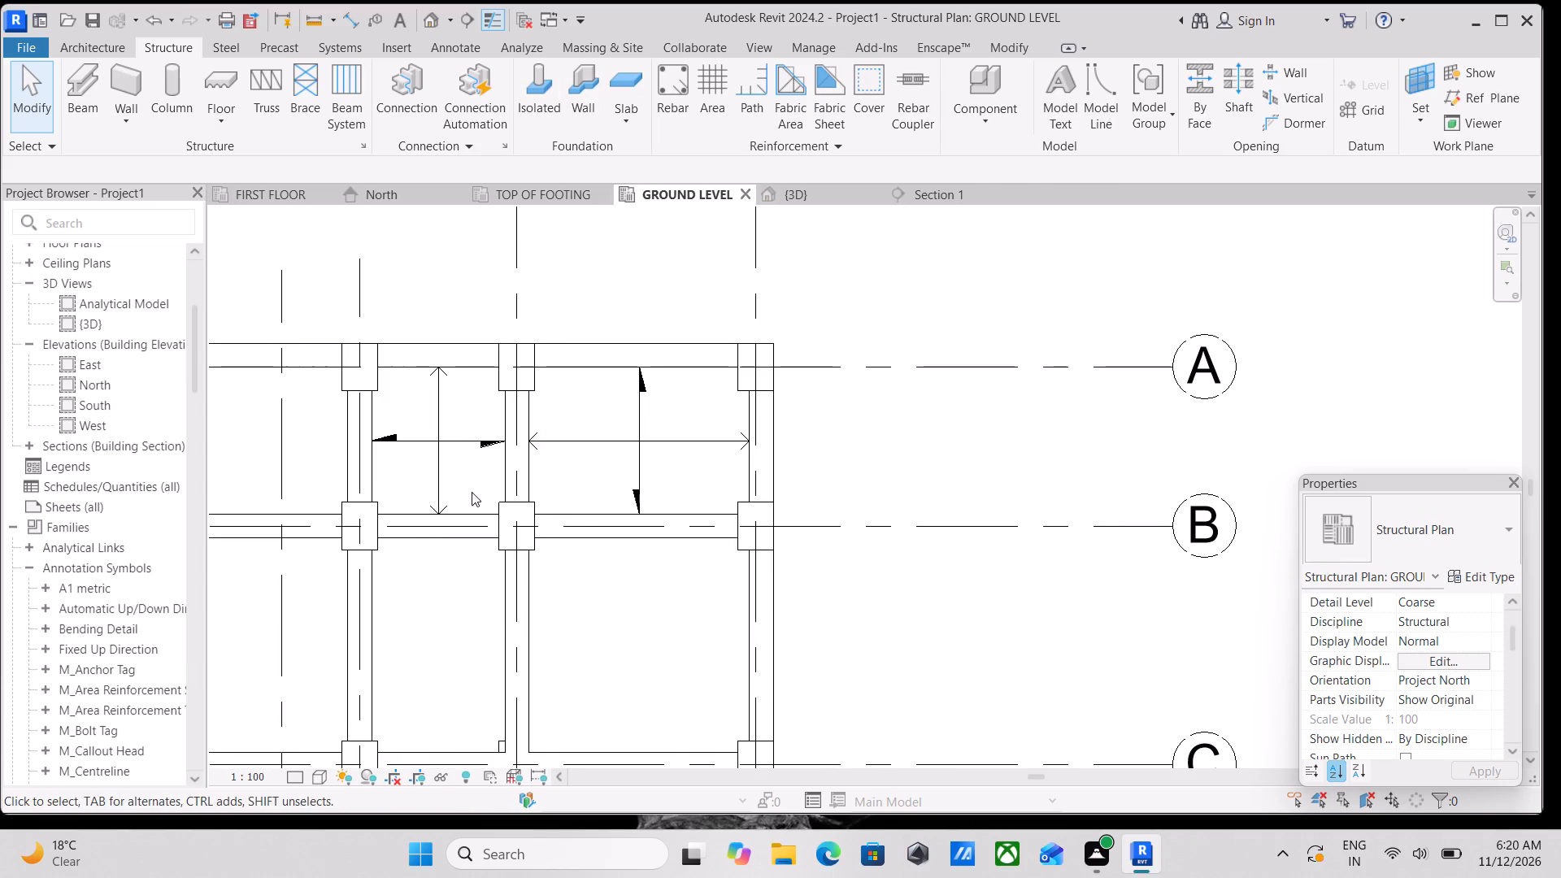
{"action": "middle_click_drag", "start_coordinate": [484, 499], "coordinate": [495, 505]}
{"action": "scroll", "coordinate": [687, 383], "scroll_direction": "down", "scroll_amount": 2}
{"action": "middle_click_drag", "start_coordinate": [698, 387], "coordinate": [887, 378]}
{"action": "scroll", "coordinate": [884, 378], "scroll_direction": "up", "scroll_amount": 1}
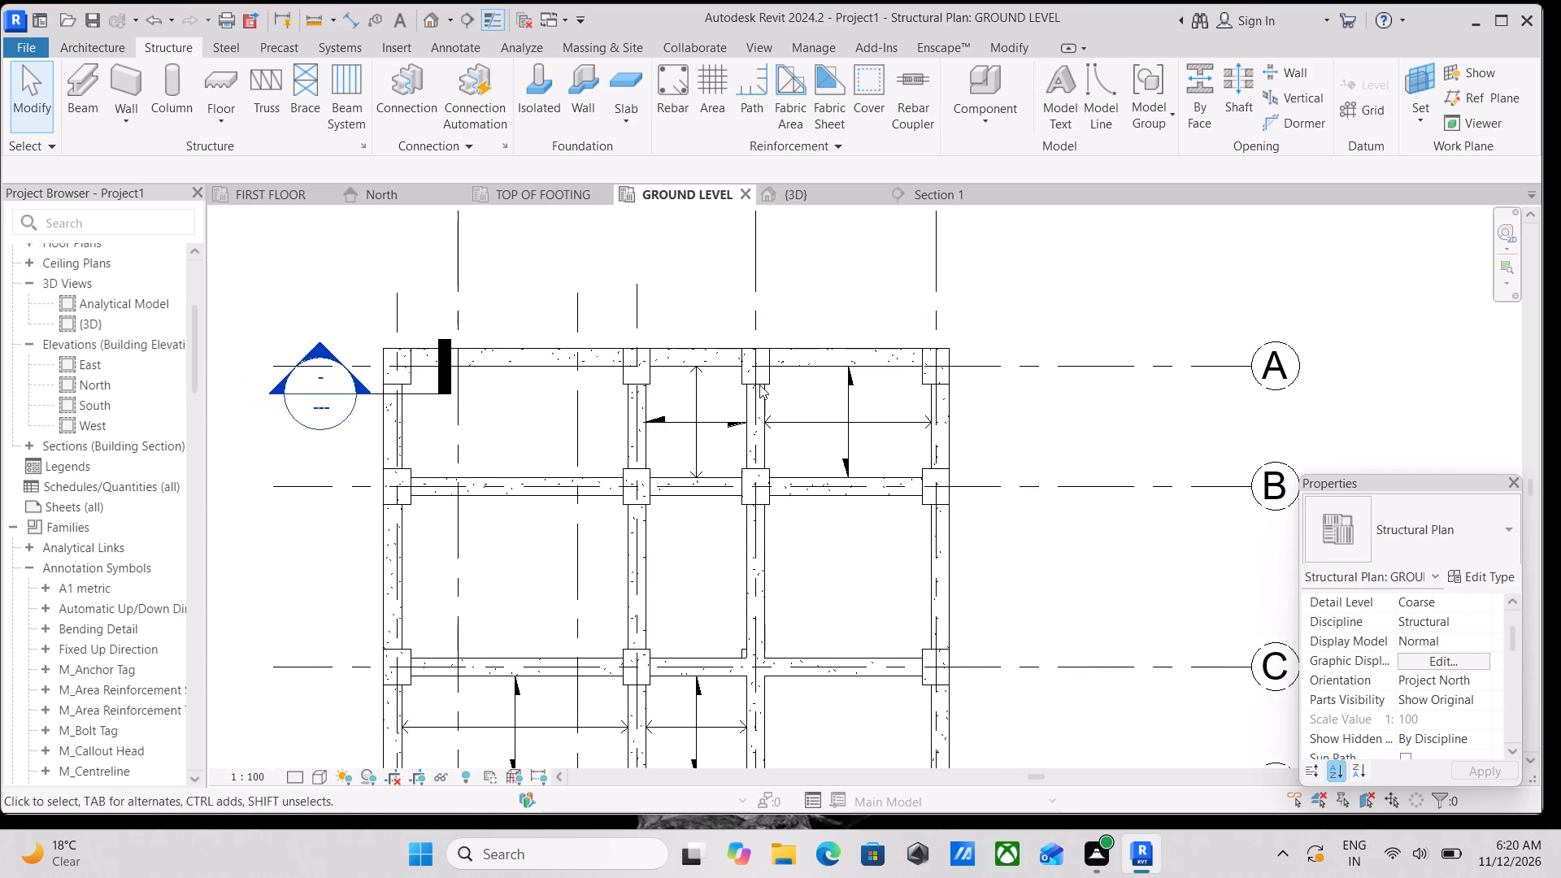
{"action": "scroll", "coordinate": [759, 385], "scroll_direction": "up", "scroll_amount": 1}
{"action": "scroll", "coordinate": [411, 388], "scroll_direction": "up", "scroll_amount": 1}
Nudge the Section 1 line towards grid A so it cuts through the corner column at grids A and 1.
{"action": "middle_click_drag", "start_coordinate": [340, 379], "coordinate": [720, 406]}
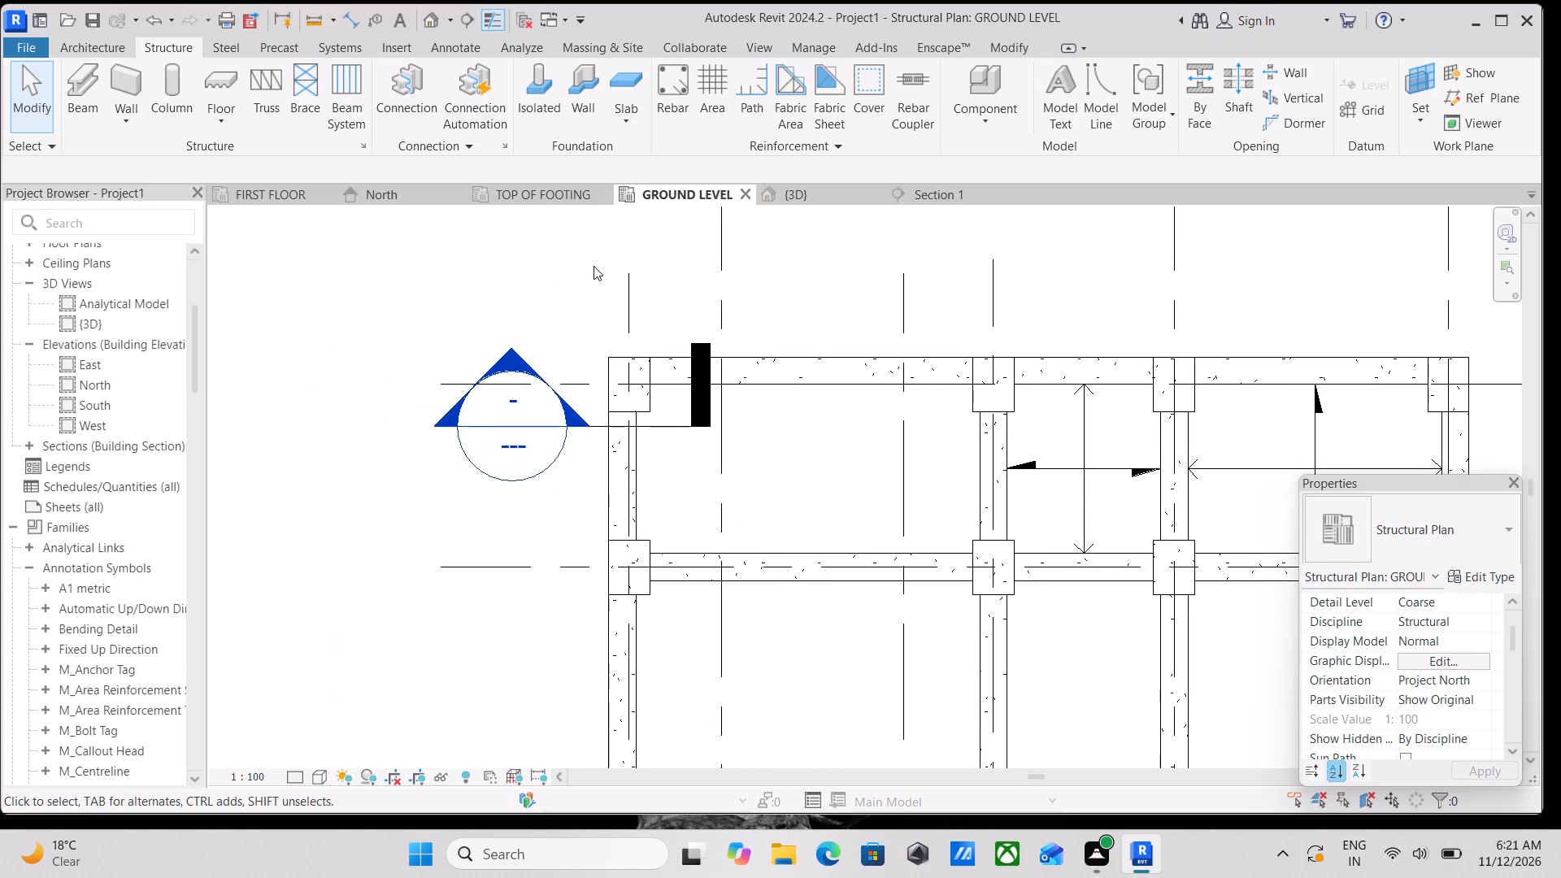
{"action": "scroll", "coordinate": [624, 392], "scroll_direction": "up", "scroll_amount": 3}
{"action": "left_click", "coordinate": [705, 439]}
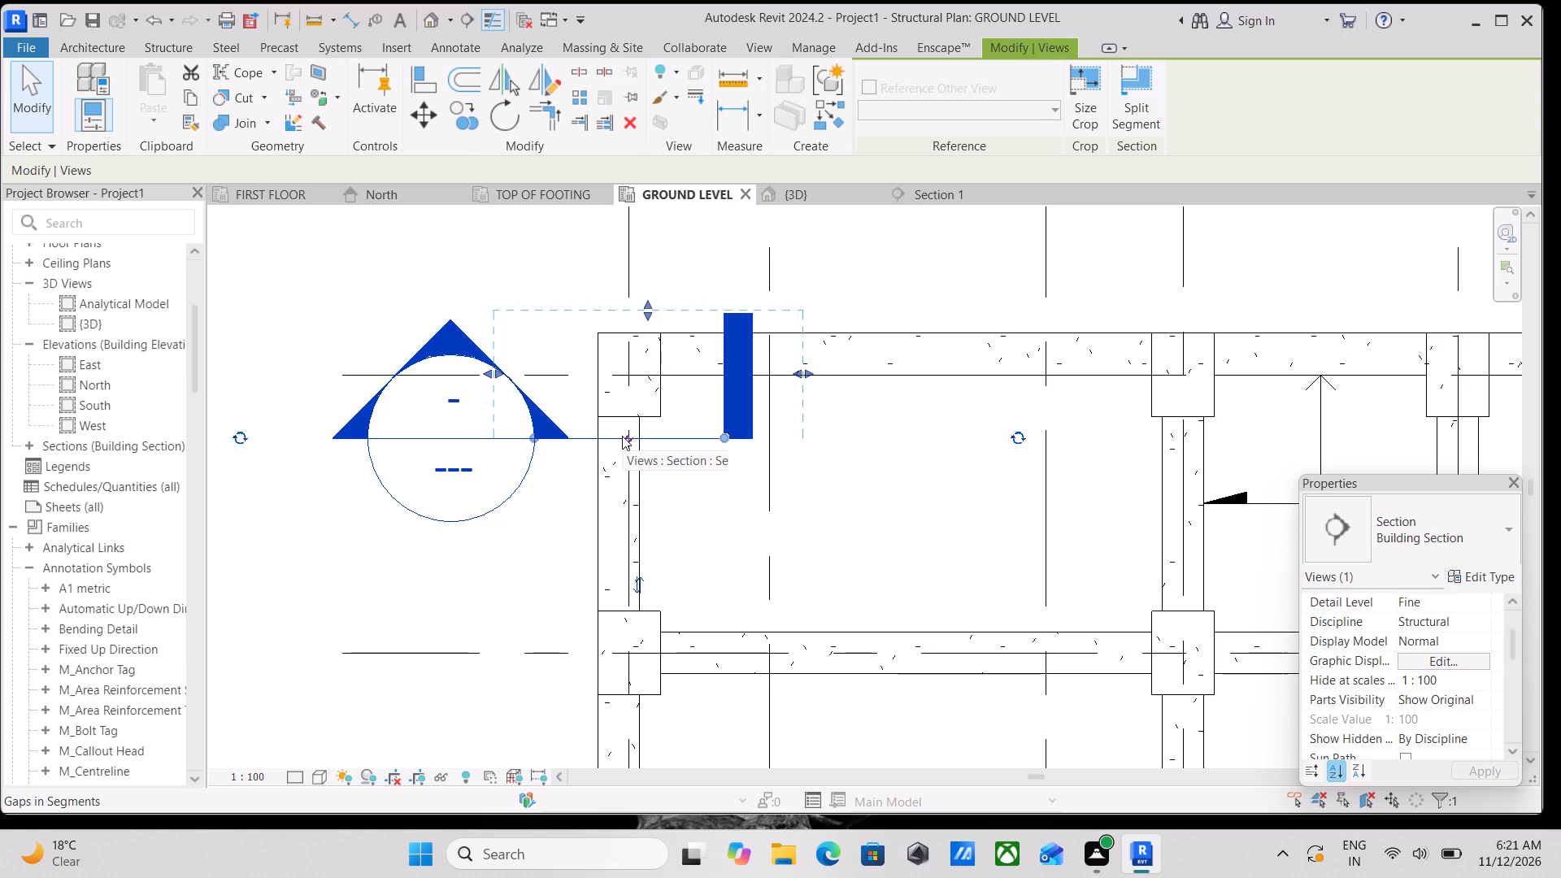
{"action": "key", "text": "Up"}
{"action": "key", "text": "Up"}
{"action": "key", "text": "Up"}
{"action": "key", "text": "Up"}
{"action": "key", "text": "Up"}
{"action": "key", "text": "Up"}
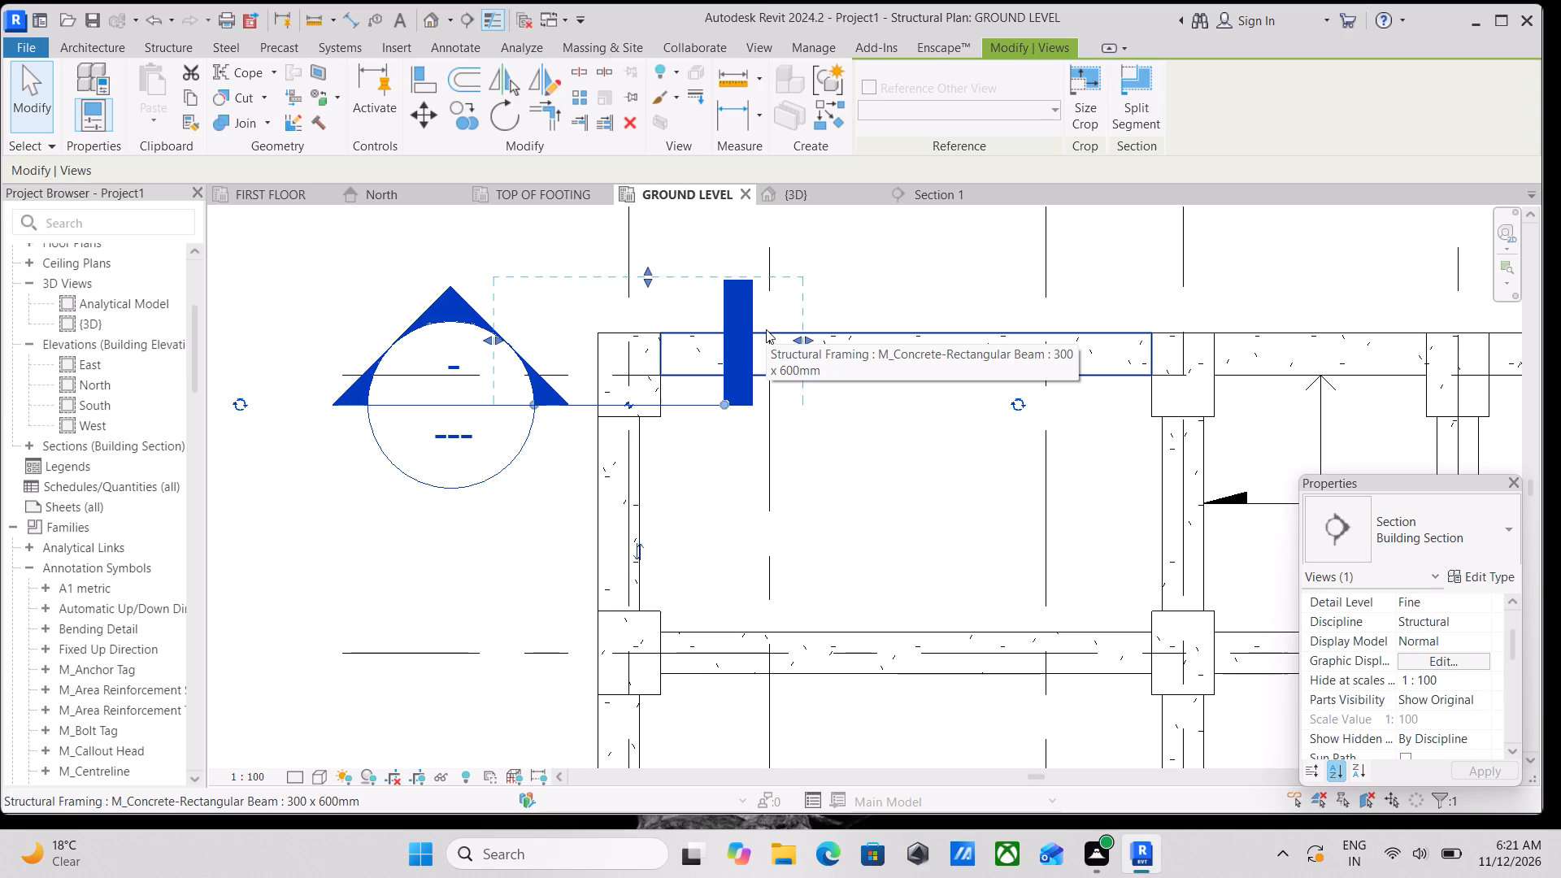
Shorten the Section 1 line at both ends so it spans just beyond the corner column.
{"action": "scroll", "coordinate": [705, 395], "scroll_direction": "up", "scroll_amount": 2}
{"action": "scroll", "coordinate": [782, 411], "scroll_direction": "up", "scroll_amount": 4}
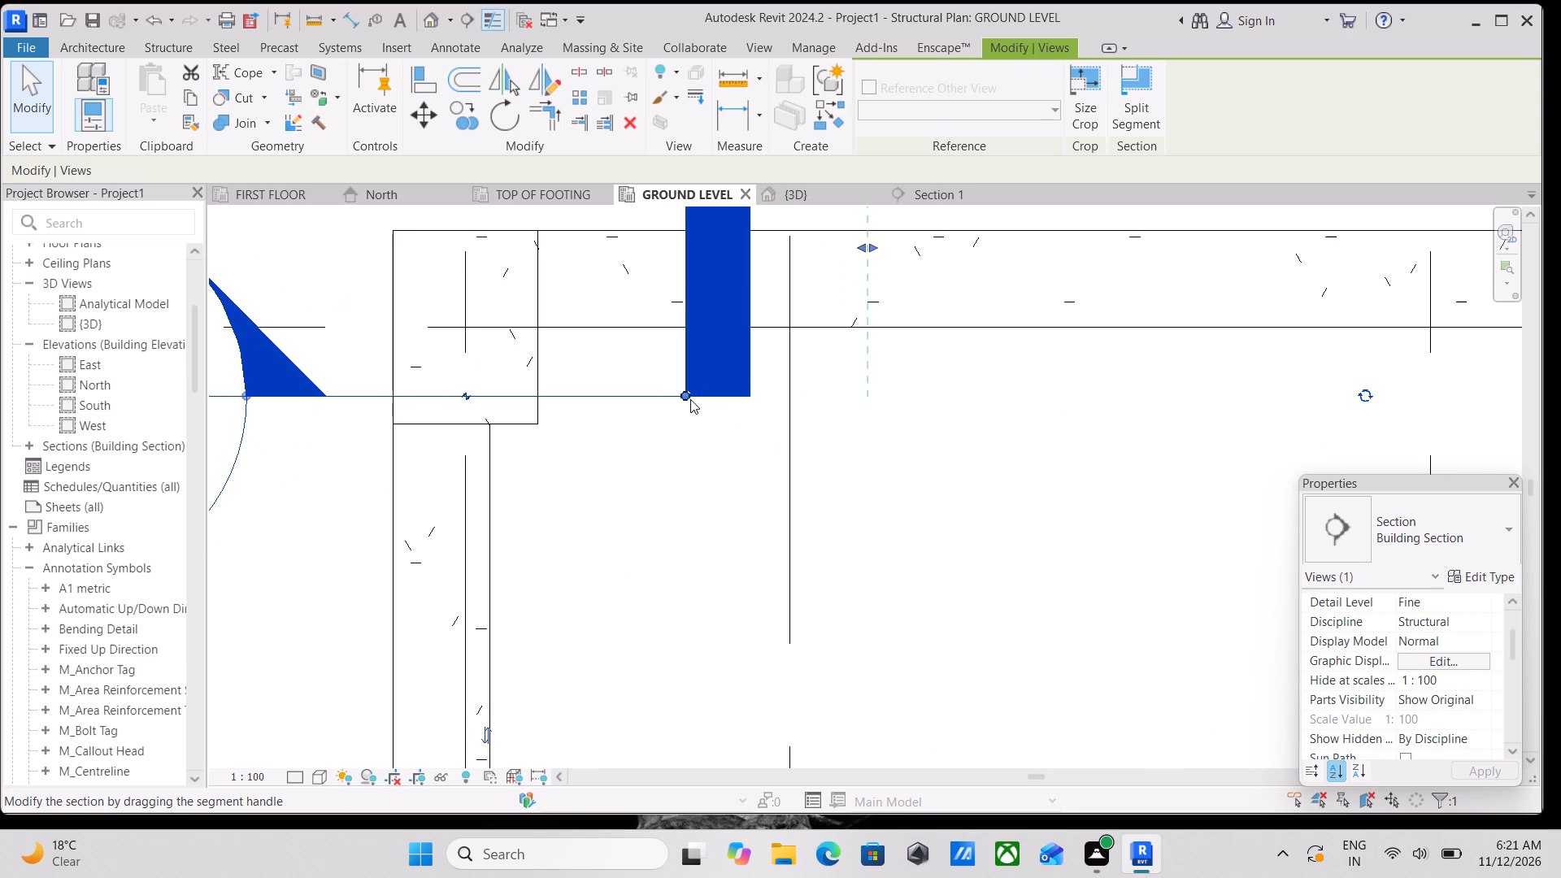
{"action": "left_click_drag", "start_coordinate": [684, 393], "coordinate": [553, 389]}
{"action": "scroll", "coordinate": [605, 388], "scroll_direction": "down", "scroll_amount": 4}
{"action": "middle_click_drag", "start_coordinate": [607, 389], "coordinate": [626, 397]}
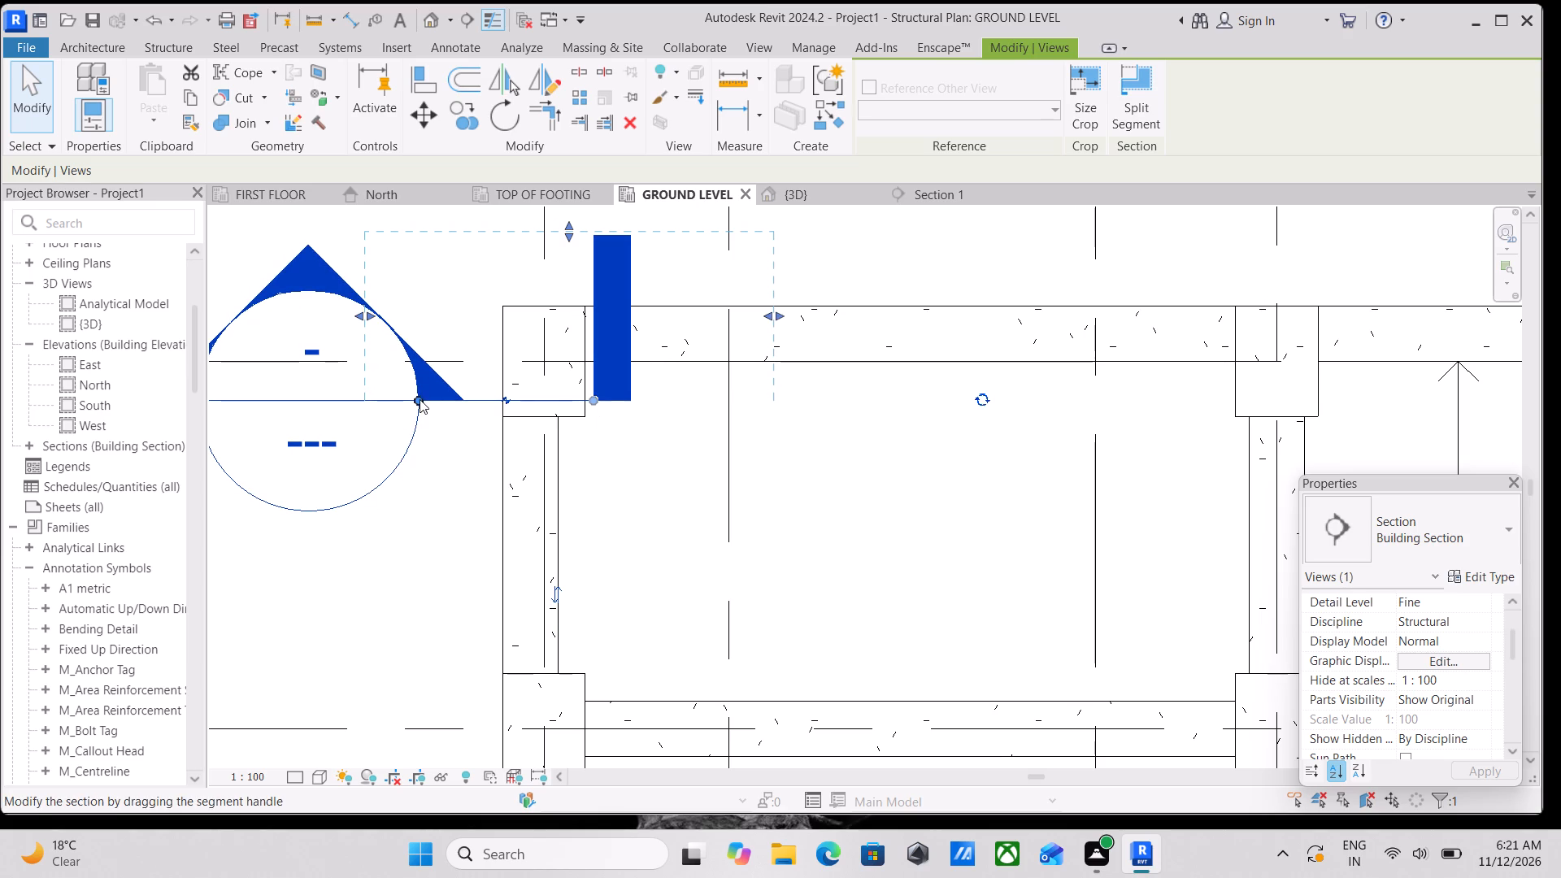
{"action": "left_click_drag", "start_coordinate": [419, 399], "coordinate": [454, 394]}
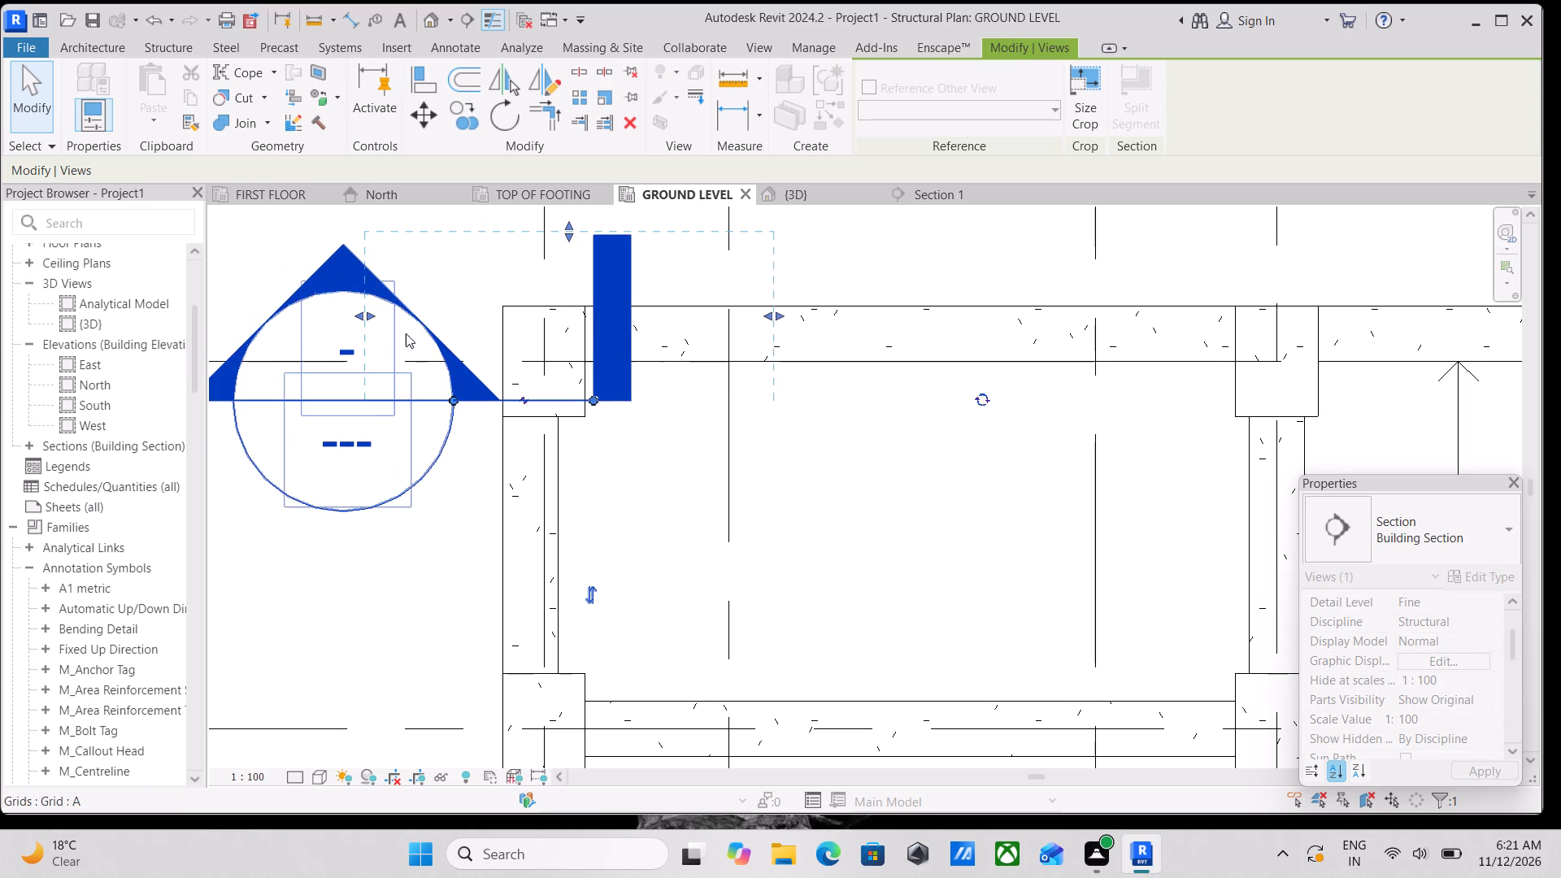
Pull in Section 1's side extents and view depth to fit the outline of the corner column at grids A and 1.
{"action": "left_click_drag", "start_coordinate": [367, 315], "coordinate": [457, 314]}
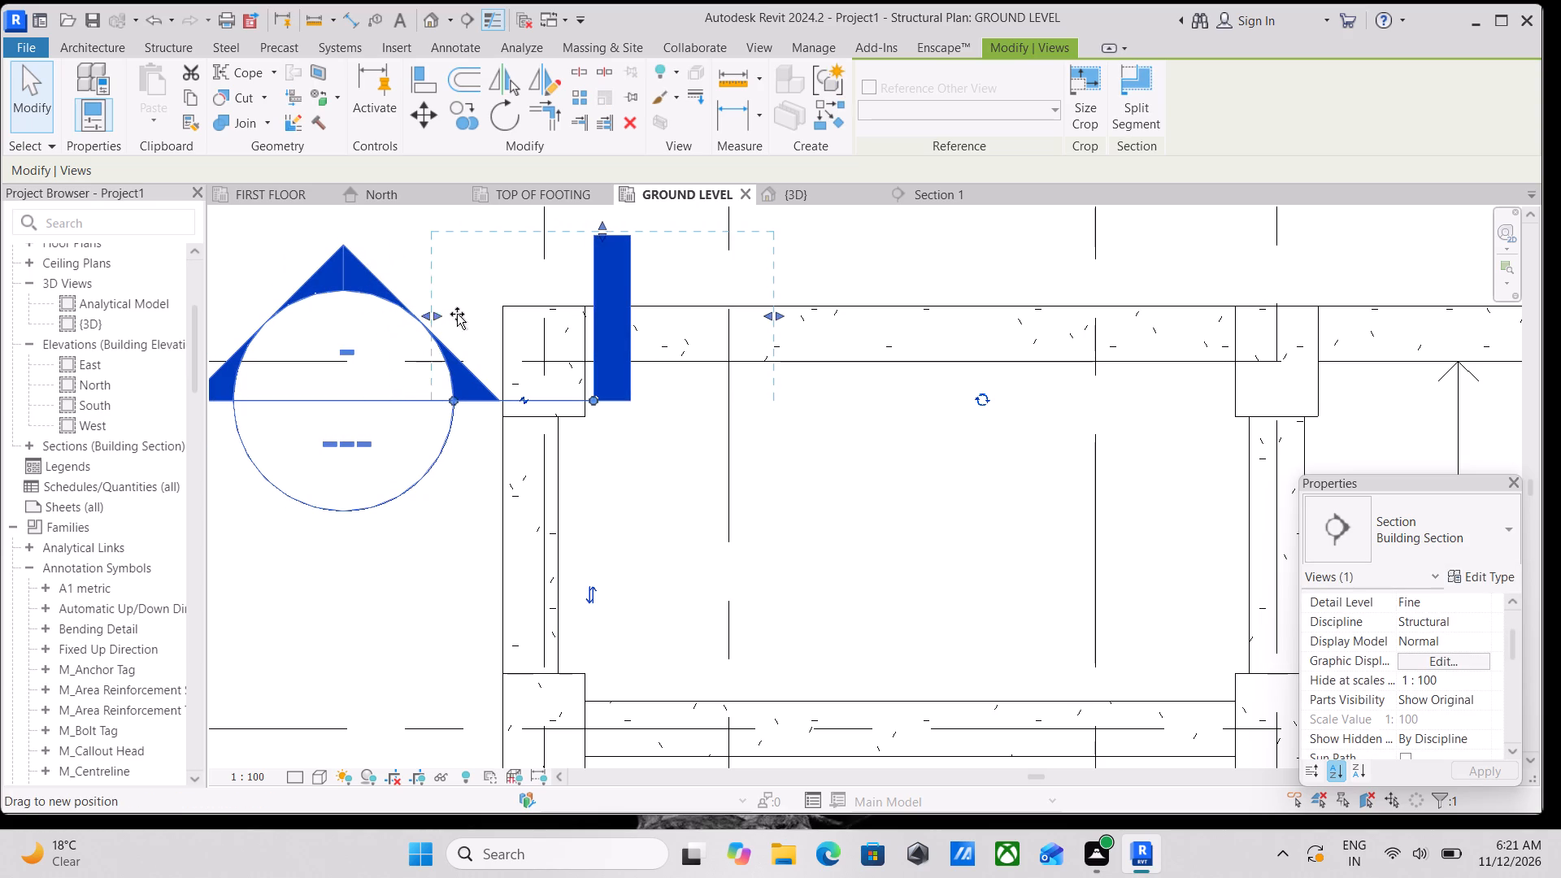
{"action": "left_click_drag", "start_coordinate": [457, 314], "coordinate": [507, 323]}
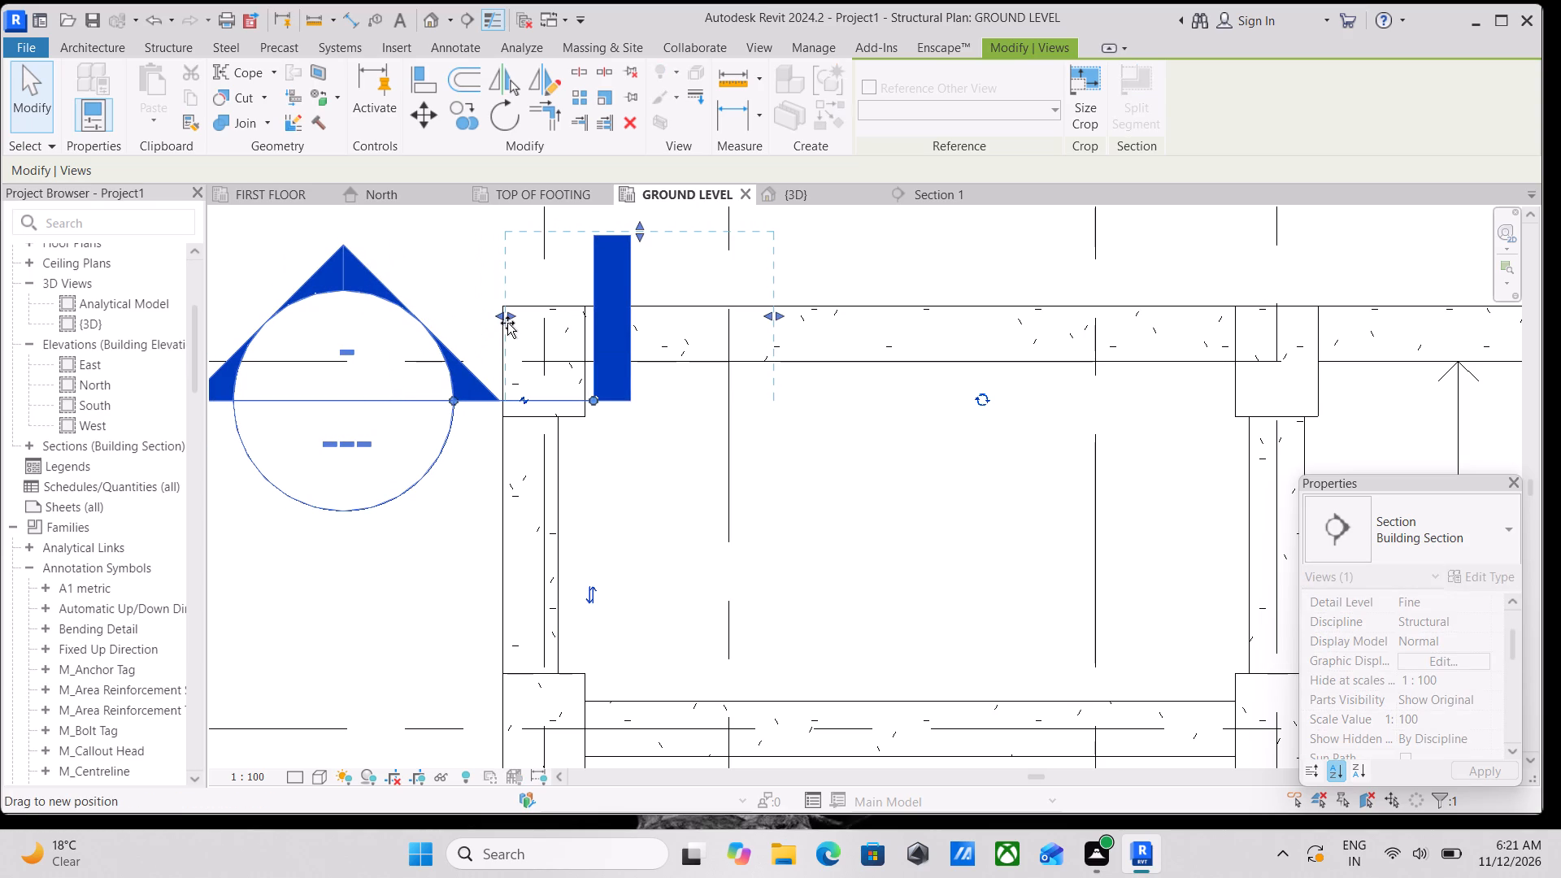
{"action": "left_click_drag", "start_coordinate": [507, 323], "coordinate": [508, 323]}
{"action": "scroll", "coordinate": [567, 238], "scroll_direction": "down", "scroll_amount": 2}
{"action": "left_click", "coordinate": [567, 236]}
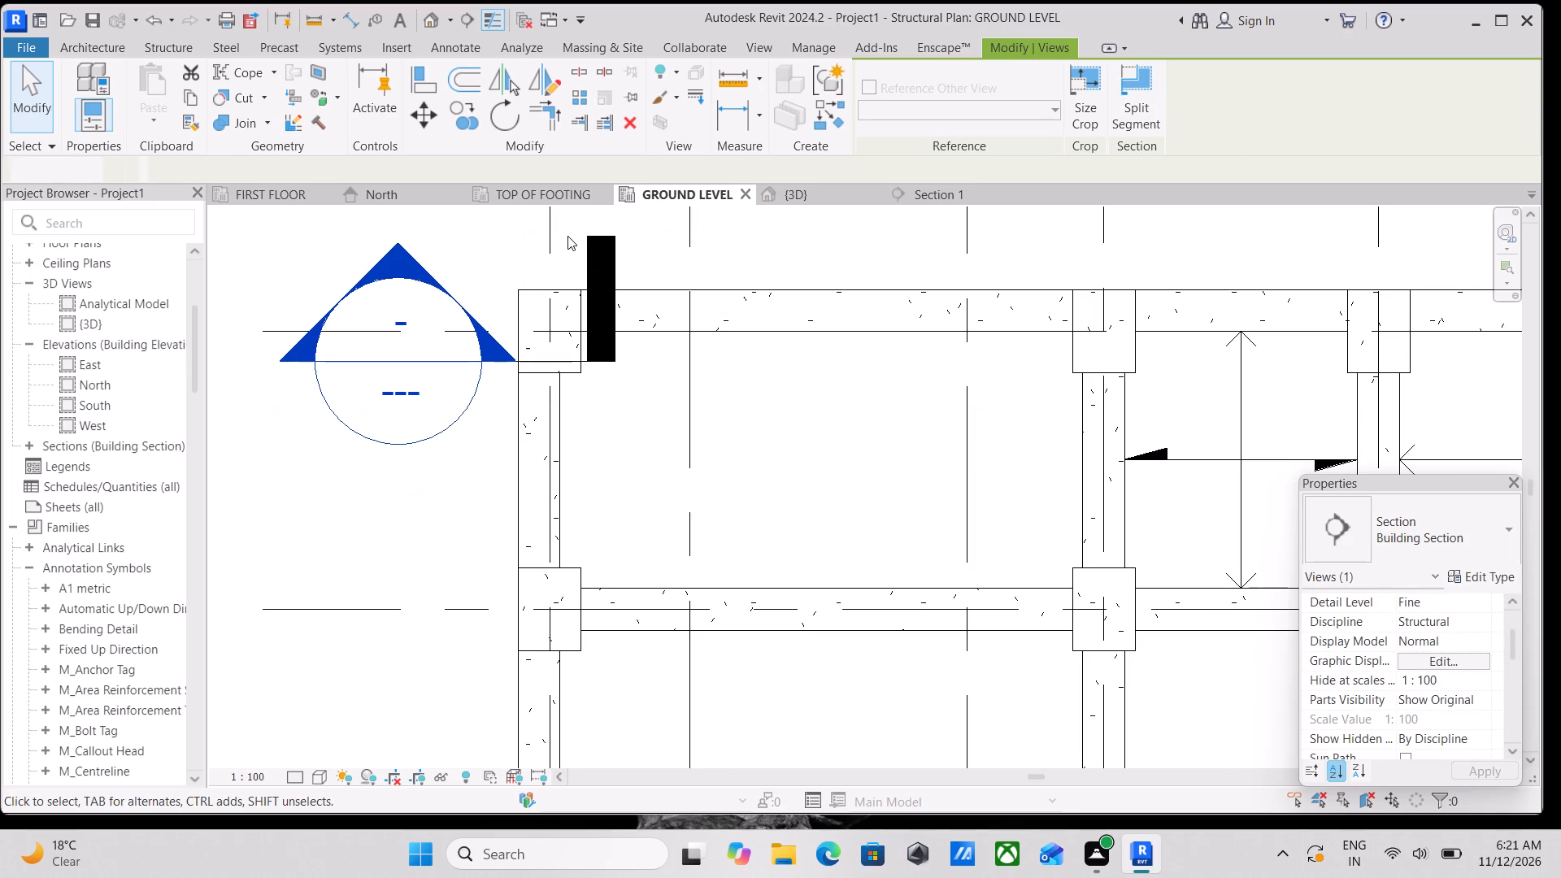
{"action": "left_click", "coordinate": [542, 359]}
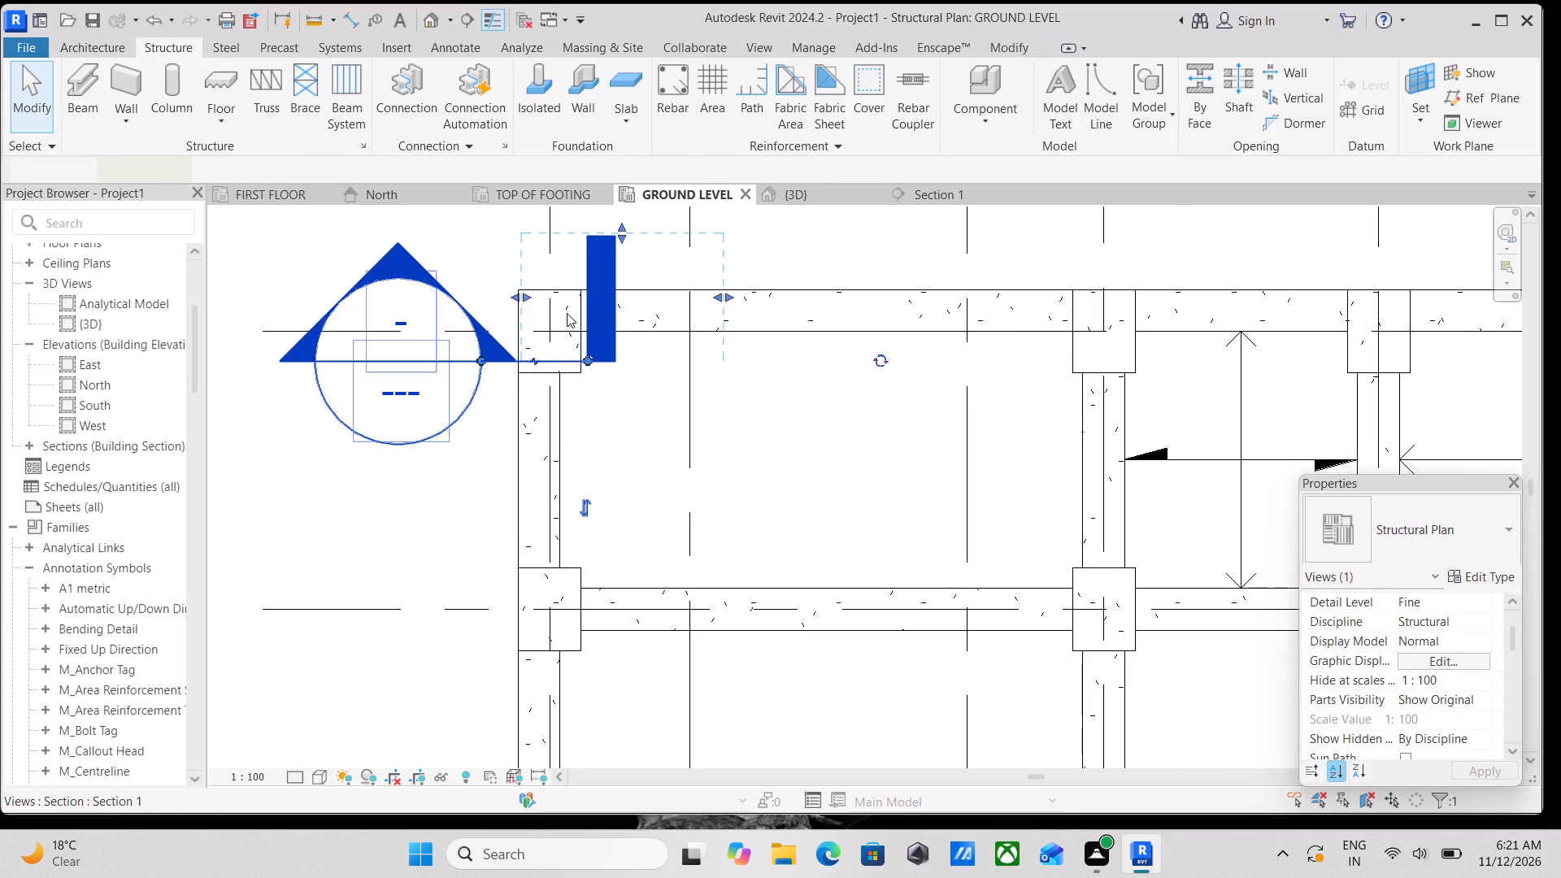
{"action": "left_click_drag", "start_coordinate": [718, 298], "coordinate": [699, 298]}
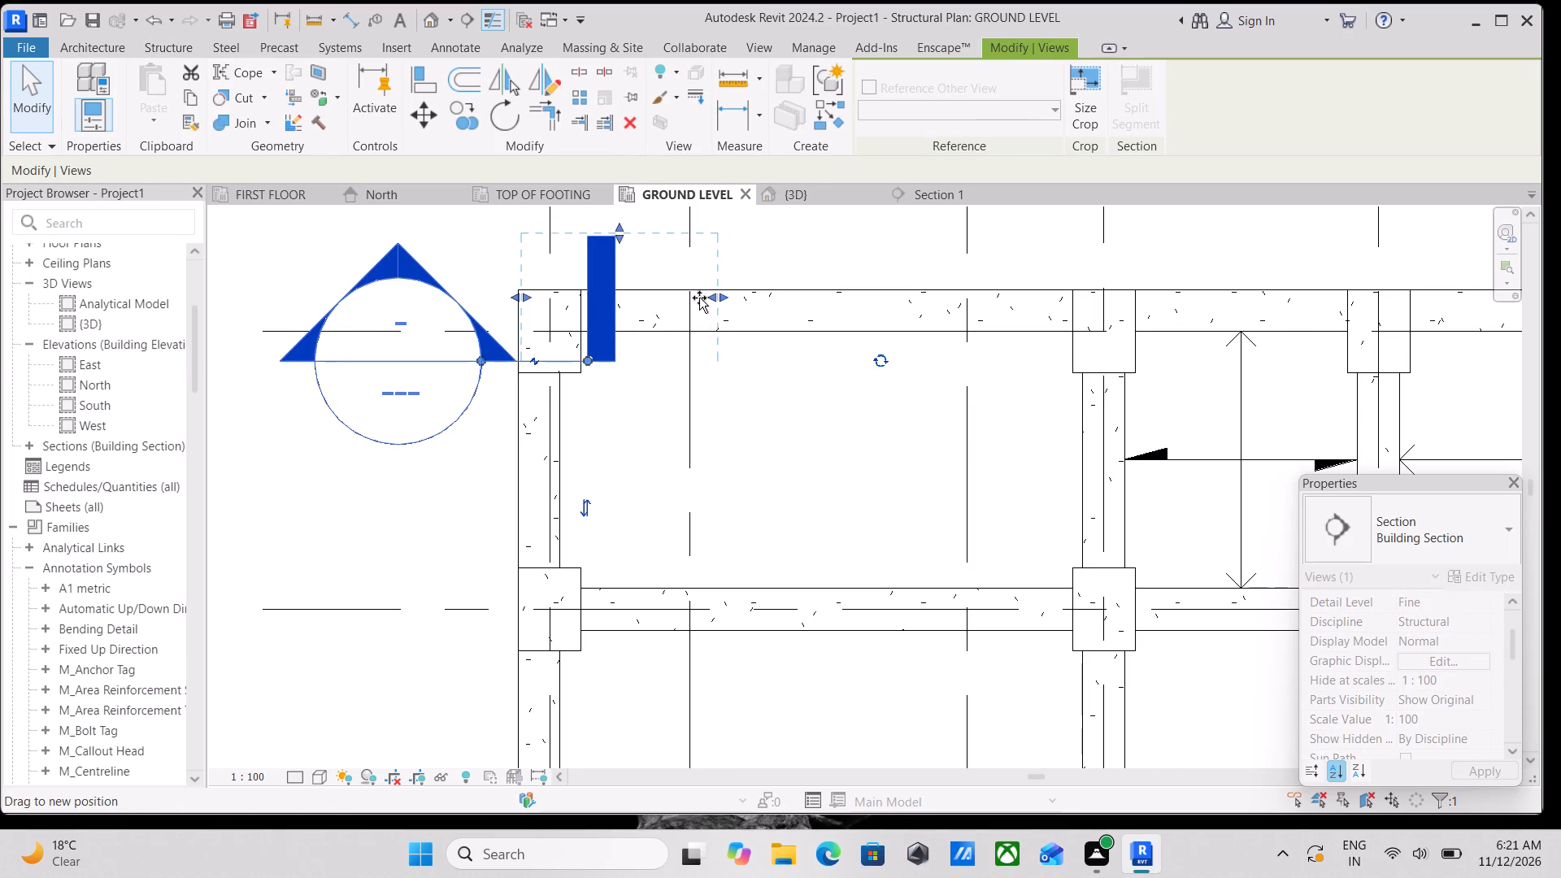
{"action": "left_click_drag", "start_coordinate": [699, 298], "coordinate": [574, 313]}
{"action": "scroll", "coordinate": [550, 239], "scroll_direction": "up", "scroll_amount": 3}
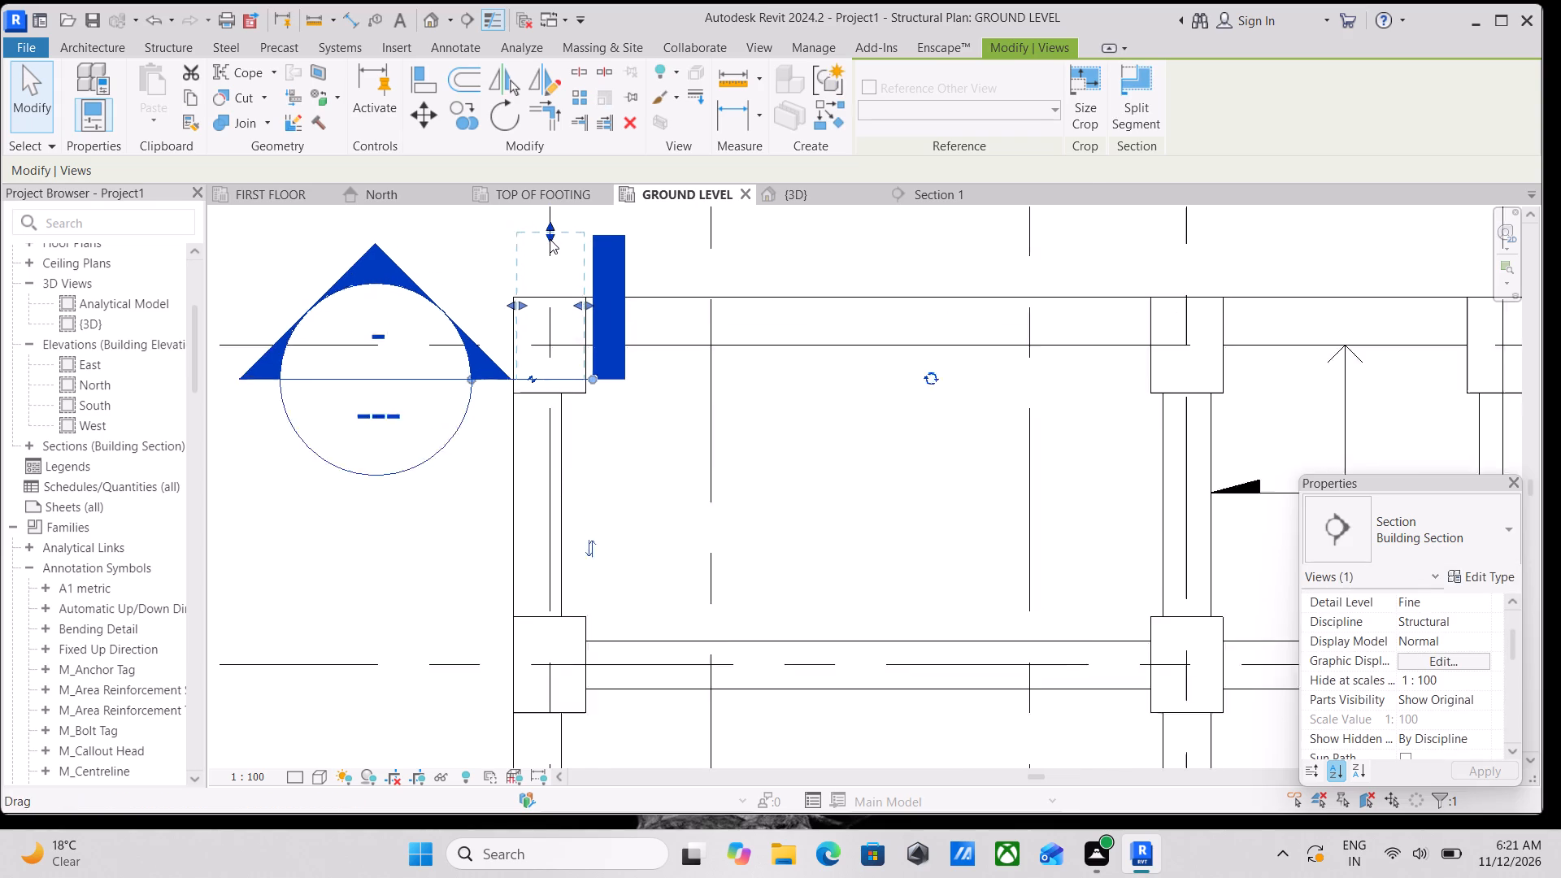
{"action": "scroll", "coordinate": [550, 239], "scroll_direction": "up", "scroll_amount": 3}
{"action": "left_click_drag", "start_coordinate": [550, 234], "coordinate": [547, 323]}
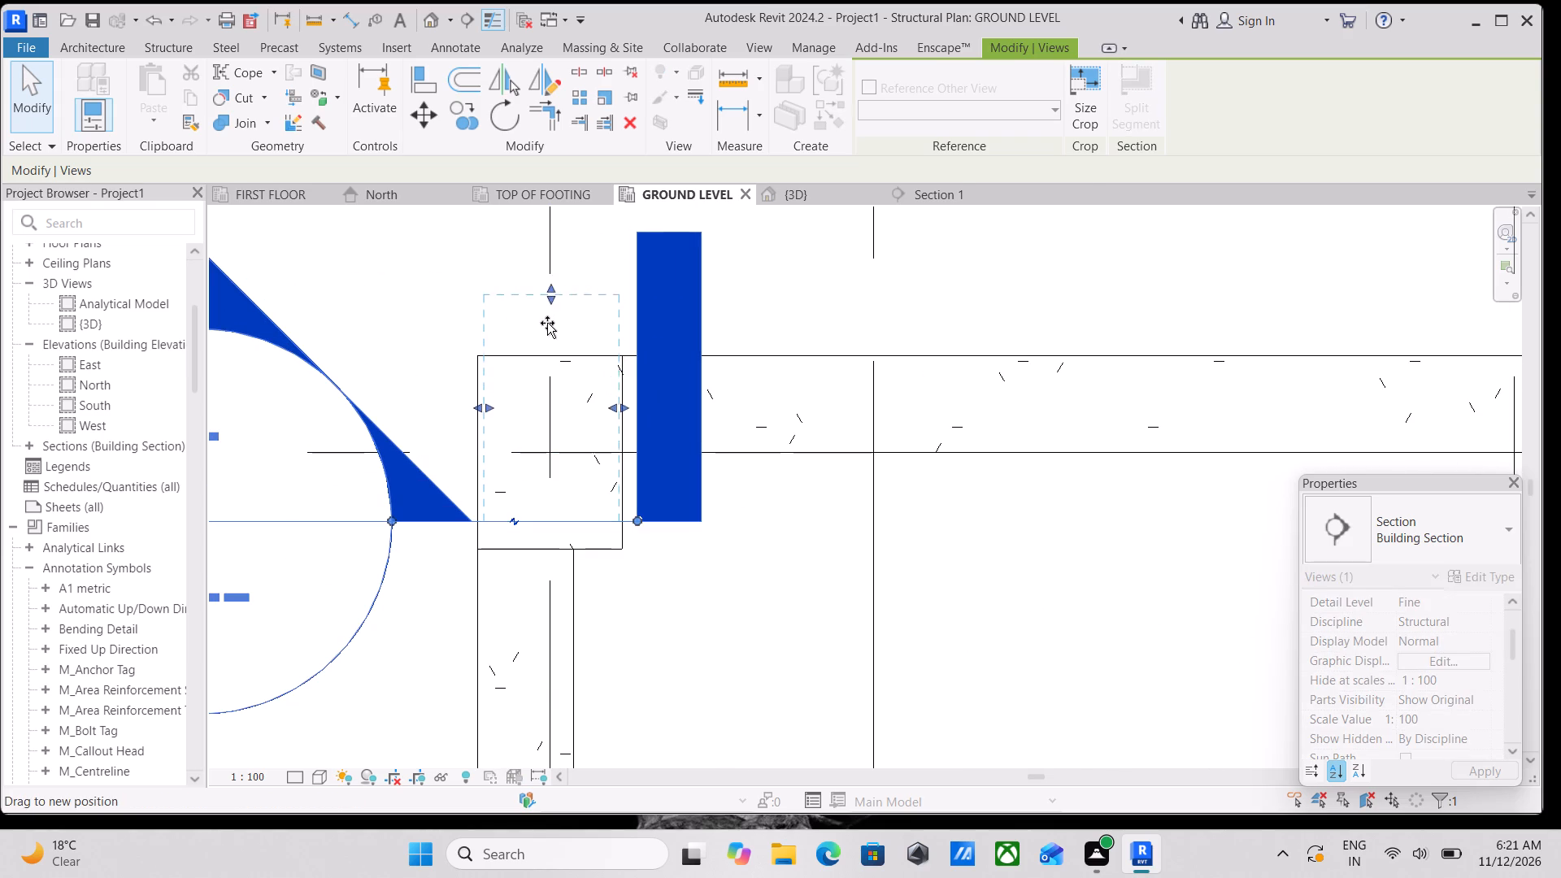
{"action": "left_click_drag", "start_coordinate": [547, 323], "coordinate": [551, 369]}
{"action": "scroll", "coordinate": [551, 369], "scroll_direction": "down", "scroll_amount": 4}
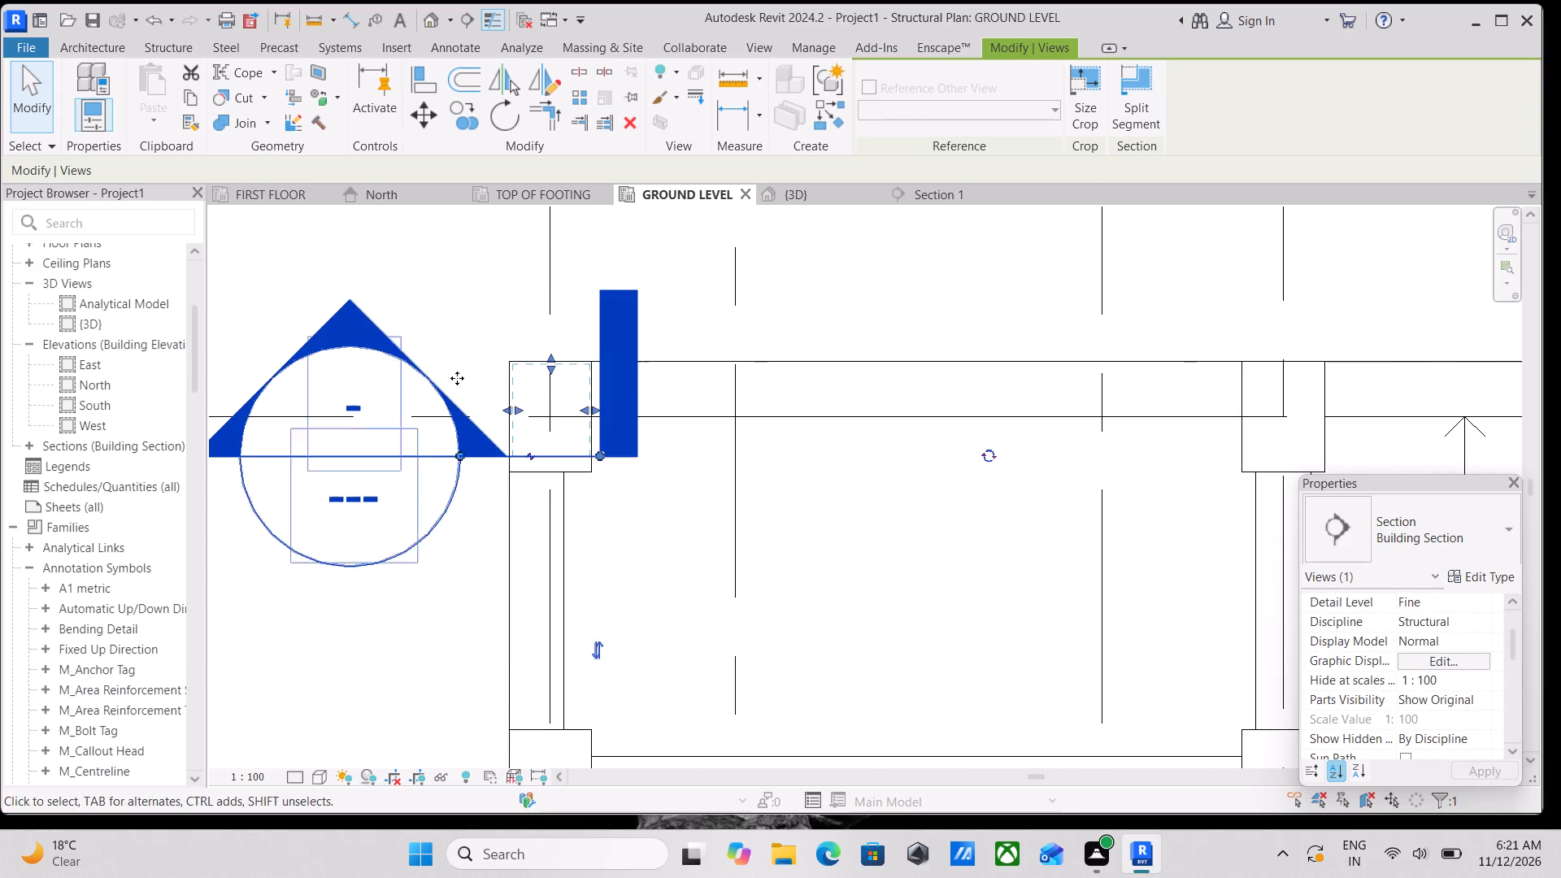
Go to the Section 1 view and examine the corner column, the footing and its rebar.
{"action": "right_click", "coordinate": [370, 330]}
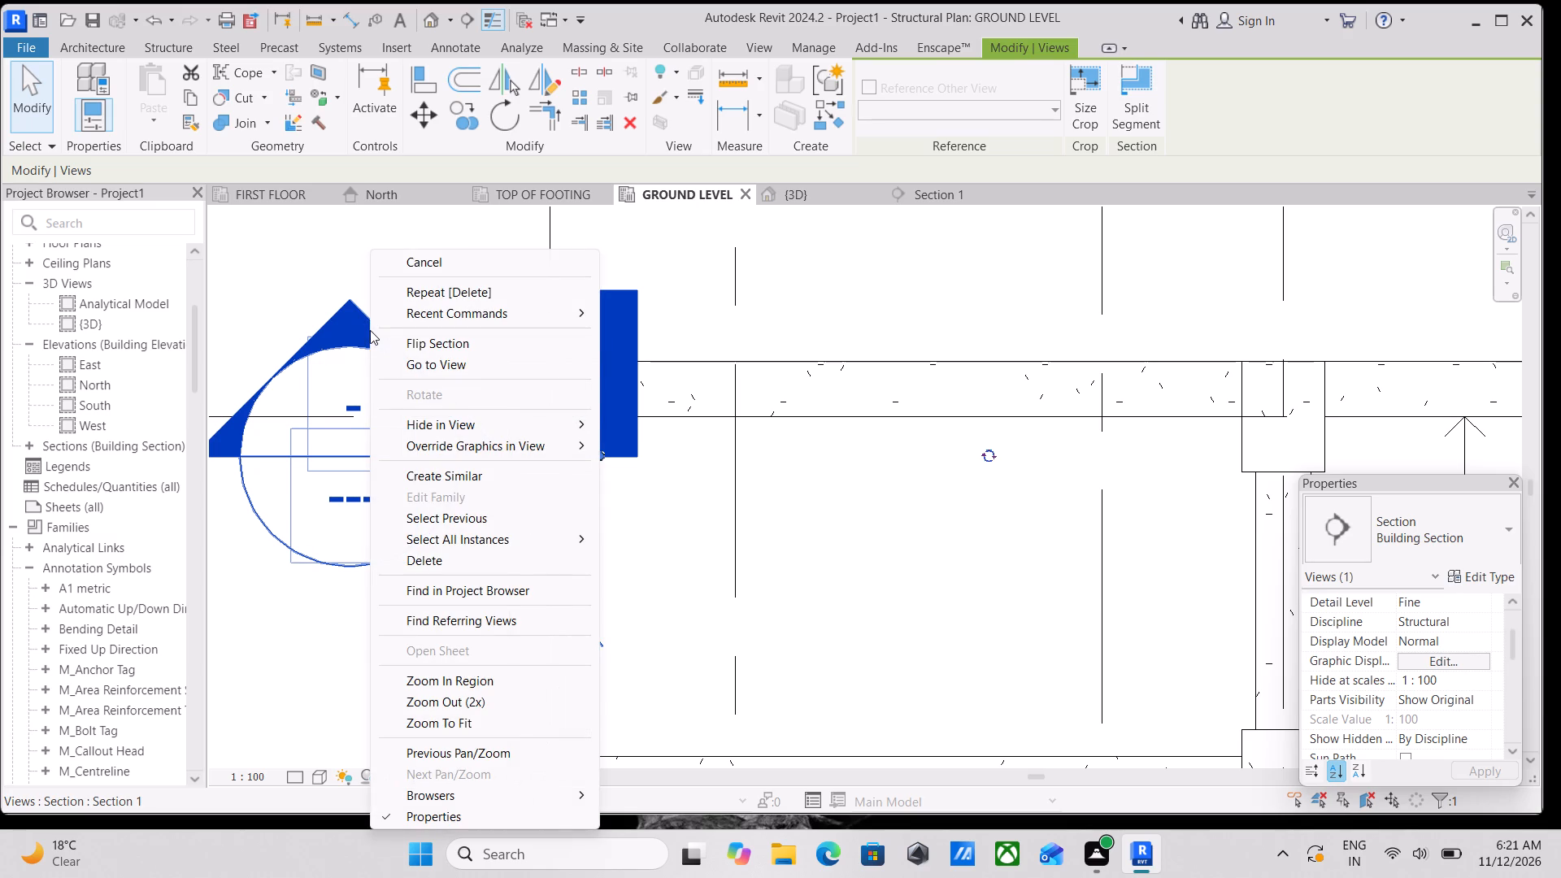
{"action": "left_click", "coordinate": [405, 367]}
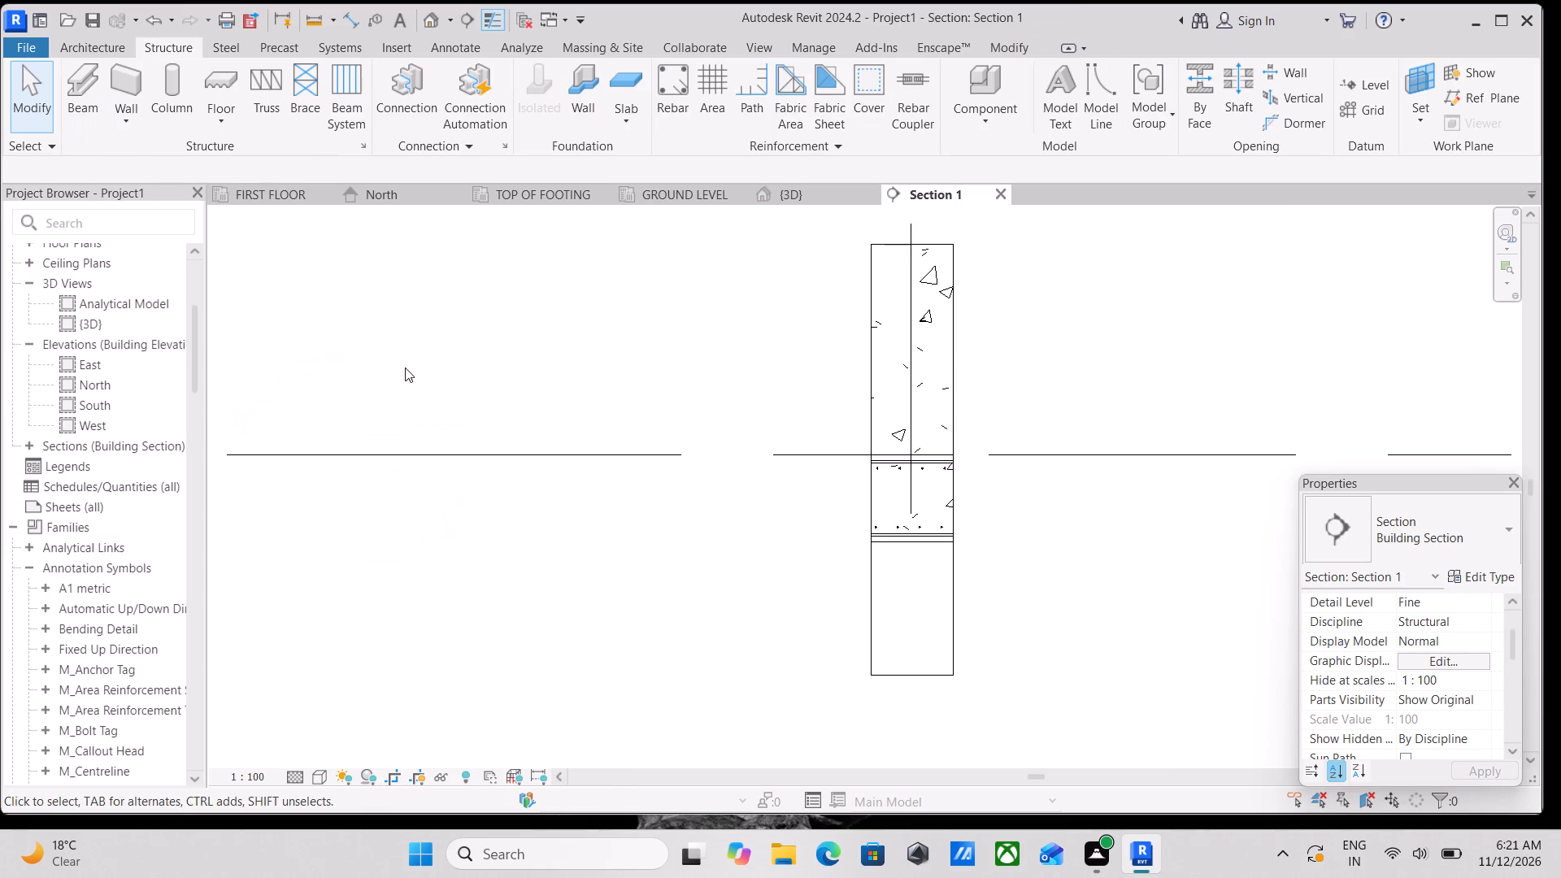
{"action": "scroll", "coordinate": [924, 459], "scroll_direction": "down", "scroll_amount": 3}
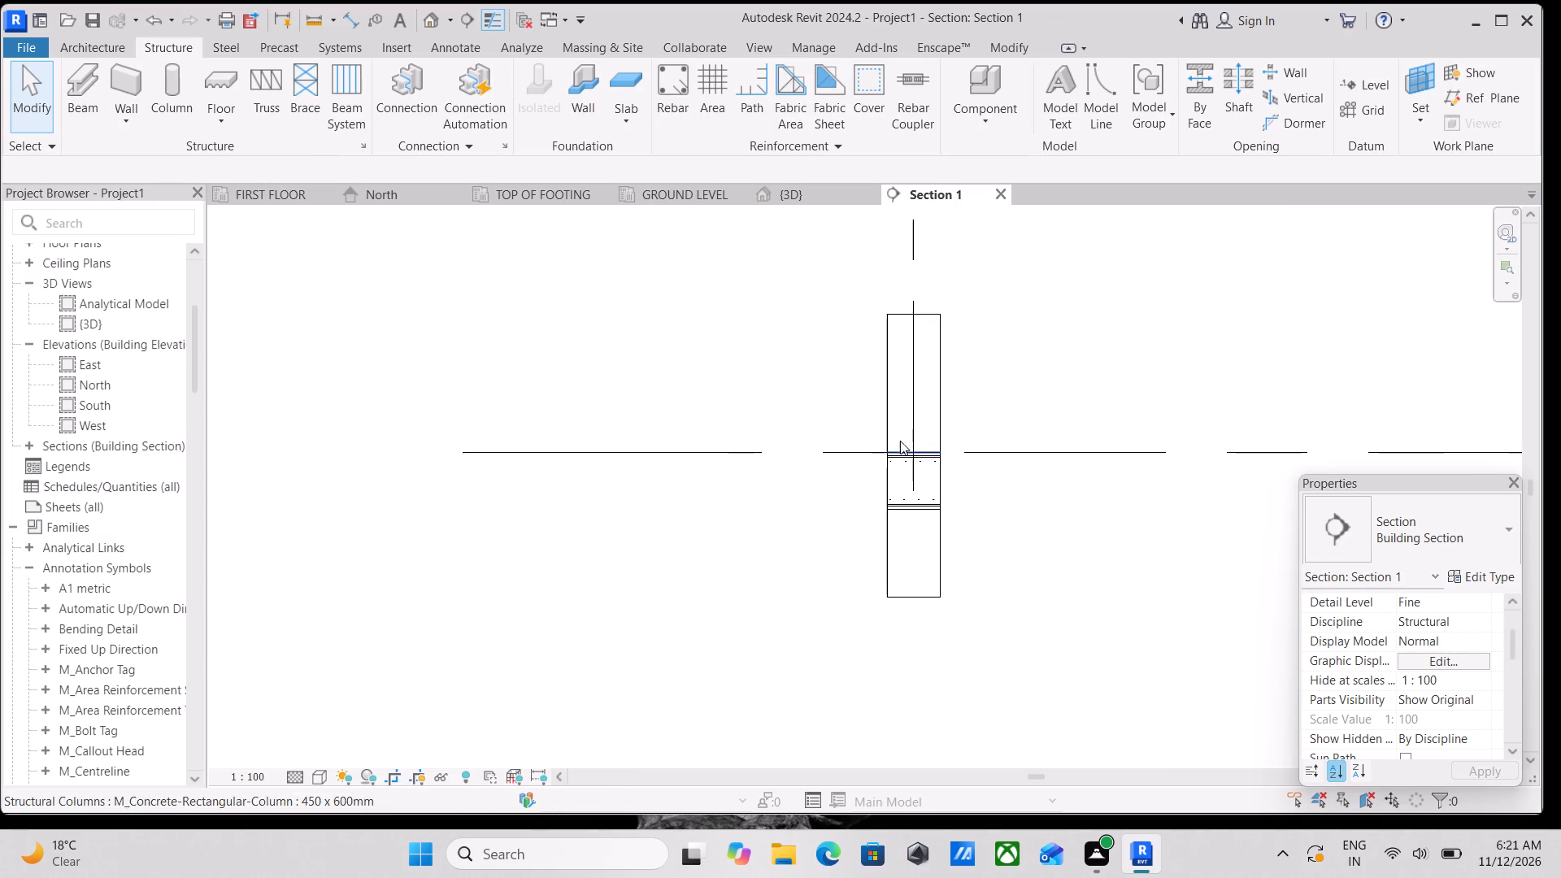
{"action": "middle_click_drag", "start_coordinate": [900, 441], "coordinate": [868, 513]}
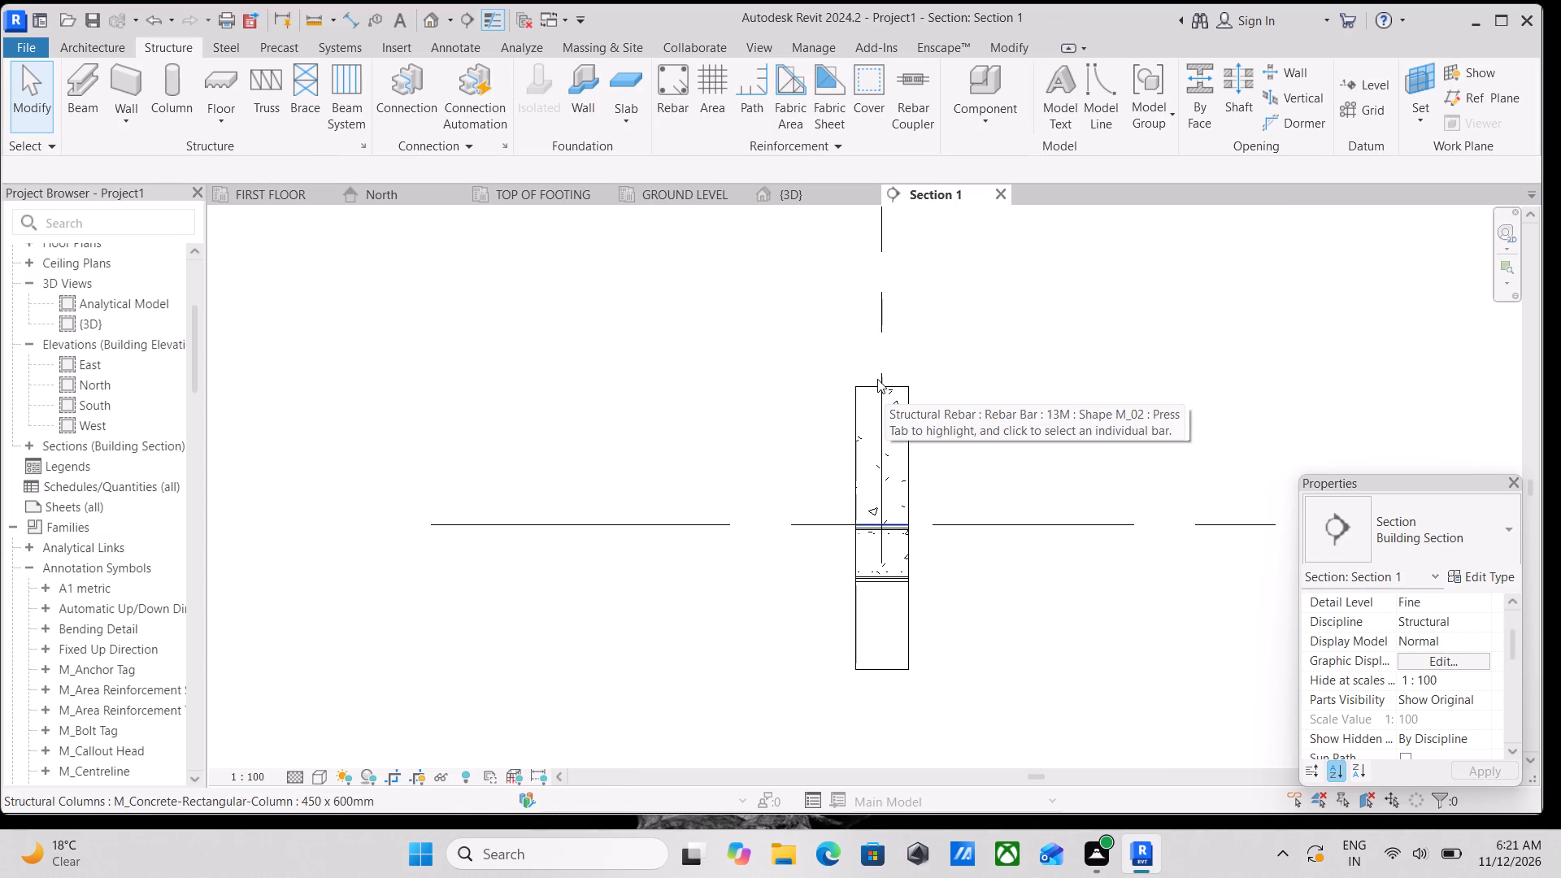
{"action": "left_click", "coordinate": [877, 379]}
{"action": "scroll", "coordinate": [877, 379], "scroll_direction": "down", "scroll_amount": 3}
{"action": "scroll", "coordinate": [953, 465], "scroll_direction": "down", "scroll_amount": 3}
{"action": "middle_click_drag", "start_coordinate": [936, 476], "coordinate": [895, 526]}
{"action": "scroll", "coordinate": [918, 515], "scroll_direction": "up", "scroll_amount": 3}
{"action": "scroll", "coordinate": [1017, 482], "scroll_direction": "down", "scroll_amount": 9}
{"action": "middle_click_drag", "start_coordinate": [987, 477], "coordinate": [933, 501]}
{"action": "scroll", "coordinate": [933, 501], "scroll_direction": "up", "scroll_amount": 3}
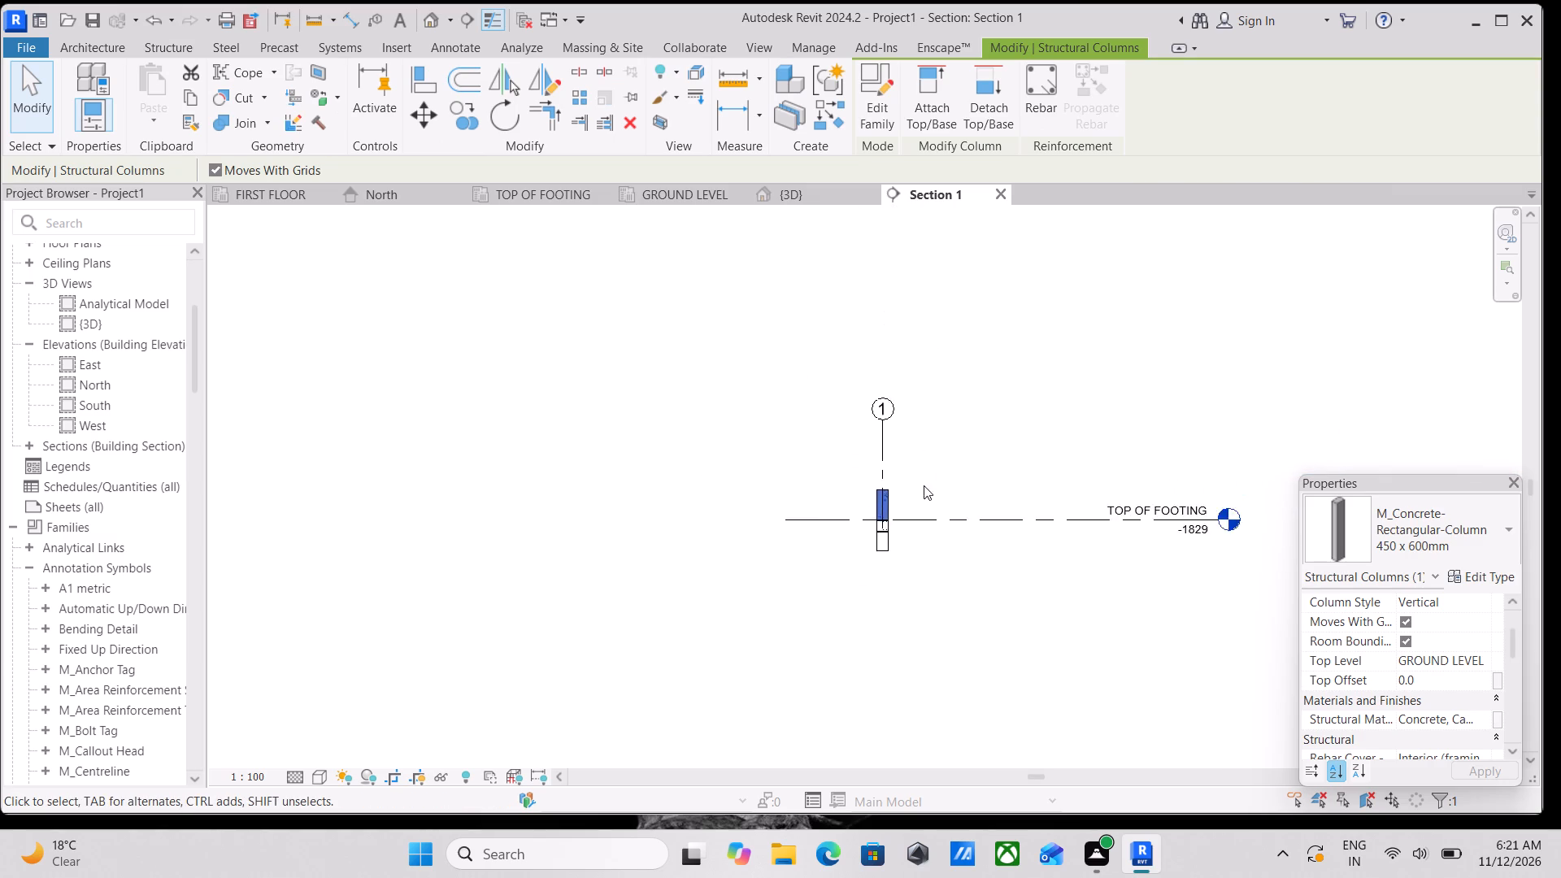
{"action": "scroll", "coordinate": [886, 491], "scroll_direction": "up", "scroll_amount": 10}
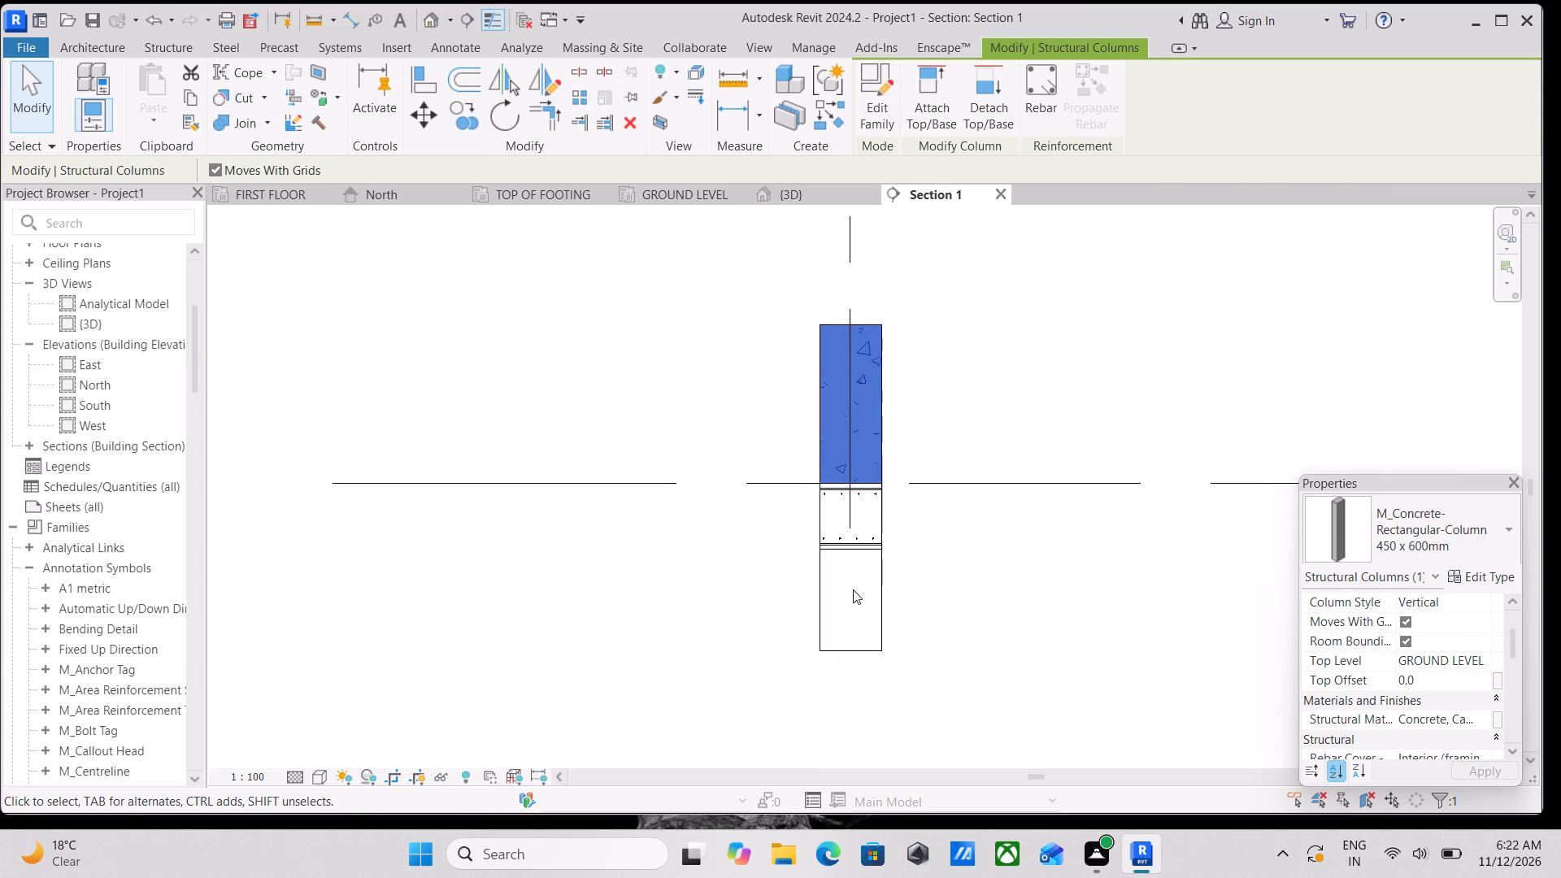
Stretch Section 1's crop boundary outwards on both sides of the column and upwards past the ground level.
{"action": "scroll", "coordinate": [853, 589], "scroll_direction": "up", "scroll_amount": 1}
{"action": "left_click", "coordinate": [811, 578]}
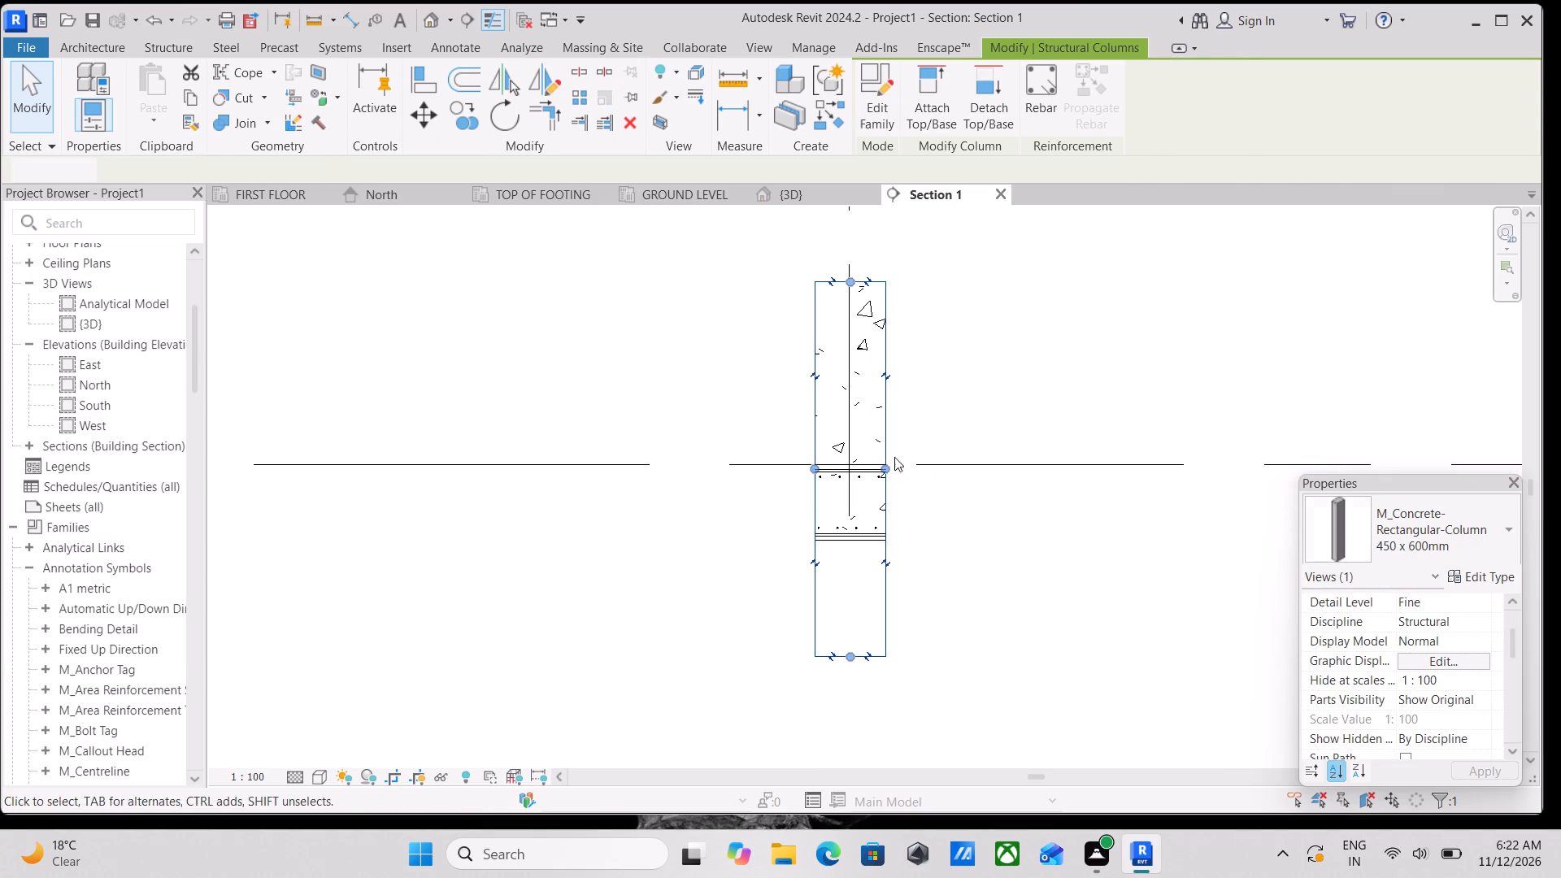
{"action": "left_click_drag", "start_coordinate": [886, 467], "coordinate": [911, 467]}
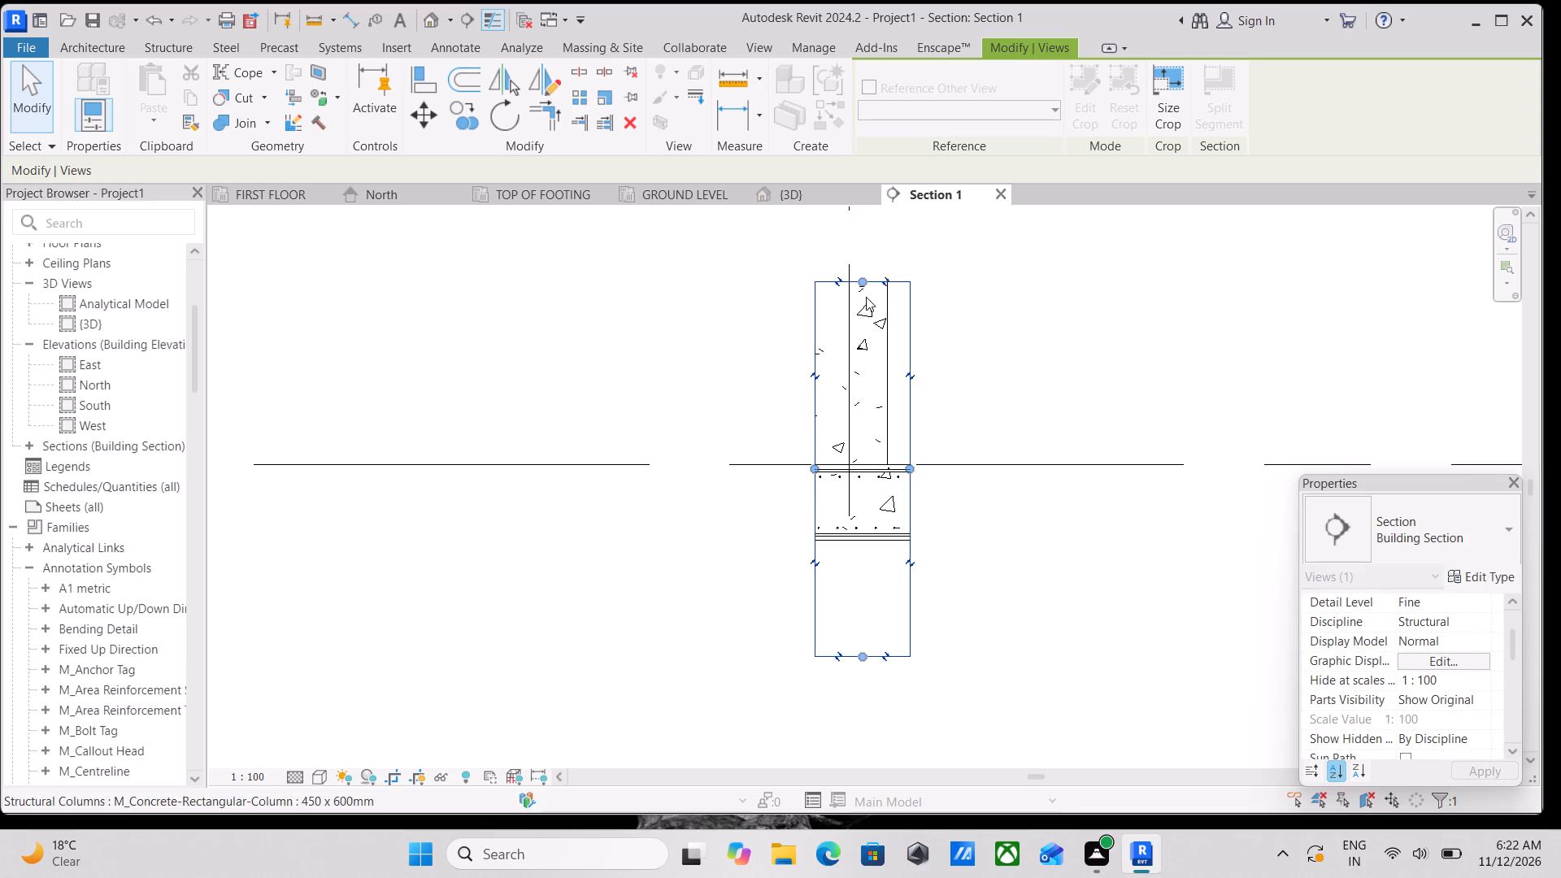
{"action": "scroll", "coordinate": [866, 319], "scroll_direction": "down", "scroll_amount": 1}
{"action": "middle_click_drag", "start_coordinate": [866, 319], "coordinate": [852, 515]}
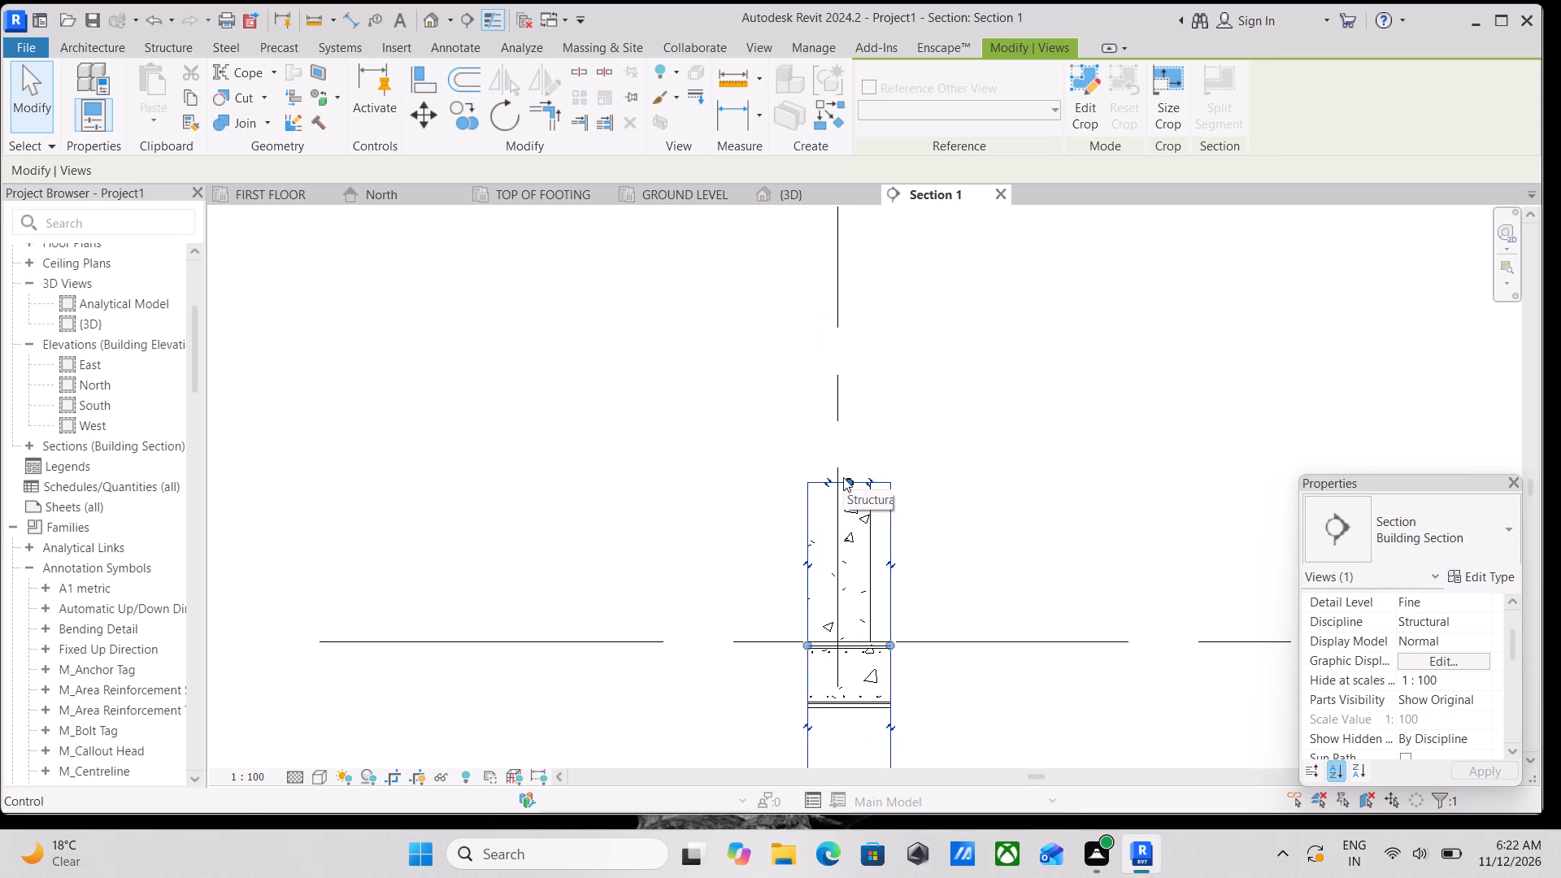
{"action": "left_click_drag", "start_coordinate": [843, 477], "coordinate": [838, 434]}
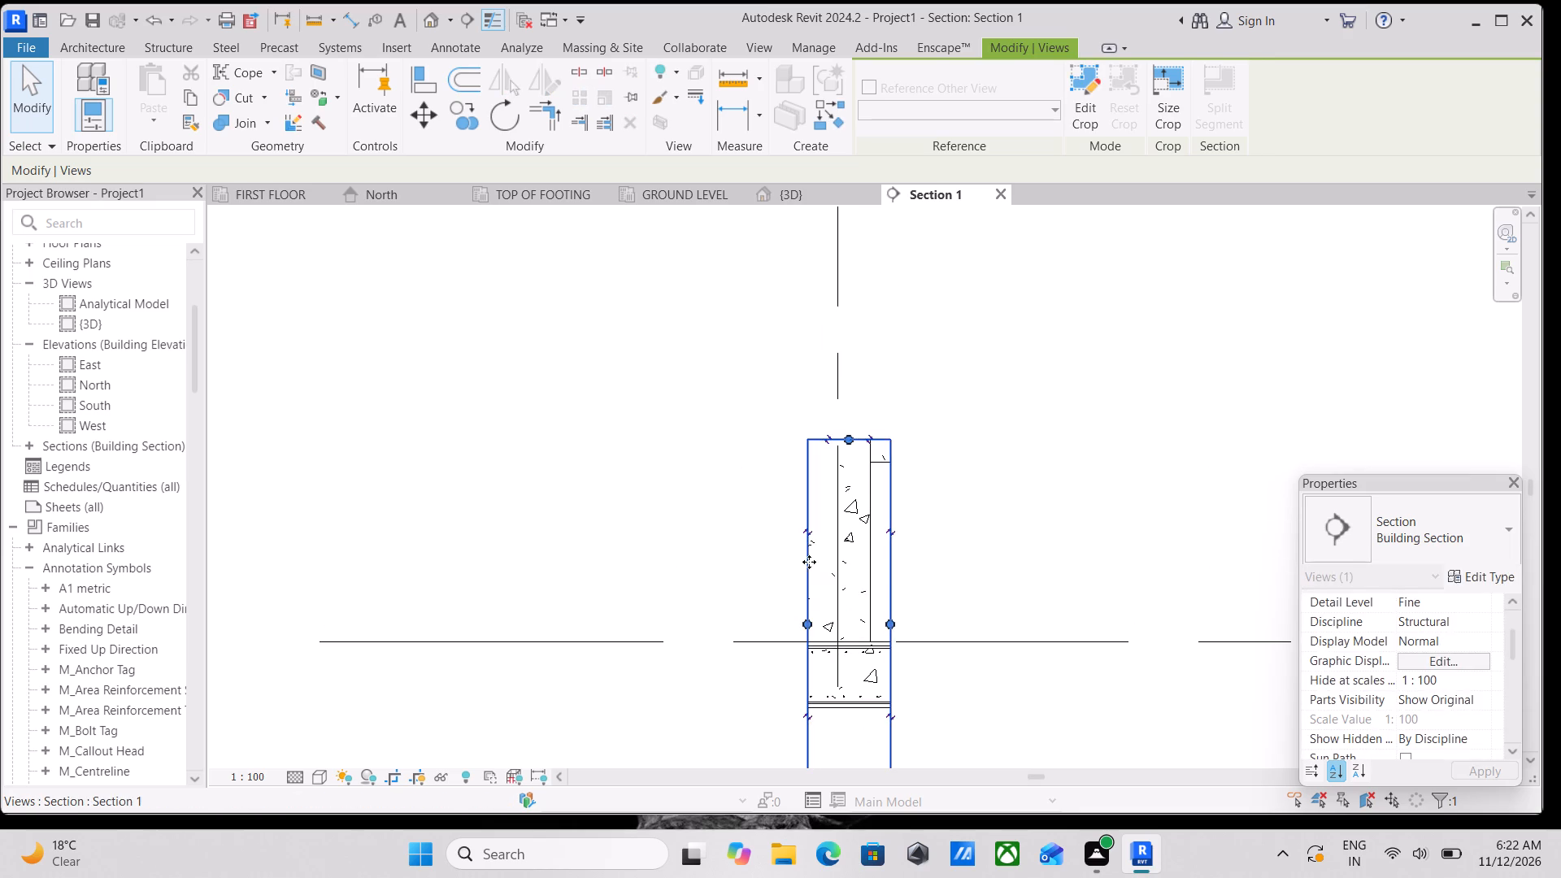
{"action": "left_click_drag", "start_coordinate": [808, 624], "coordinate": [773, 624]}
{"action": "left_click_drag", "start_coordinate": [834, 436], "coordinate": [832, 423]}
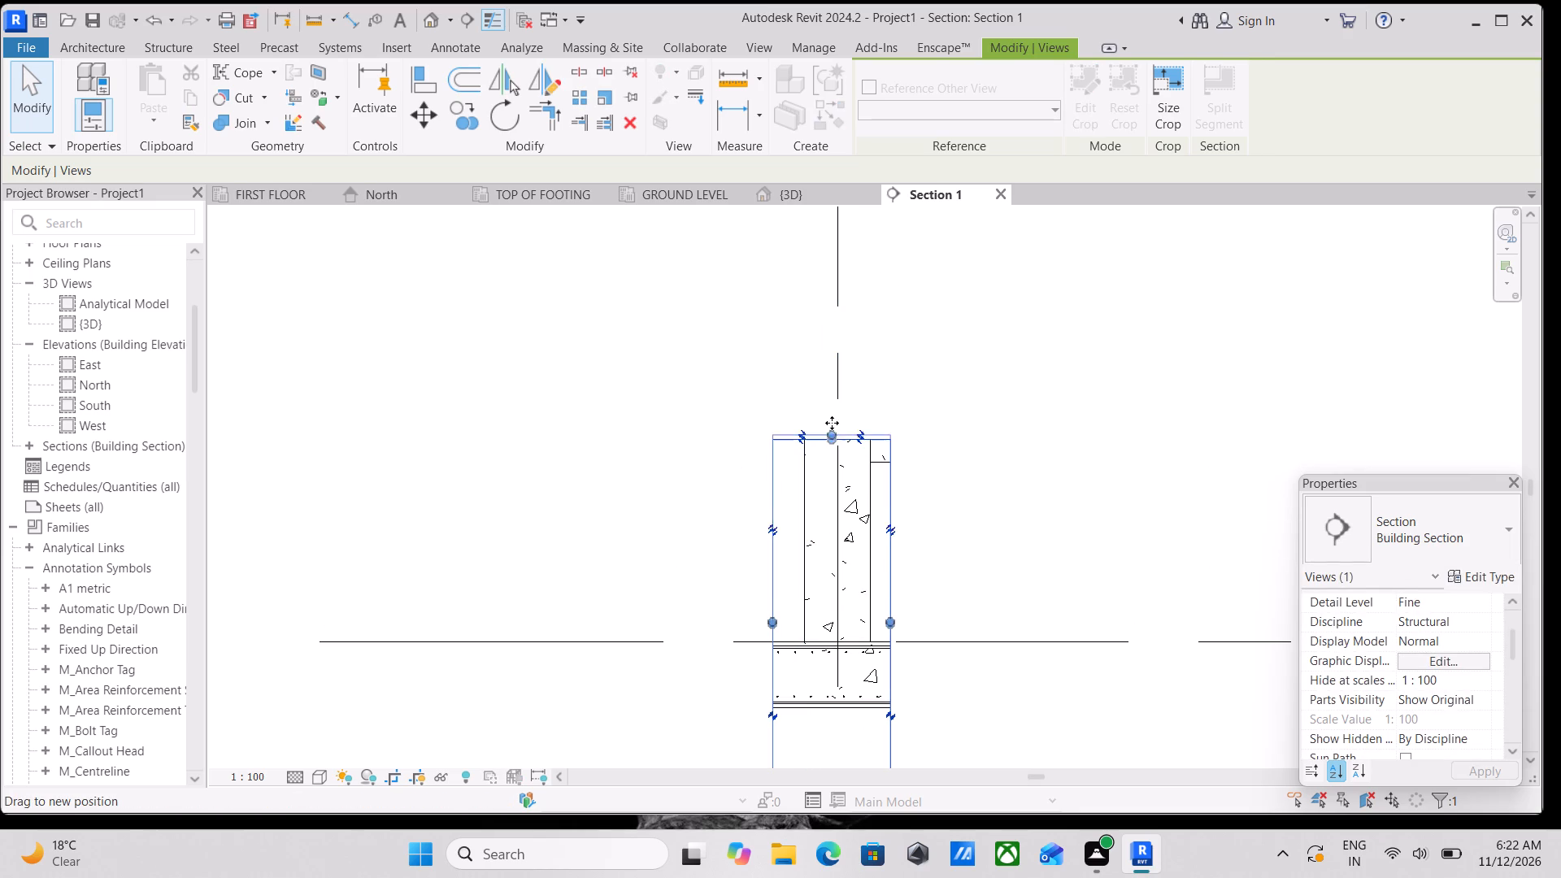
{"action": "left_click_drag", "start_coordinate": [832, 423], "coordinate": [828, 408]}
{"action": "scroll", "coordinate": [891, 454], "scroll_direction": "up", "scroll_amount": 3}
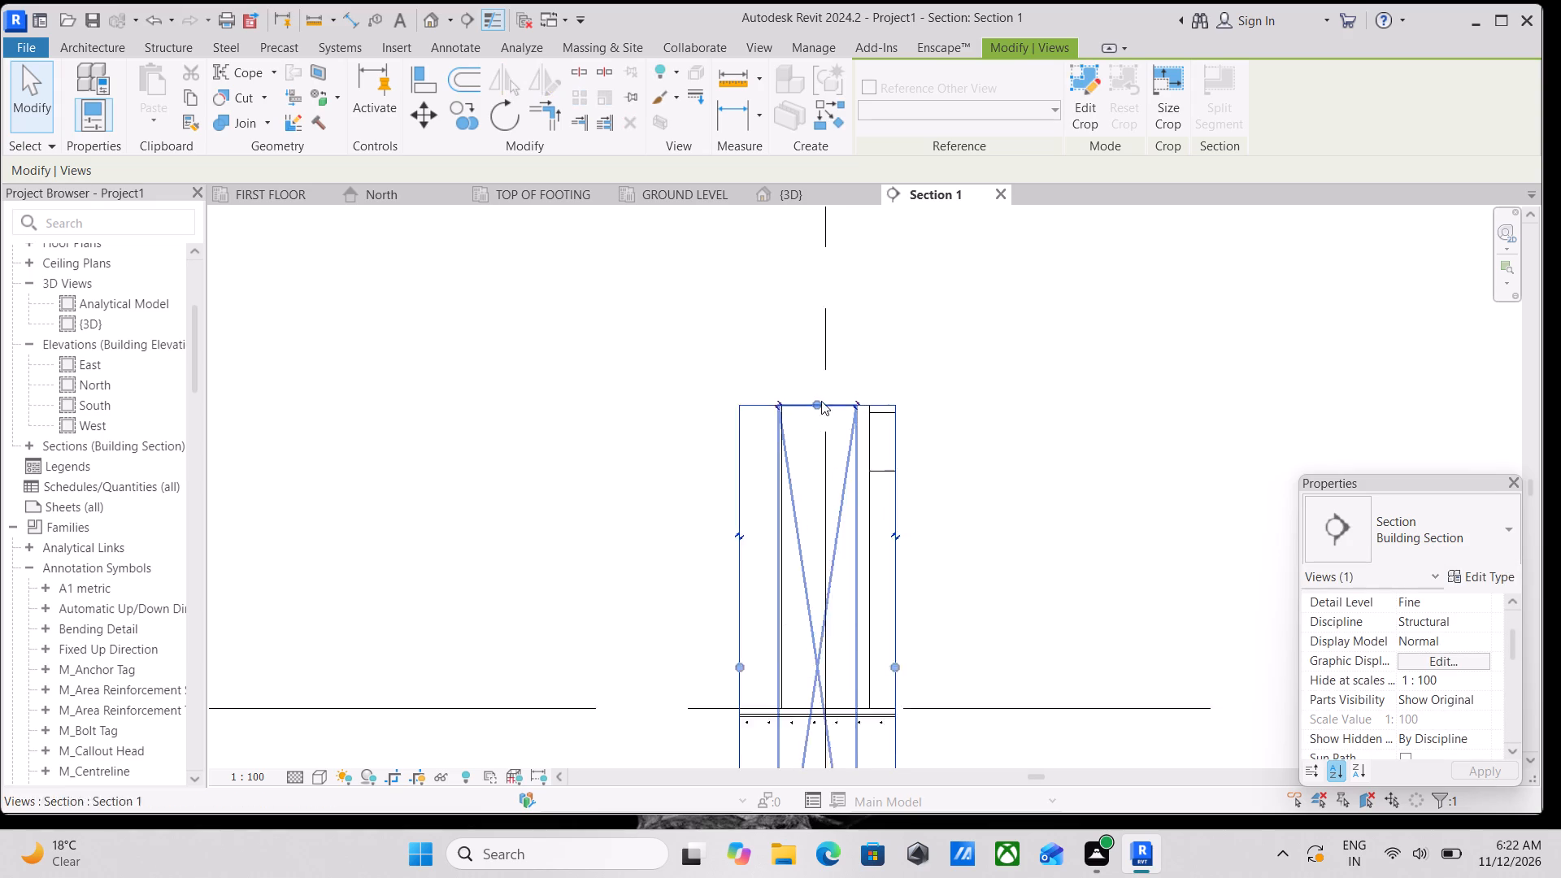
{"action": "left_click_drag", "start_coordinate": [818, 399], "coordinate": [819, 322]}
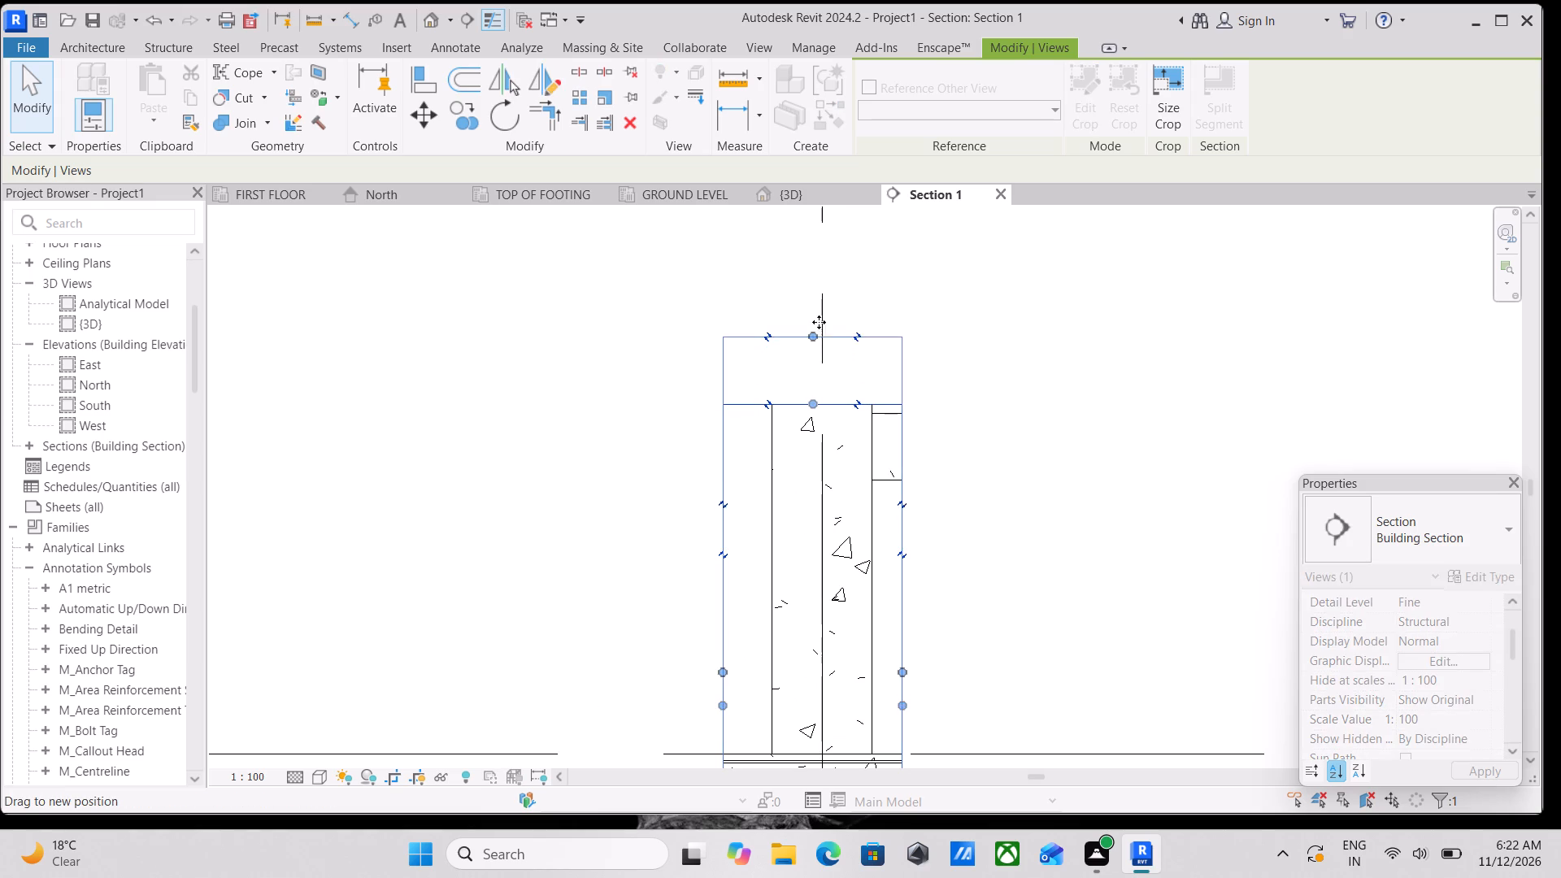
{"action": "left_click_drag", "start_coordinate": [819, 322], "coordinate": [819, 320]}
Examine the TOP OF FOOTING and GROUND LEVEL lines and their heads around the column in Section 1.
{"action": "scroll", "coordinate": [884, 342], "scroll_direction": "down", "scroll_amount": 2}
{"action": "middle_click_drag", "start_coordinate": [860, 344], "coordinate": [747, 352]}
{"action": "scroll", "coordinate": [892, 378], "scroll_direction": "down", "scroll_amount": 4}
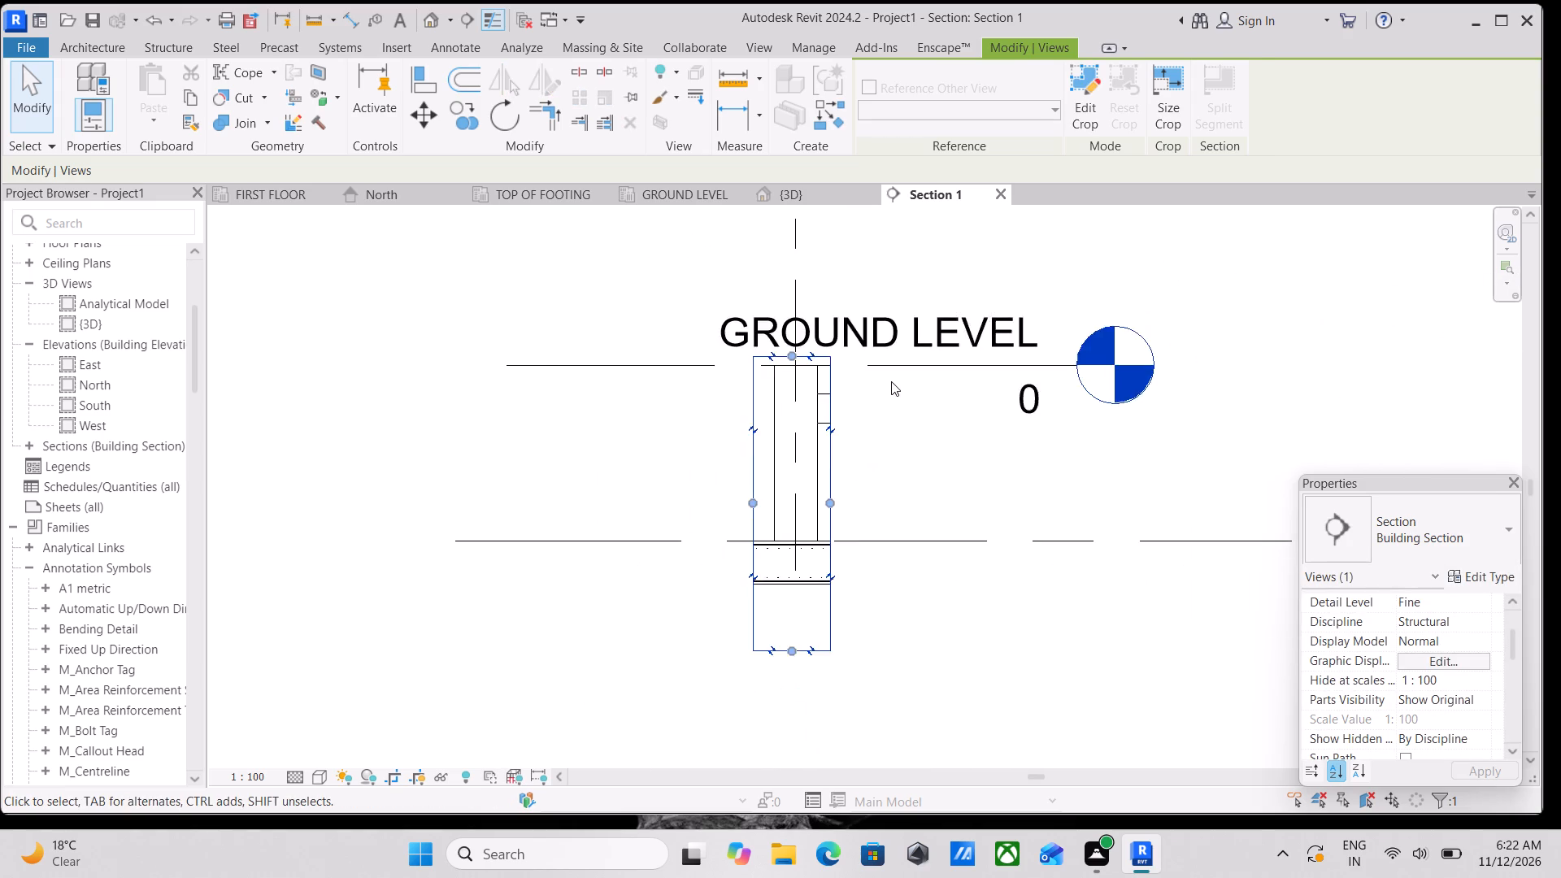
{"action": "scroll", "coordinate": [924, 413], "scroll_direction": "down", "scroll_amount": 2}
{"action": "middle_click_drag", "start_coordinate": [925, 417], "coordinate": [754, 400]}
{"action": "scroll", "coordinate": [869, 376], "scroll_direction": "down", "scroll_amount": 4}
{"action": "middle_click_drag", "start_coordinate": [838, 369], "coordinate": [722, 367]}
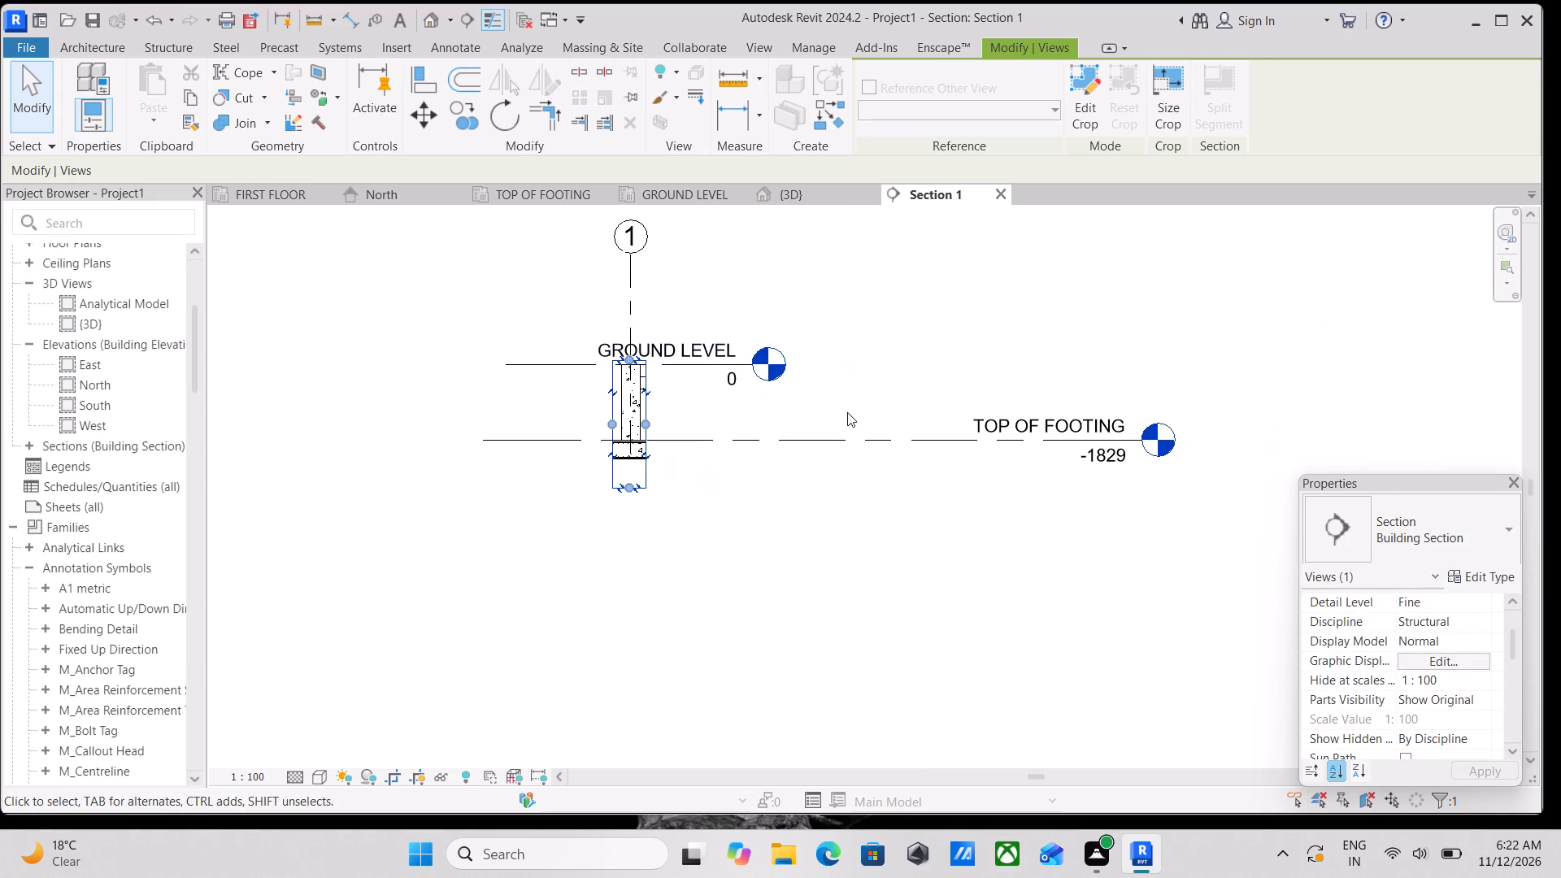
{"action": "left_click", "coordinate": [855, 437]}
{"action": "scroll", "coordinate": [718, 382], "scroll_direction": "up", "scroll_amount": 4}
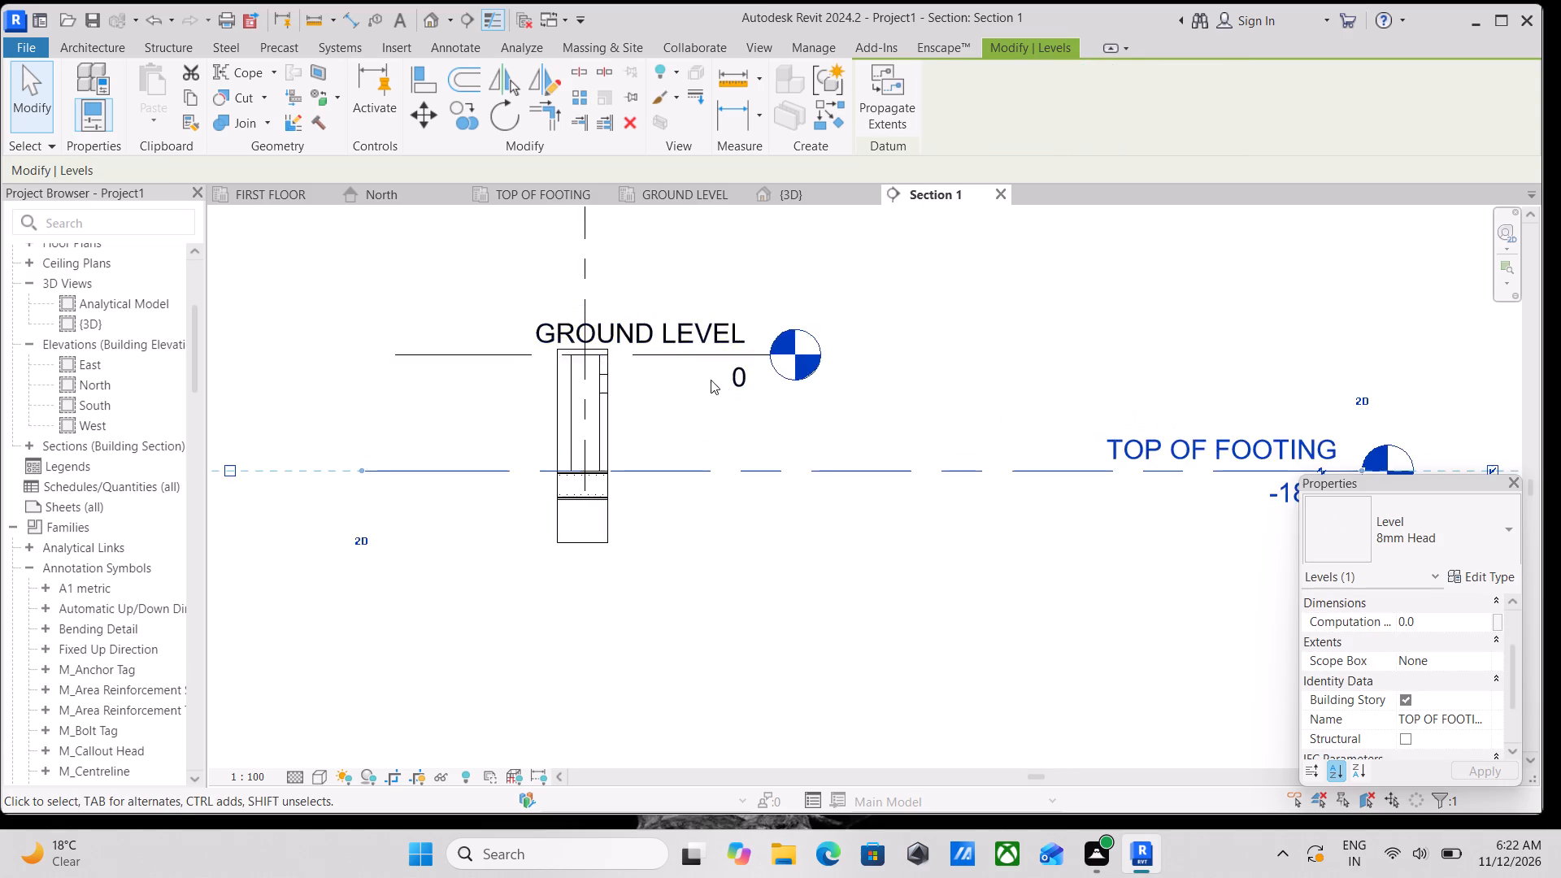
{"action": "scroll", "coordinate": [711, 380], "scroll_direction": "up", "scroll_amount": 5}
{"action": "scroll", "coordinate": [905, 346], "scroll_direction": "down", "scroll_amount": 4}
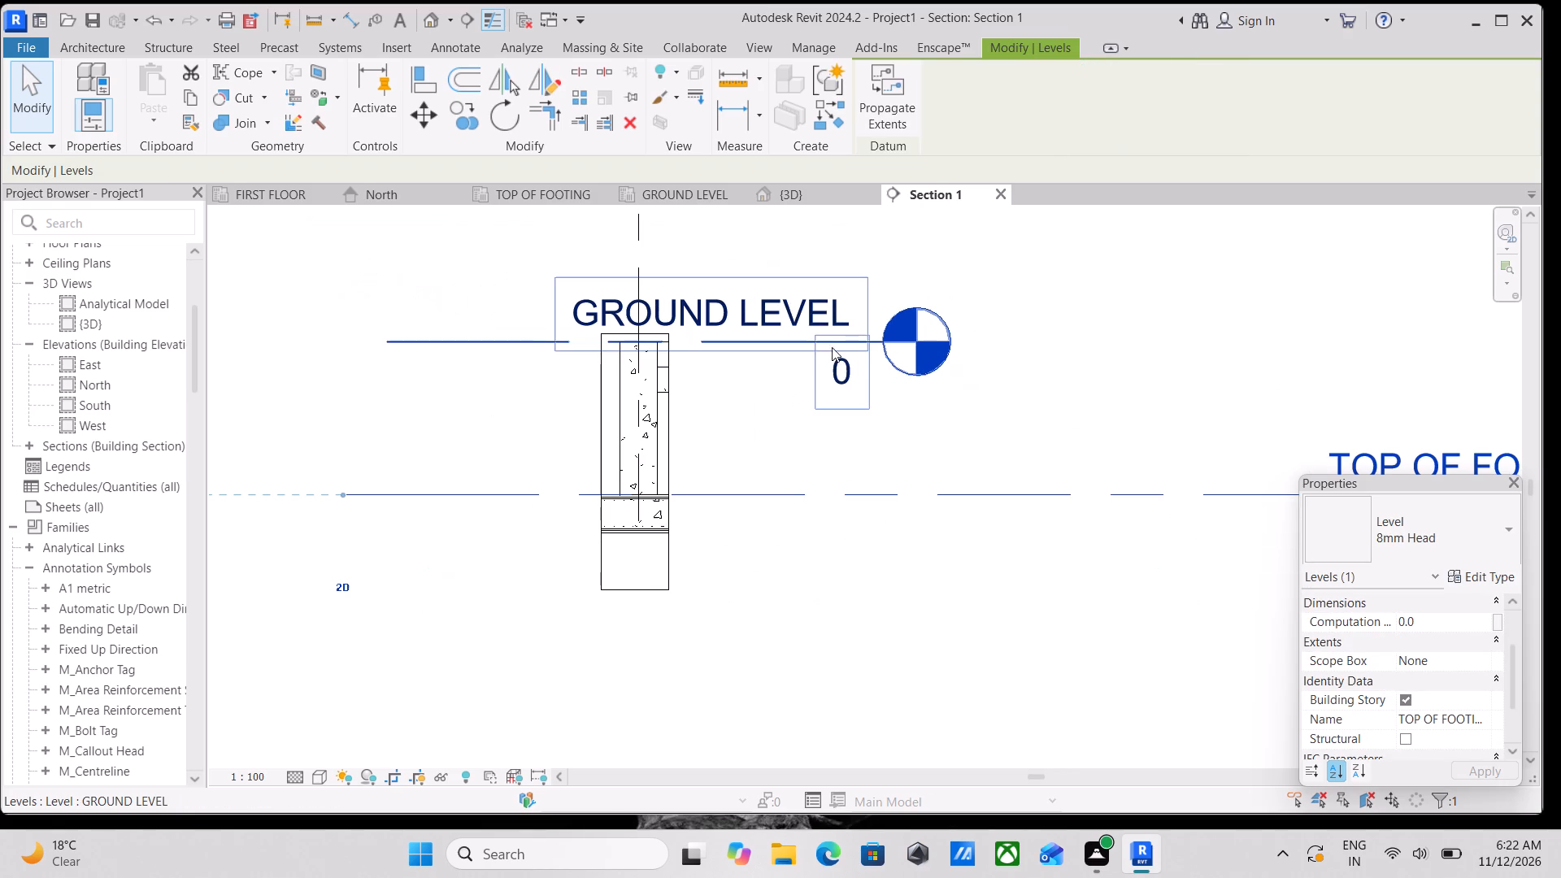
{"action": "scroll", "coordinate": [759, 348], "scroll_direction": "up", "scroll_amount": 3}
{"action": "left_click", "coordinate": [756, 337]}
{"action": "scroll", "coordinate": [756, 337], "scroll_direction": "down", "scroll_amount": 2}
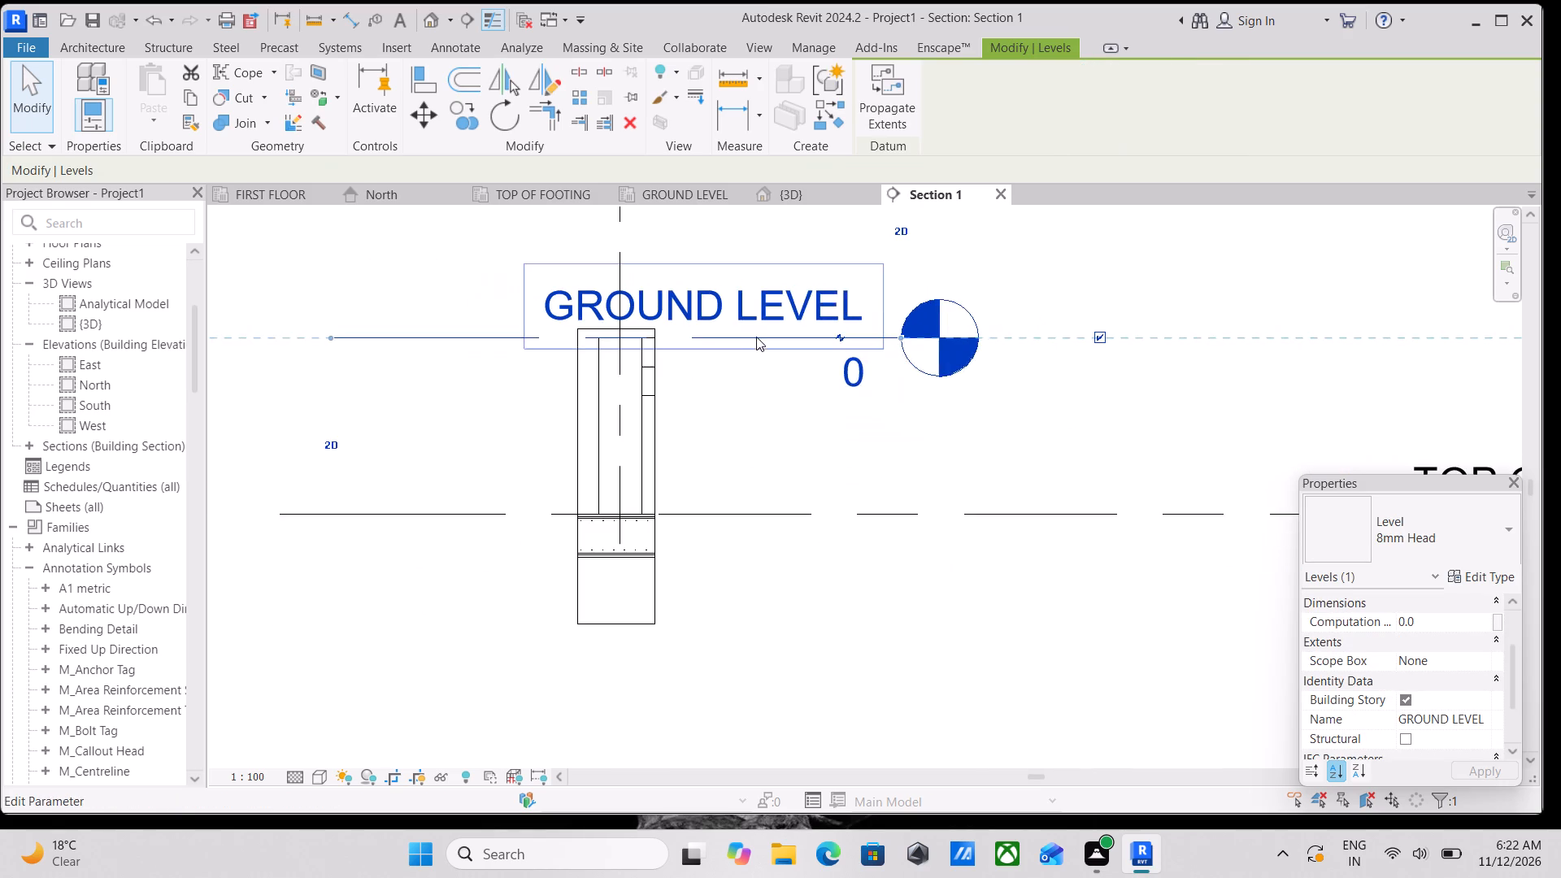
{"action": "middle_click_drag", "start_coordinate": [752, 337], "coordinate": [646, 361]}
{"action": "scroll", "coordinate": [837, 354], "scroll_direction": "down", "scroll_amount": 6}
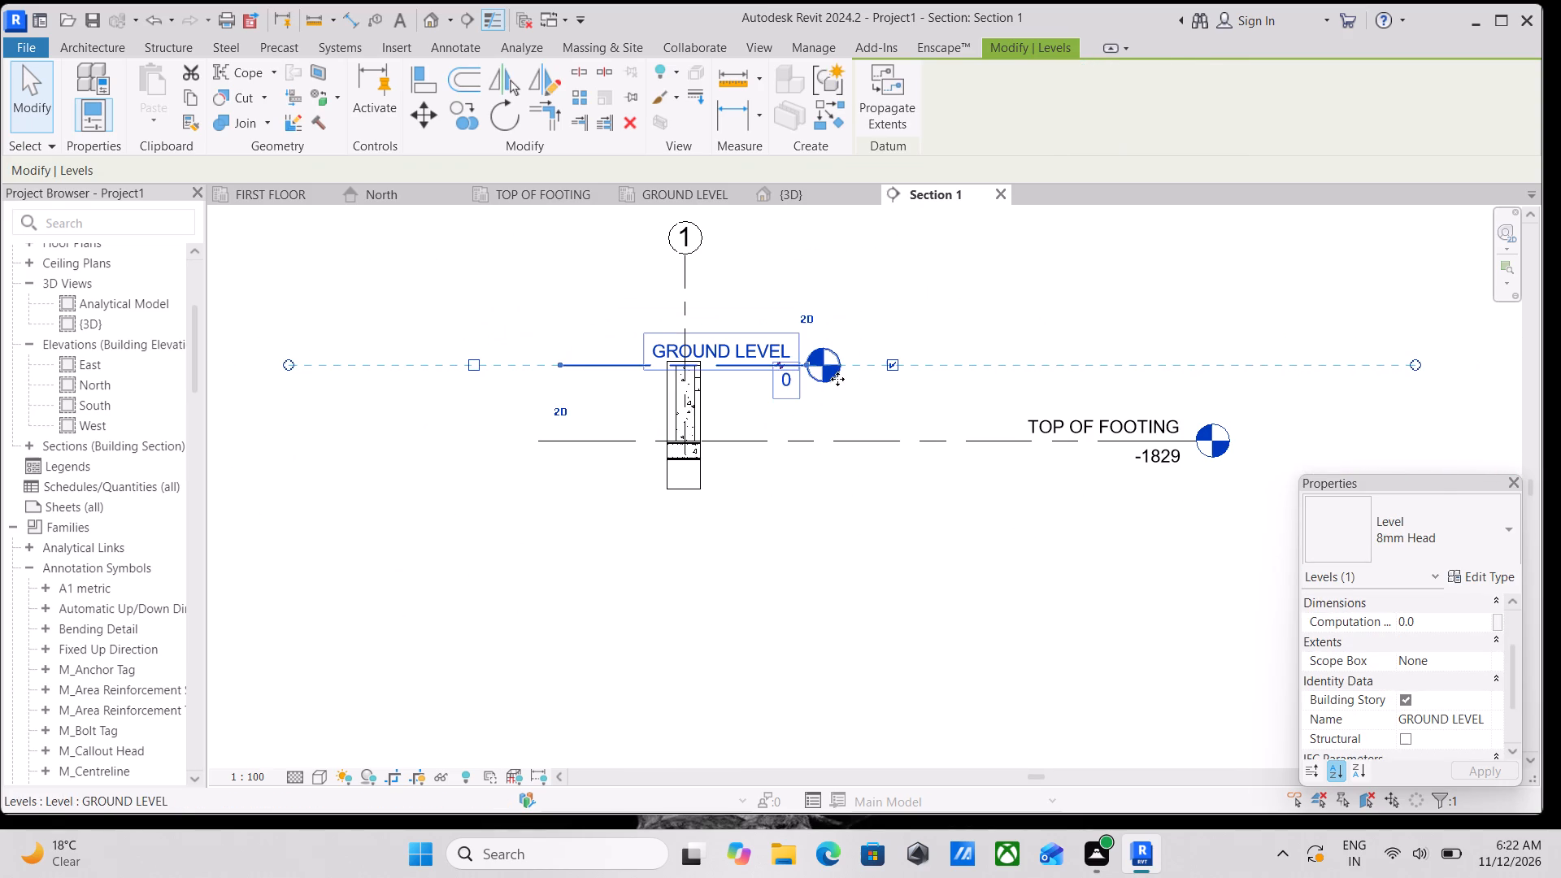
{"action": "middle_click_drag", "start_coordinate": [837, 379], "coordinate": [785, 405]}
{"action": "scroll", "coordinate": [785, 405], "scroll_direction": "up", "scroll_amount": 11}
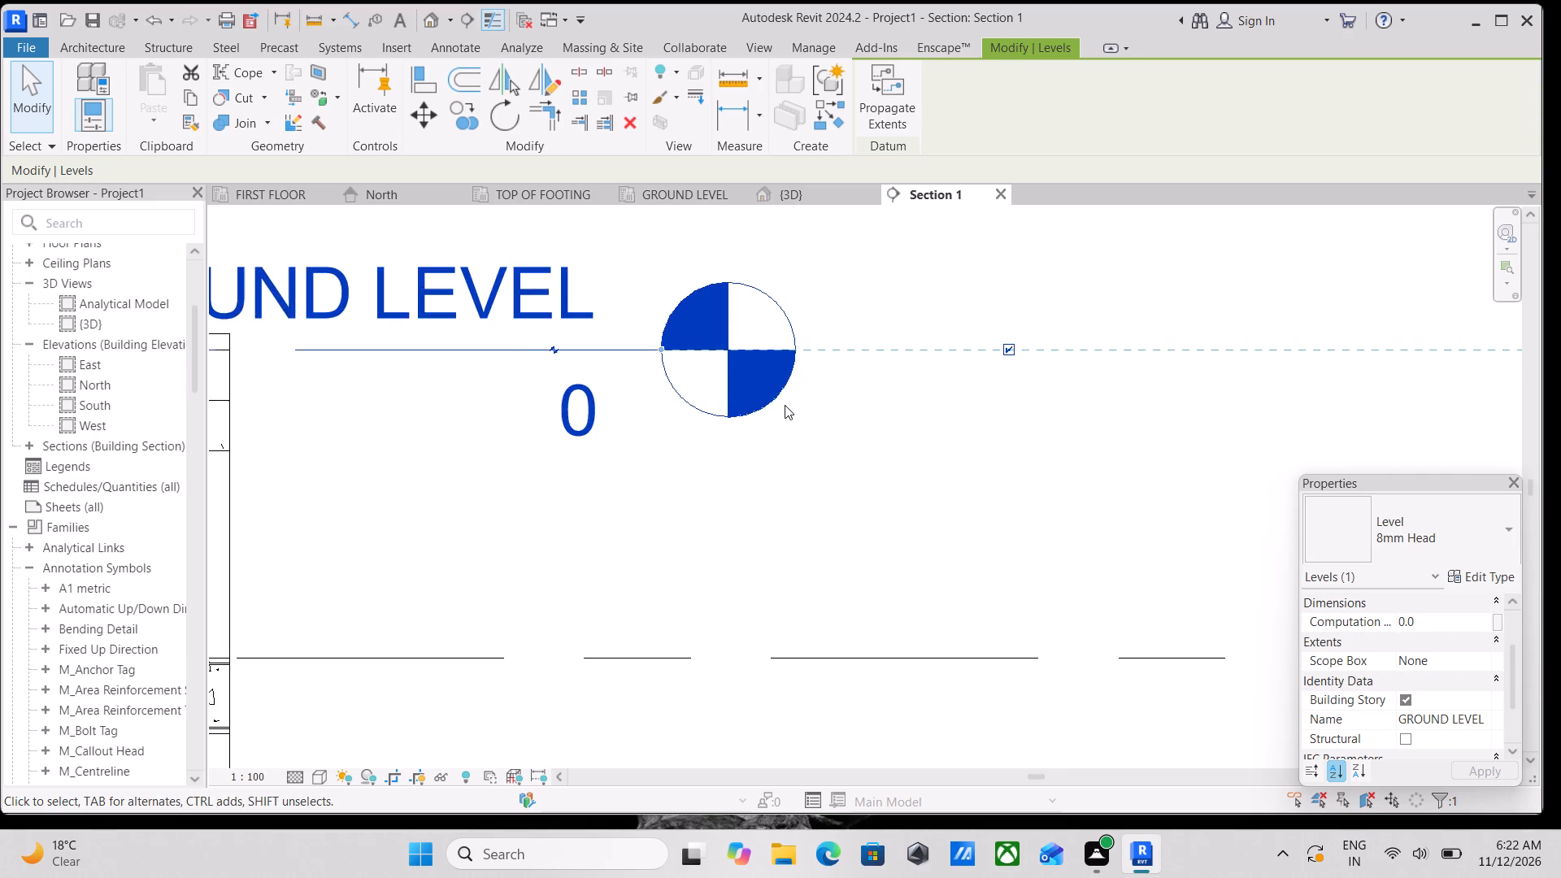
{"action": "scroll", "coordinate": [785, 405], "scroll_direction": "up", "scroll_amount": 2}
{"action": "scroll", "coordinate": [778, 411], "scroll_direction": "down", "scroll_amount": 7}
{"action": "middle_click_drag", "start_coordinate": [763, 429], "coordinate": [763, 439]}
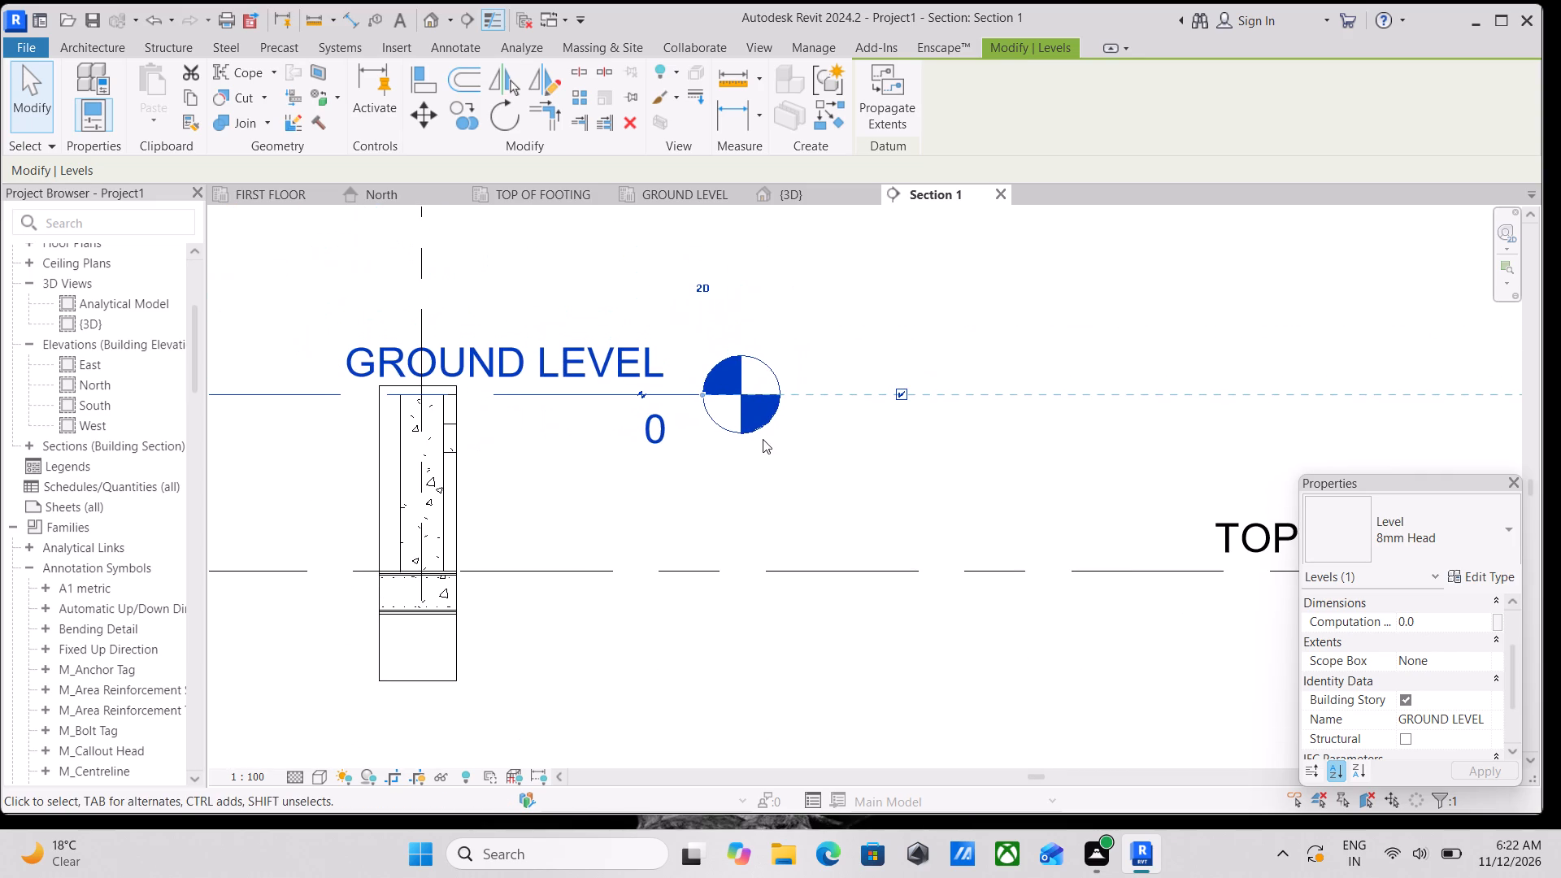
{"action": "scroll", "coordinate": [763, 439], "scroll_direction": "up", "scroll_amount": 2}
{"action": "middle_click_drag", "start_coordinate": [765, 452], "coordinate": [771, 514]}
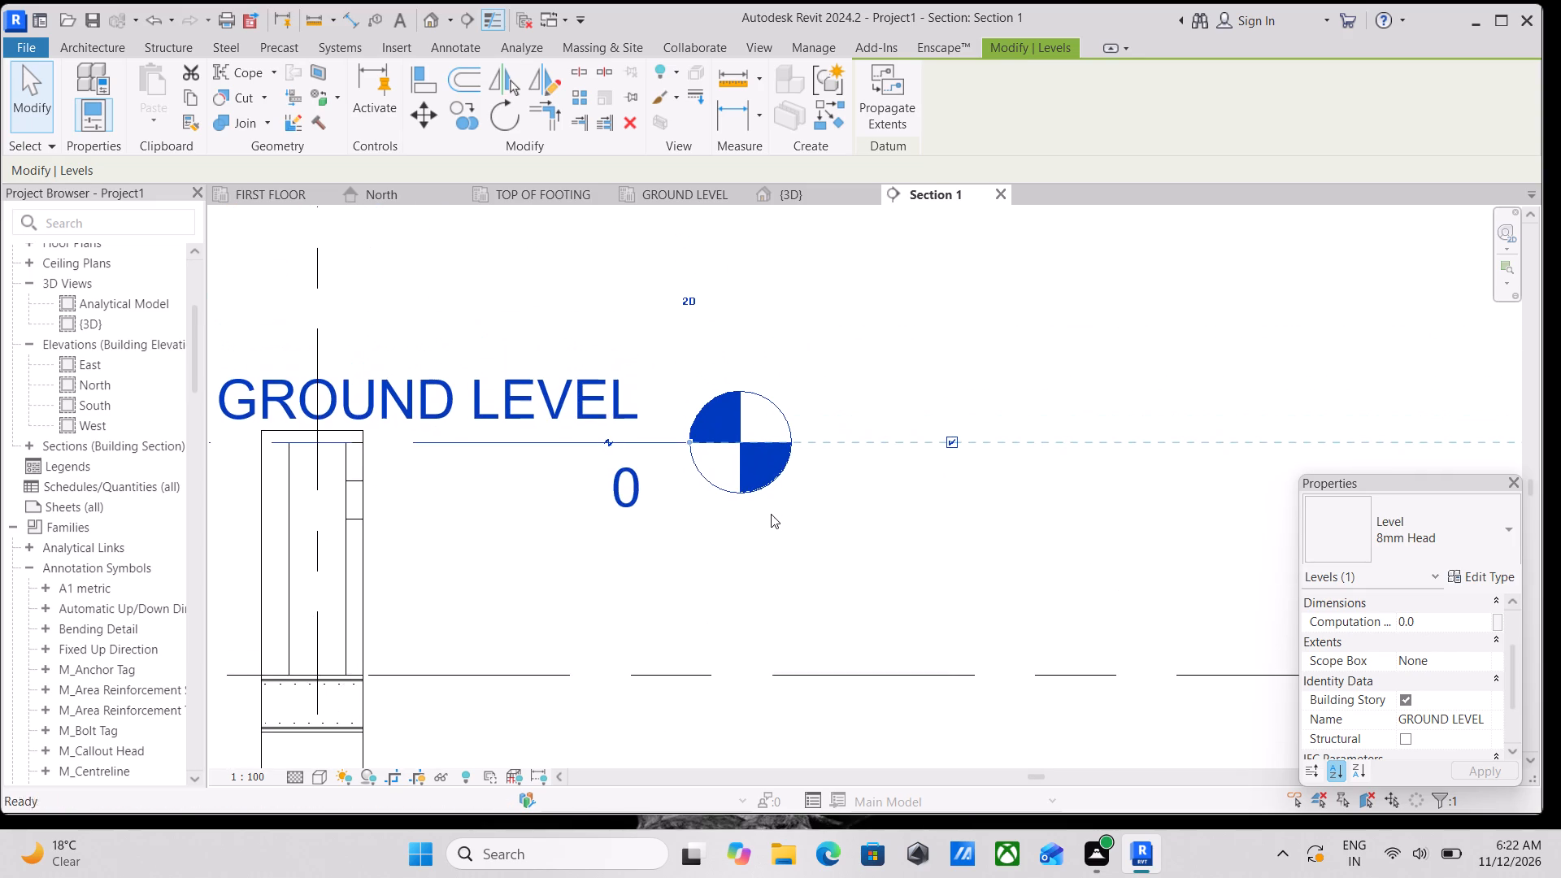
{"action": "scroll", "coordinate": [766, 511], "scroll_direction": "up", "scroll_amount": 3}
{"action": "scroll", "coordinate": [763, 511], "scroll_direction": "down", "scroll_amount": 3}
{"action": "scroll", "coordinate": [875, 511], "scroll_direction": "down", "scroll_amount": 2}
{"action": "middle_click_drag", "start_coordinate": [864, 511], "coordinate": [855, 511]}
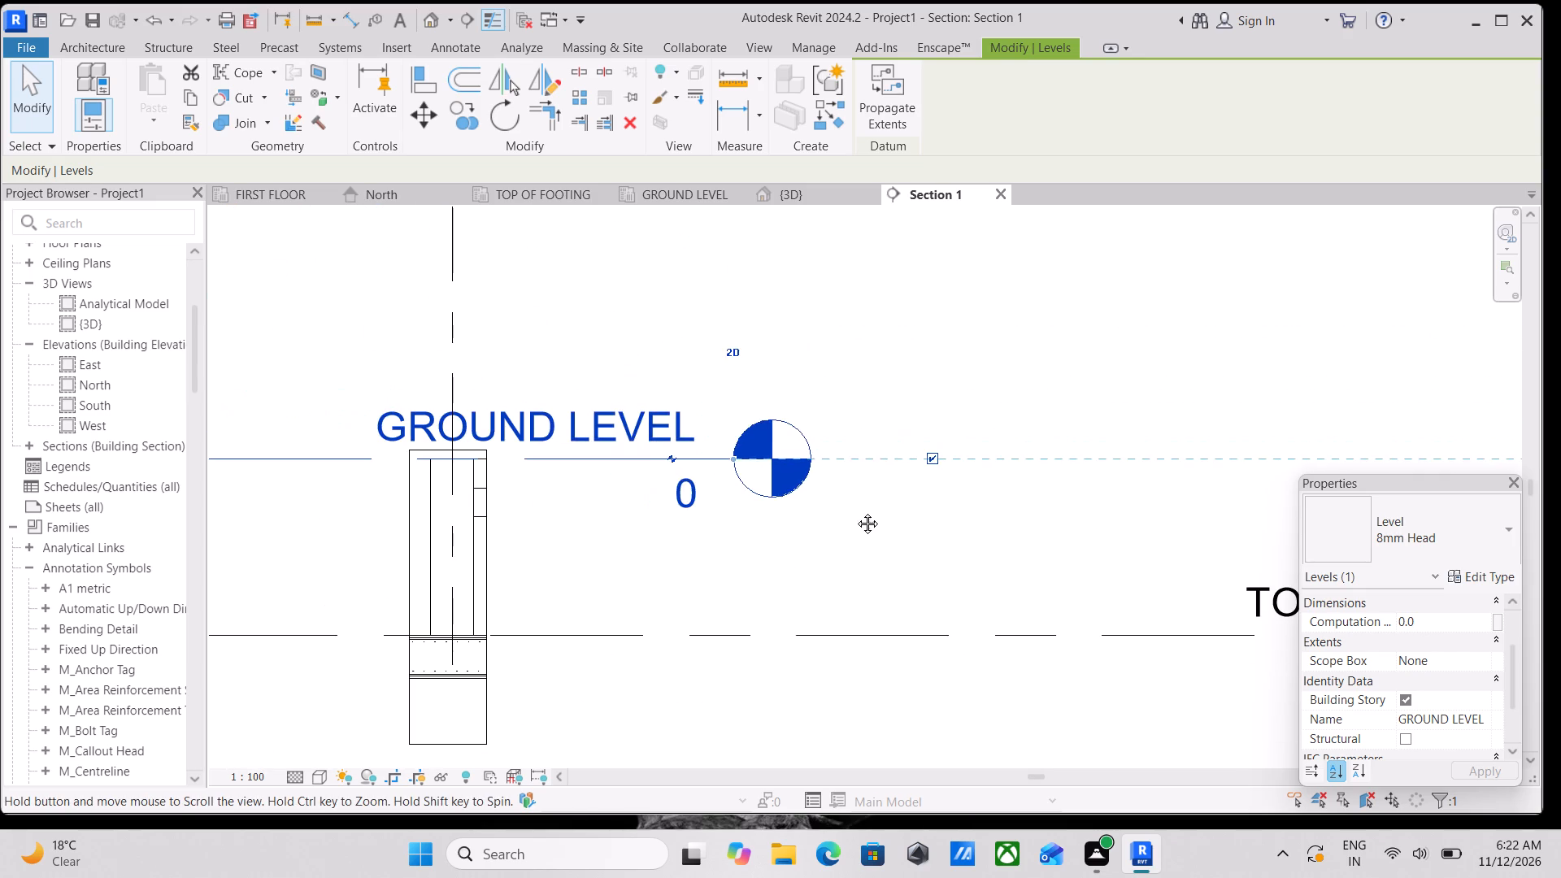
{"action": "middle_click_drag", "start_coordinate": [855, 511], "coordinate": [776, 523]}
{"action": "scroll", "coordinate": [776, 523], "scroll_direction": "down", "scroll_amount": 3}
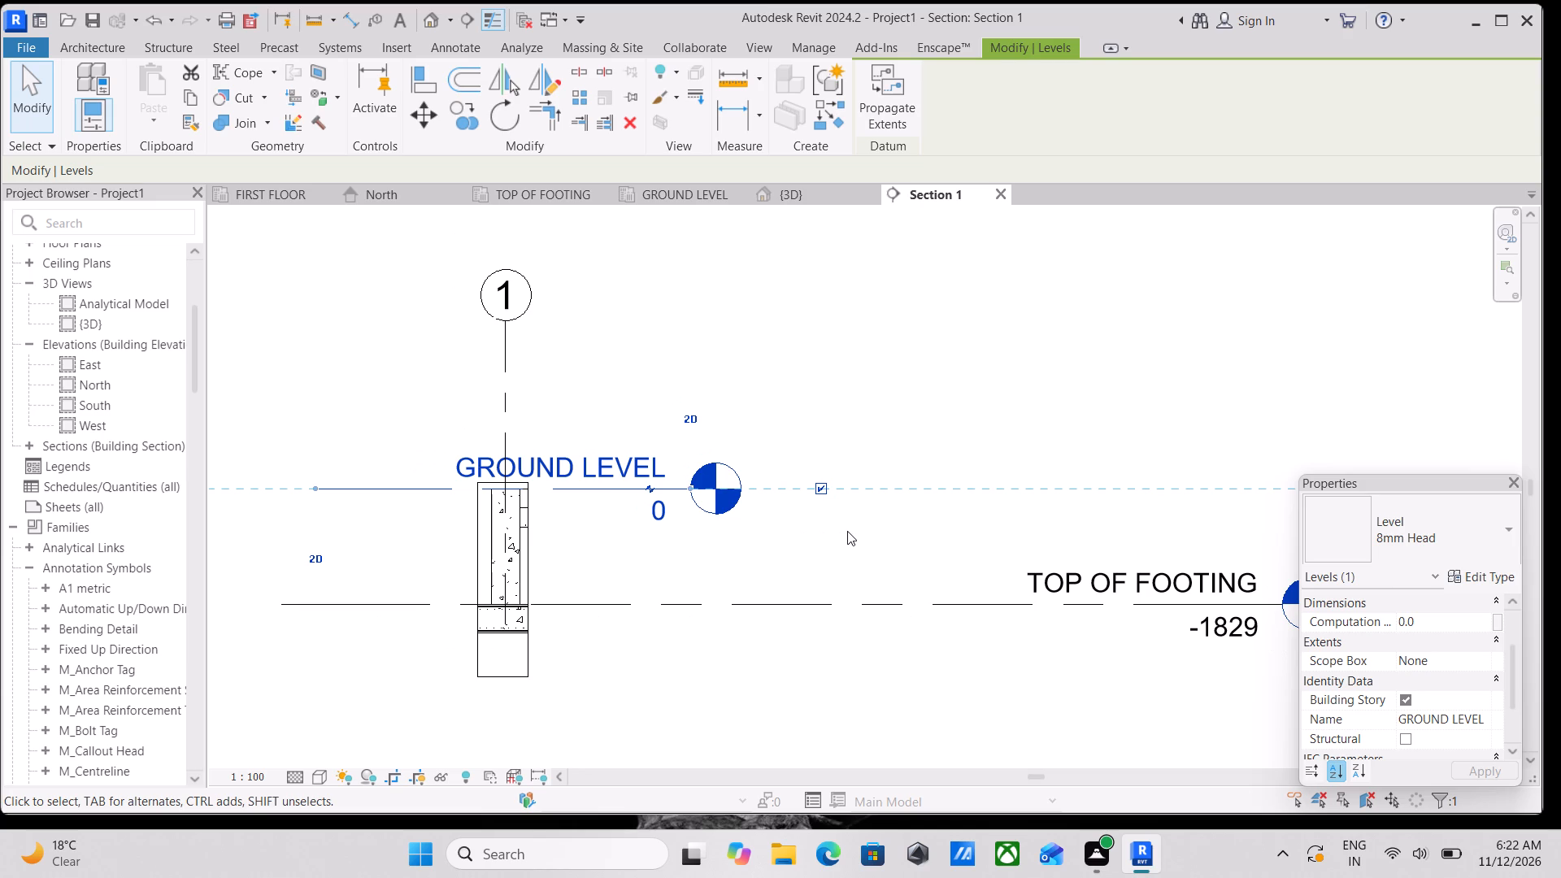
{"action": "scroll", "coordinate": [847, 531], "scroll_direction": "up", "scroll_amount": 3}
{"action": "scroll", "coordinate": [752, 515], "scroll_direction": "up", "scroll_amount": 2}
{"action": "scroll", "coordinate": [695, 419], "scroll_direction": "down", "scroll_amount": 3}
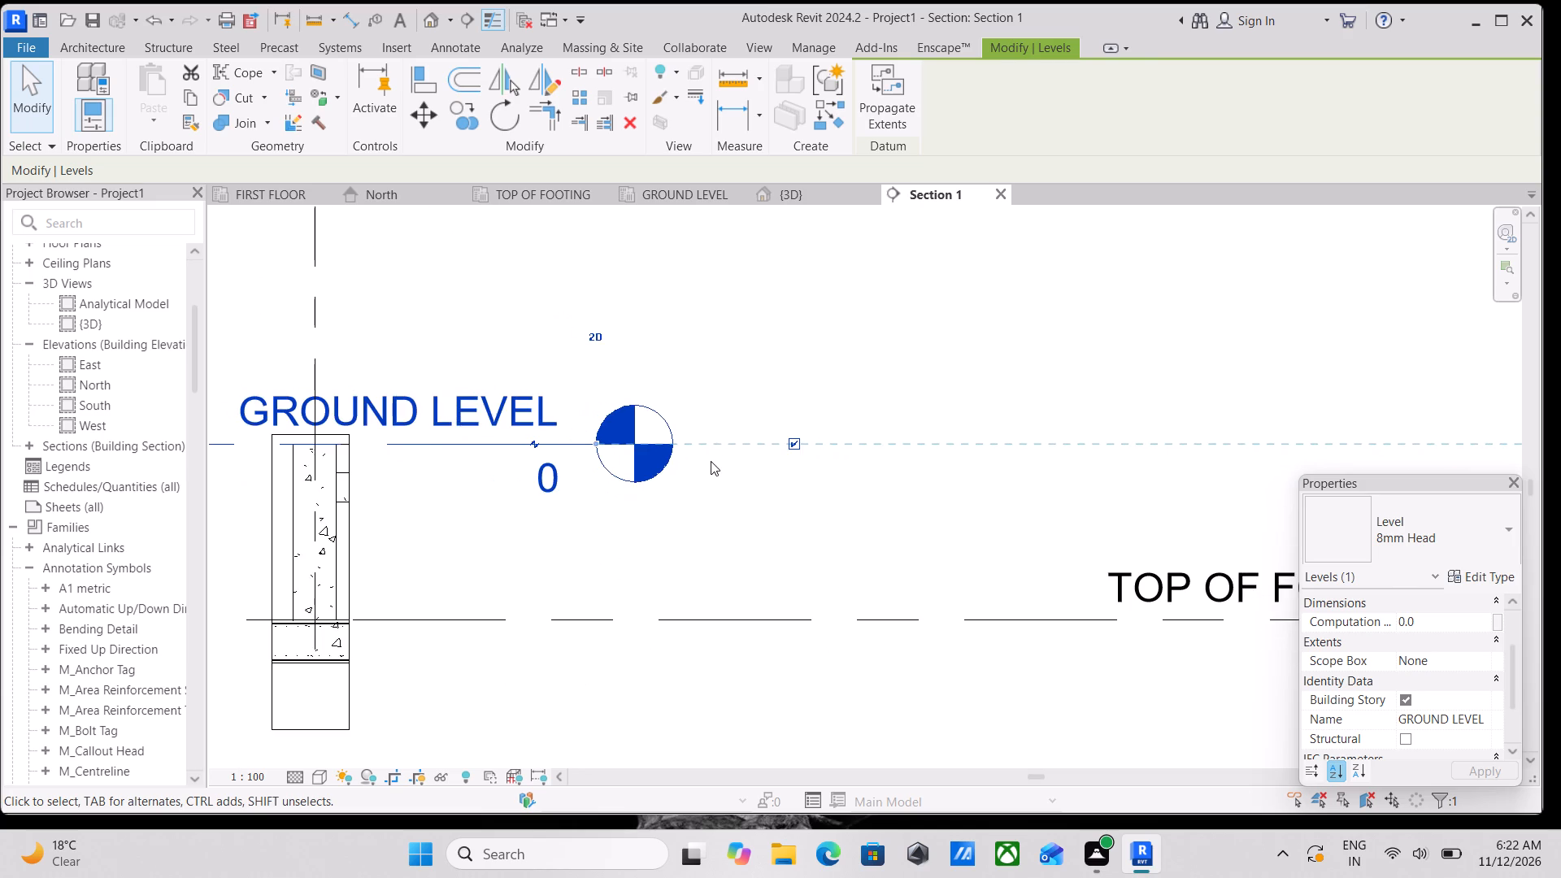
{"action": "scroll", "coordinate": [711, 461], "scroll_direction": "down", "scroll_amount": 2}
{"action": "scroll", "coordinate": [691, 497], "scroll_direction": "up", "scroll_amount": 3}
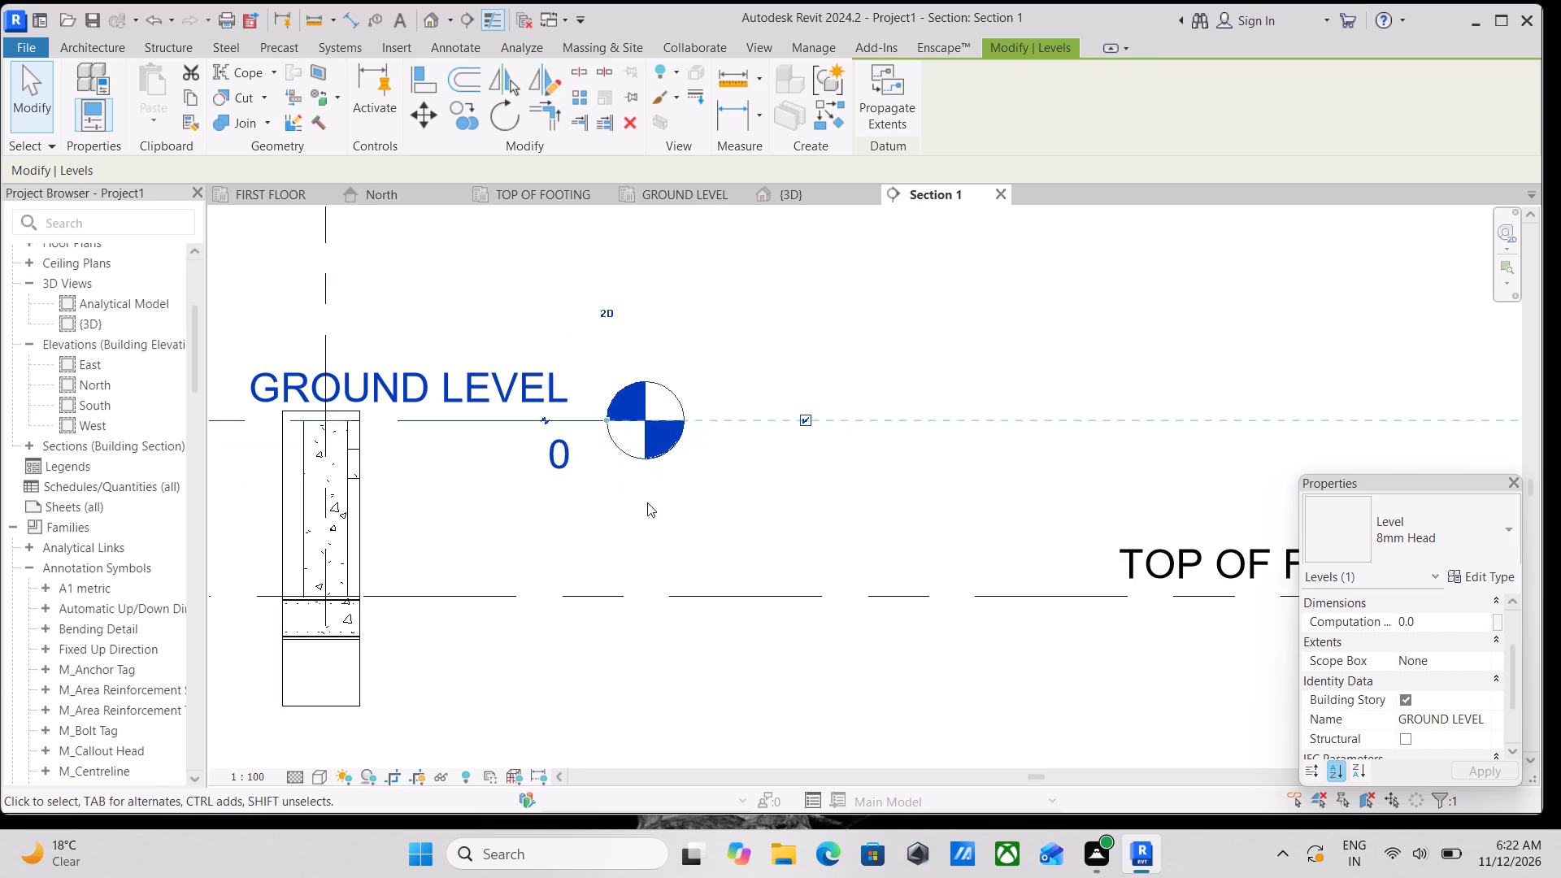
{"action": "middle_click_drag", "start_coordinate": [658, 506], "coordinate": [807, 551]}
{"action": "key", "text": "m"}
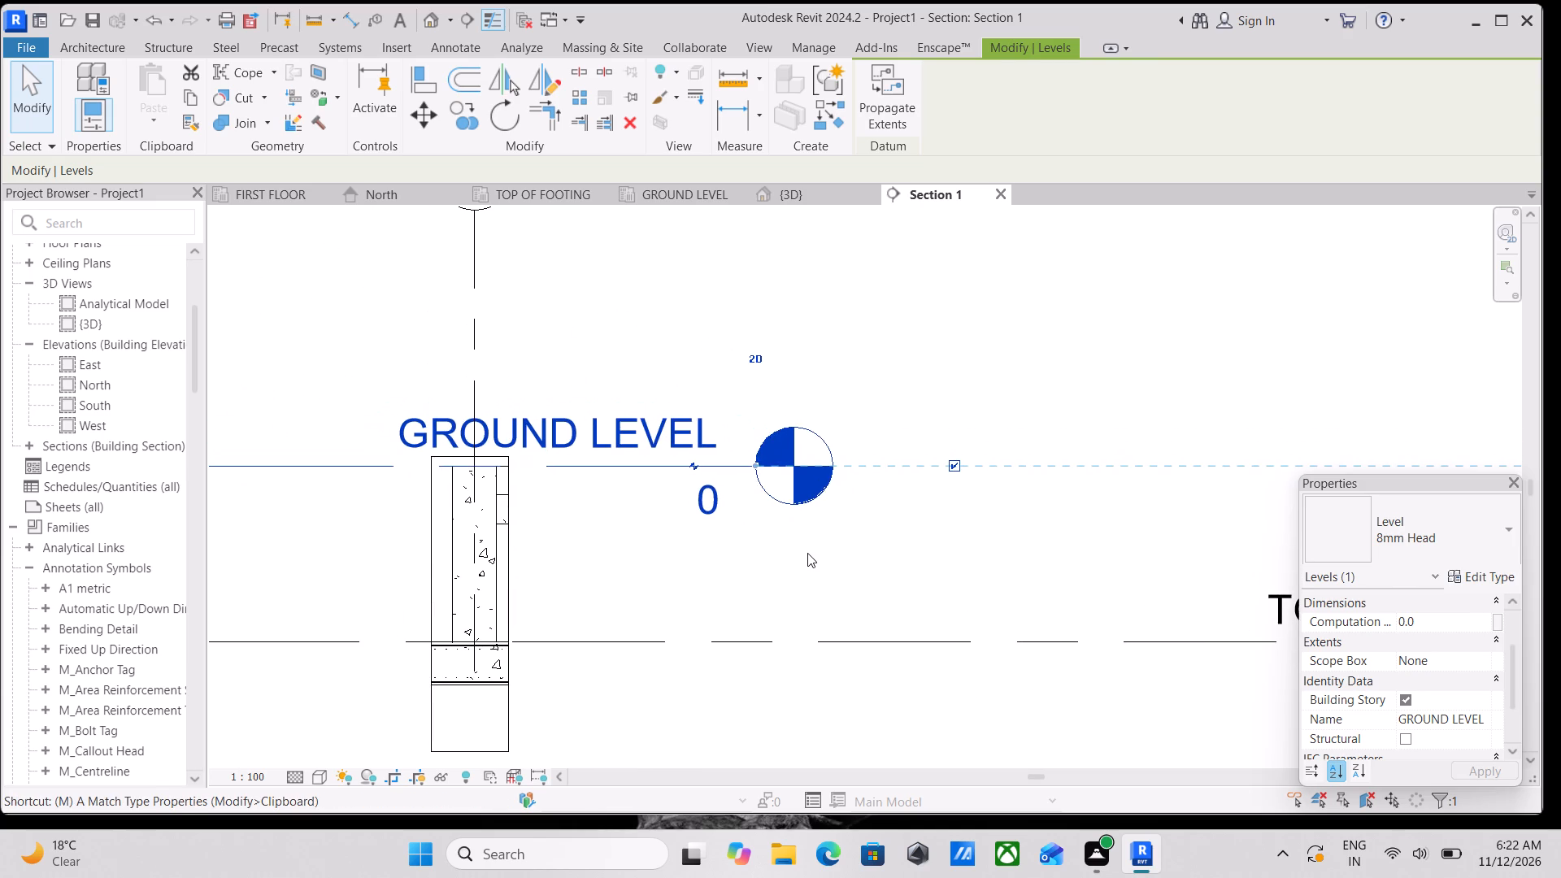
{"action": "scroll", "coordinate": [783, 488], "scroll_direction": "up", "scroll_amount": 2}
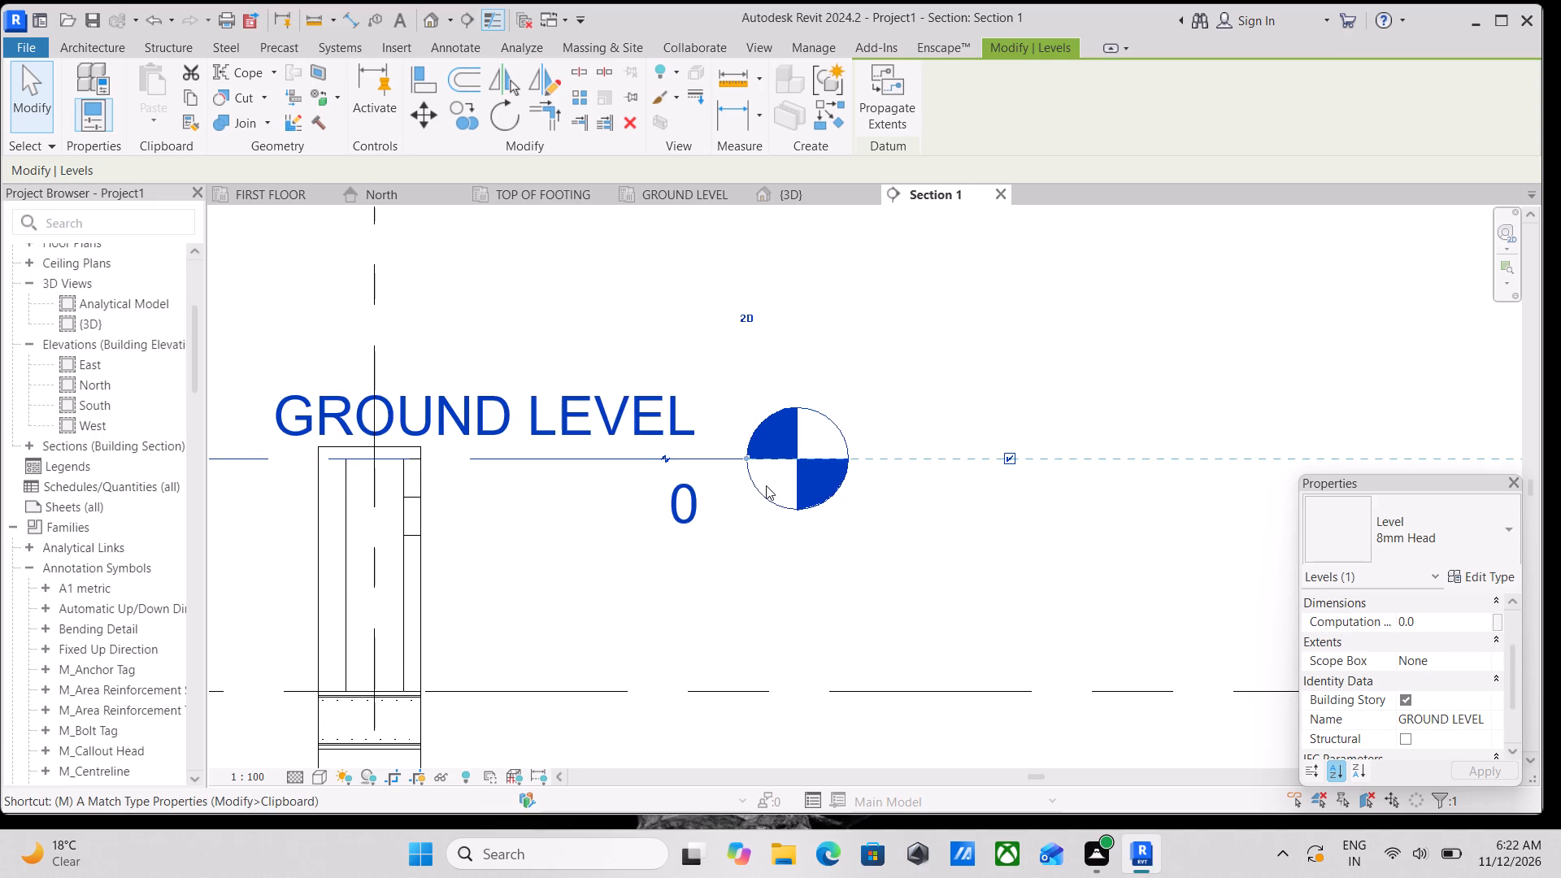
{"action": "key", "text": "Escape"}
{"action": "scroll", "coordinate": [572, 468], "scroll_direction": "down", "scroll_amount": 1}
Extend the head end of the GROUND LEVEL line so its label sits well clear of the column.
{"action": "left_click", "coordinate": [538, 460]}
{"action": "scroll", "coordinate": [594, 505], "scroll_direction": "down", "scroll_amount": 2}
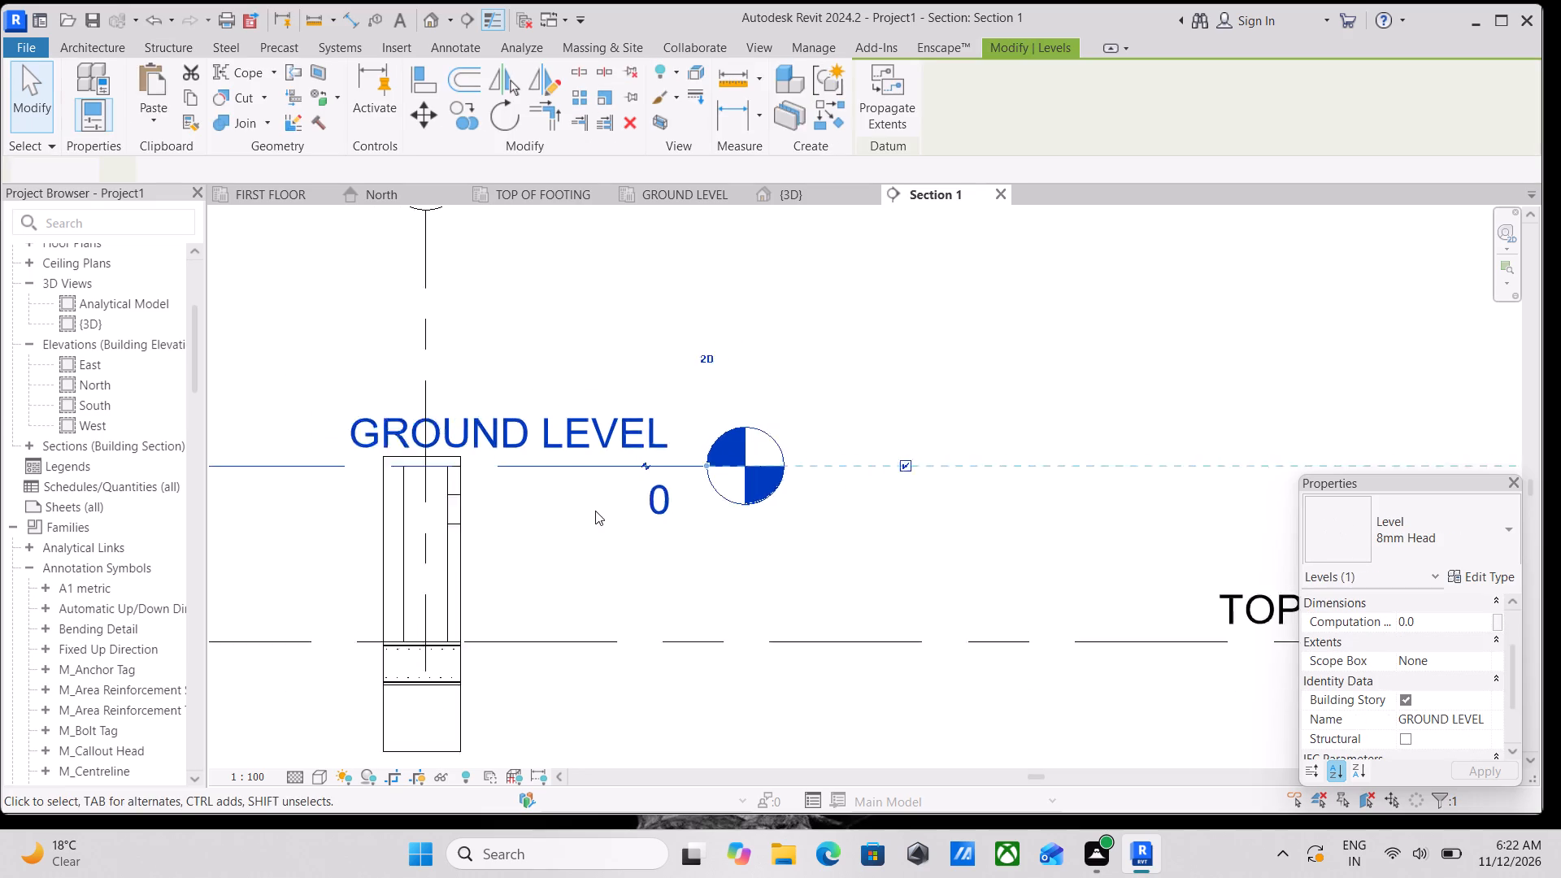
{"action": "scroll", "coordinate": [595, 511], "scroll_direction": "down", "scroll_amount": 1}
{"action": "scroll", "coordinate": [730, 362], "scroll_direction": "up", "scroll_amount": 2}
{"action": "scroll", "coordinate": [815, 379], "scroll_direction": "down", "scroll_amount": 1}
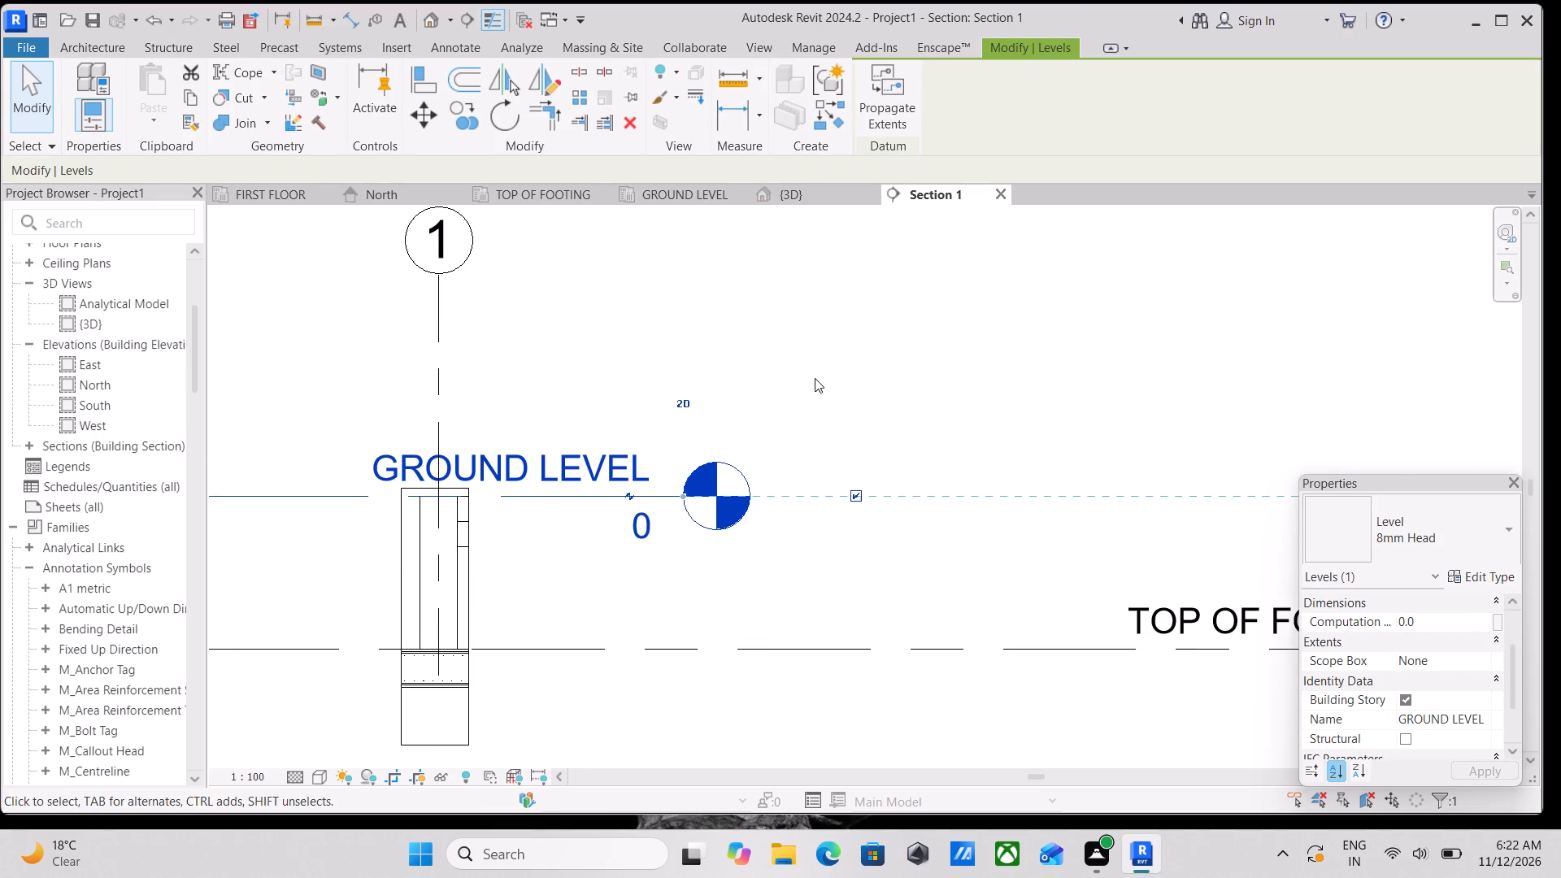
{"action": "middle_click_drag", "start_coordinate": [824, 380], "coordinate": [932, 381]}
{"action": "scroll", "coordinate": [832, 411], "scroll_direction": "up", "scroll_amount": 2}
{"action": "scroll", "coordinate": [894, 360], "scroll_direction": "down", "scroll_amount": 1}
{"action": "middle_click_drag", "start_coordinate": [890, 358], "coordinate": [828, 346]}
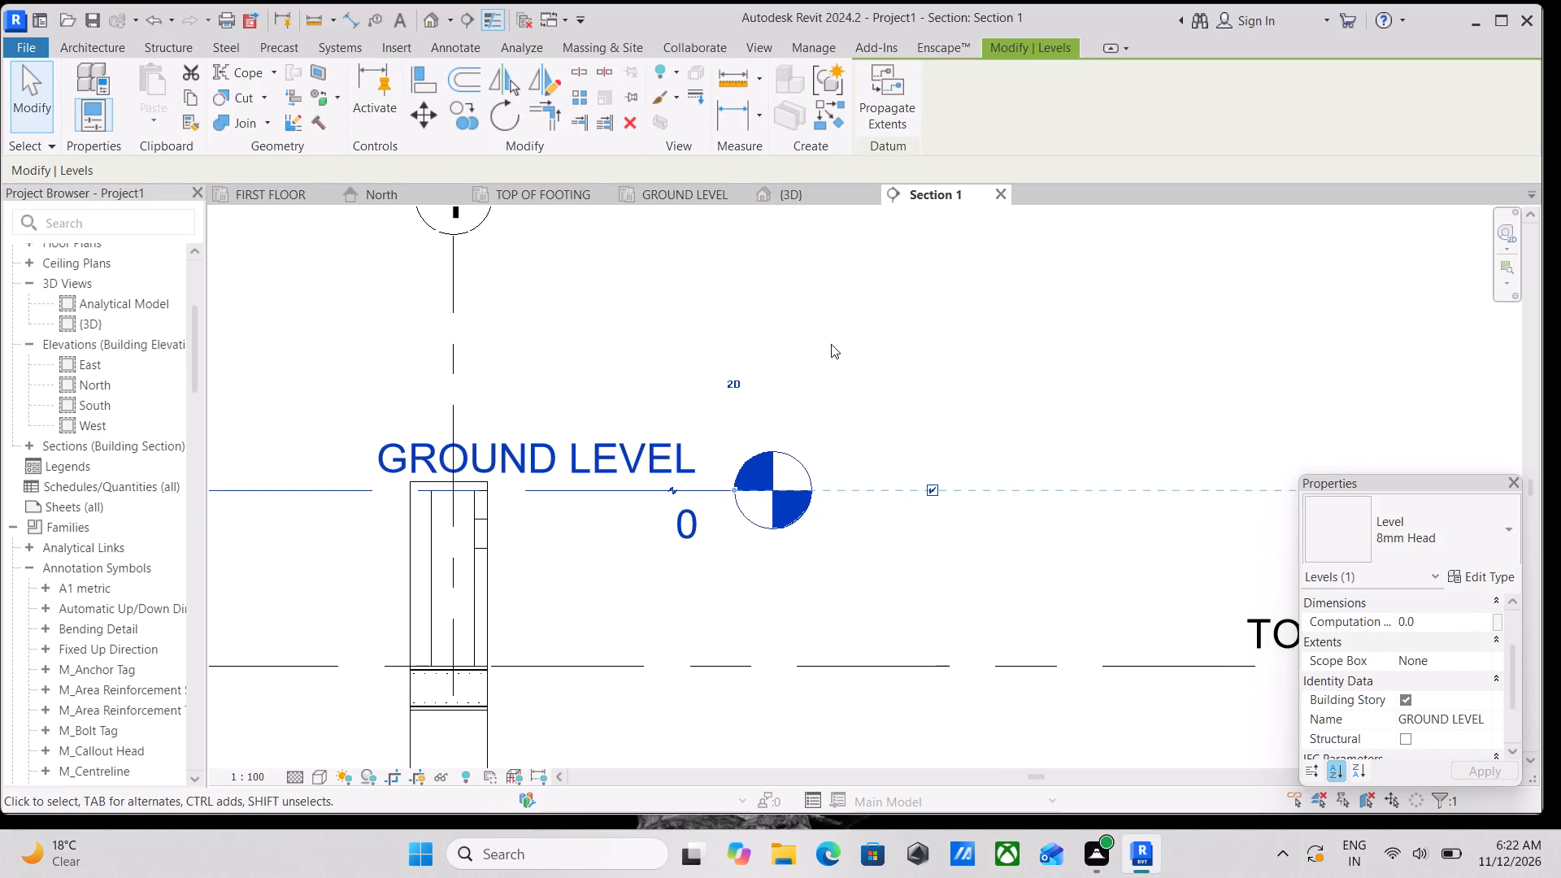
{"action": "scroll", "coordinate": [849, 343], "scroll_direction": "down", "scroll_amount": 2}
{"action": "middle_click_drag", "start_coordinate": [849, 343], "coordinate": [828, 333]}
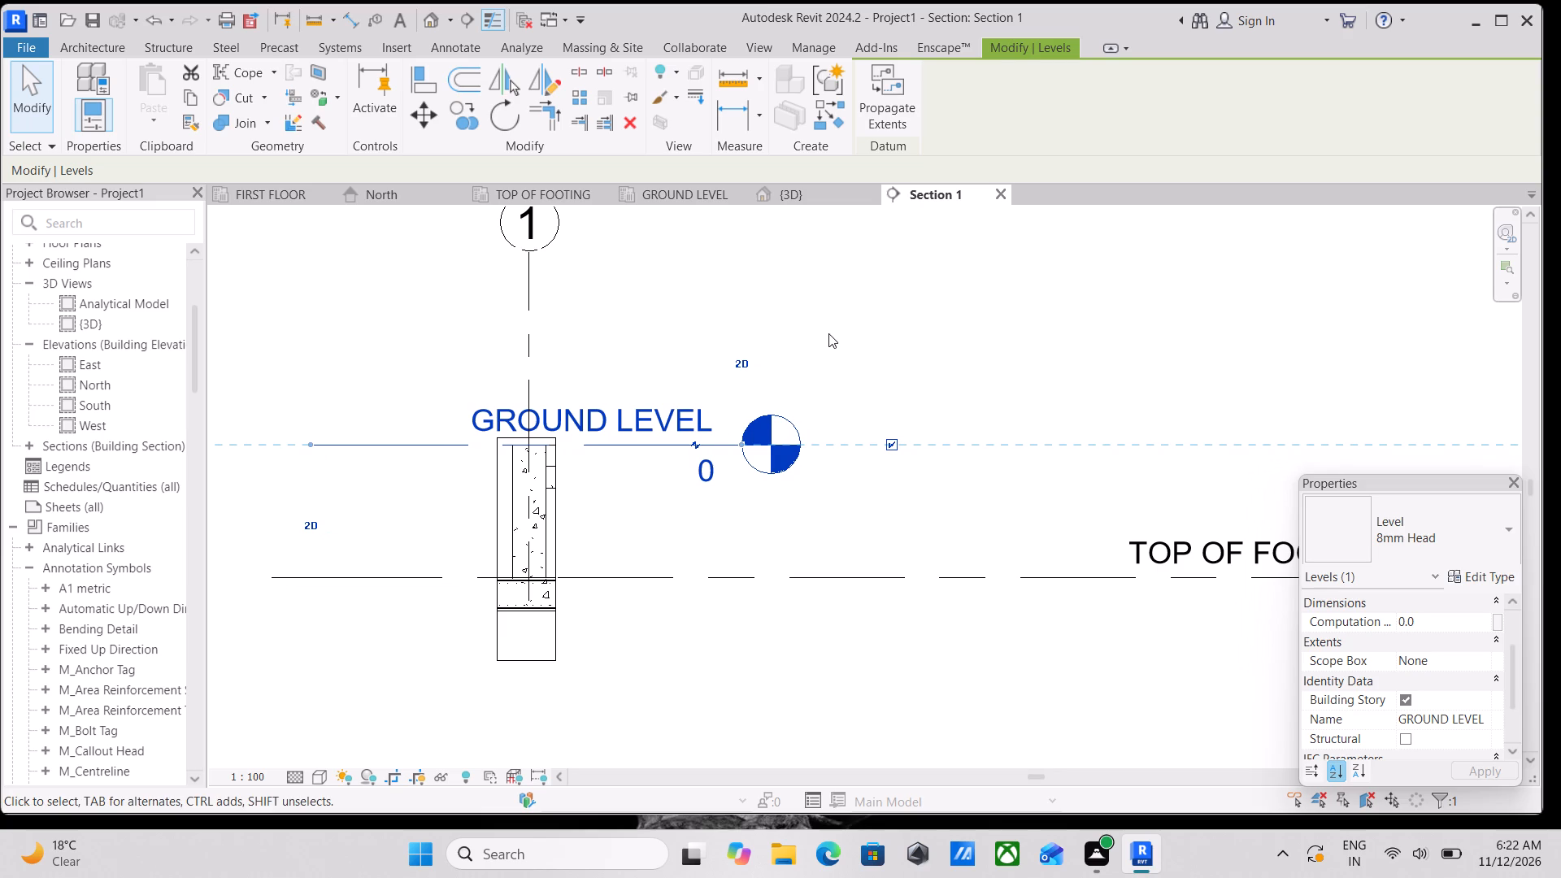
{"action": "key", "text": "m"}
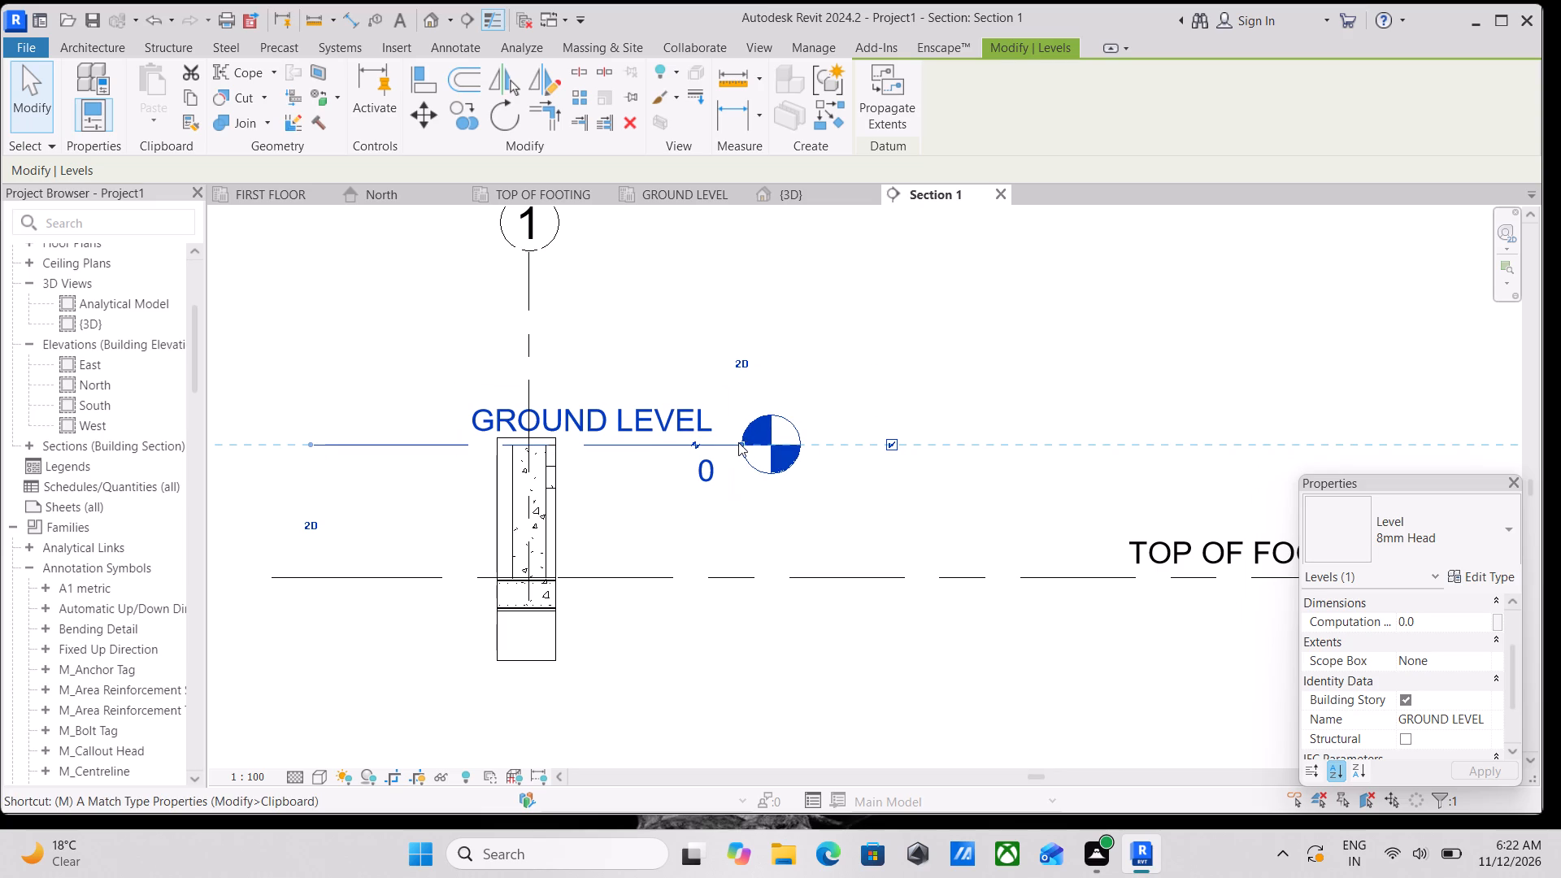
{"action": "left_click_drag", "start_coordinate": [738, 442], "coordinate": [1159, 429]}
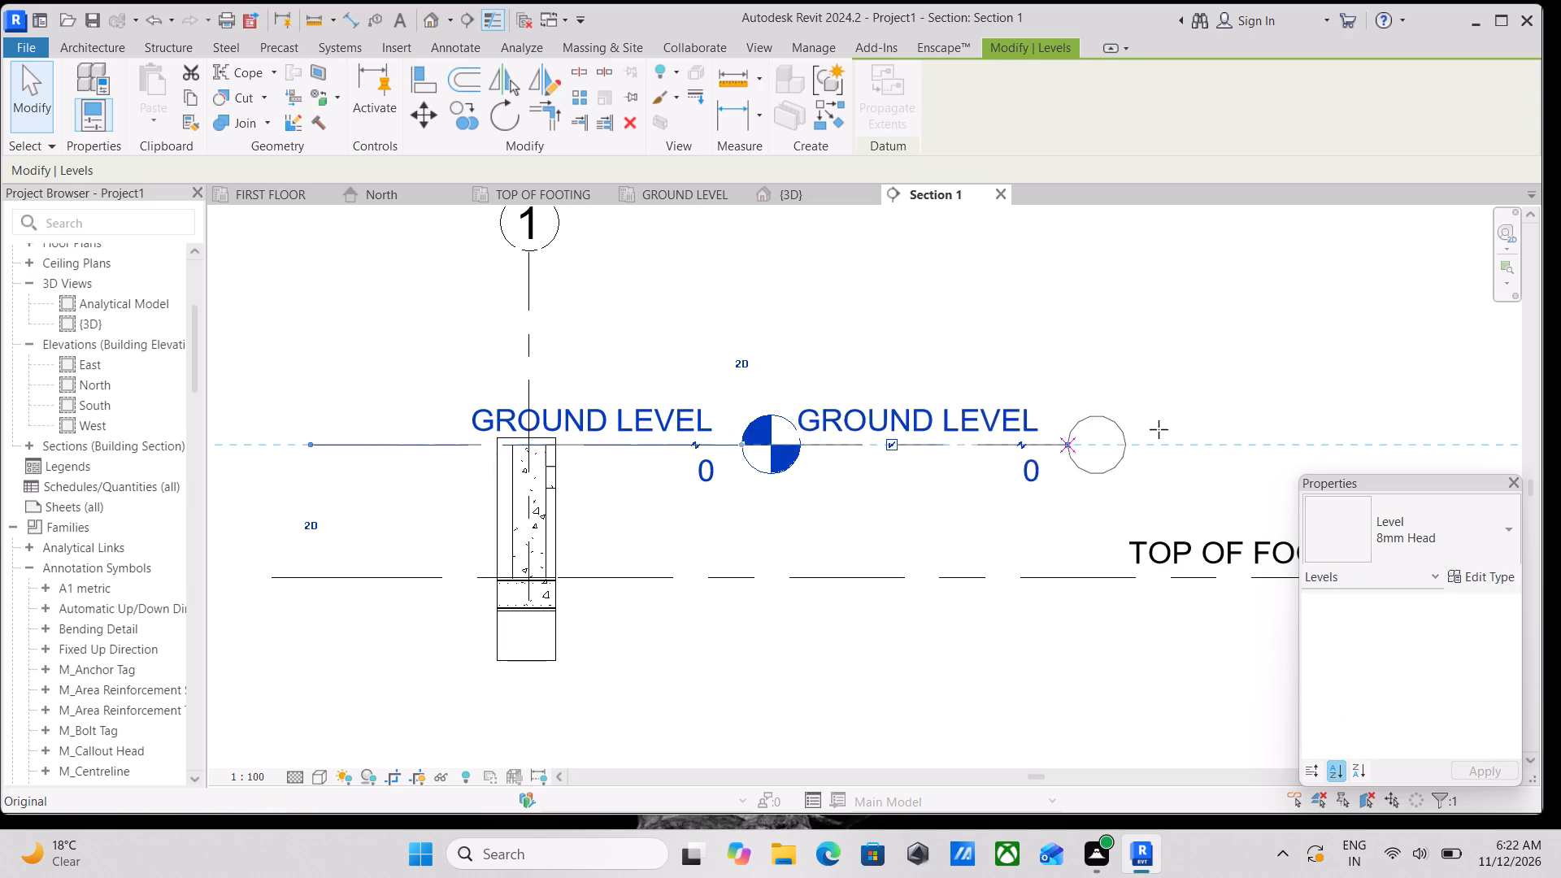
{"action": "left_click_drag", "start_coordinate": [1159, 429], "coordinate": [1363, 422]}
Set the rebar cover of the corner column in Section 1 to FOUNDATION COVER <20 mm>.
{"action": "scroll", "coordinate": [946, 406], "scroll_direction": "down", "scroll_amount": 1}
{"action": "scroll", "coordinate": [528, 435], "scroll_direction": "up", "scroll_amount": 3}
{"action": "scroll", "coordinate": [677, 489], "scroll_direction": "up", "scroll_amount": 9}
{"action": "left_click", "coordinate": [565, 362]}
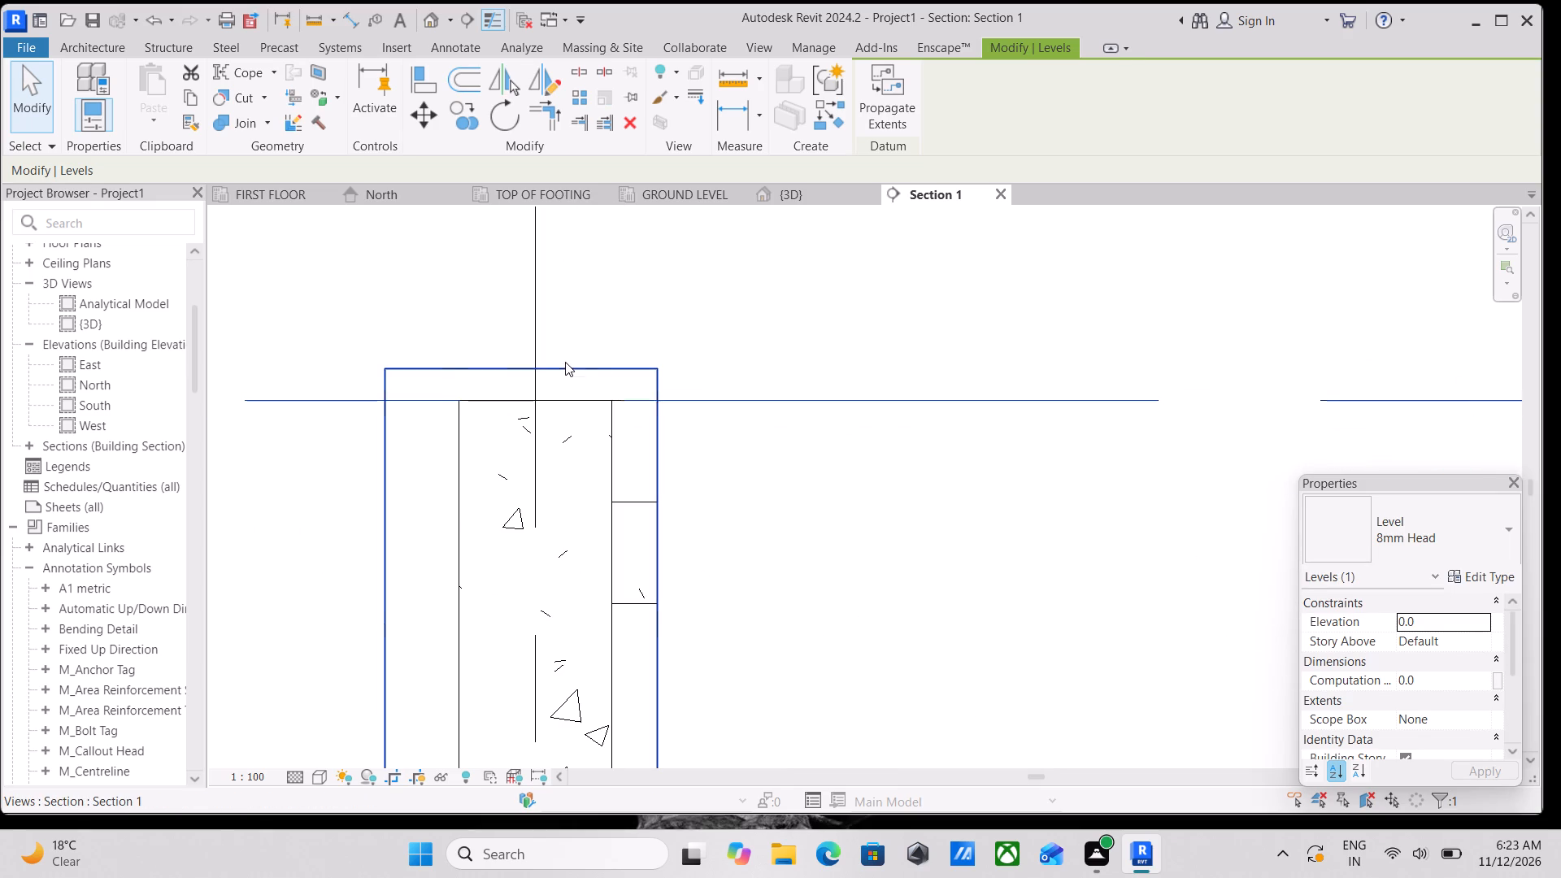
{"action": "scroll", "coordinate": [701, 555], "scroll_direction": "down", "scroll_amount": 1}
{"action": "middle_click_drag", "start_coordinate": [701, 555], "coordinate": [719, 463]}
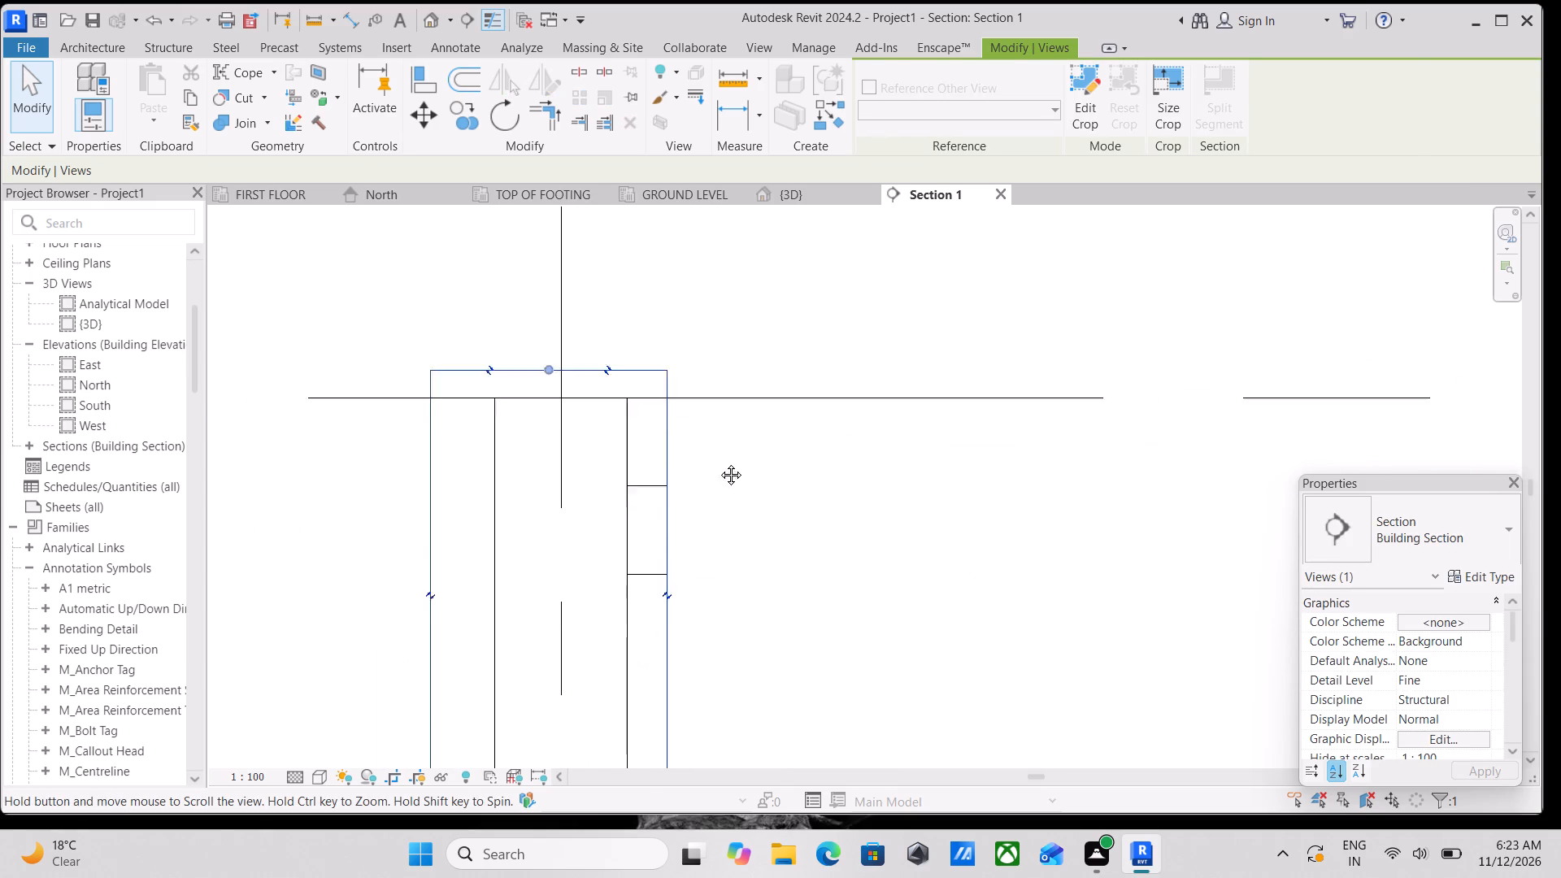
{"action": "middle_click_drag", "start_coordinate": [719, 463], "coordinate": [729, 441]}
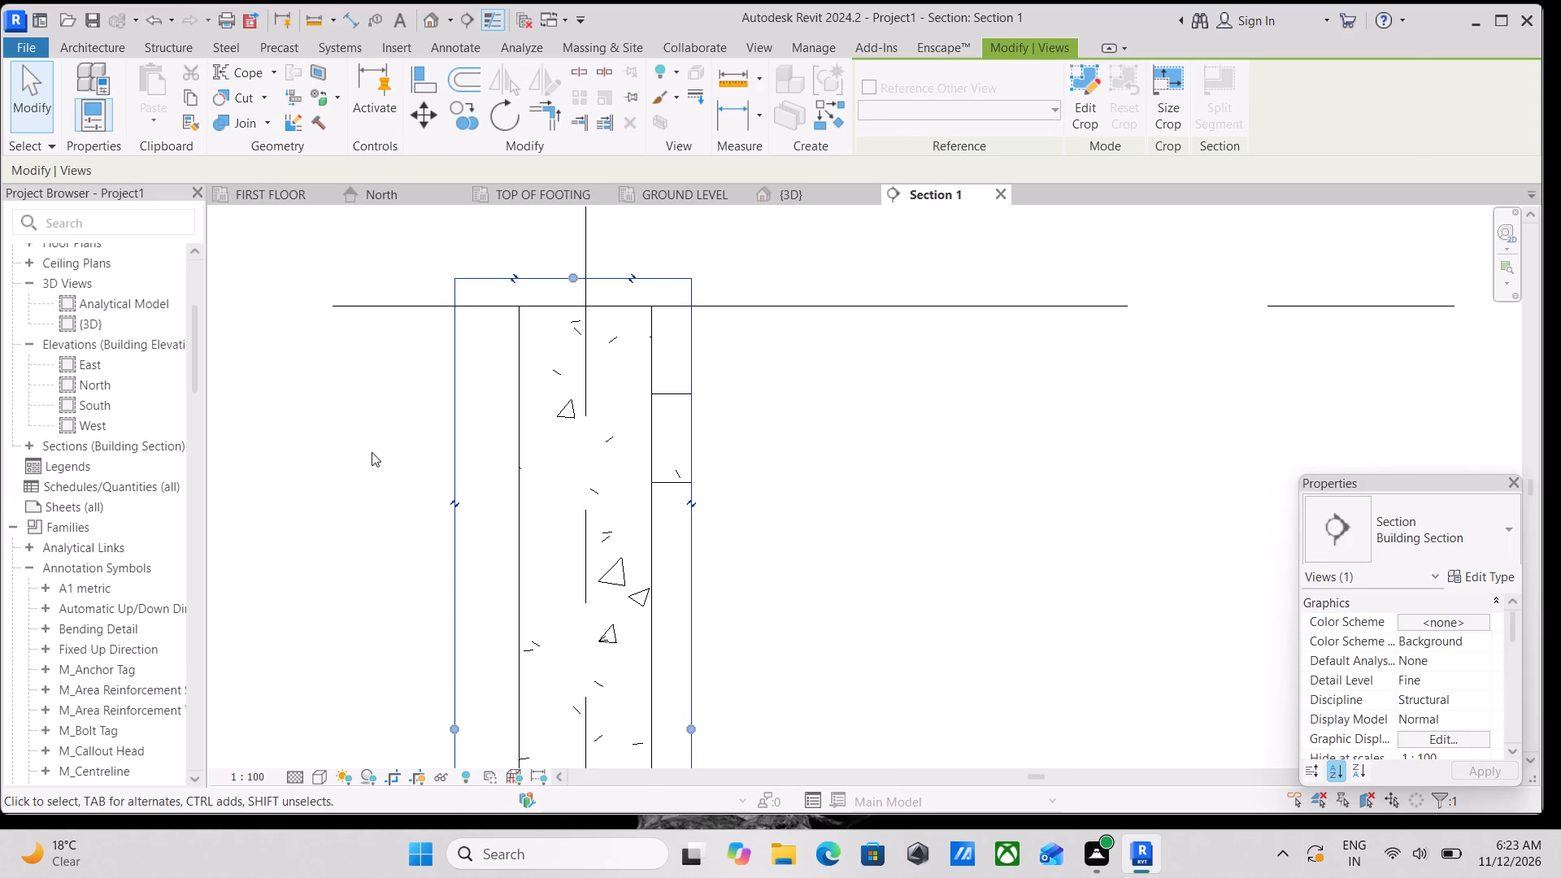
{"action": "left_click", "coordinate": [167, 46]}
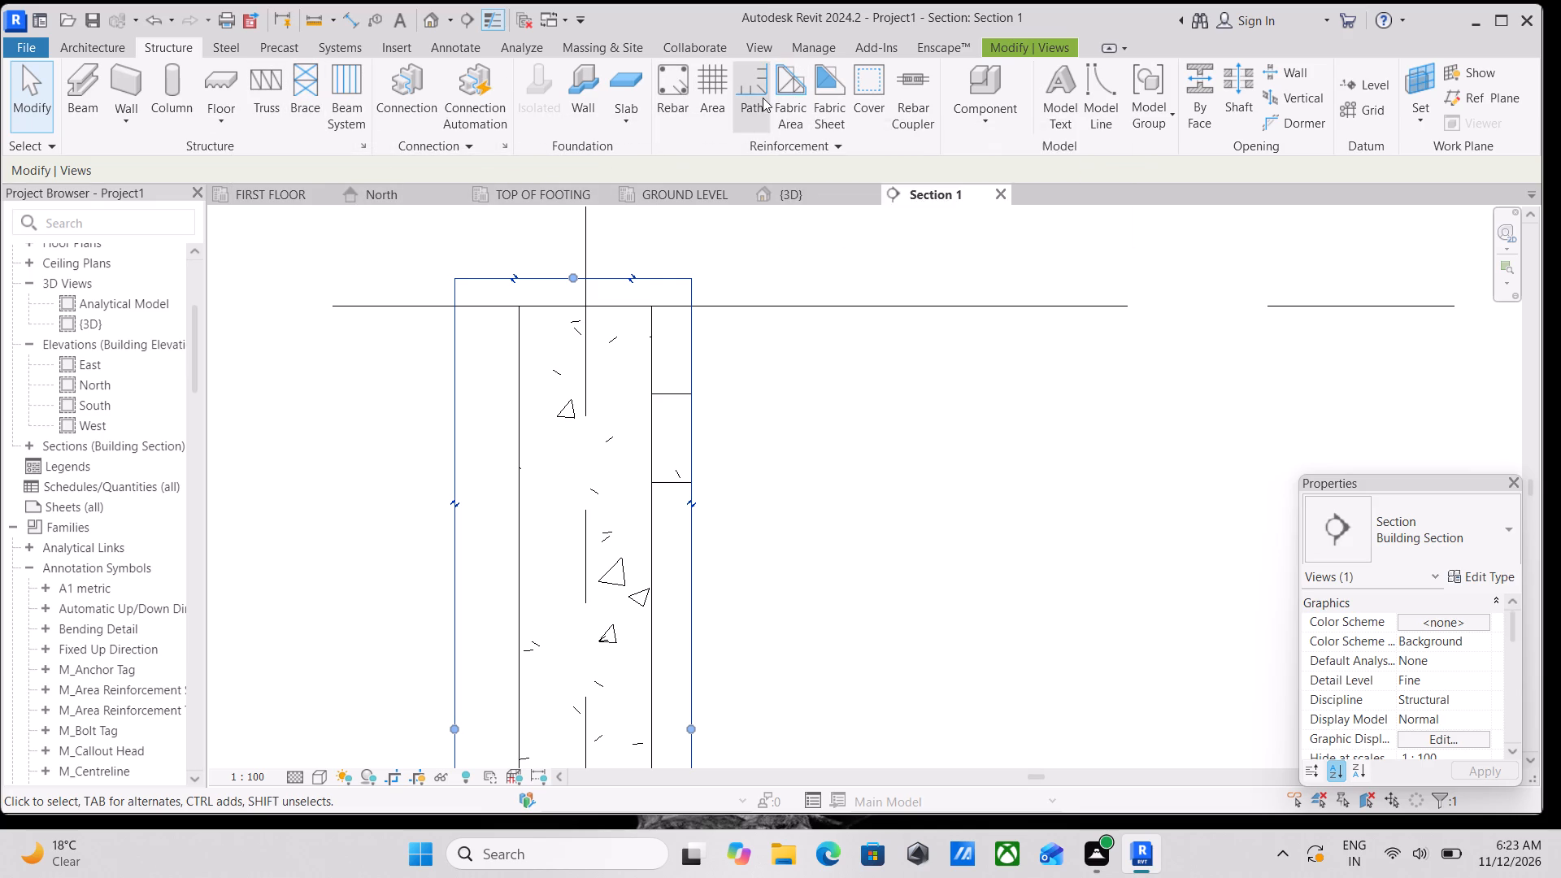
{"action": "left_click", "coordinate": [862, 106]}
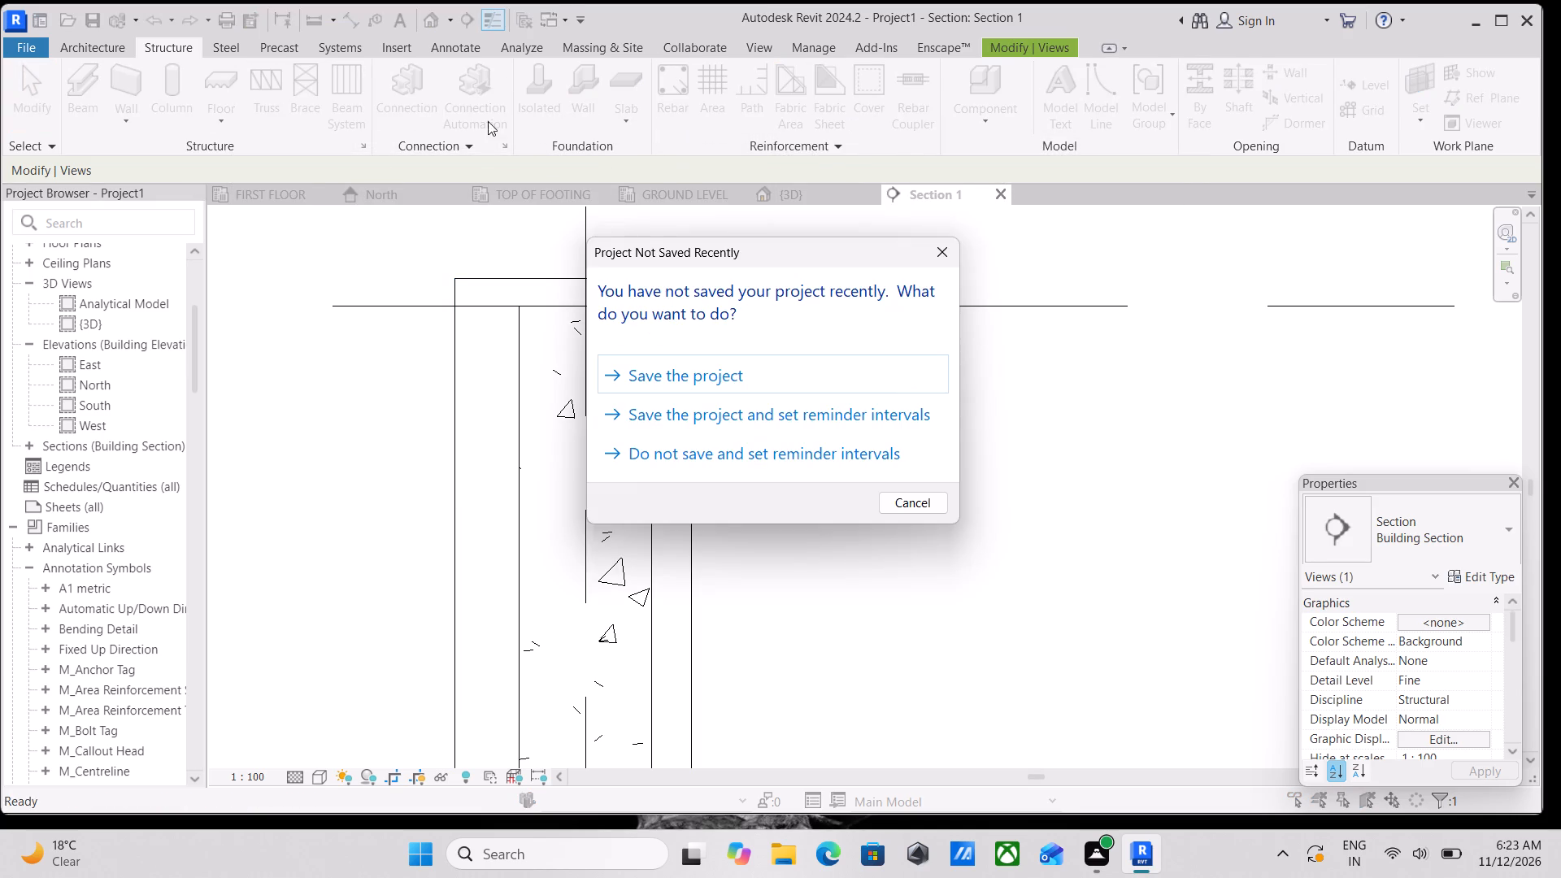
{"action": "left_click", "coordinate": [950, 250]}
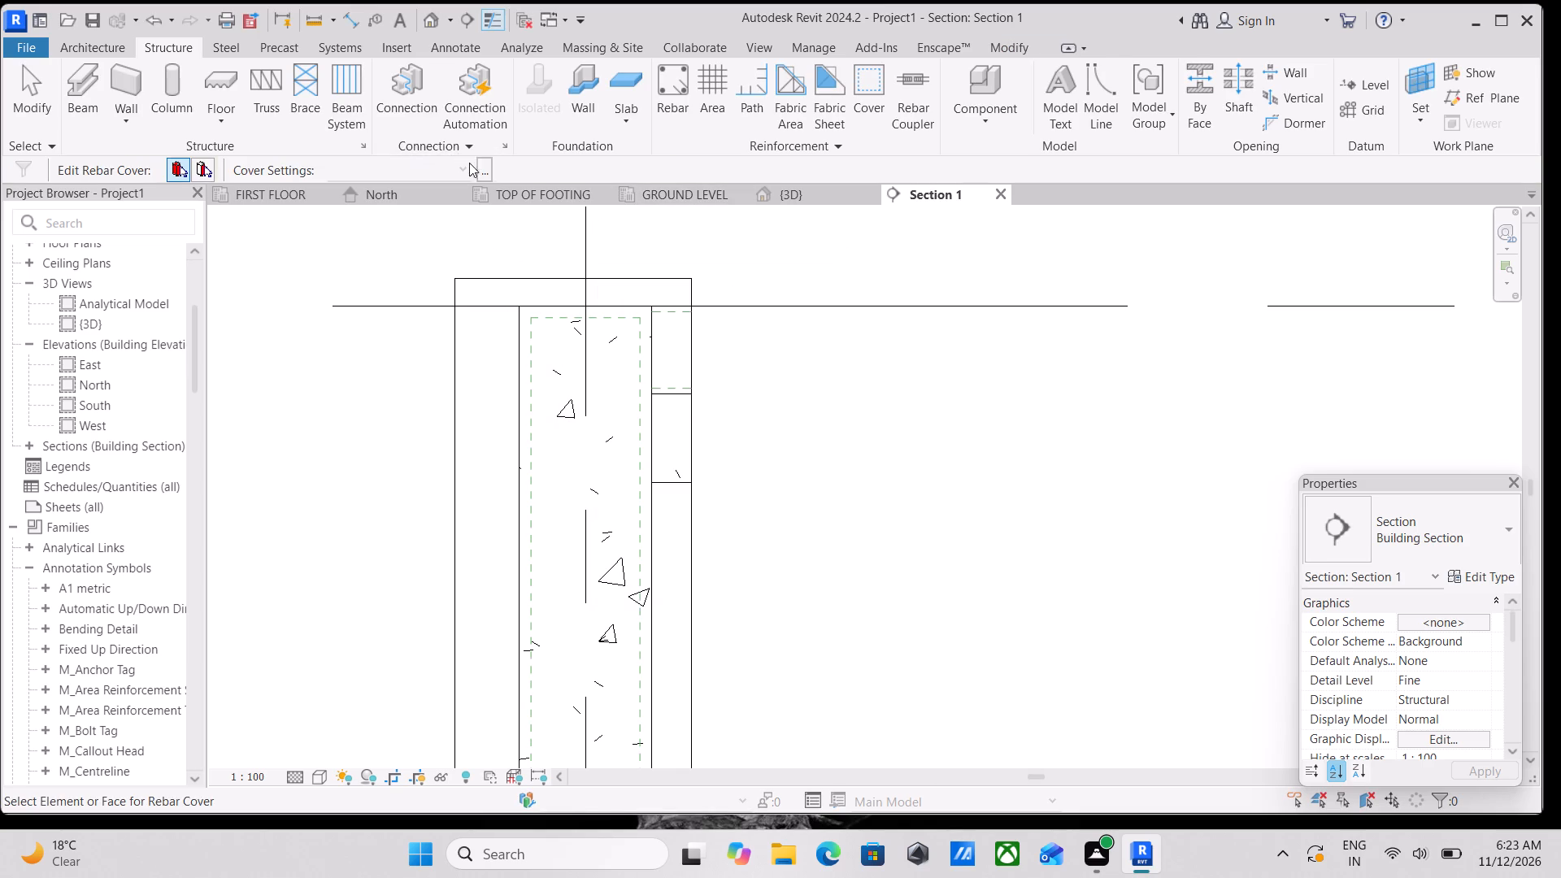
{"action": "left_click", "coordinate": [486, 172]}
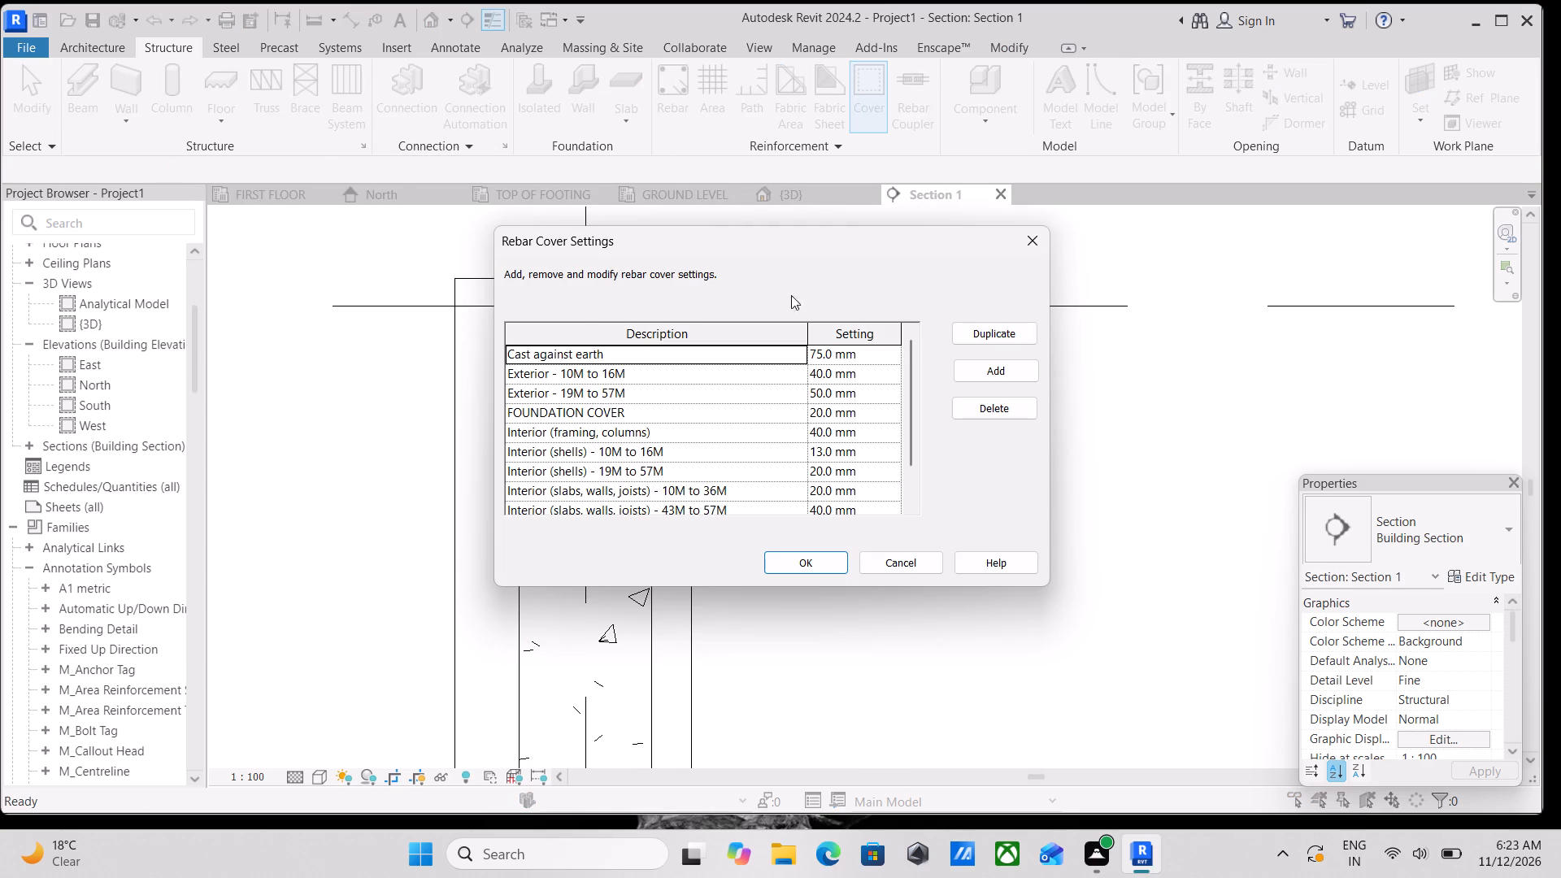
{"action": "left_click", "coordinate": [1029, 247]}
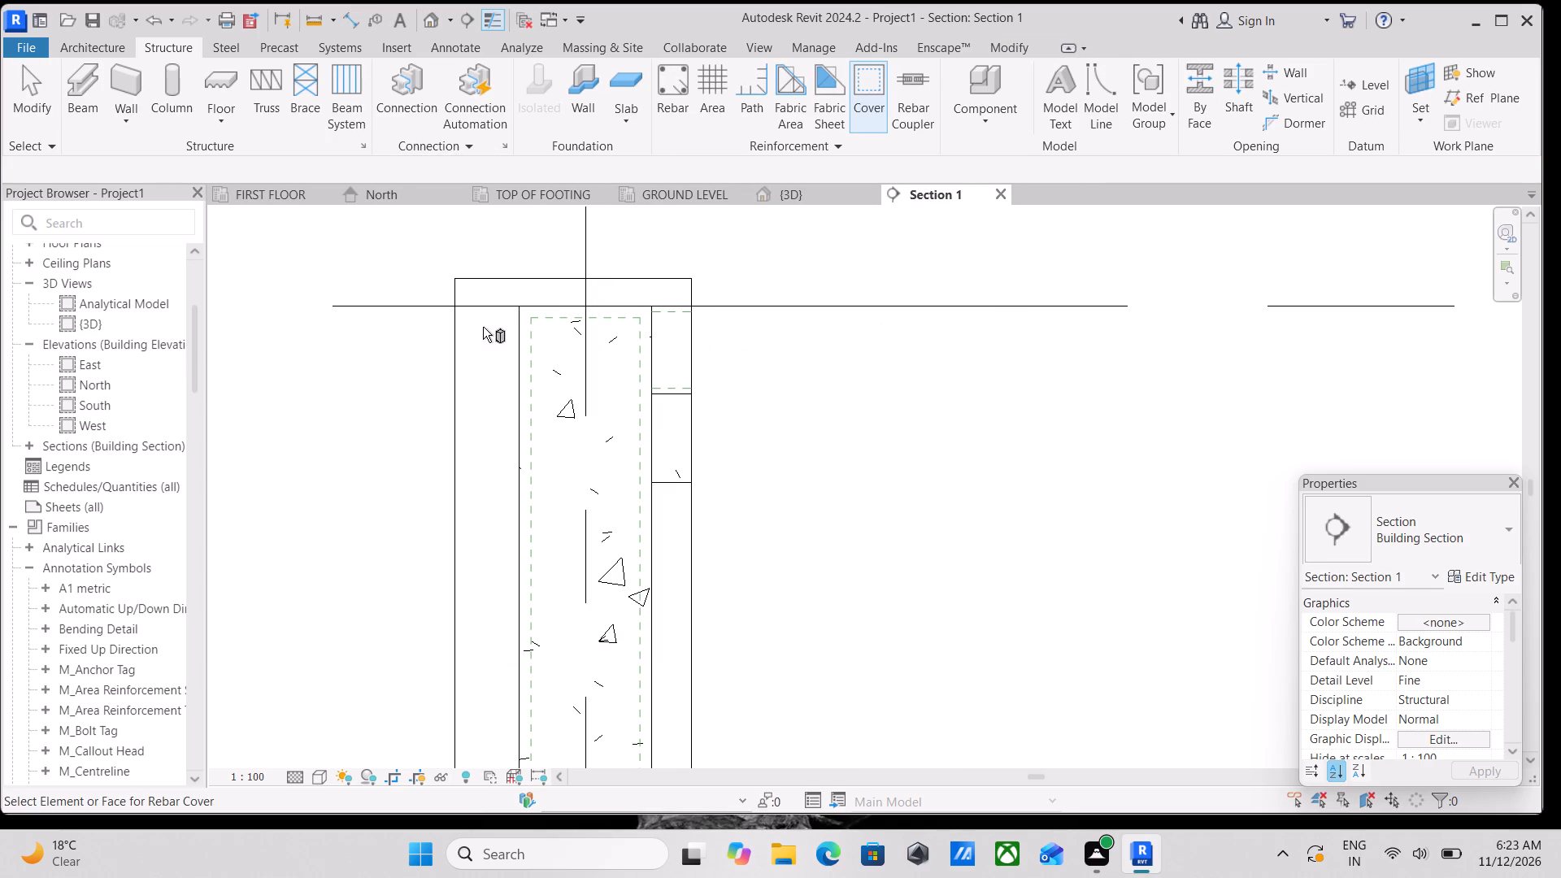
{"action": "left_click", "coordinate": [512, 326]}
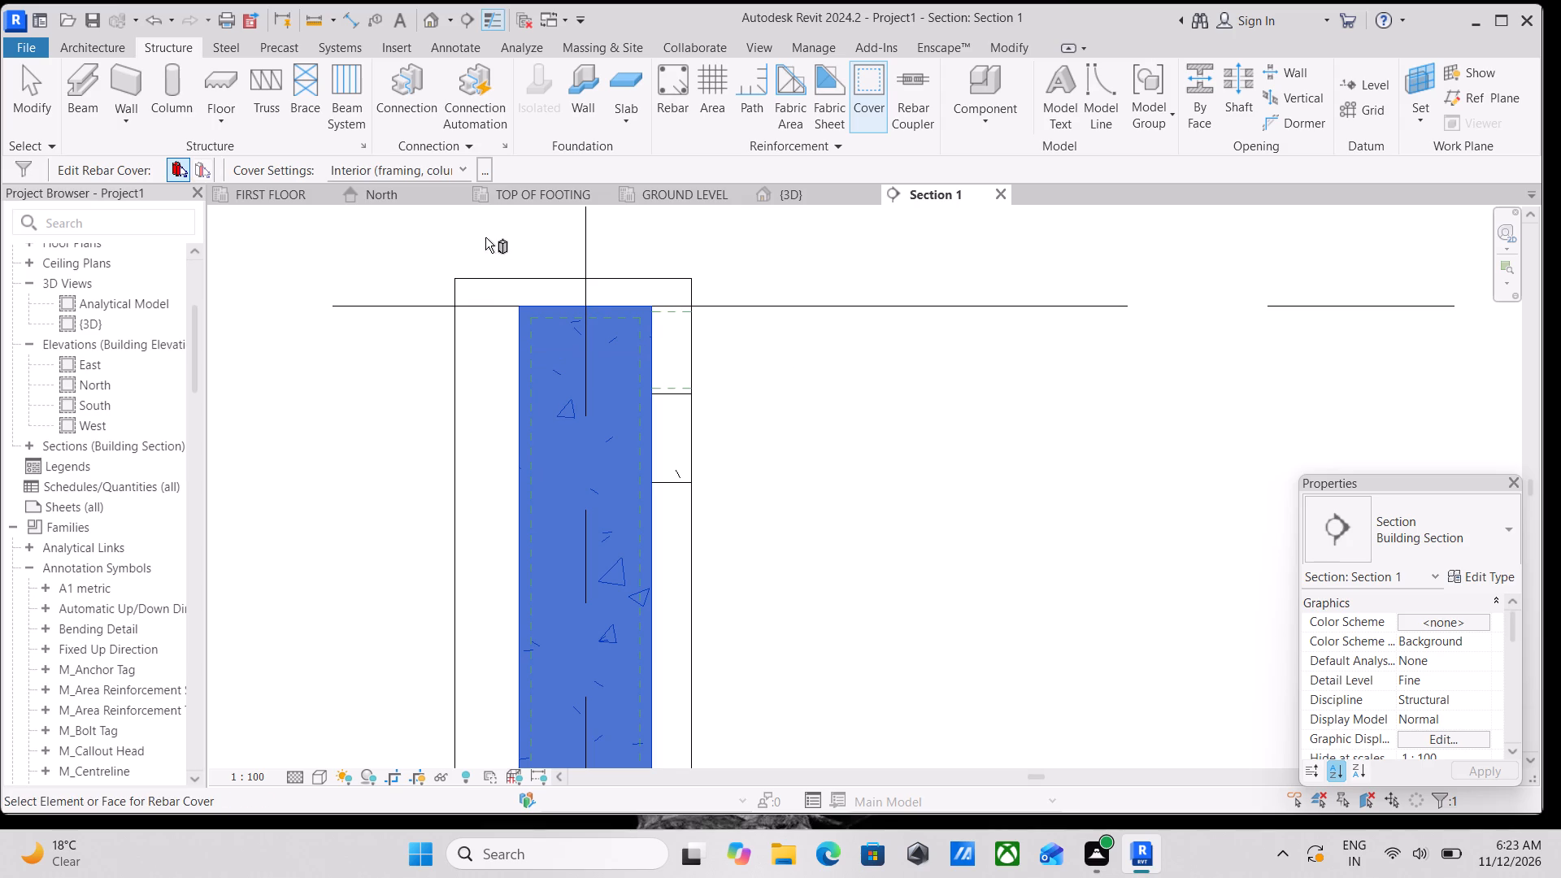
{"action": "left_click", "coordinate": [463, 163]}
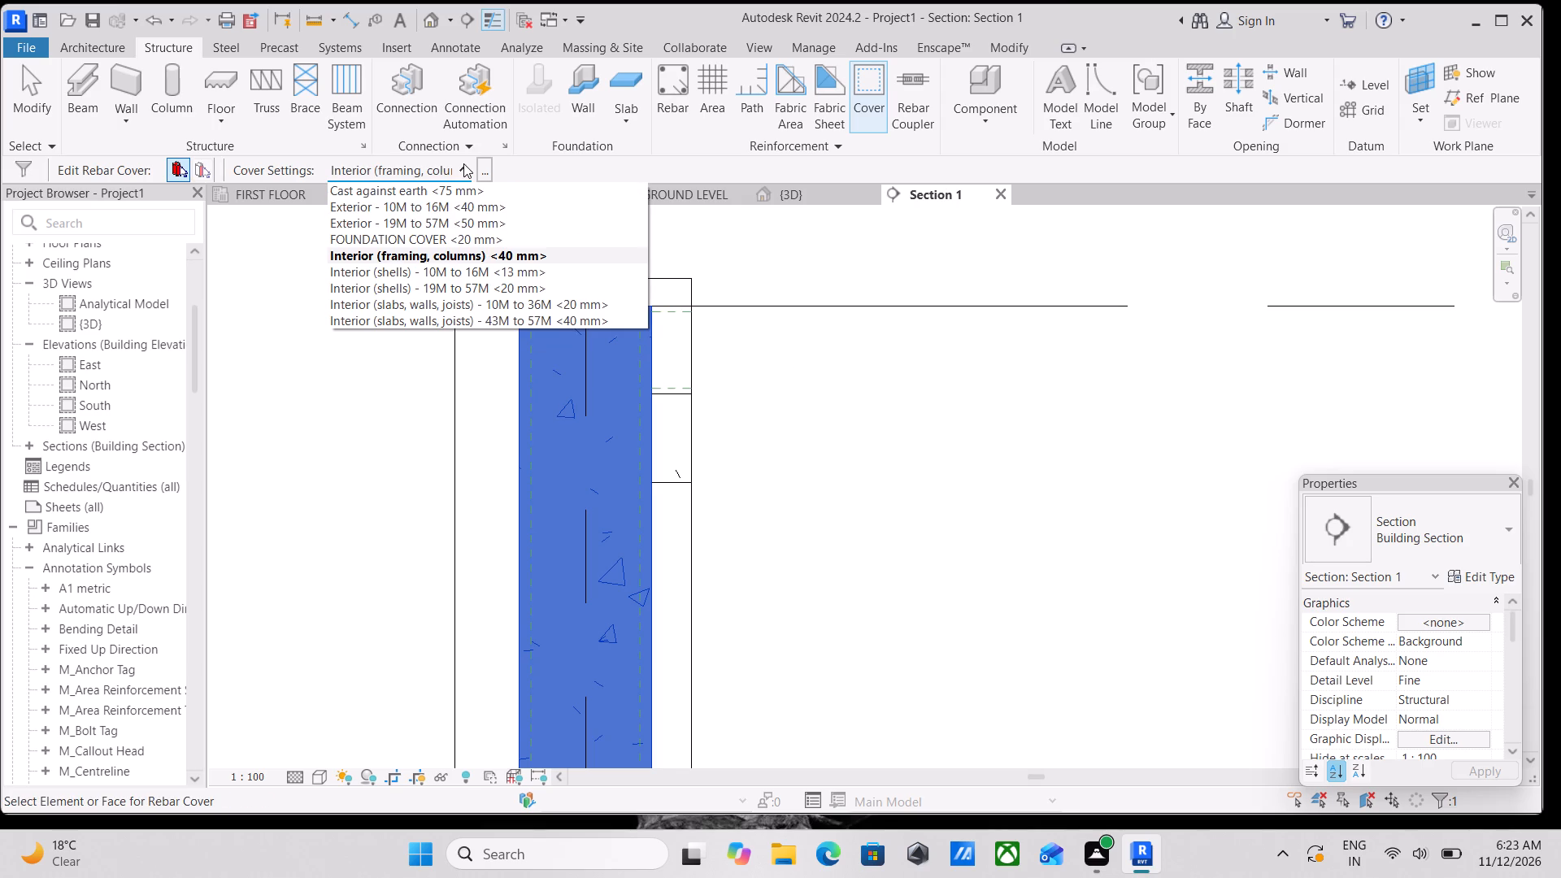
{"action": "left_click", "coordinate": [469, 245]}
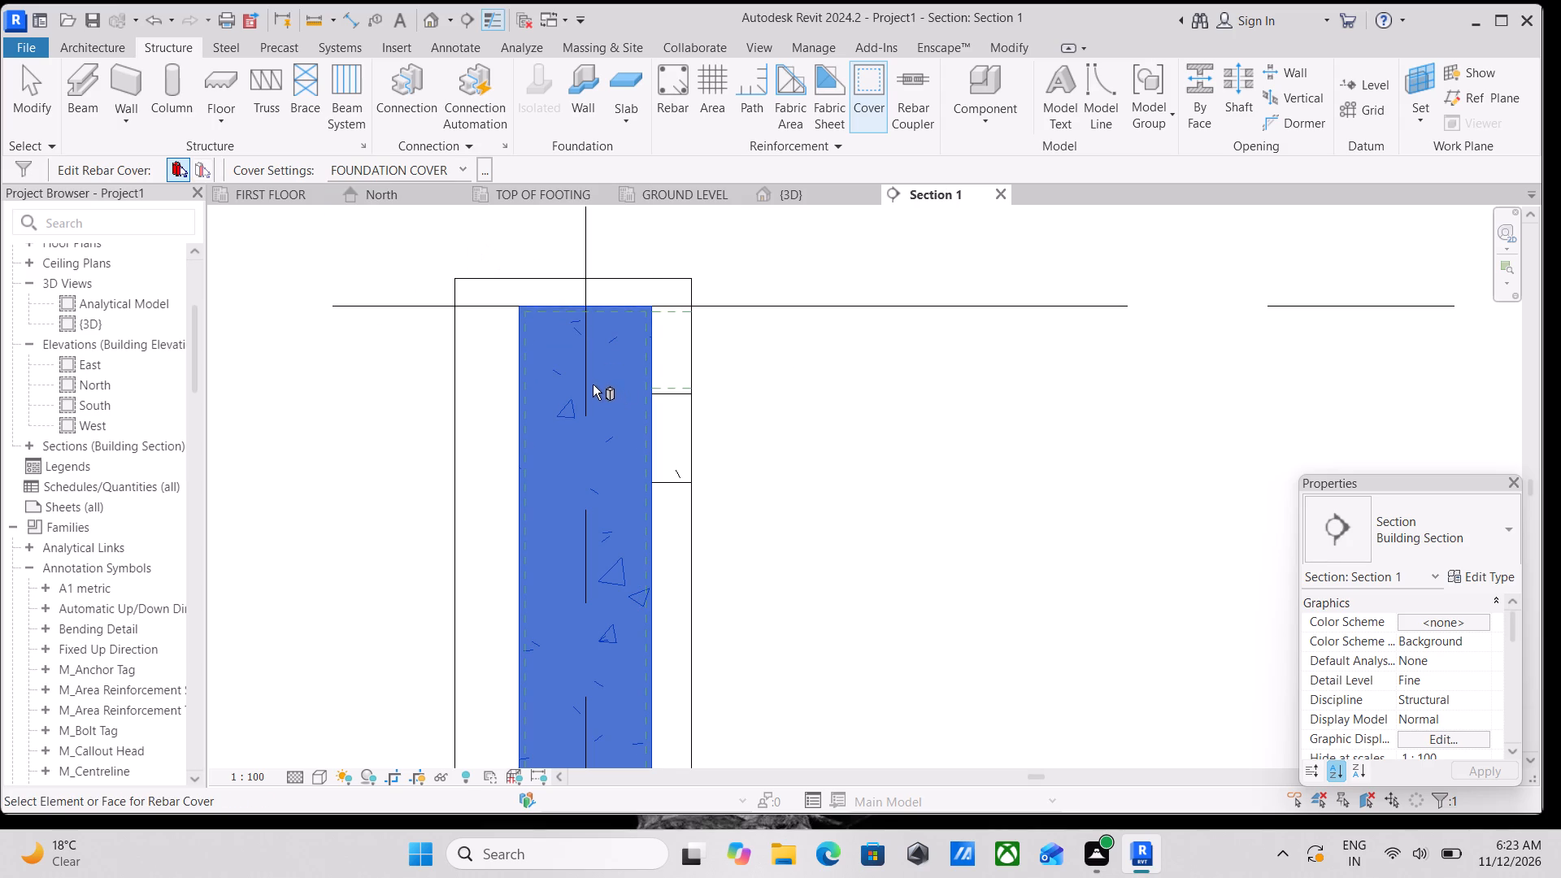
{"action": "scroll", "coordinate": [593, 374], "scroll_direction": "down", "scroll_amount": 1}
{"action": "scroll", "coordinate": [594, 373], "scroll_direction": "up", "scroll_amount": 4}
{"action": "scroll", "coordinate": [510, 332], "scroll_direction": "up", "scroll_amount": 6}
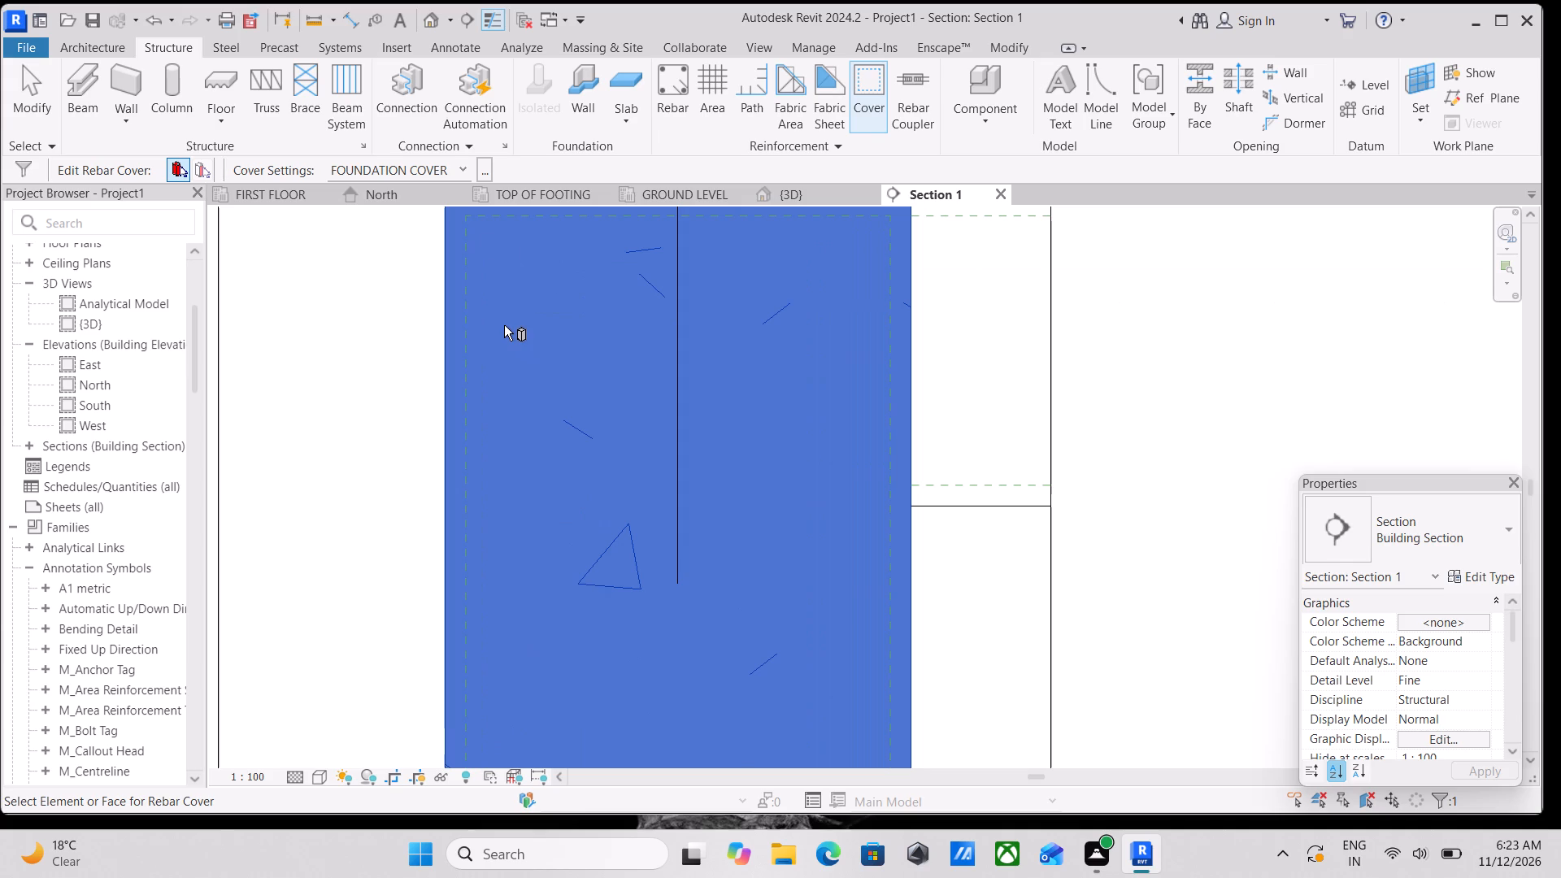
{"action": "scroll", "coordinate": [499, 238], "scroll_direction": "down", "scroll_amount": 6}
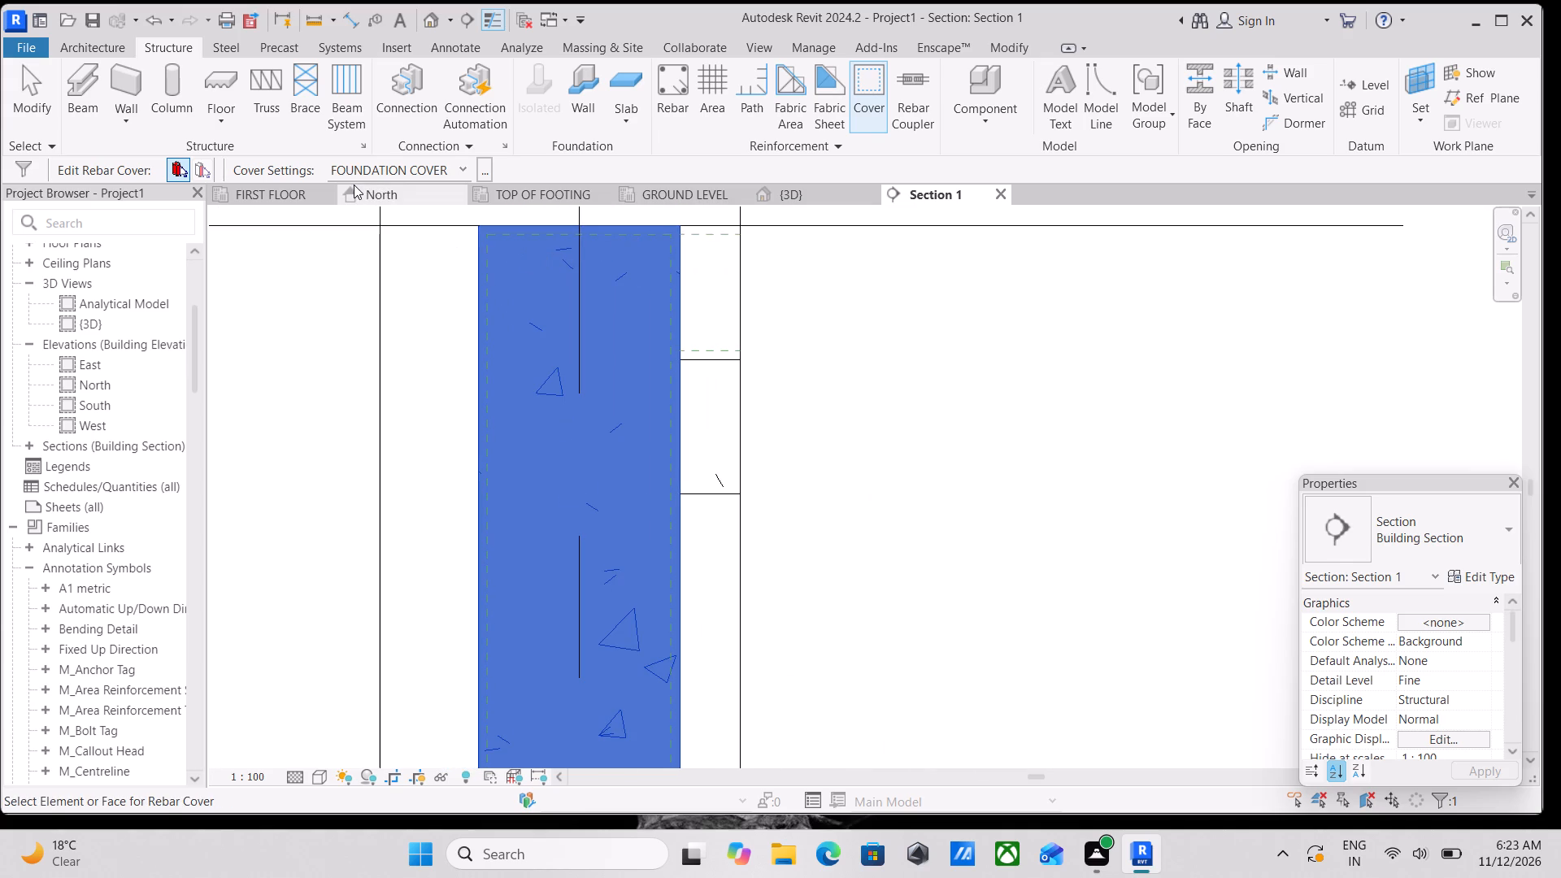
Place one 13M rebar tie of shape M_T1 horizontally across the corner column, a little below the GROUND LEVEL line.
{"action": "left_click", "coordinate": [672, 72]}
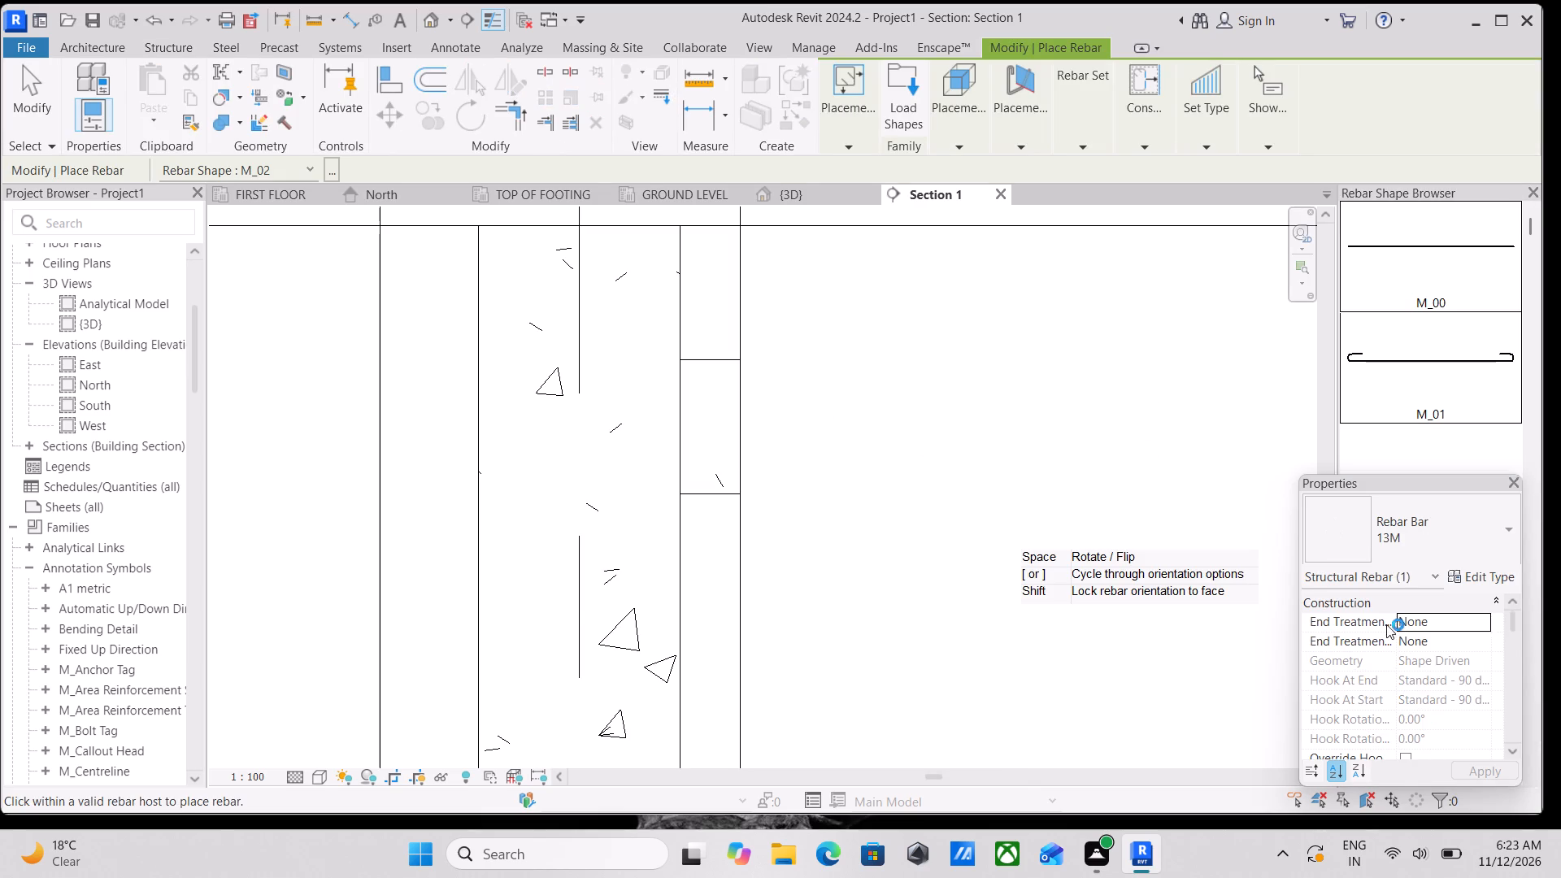
{"action": "scroll", "coordinate": [1472, 449], "scroll_direction": "down", "scroll_amount": 18}
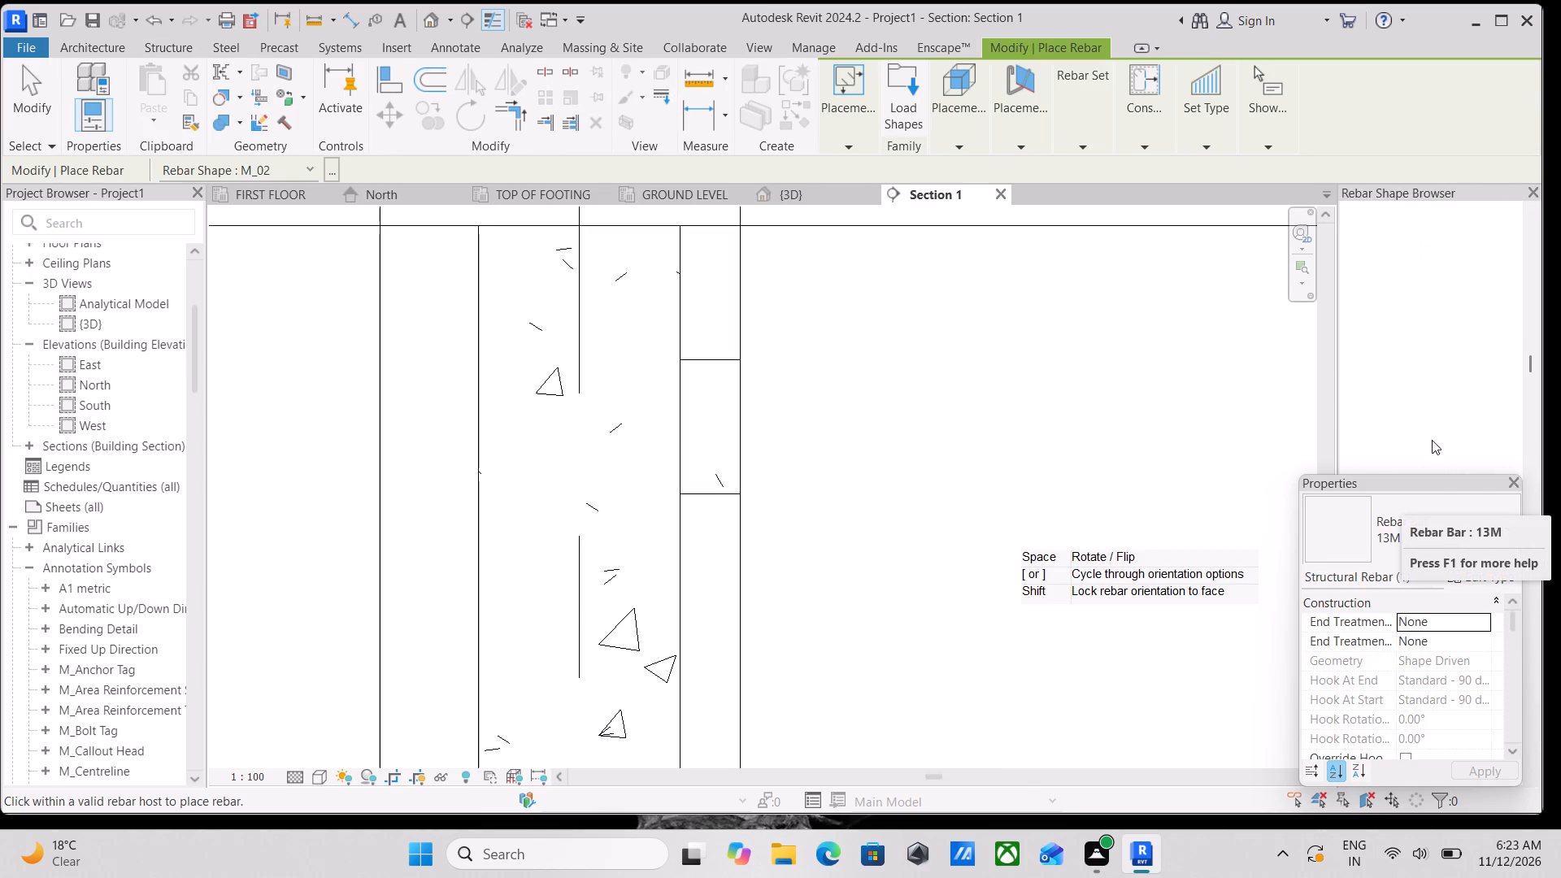
{"action": "scroll", "coordinate": [1432, 440], "scroll_direction": "down", "scroll_amount": 19}
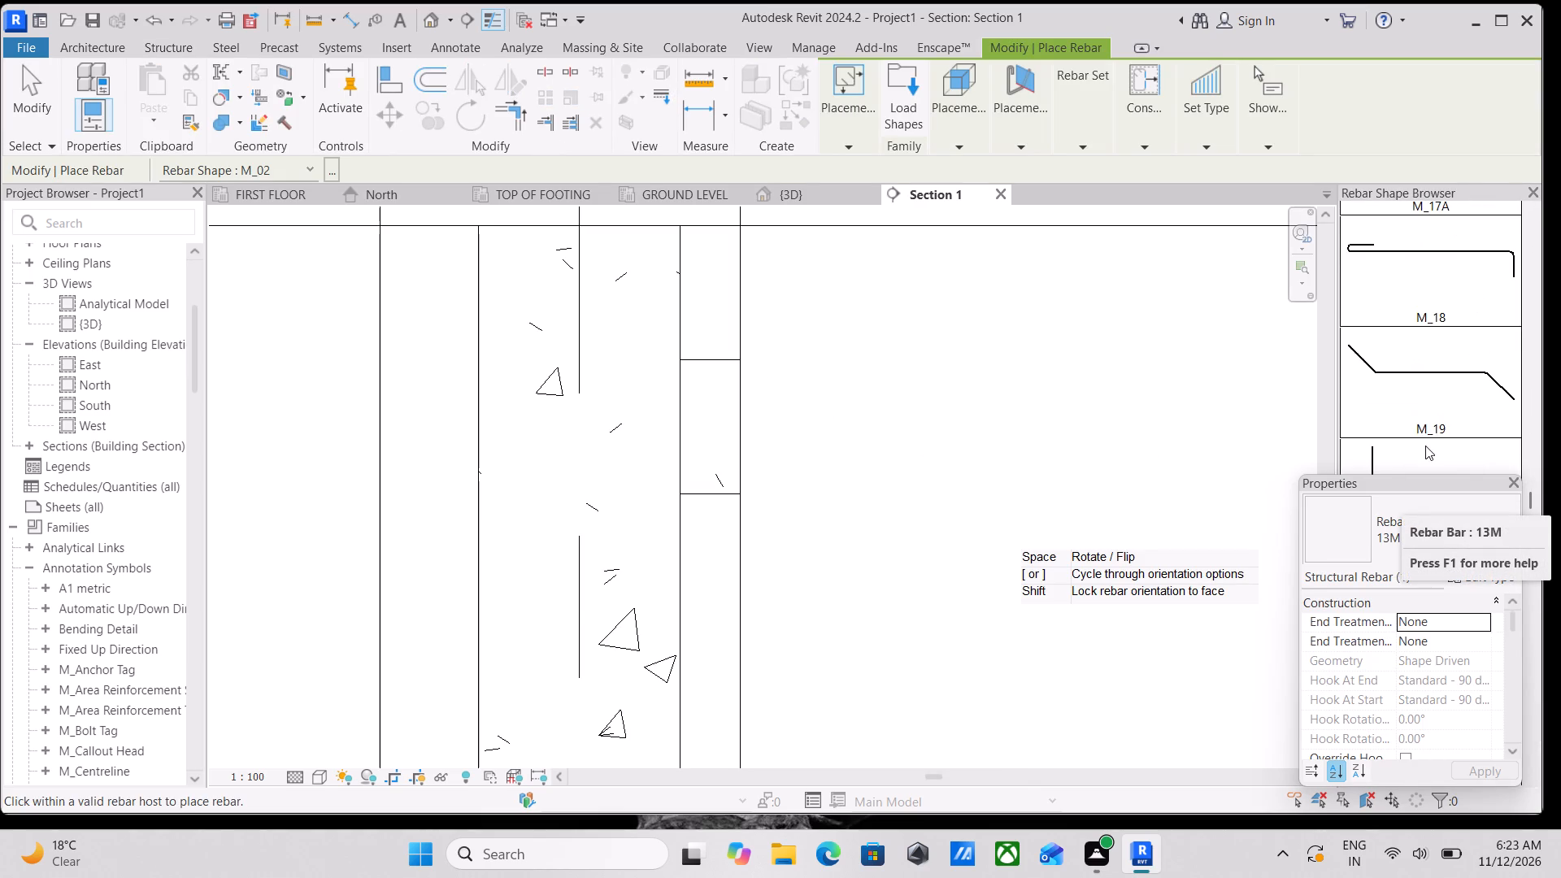
{"action": "scroll", "coordinate": [1425, 446], "scroll_direction": "down", "scroll_amount": 17}
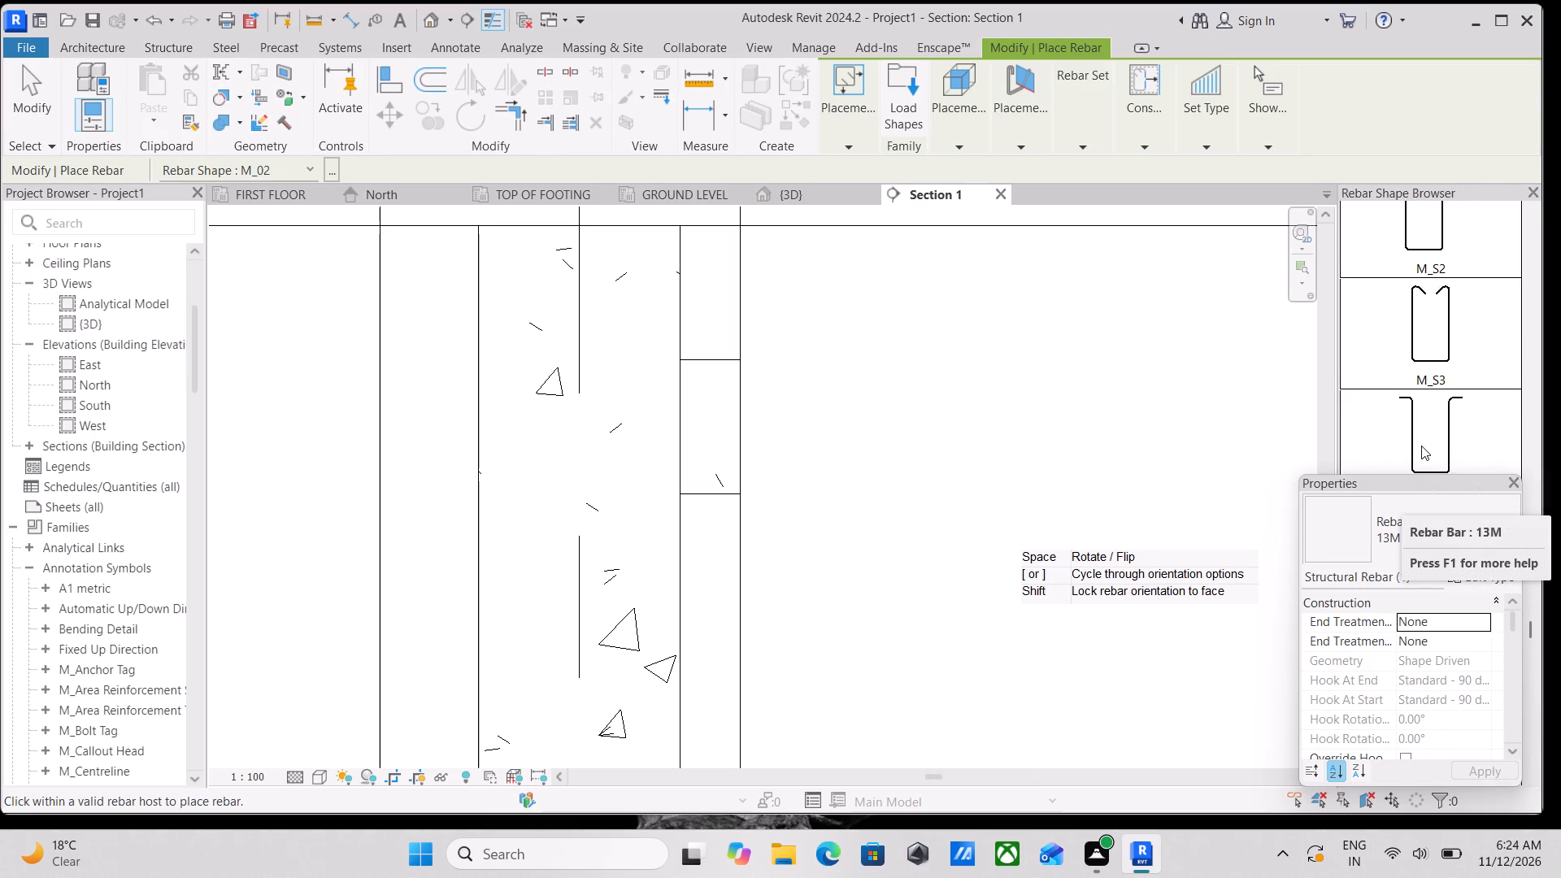
{"action": "scroll", "coordinate": [1421, 446], "scroll_direction": "down", "scroll_amount": 9}
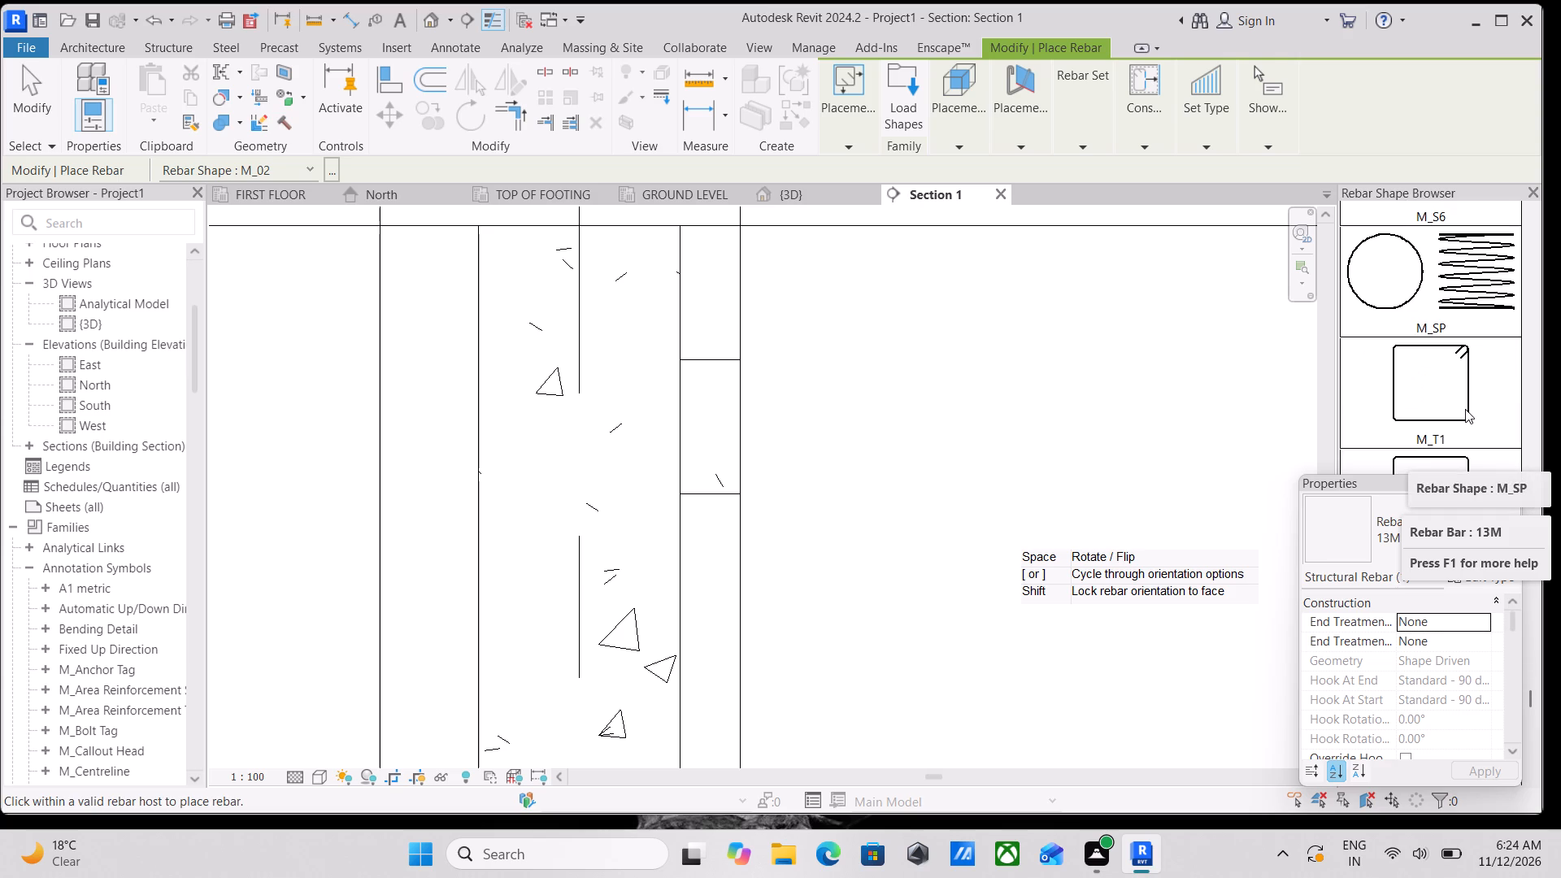
{"action": "left_click", "coordinate": [1464, 408]}
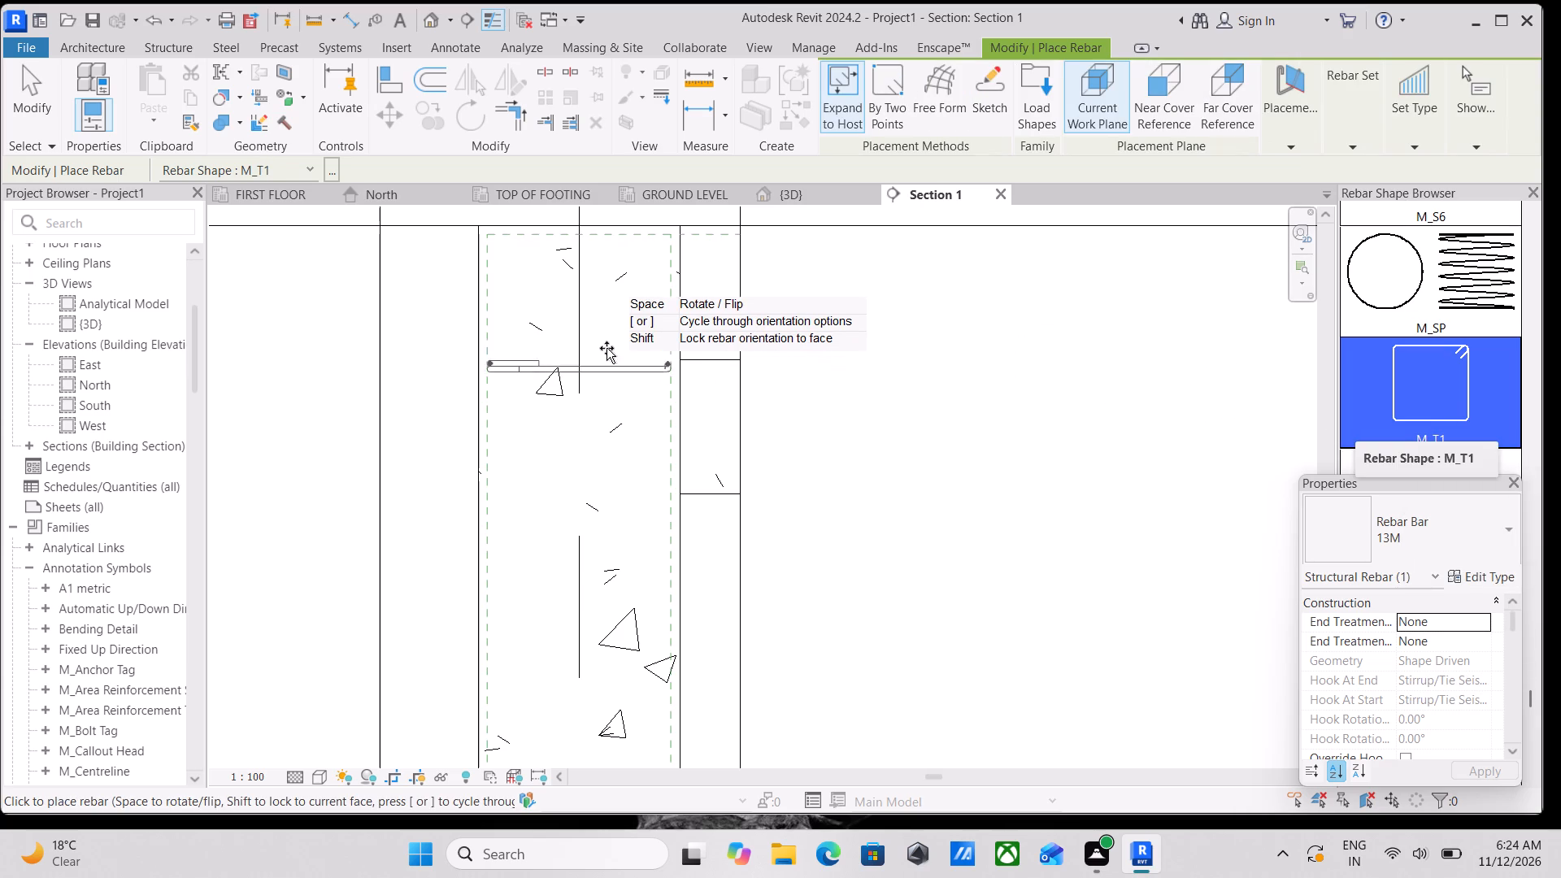
{"action": "middle_click_drag", "start_coordinate": [609, 316], "coordinate": [777, 412]}
{"action": "scroll", "coordinate": [621, 326], "scroll_direction": "up", "scroll_amount": 1}
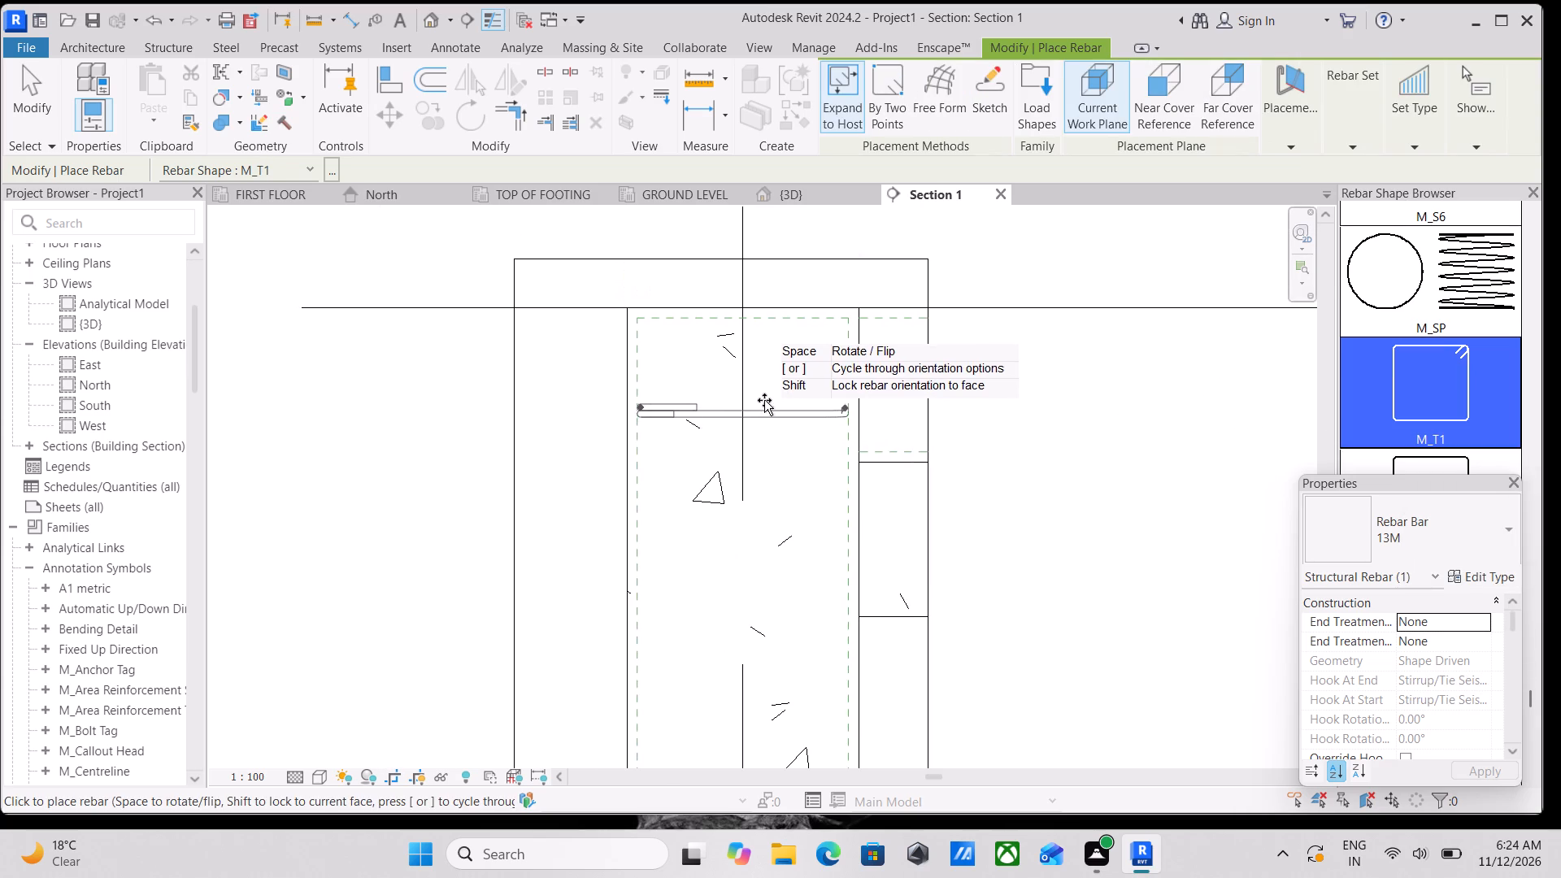
{"action": "scroll", "coordinate": [661, 400], "scroll_direction": "up", "scroll_amount": 1}
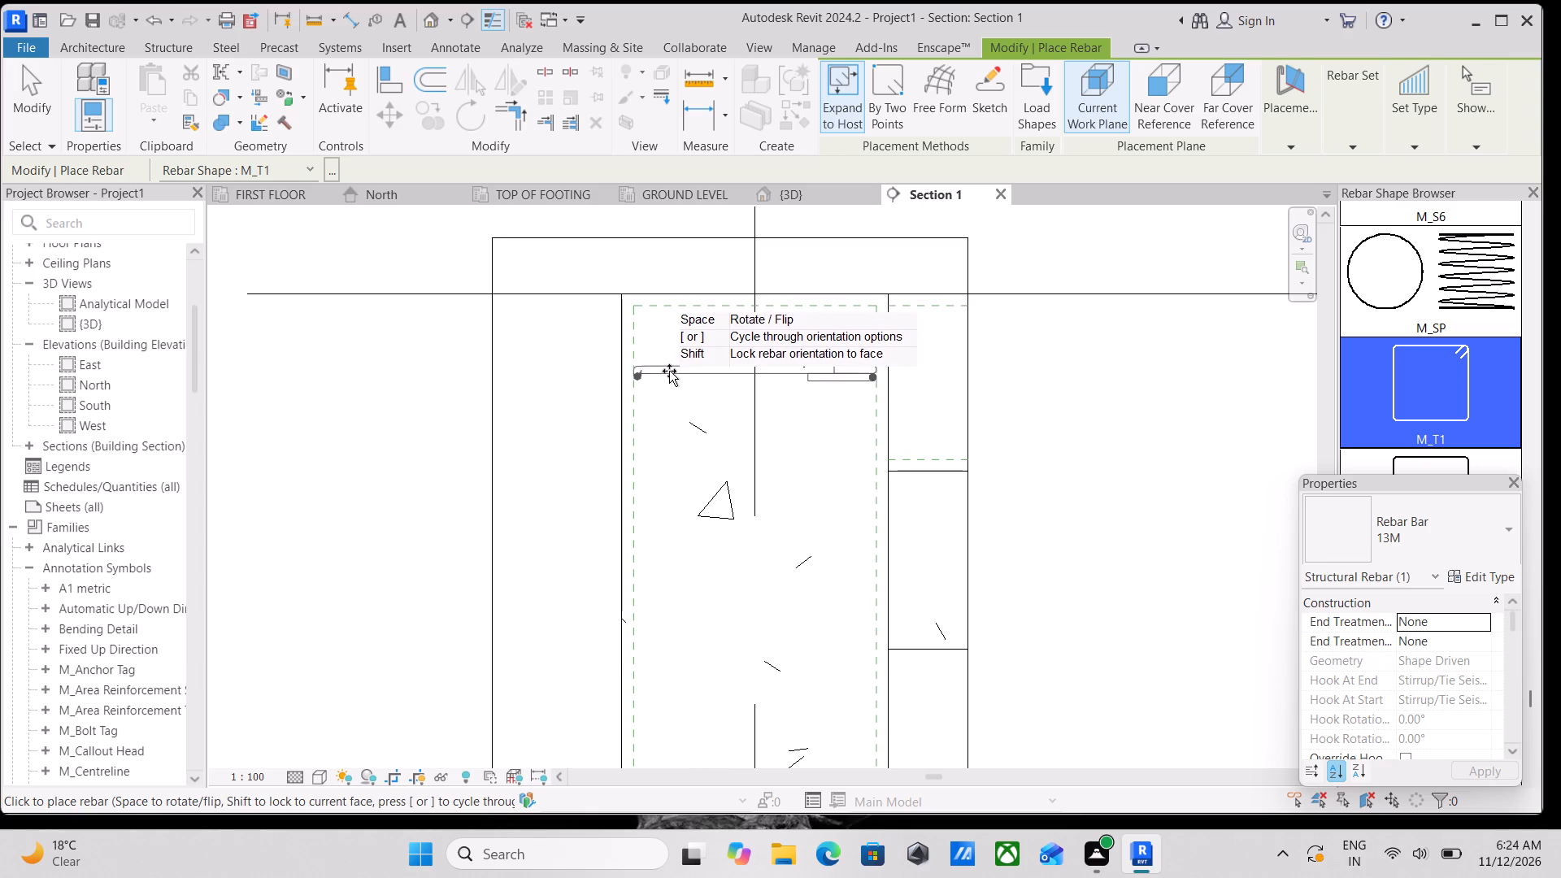
{"action": "left_click", "coordinate": [669, 371]}
{"action": "scroll", "coordinate": [736, 379], "scroll_direction": "up", "scroll_amount": 2}
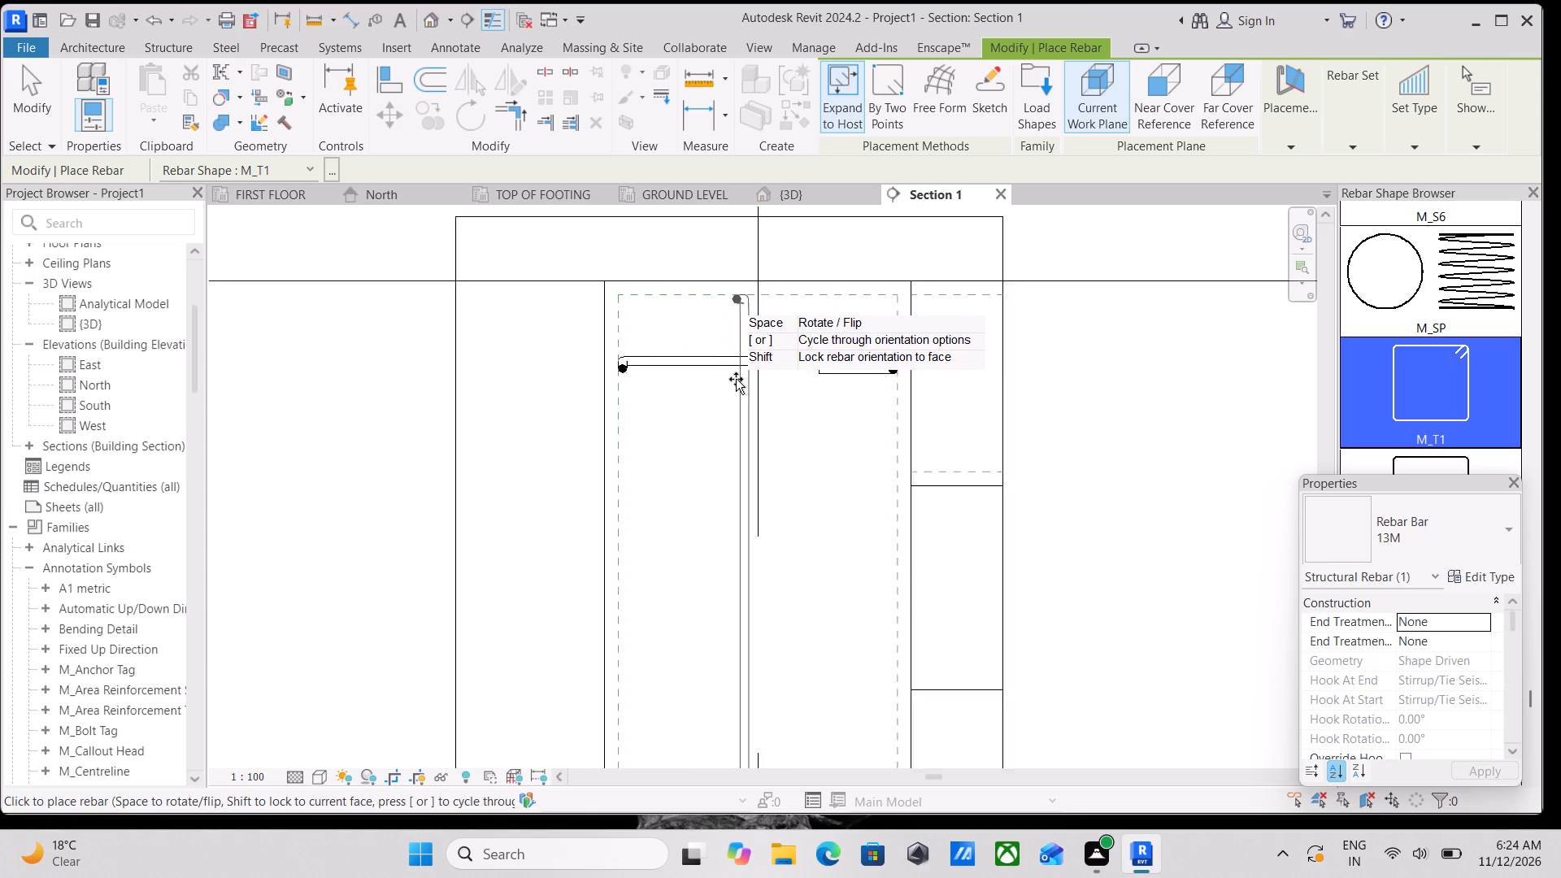
{"action": "key", "text": "Escape"}
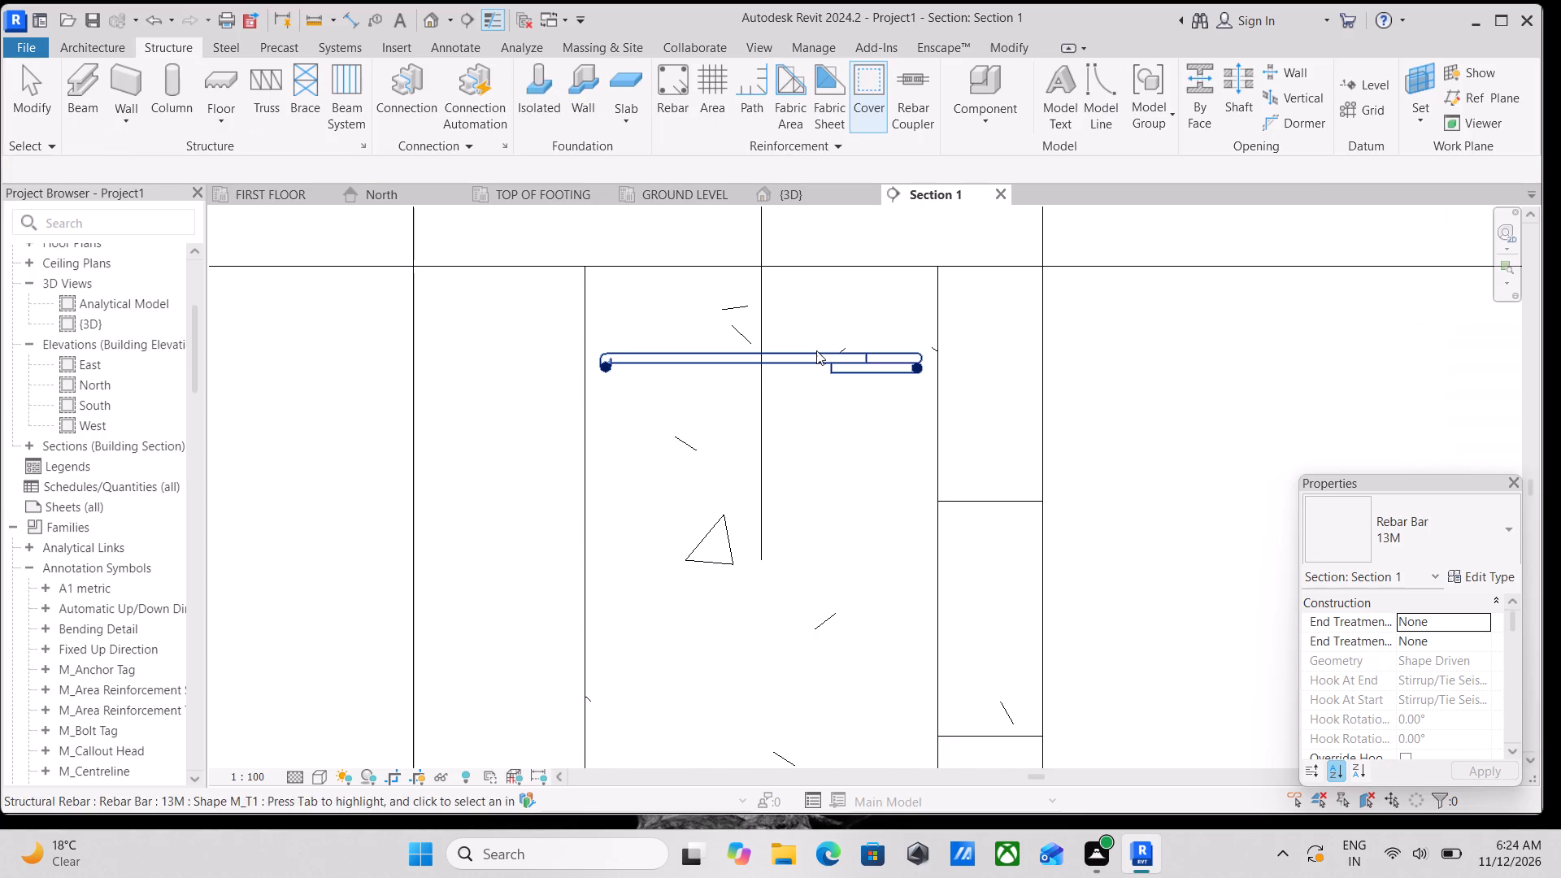
{"action": "key", "text": "Escape"}
Open the column tie's sketch in the GROUND LEVEL structural plan and finish the sketch edit.
{"action": "left_click", "coordinate": [816, 350]}
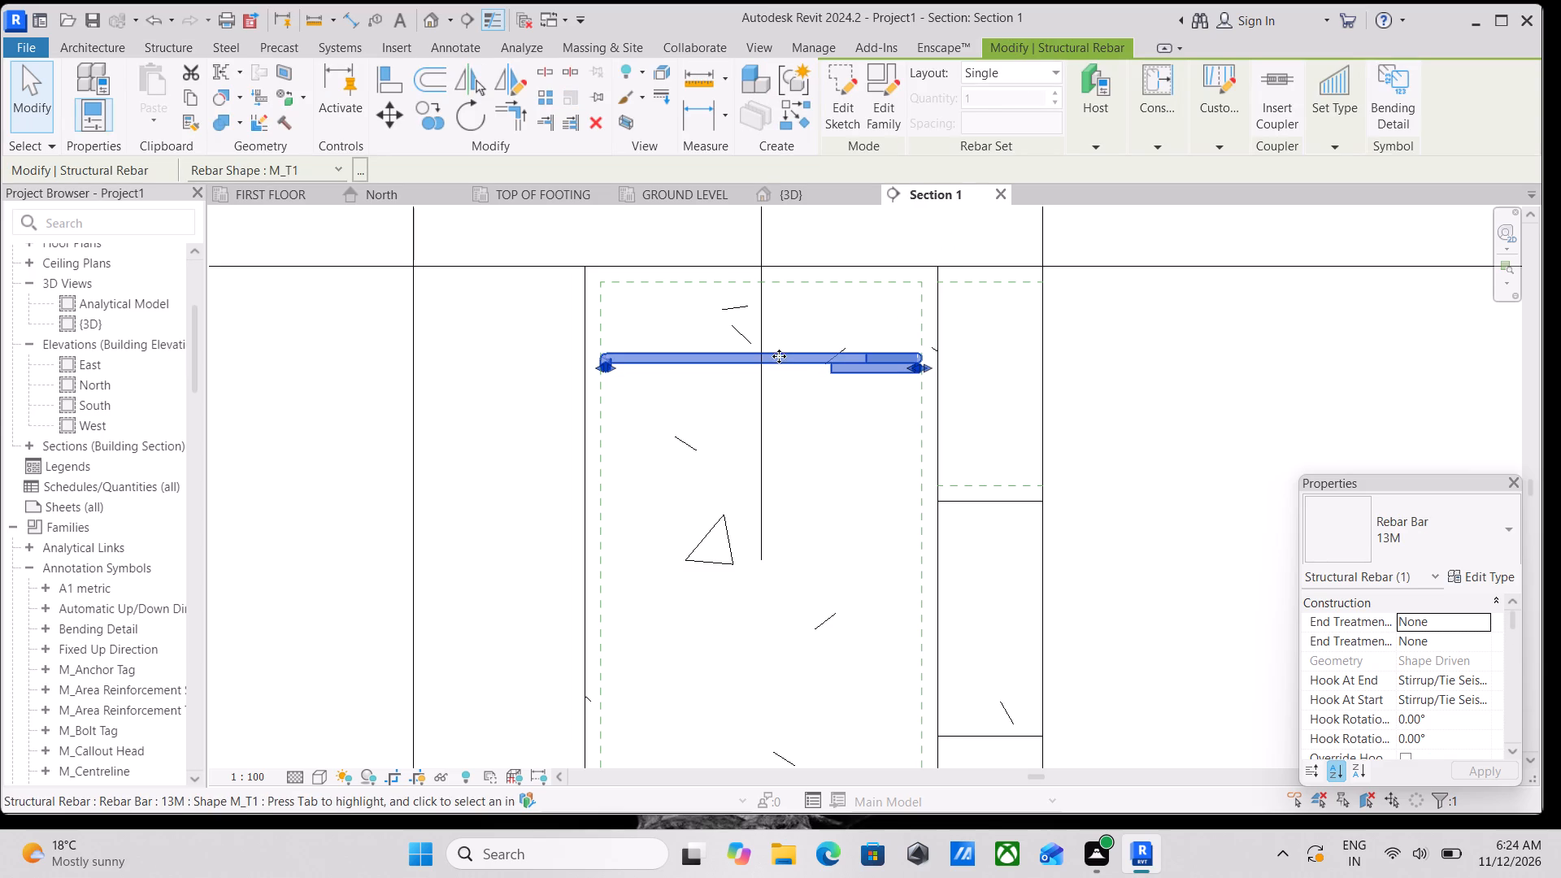
{"action": "scroll", "coordinate": [888, 362], "scroll_direction": "down", "scroll_amount": 1}
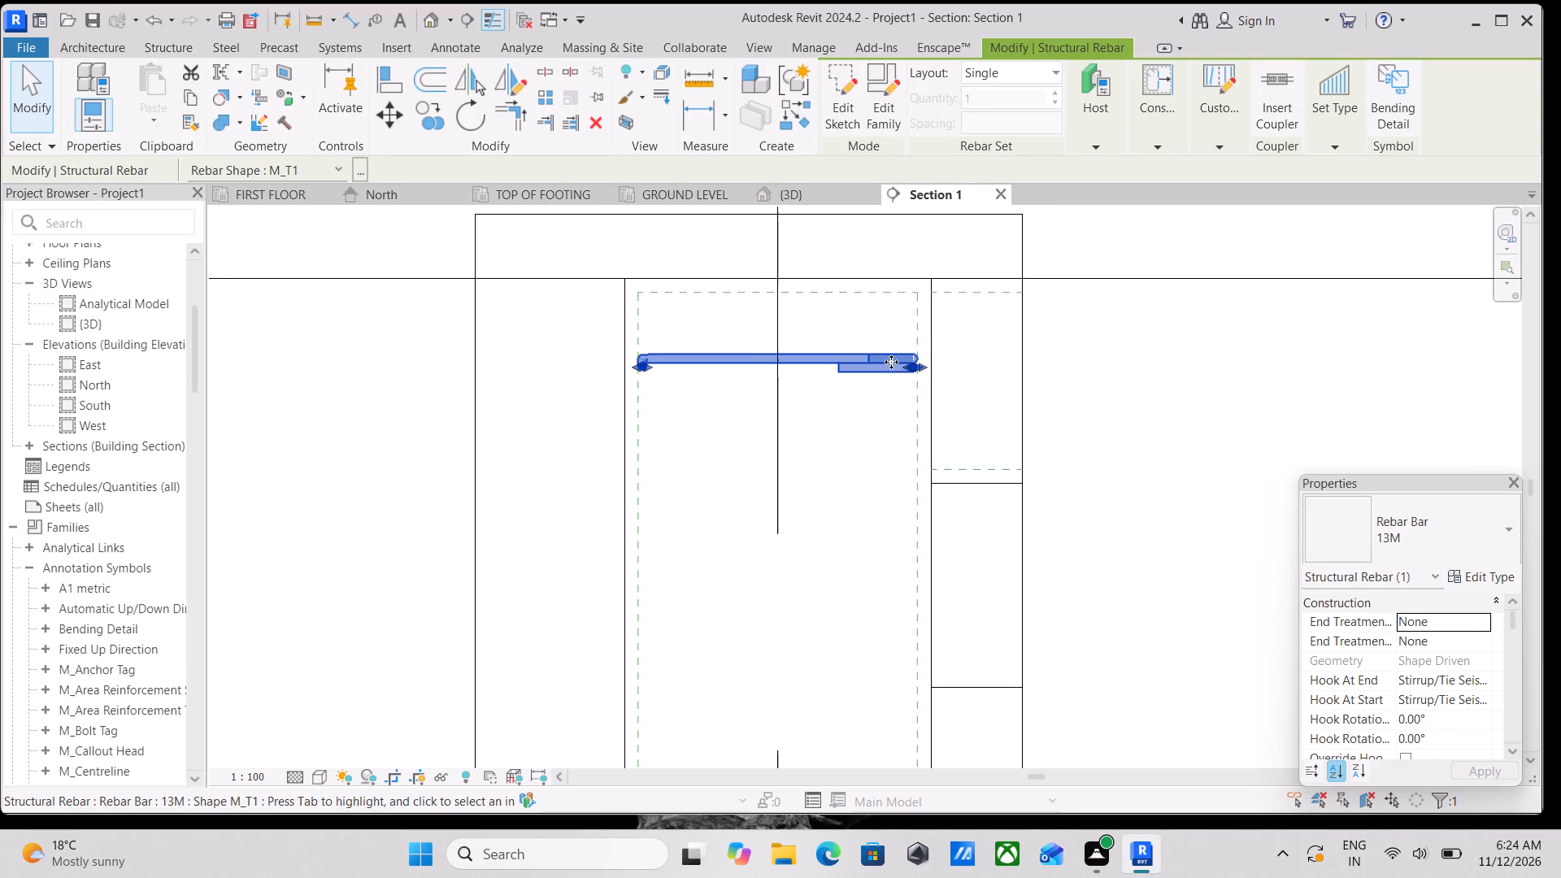
{"action": "key", "text": "Escape"}
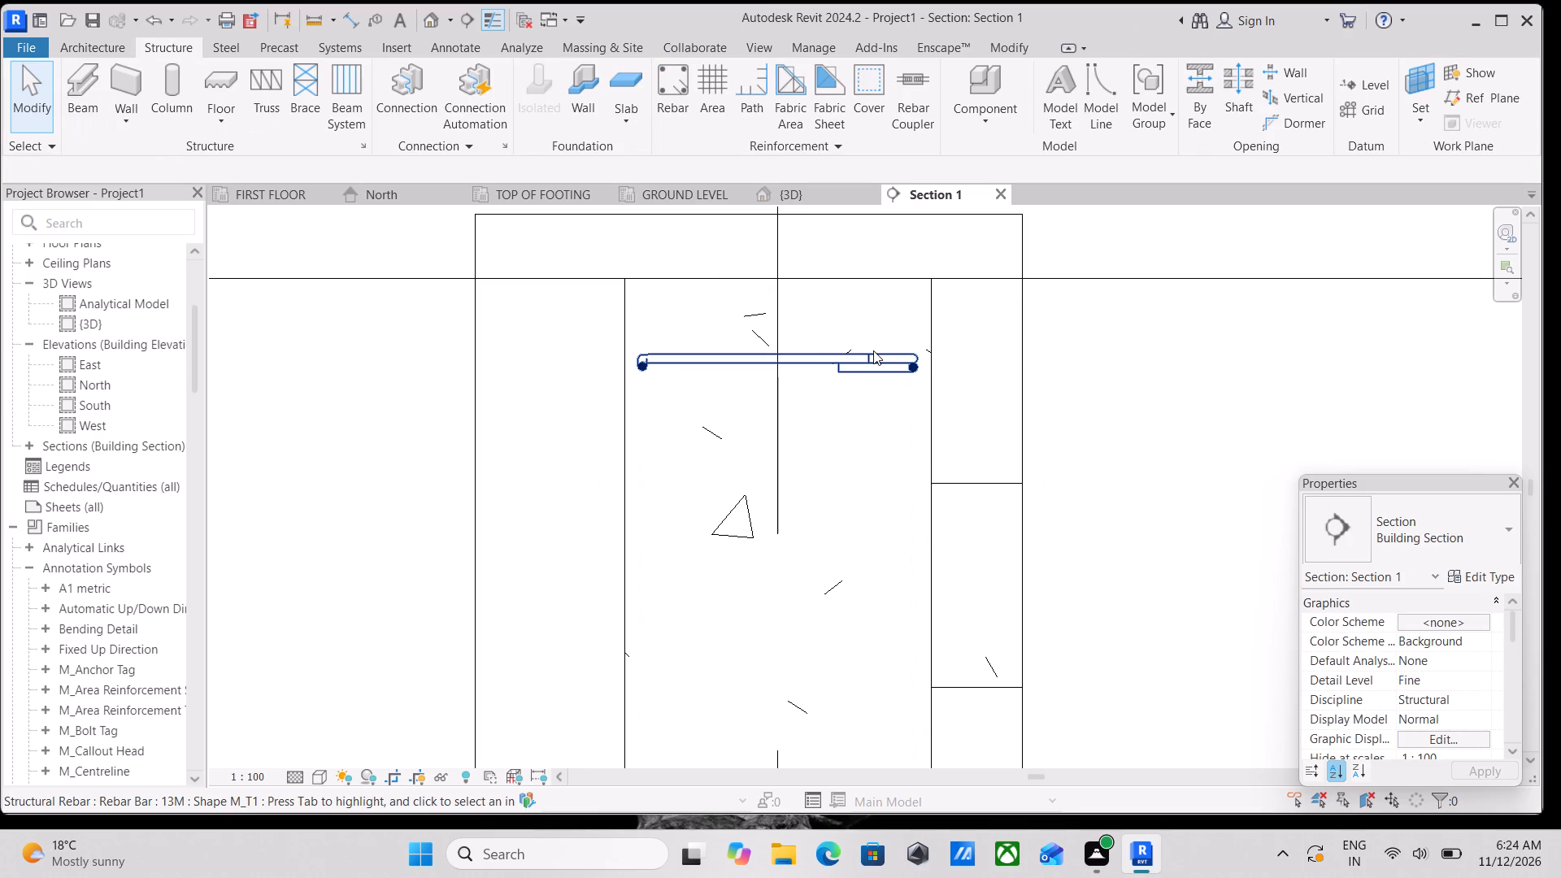
{"action": "double_click", "coordinate": [873, 354]}
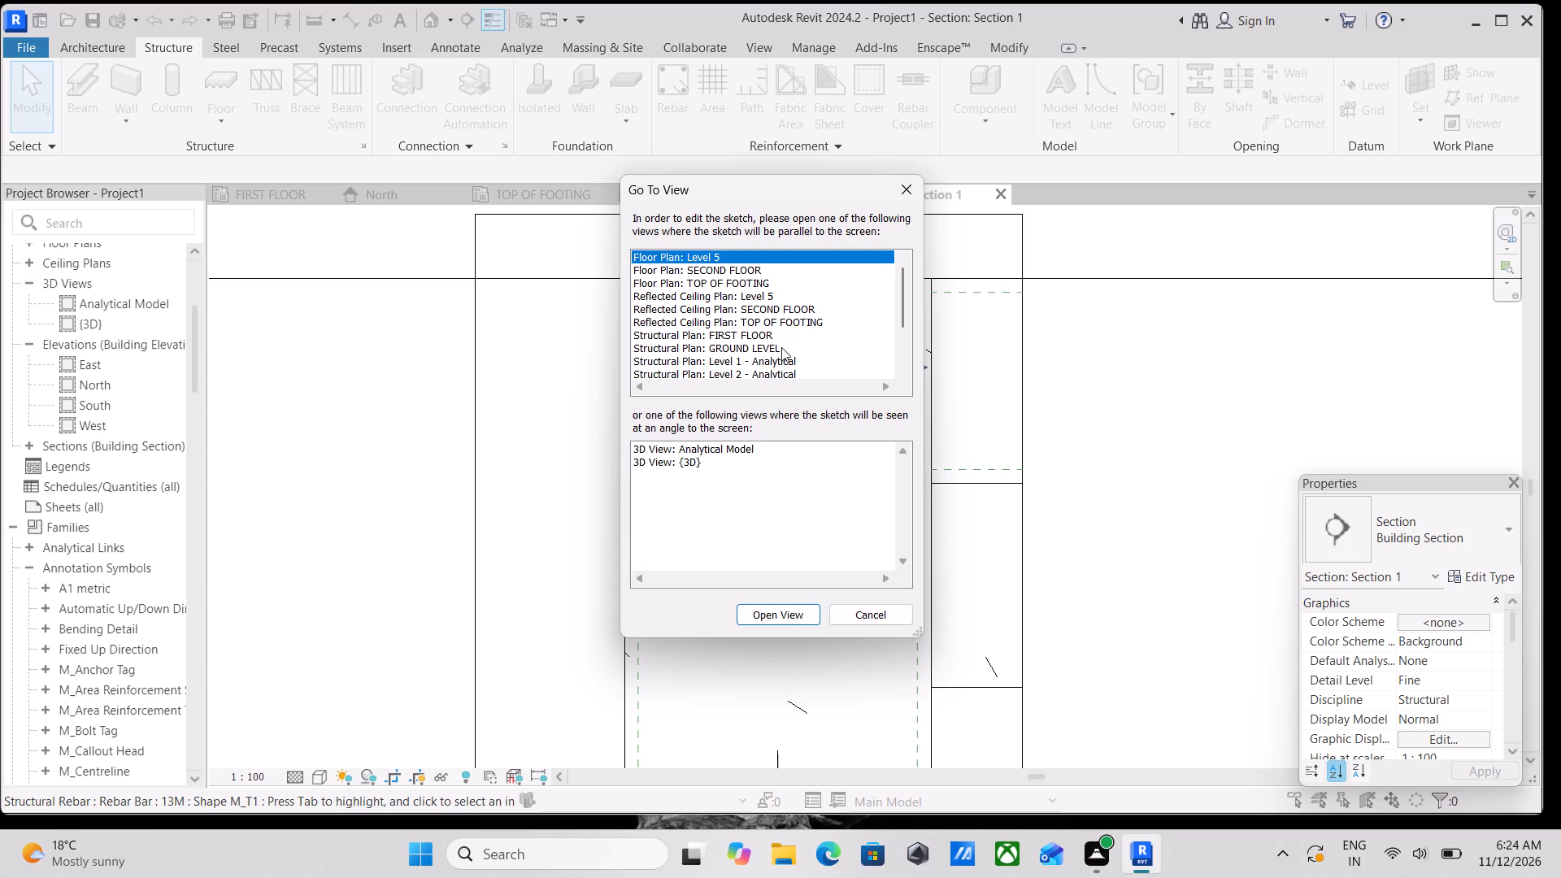
{"action": "left_click", "coordinate": [760, 347]}
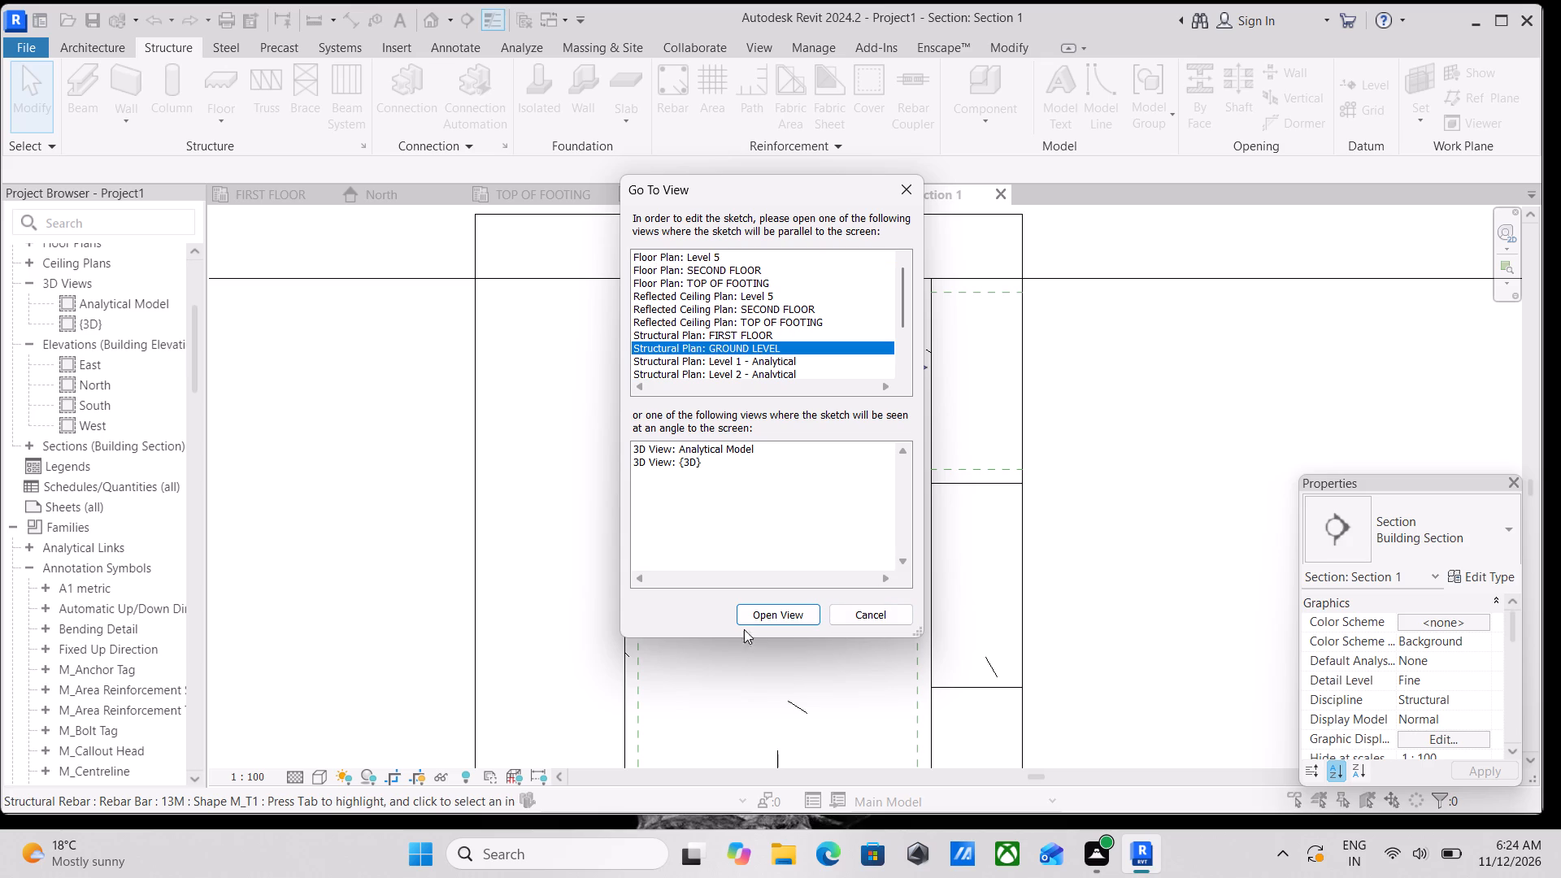
{"action": "left_click", "coordinate": [742, 622]}
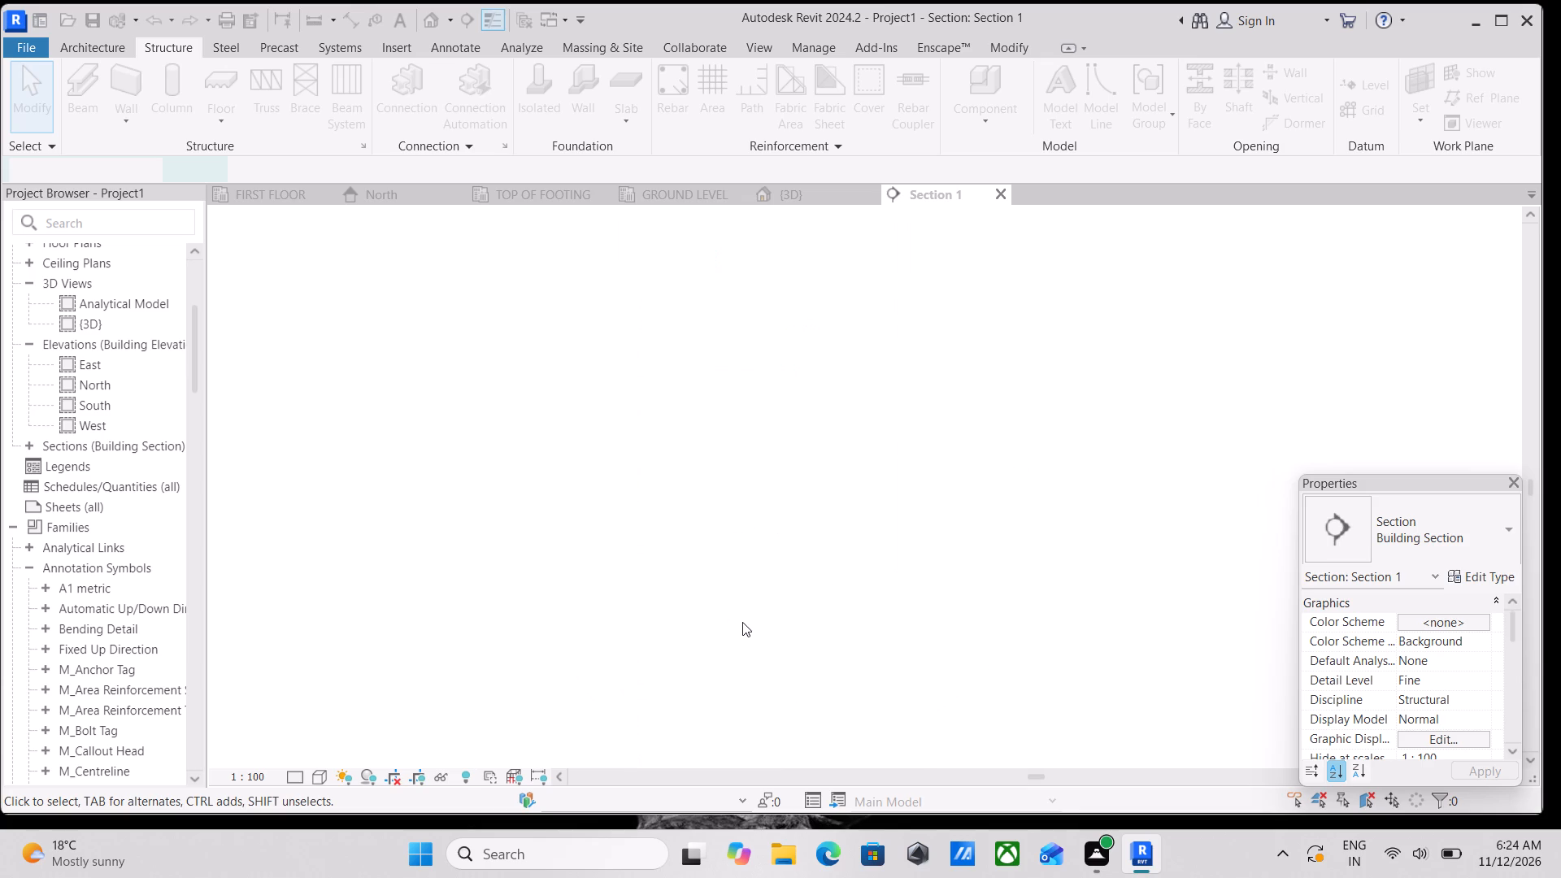
{"action": "scroll", "coordinate": [877, 398], "scroll_direction": "down", "scroll_amount": 3}
{"action": "scroll", "coordinate": [714, 466], "scroll_direction": "up", "scroll_amount": 3}
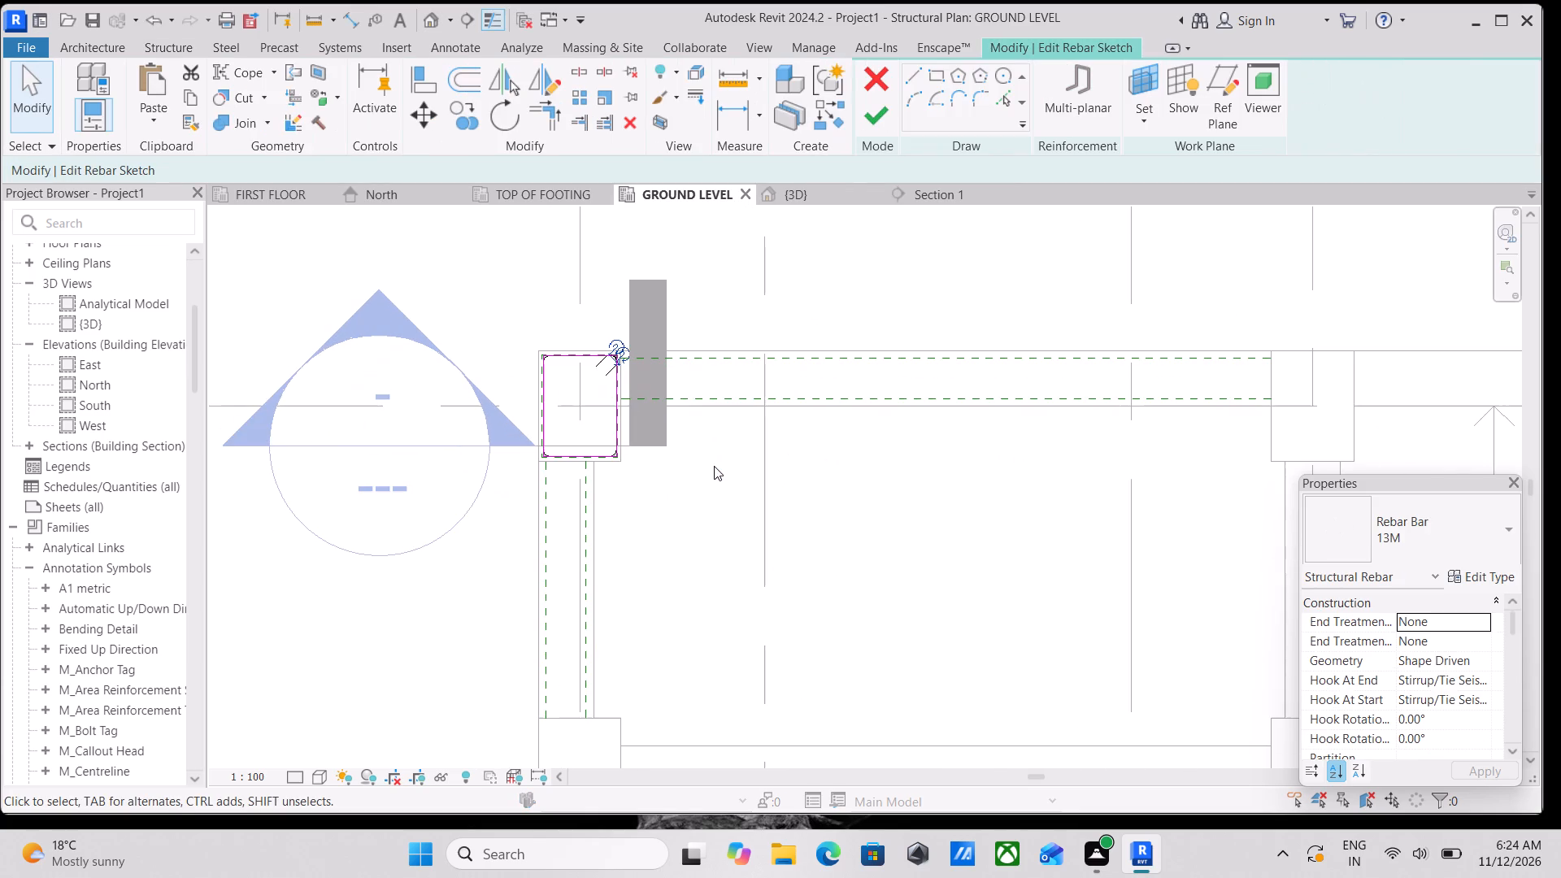
{"action": "left_click", "coordinate": [869, 114]}
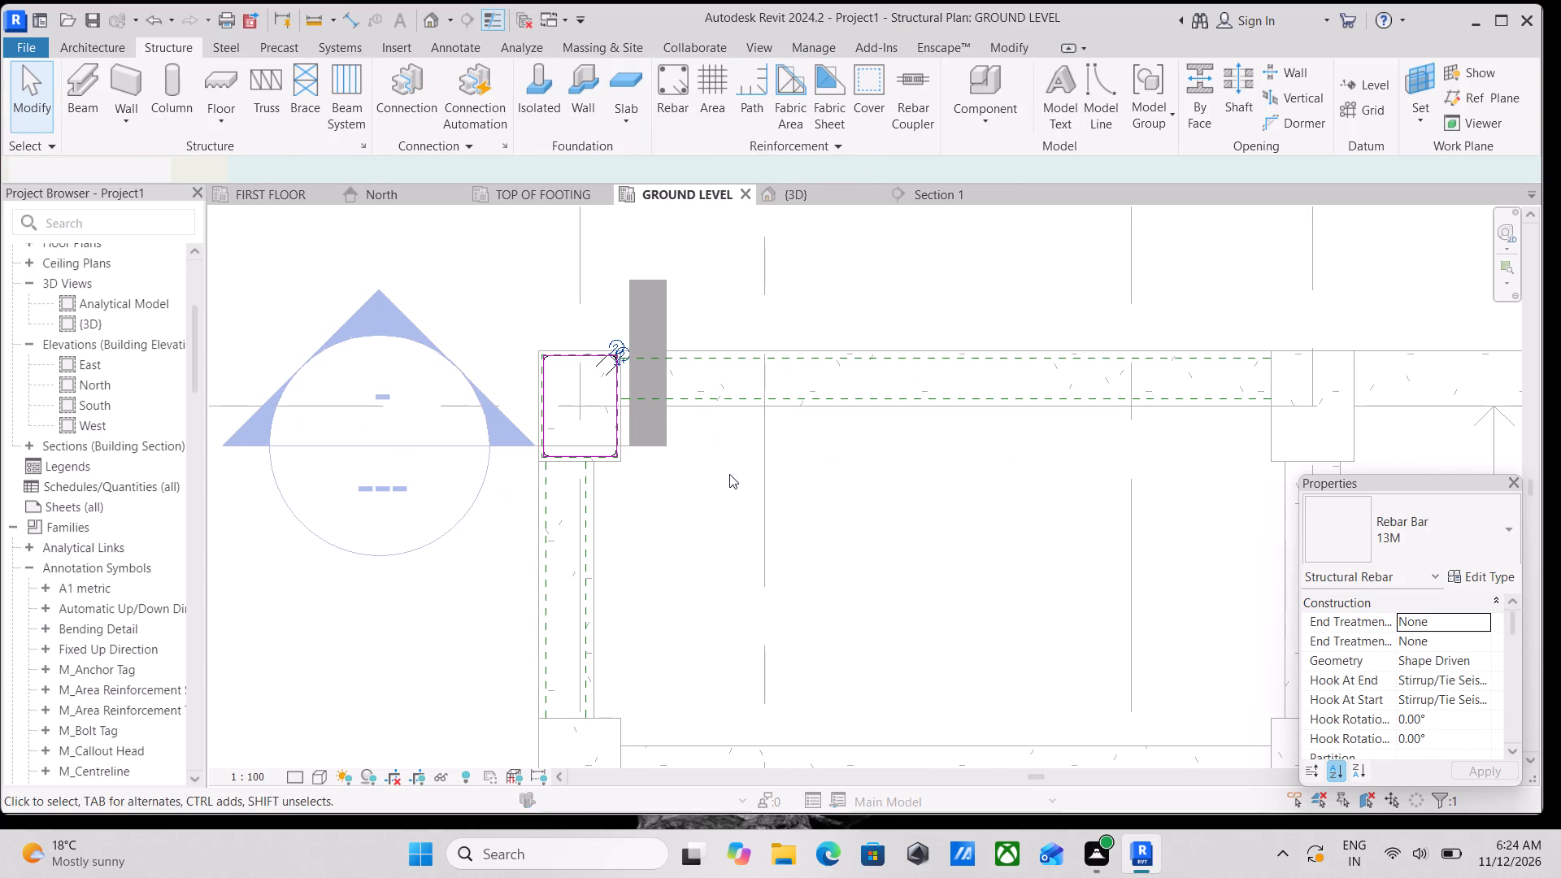
Set the visual style of the GROUND LEVEL plan to Wireframe, with the tie at the corner column in close view.
{"action": "scroll", "coordinate": [730, 469], "scroll_direction": "up", "scroll_amount": 3}
{"action": "middle_click_drag", "start_coordinate": [854, 437], "coordinate": [1036, 445]}
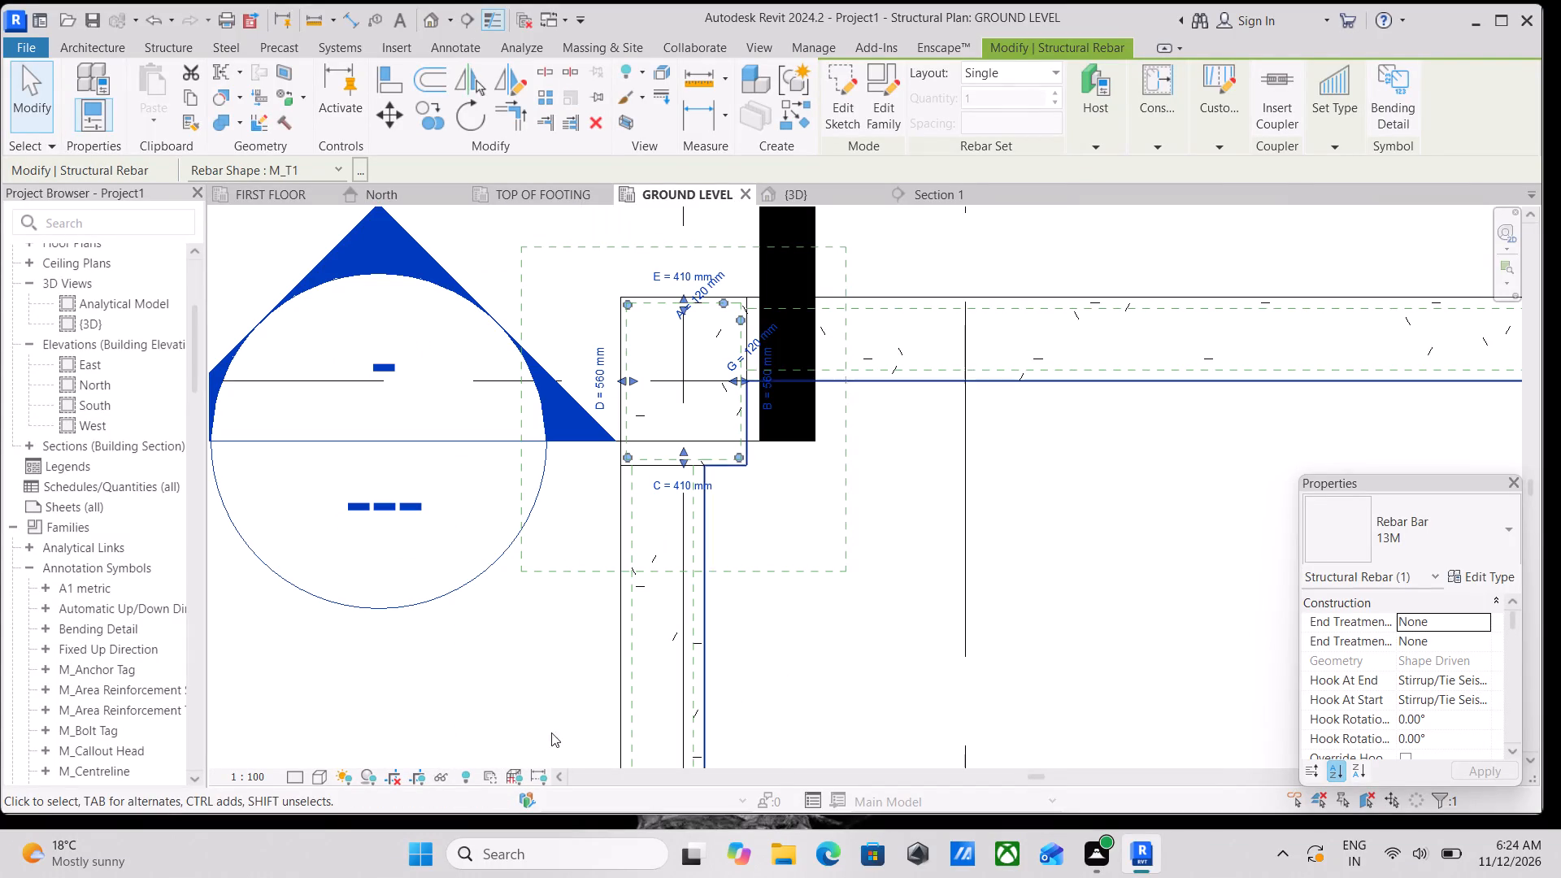
{"action": "left_click", "coordinate": [311, 779]}
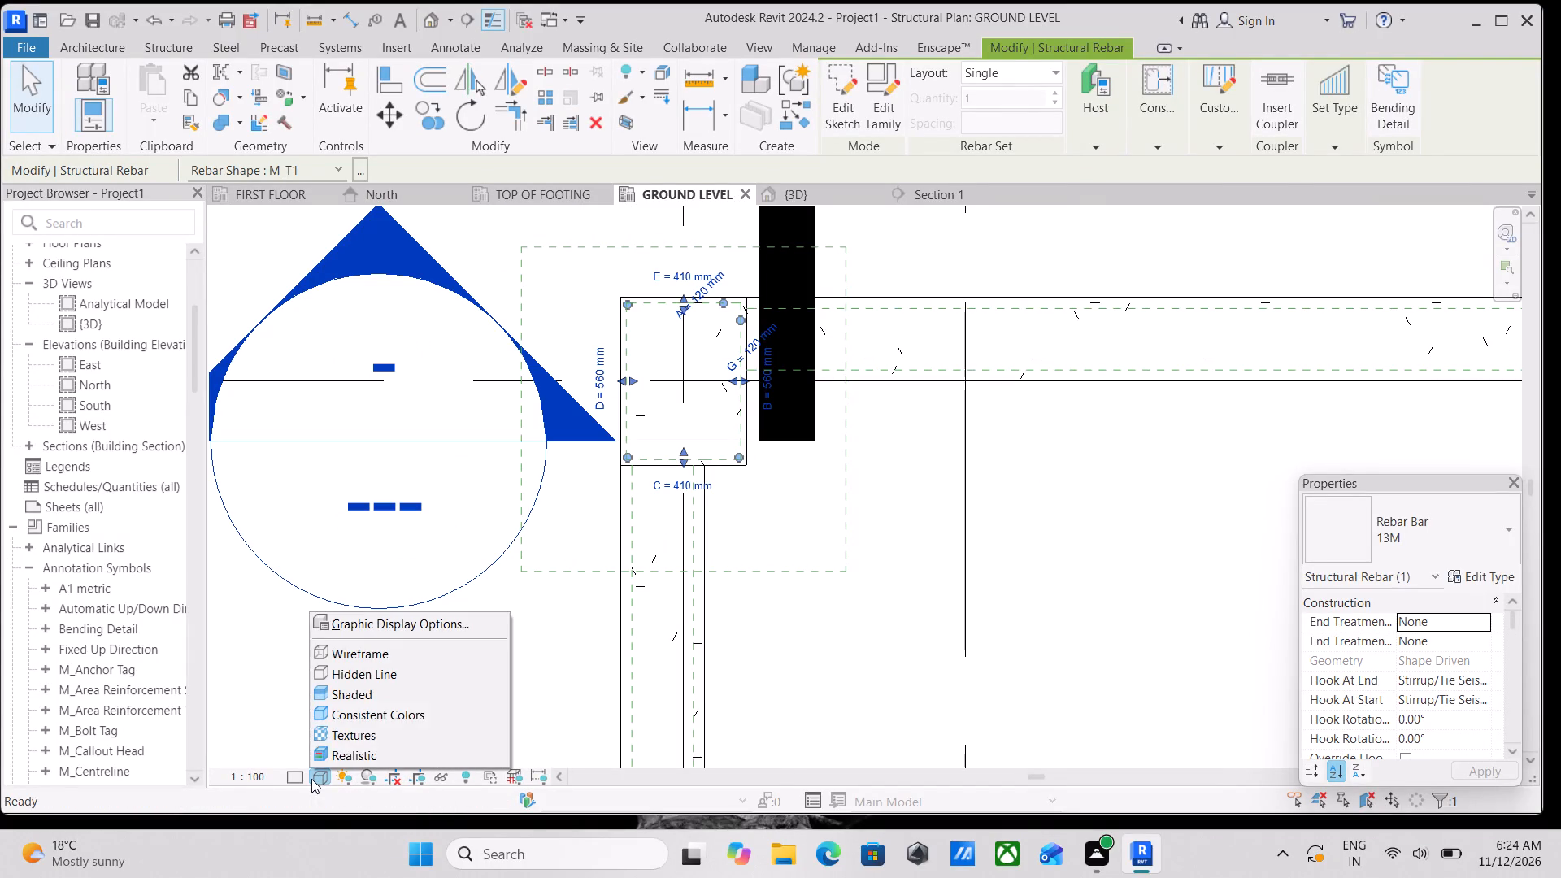
{"action": "left_click", "coordinate": [353, 658]}
{"action": "scroll", "coordinate": [639, 425], "scroll_direction": "up", "scroll_amount": 3}
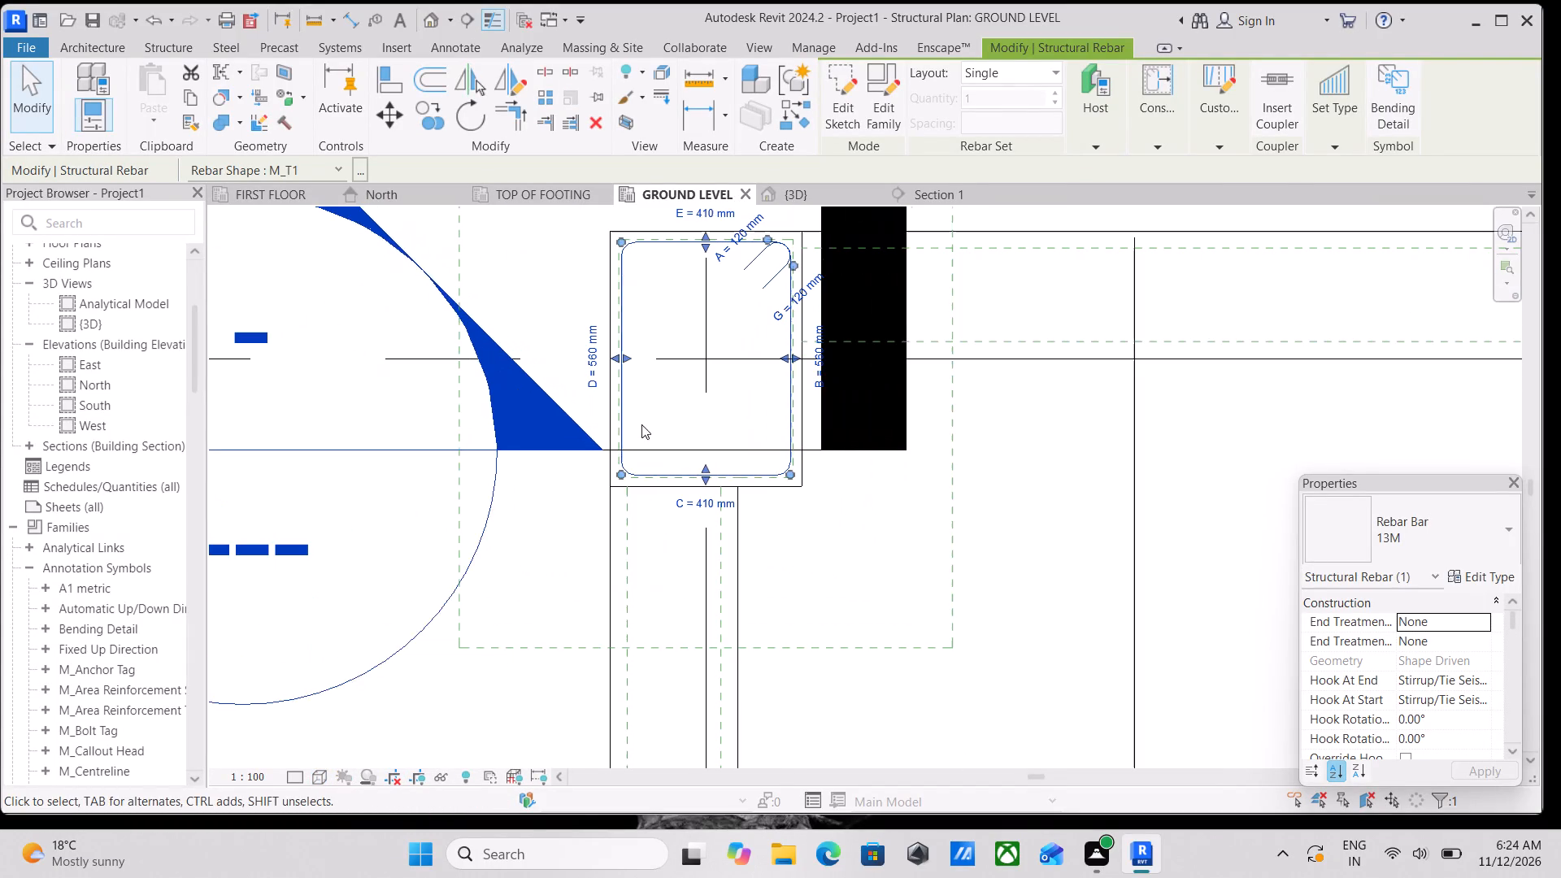
Set the detail level of the GROUND LEVEL plan to Fine and view the tie in the corner column.
{"action": "left_click", "coordinate": [286, 776]}
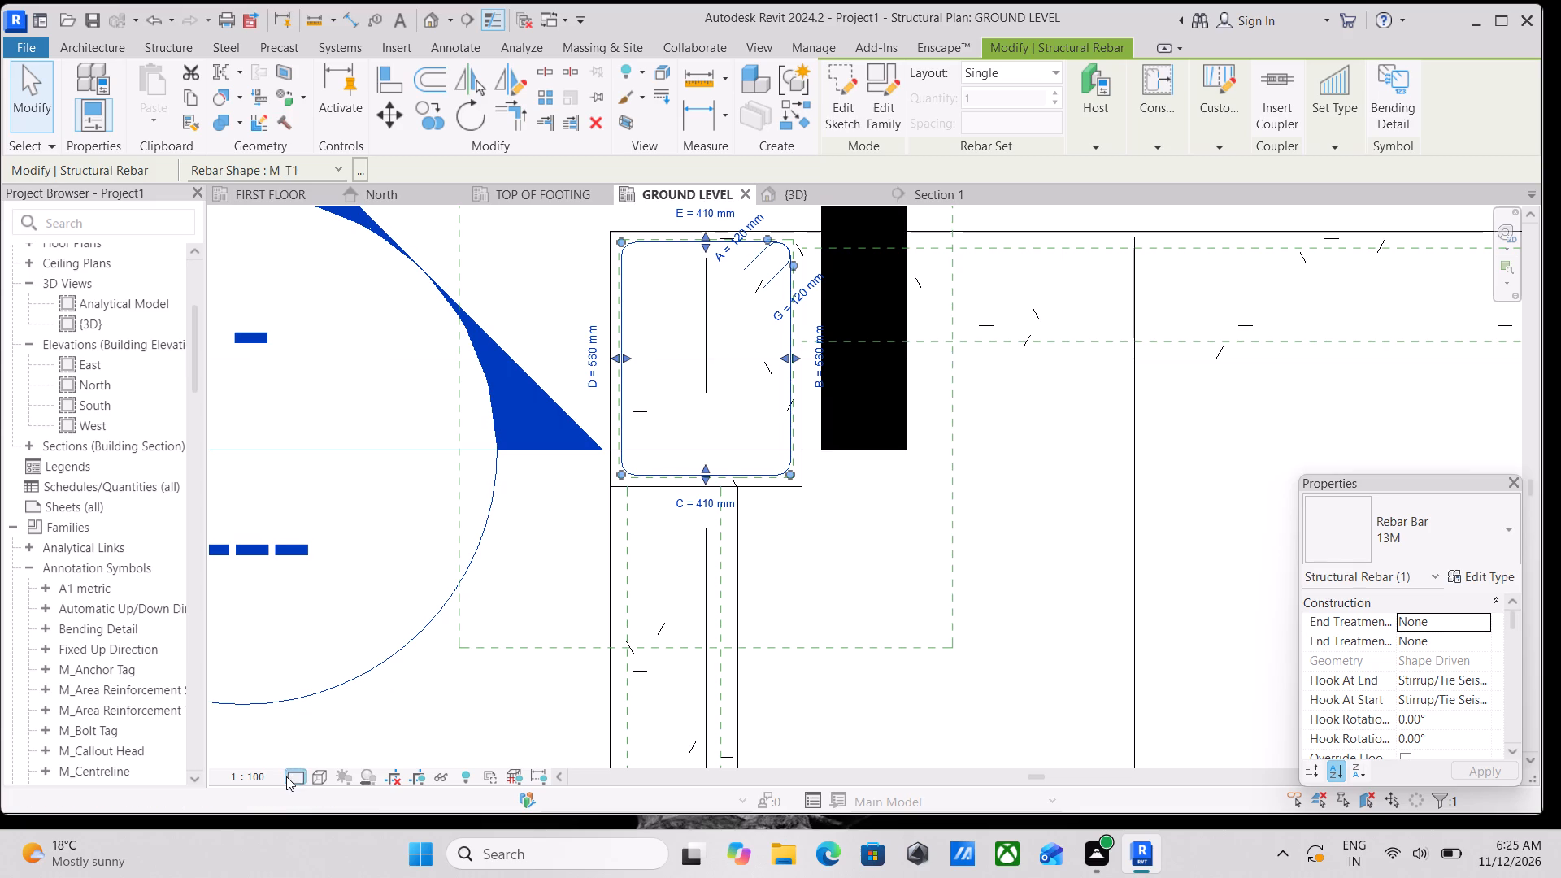
{"action": "left_click", "coordinate": [298, 750]}
{"action": "scroll", "coordinate": [690, 453], "scroll_direction": "up", "scroll_amount": 3}
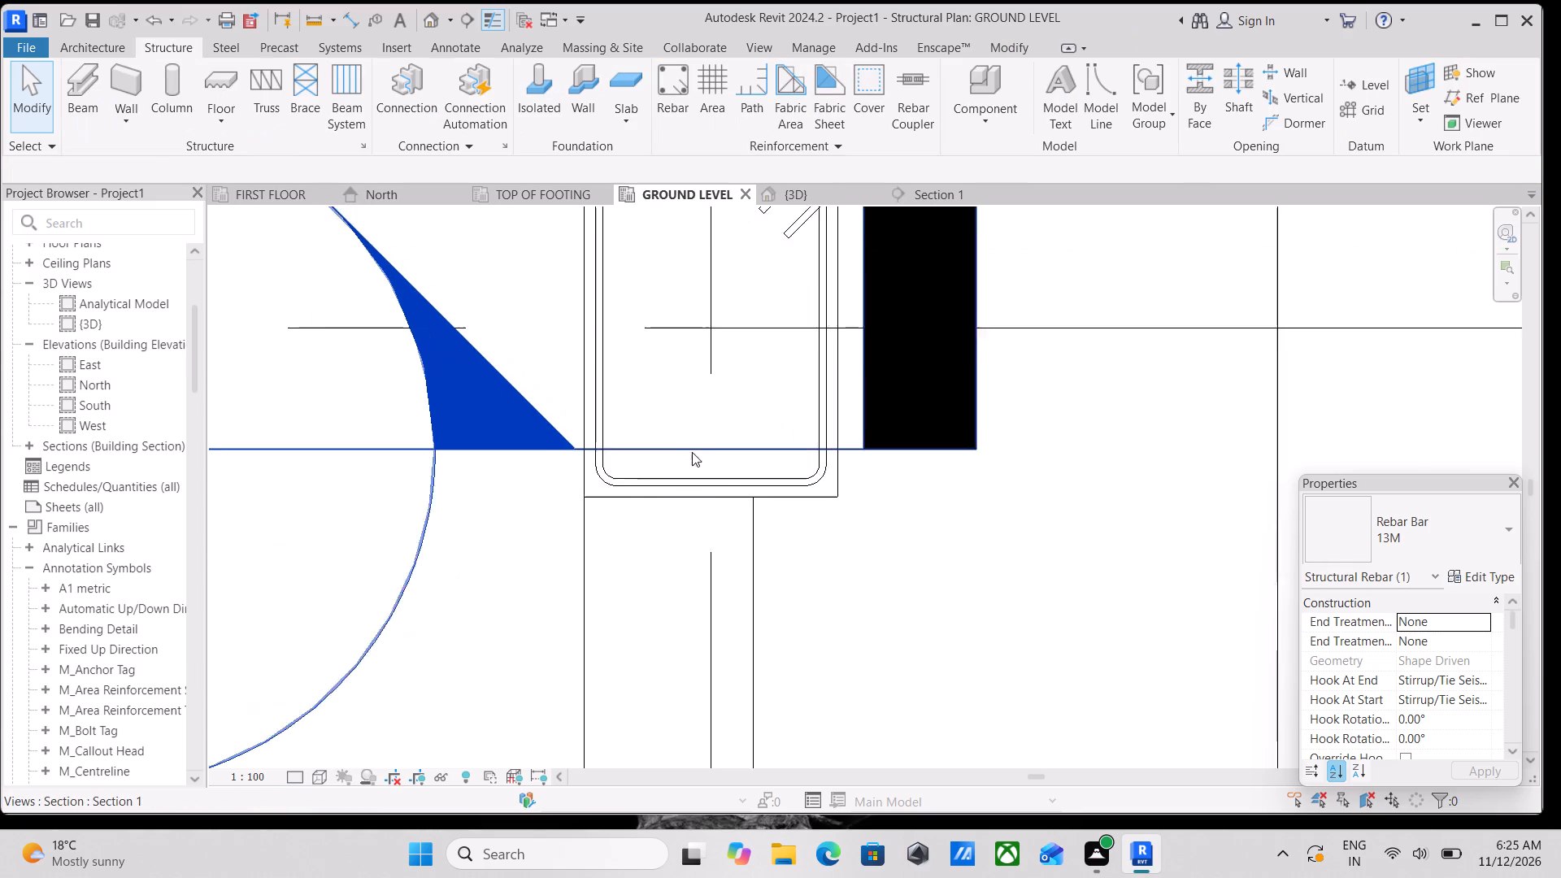
{"action": "middle_click_drag", "start_coordinate": [698, 443], "coordinate": [685, 588]}
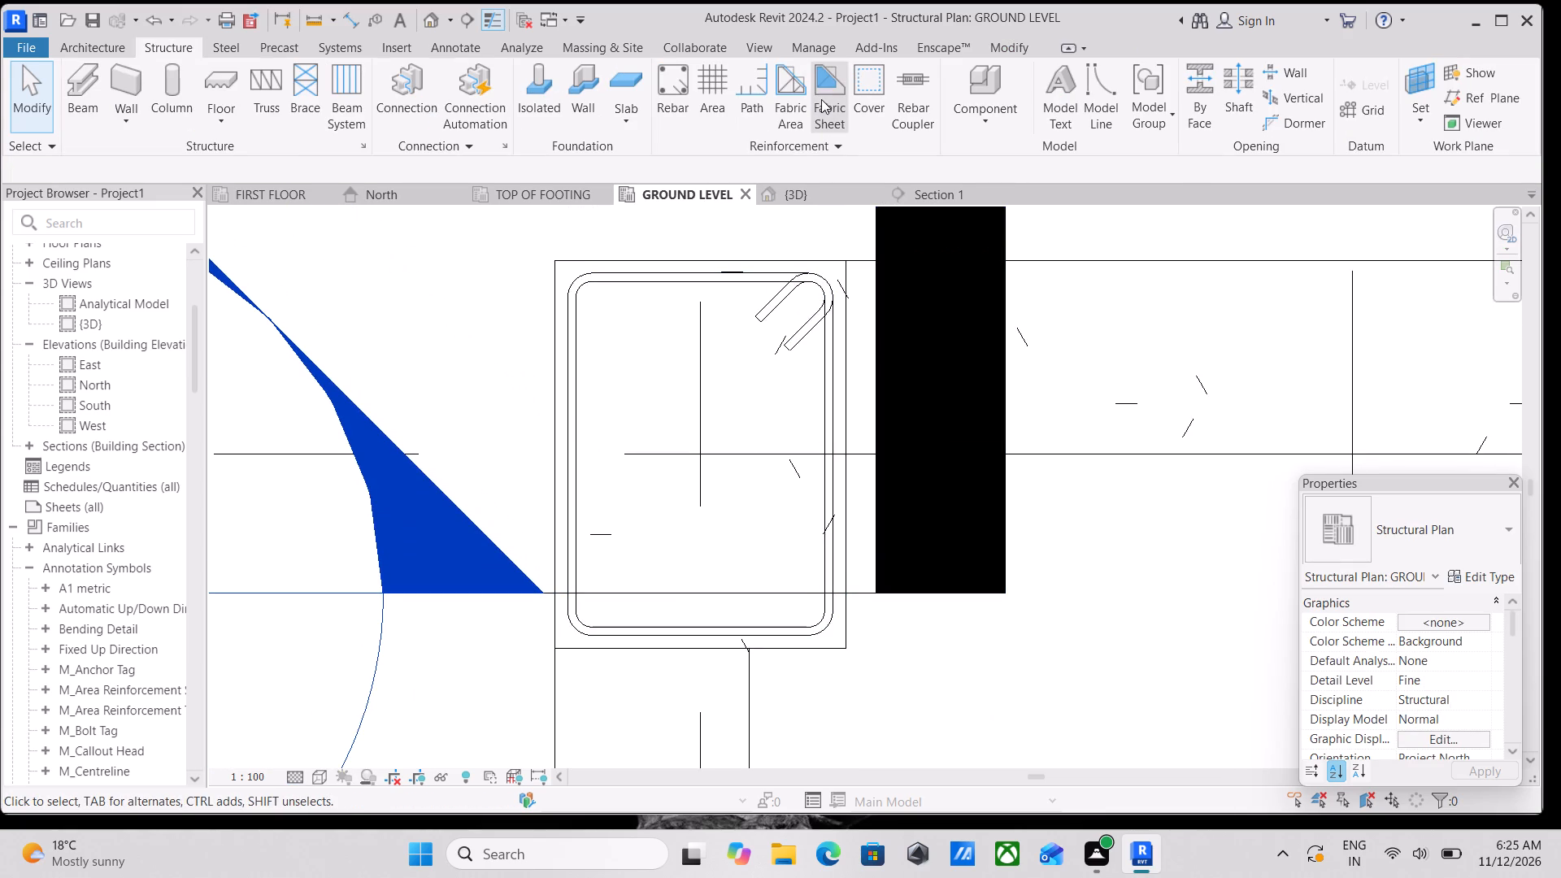
{"action": "scroll", "coordinate": [641, 467], "scroll_direction": "down", "scroll_amount": 4}
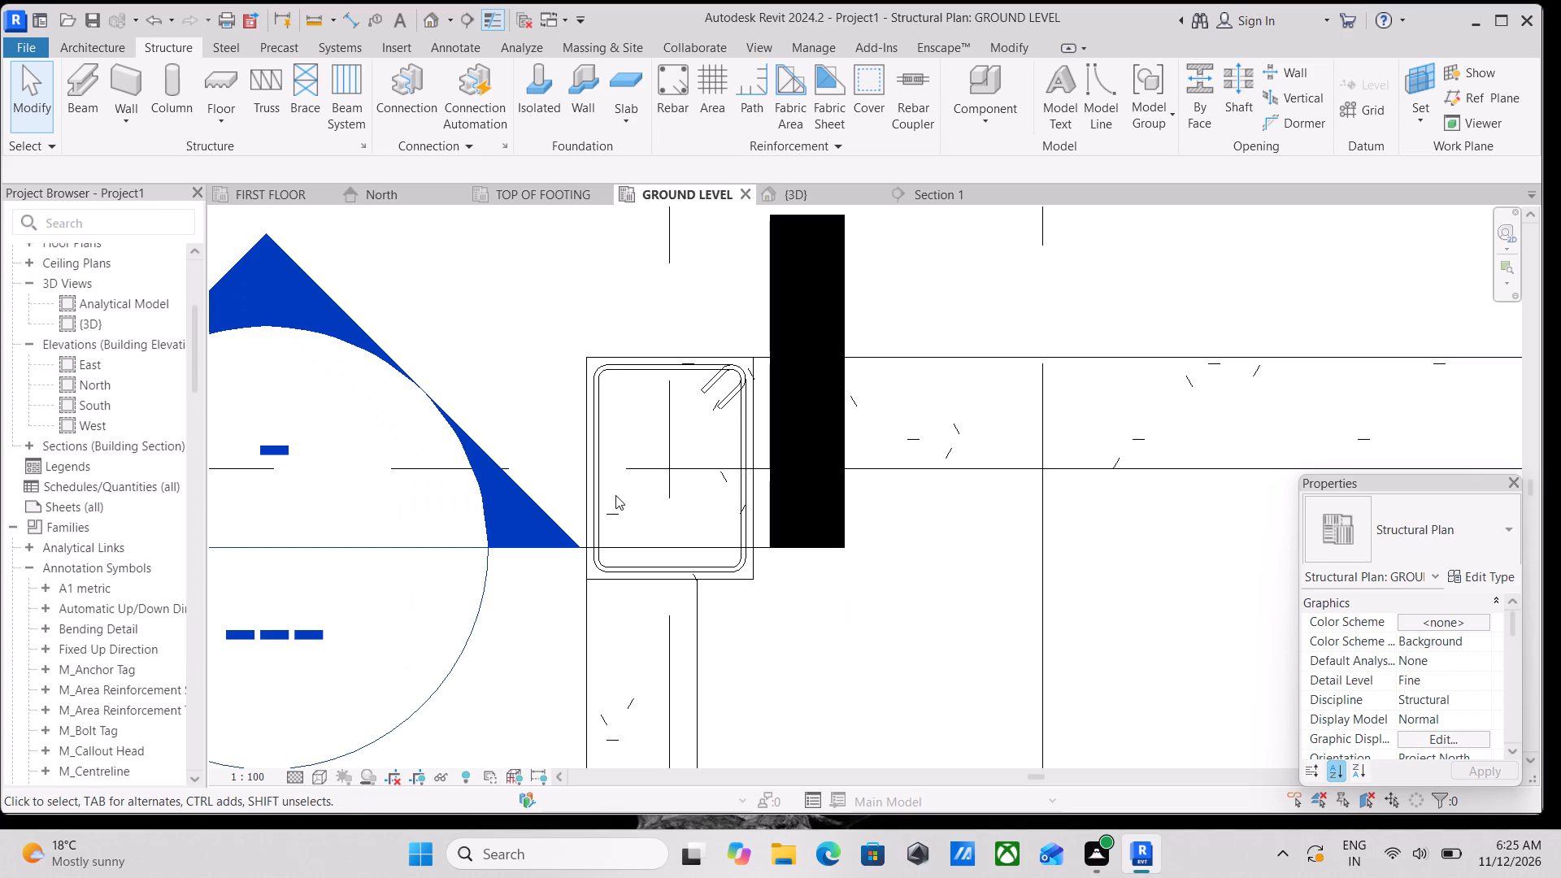
{"action": "scroll", "coordinate": [615, 489], "scroll_direction": "down", "scroll_amount": 1}
{"action": "middle_click", "coordinate": [615, 489]}
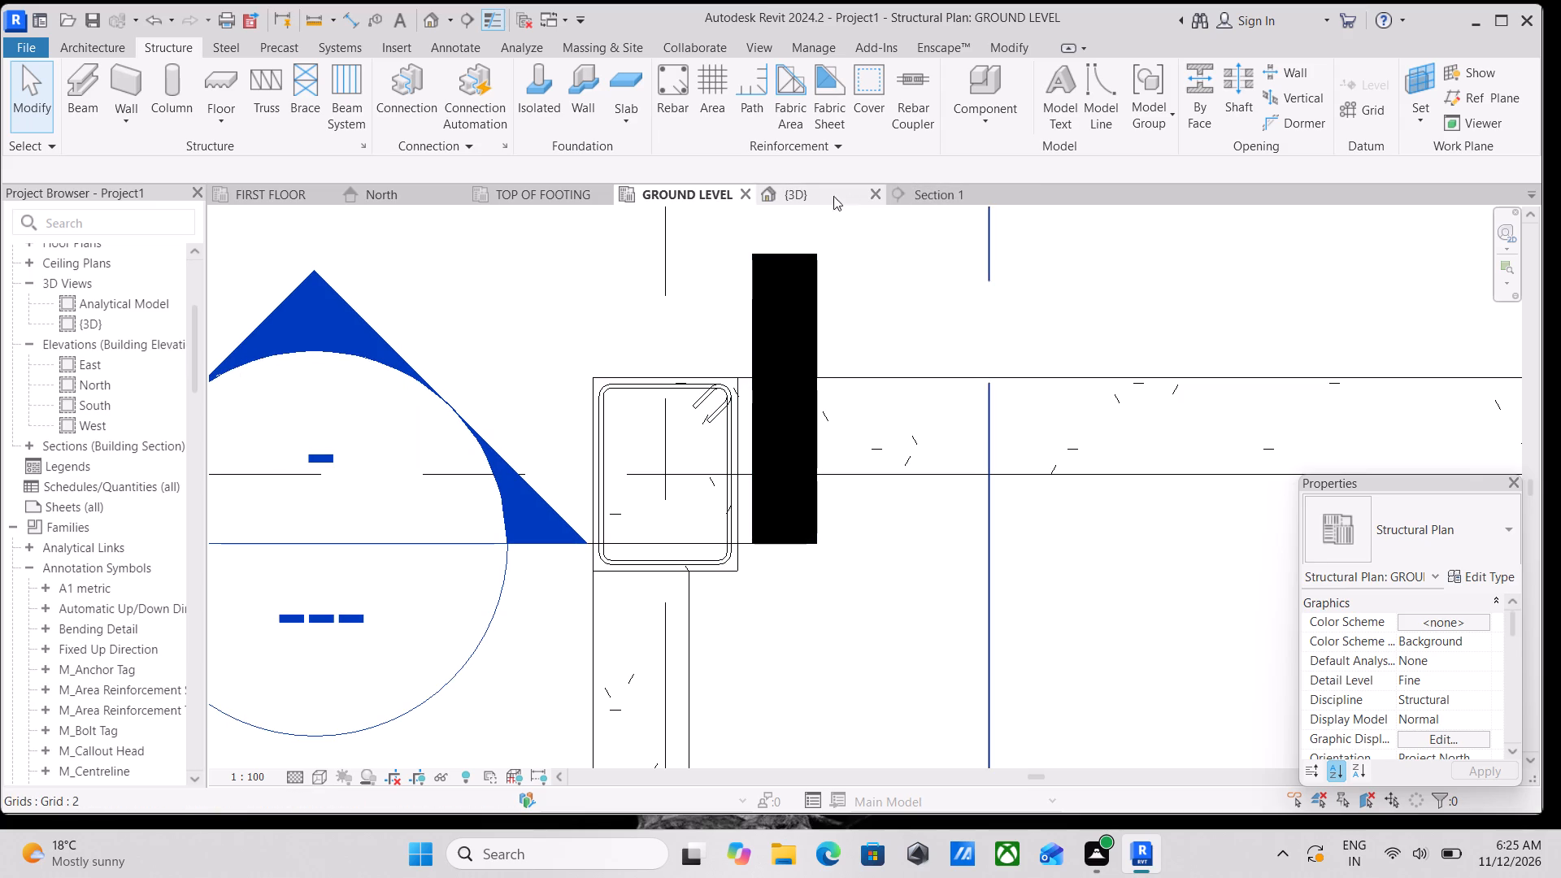
Switch to the Section 1 view at the corner column's tie.
{"action": "left_click", "coordinate": [929, 189]}
{"action": "scroll", "coordinate": [728, 428], "scroll_direction": "down", "scroll_amount": 1}
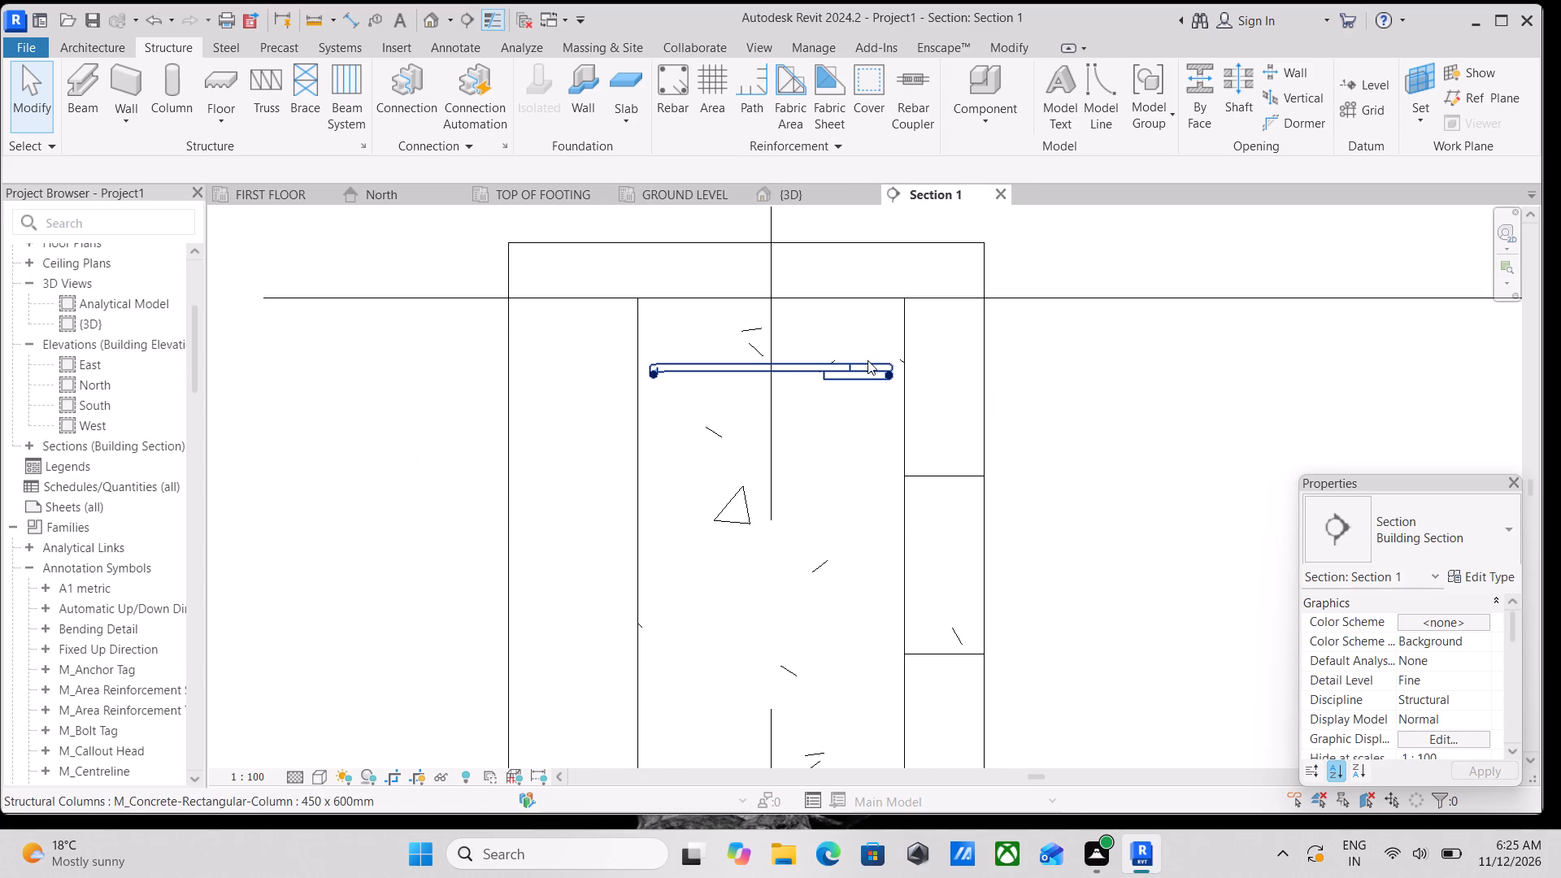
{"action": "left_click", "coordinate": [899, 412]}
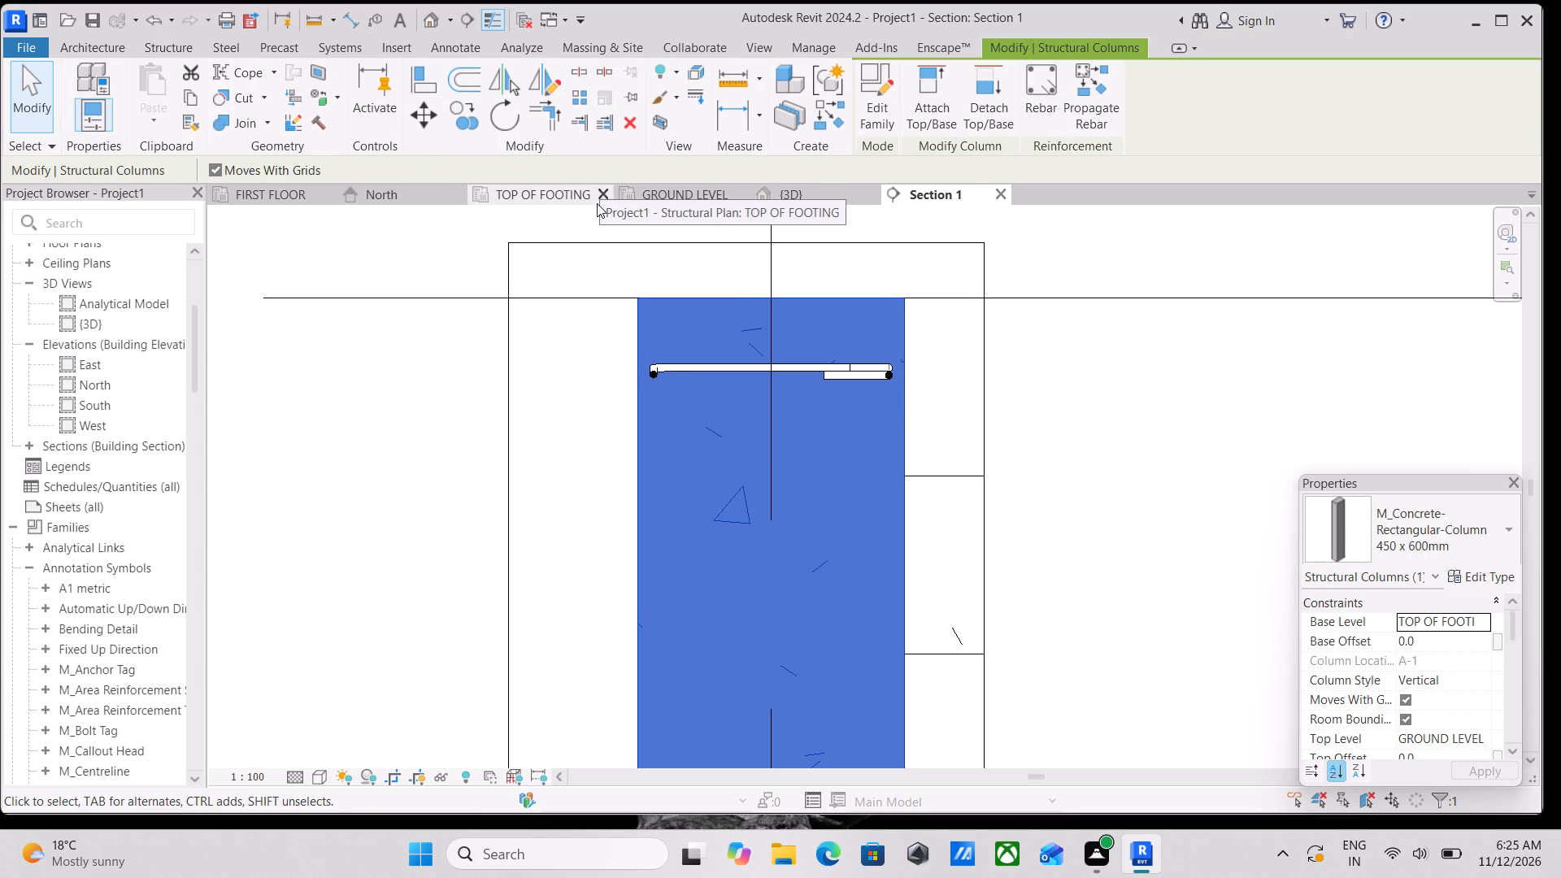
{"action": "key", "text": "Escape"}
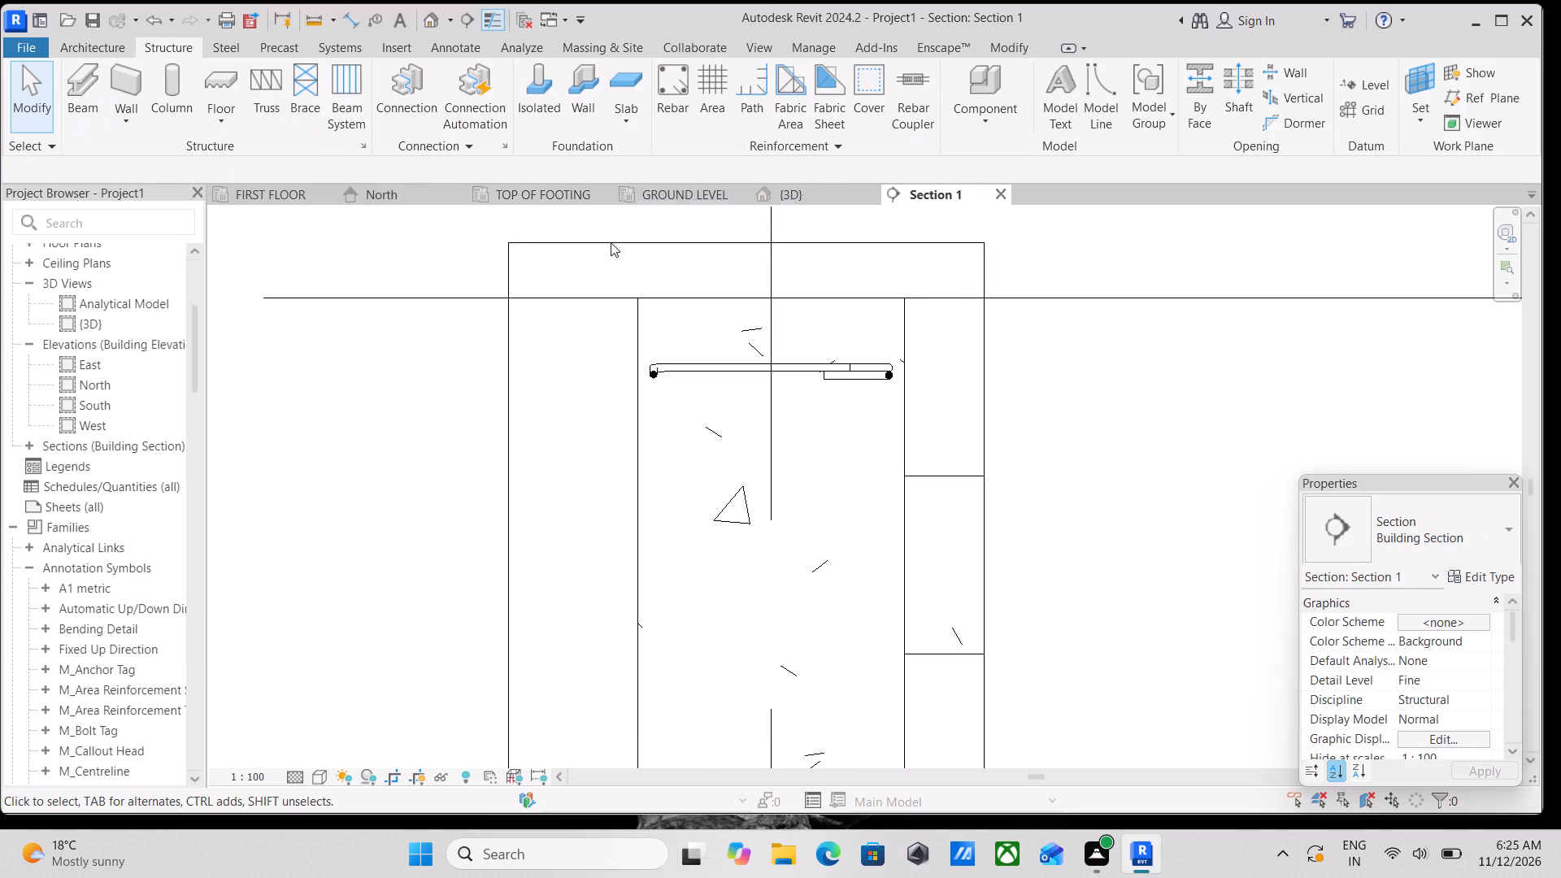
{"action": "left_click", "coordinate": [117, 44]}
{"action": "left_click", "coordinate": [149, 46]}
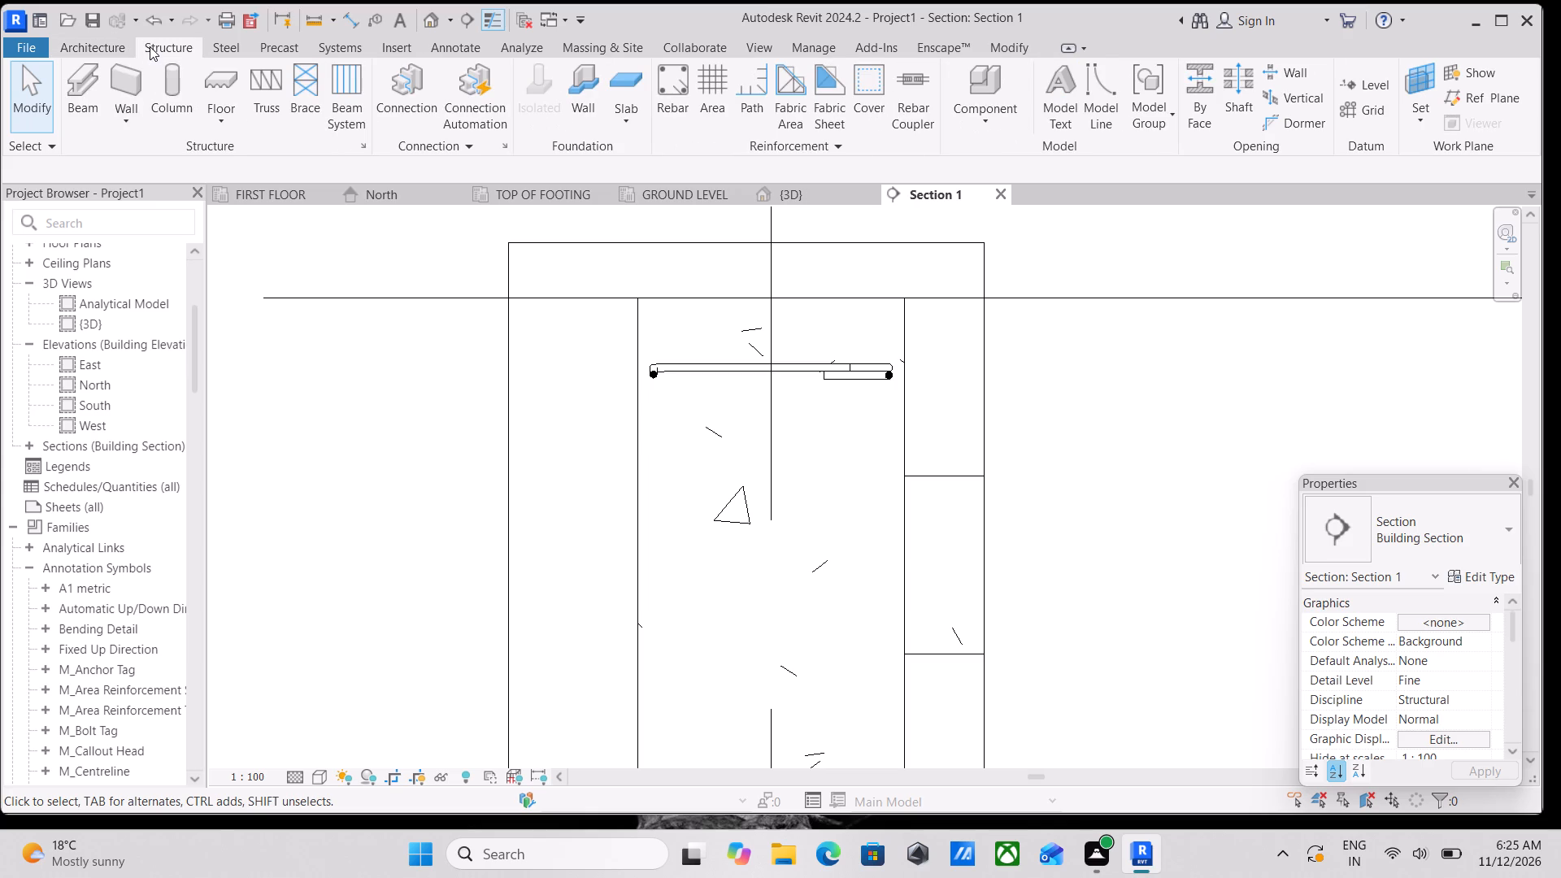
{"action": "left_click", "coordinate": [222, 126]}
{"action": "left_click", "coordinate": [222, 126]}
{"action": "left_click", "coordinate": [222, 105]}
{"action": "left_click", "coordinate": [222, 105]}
Change the rebar cover of the corner column in Section 1 to Interior (framing, columns) <40 mm>.
{"action": "scroll", "coordinate": [693, 354], "scroll_direction": "up", "scroll_amount": 1}
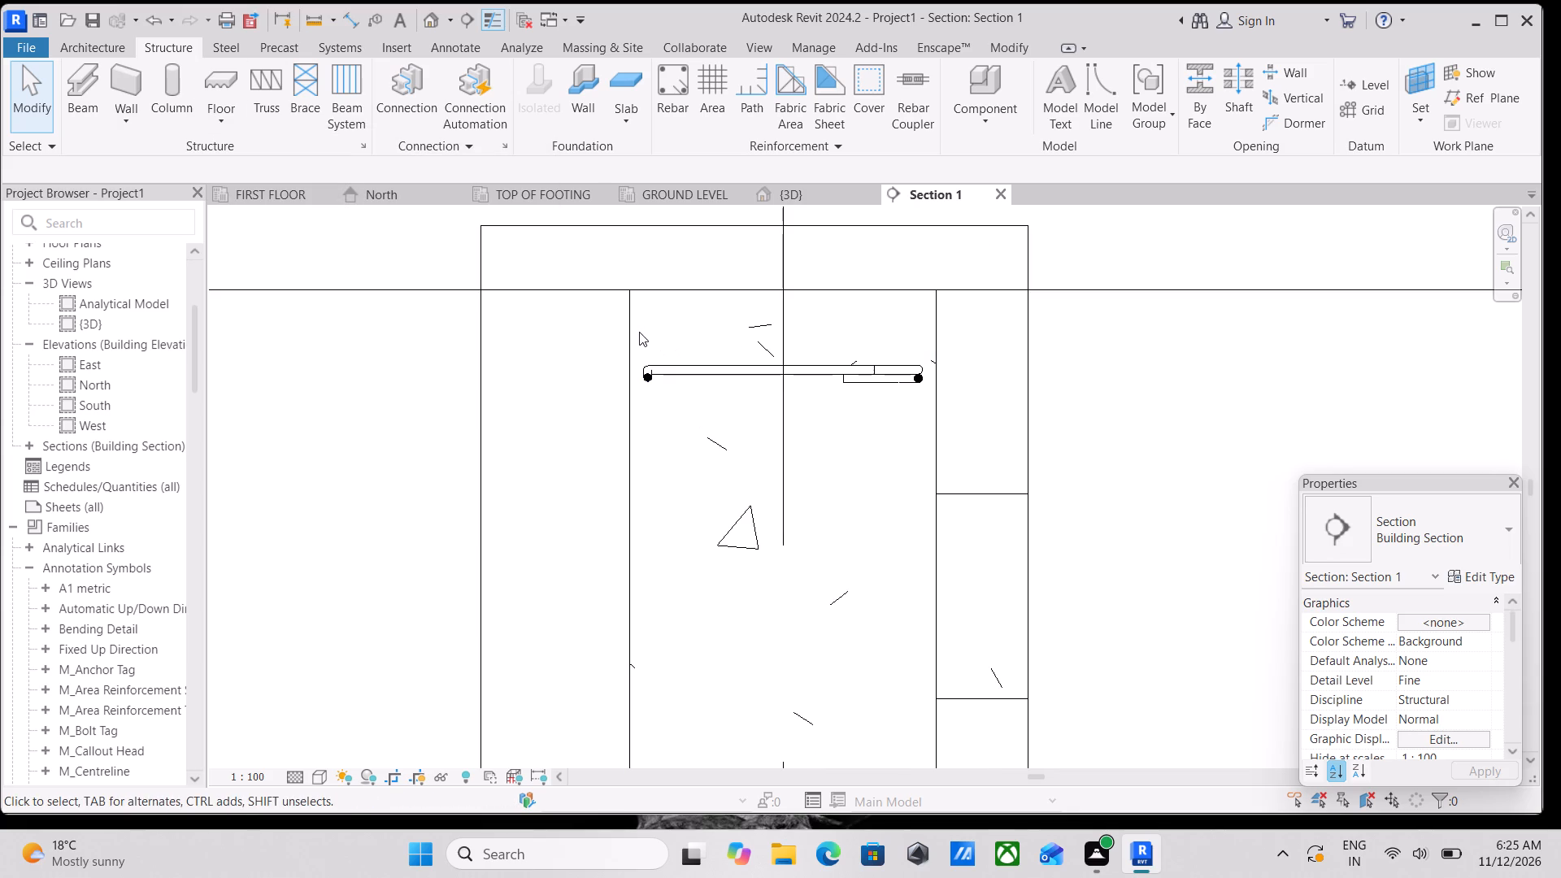
{"action": "left_click", "coordinate": [631, 338]}
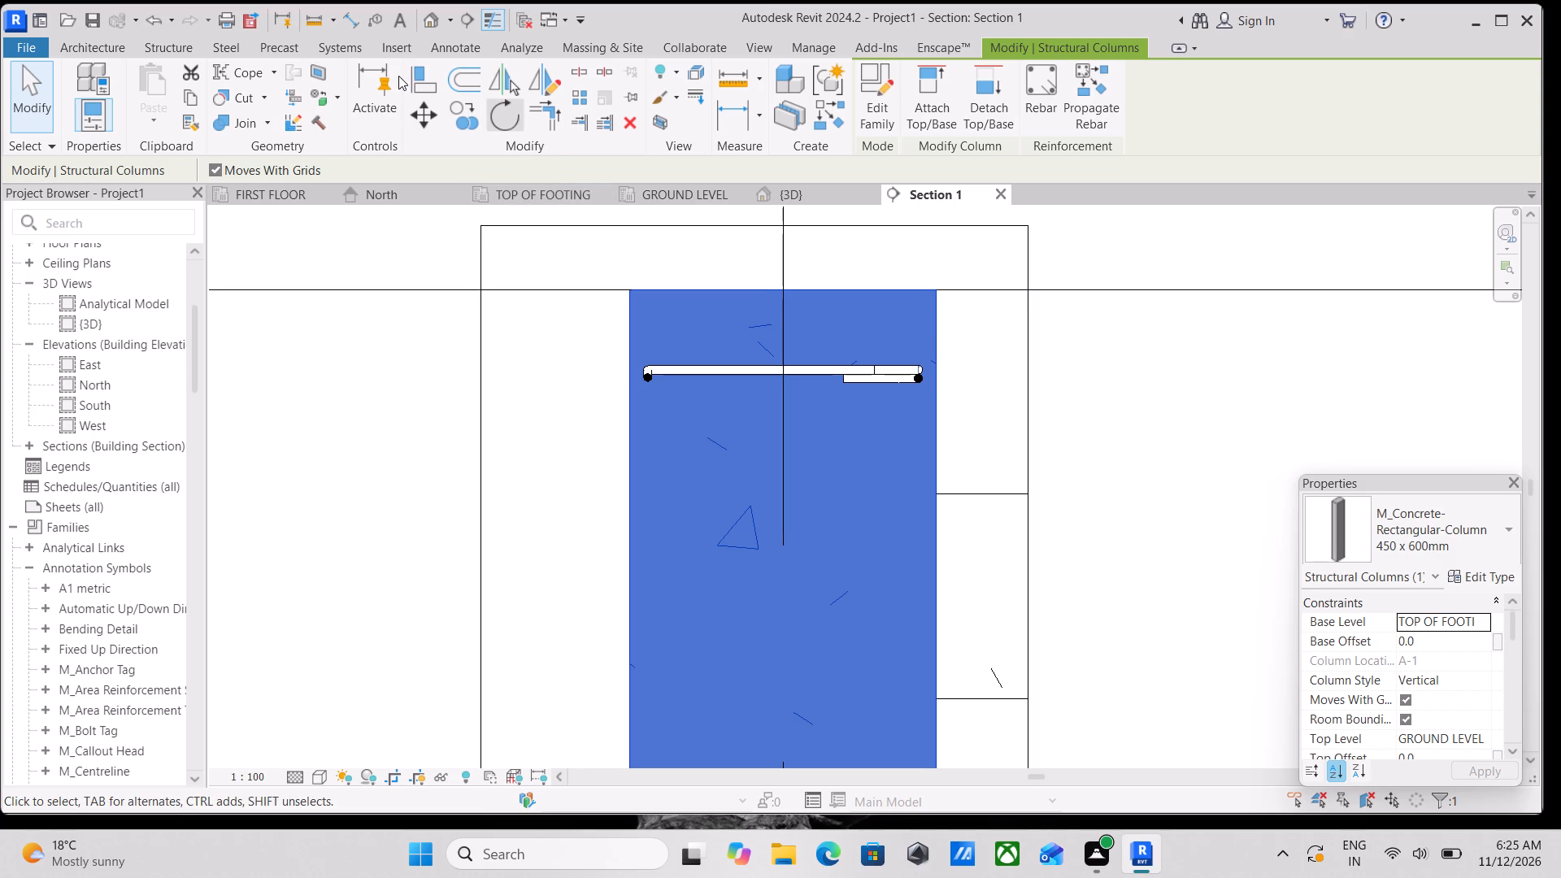
{"action": "left_click", "coordinate": [168, 54]}
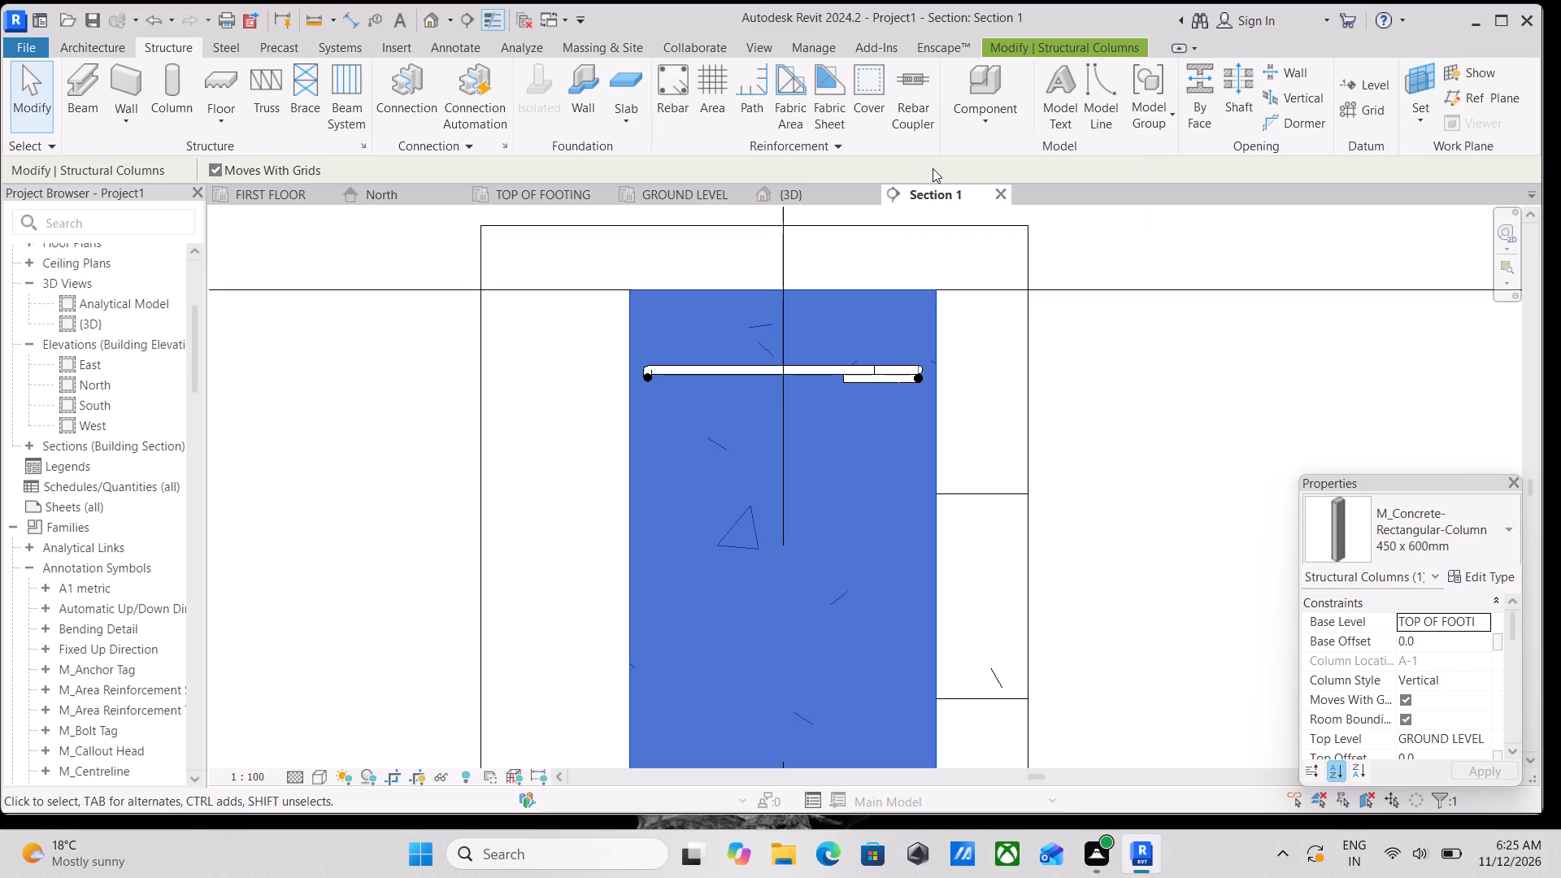
{"action": "left_click", "coordinate": [867, 83]}
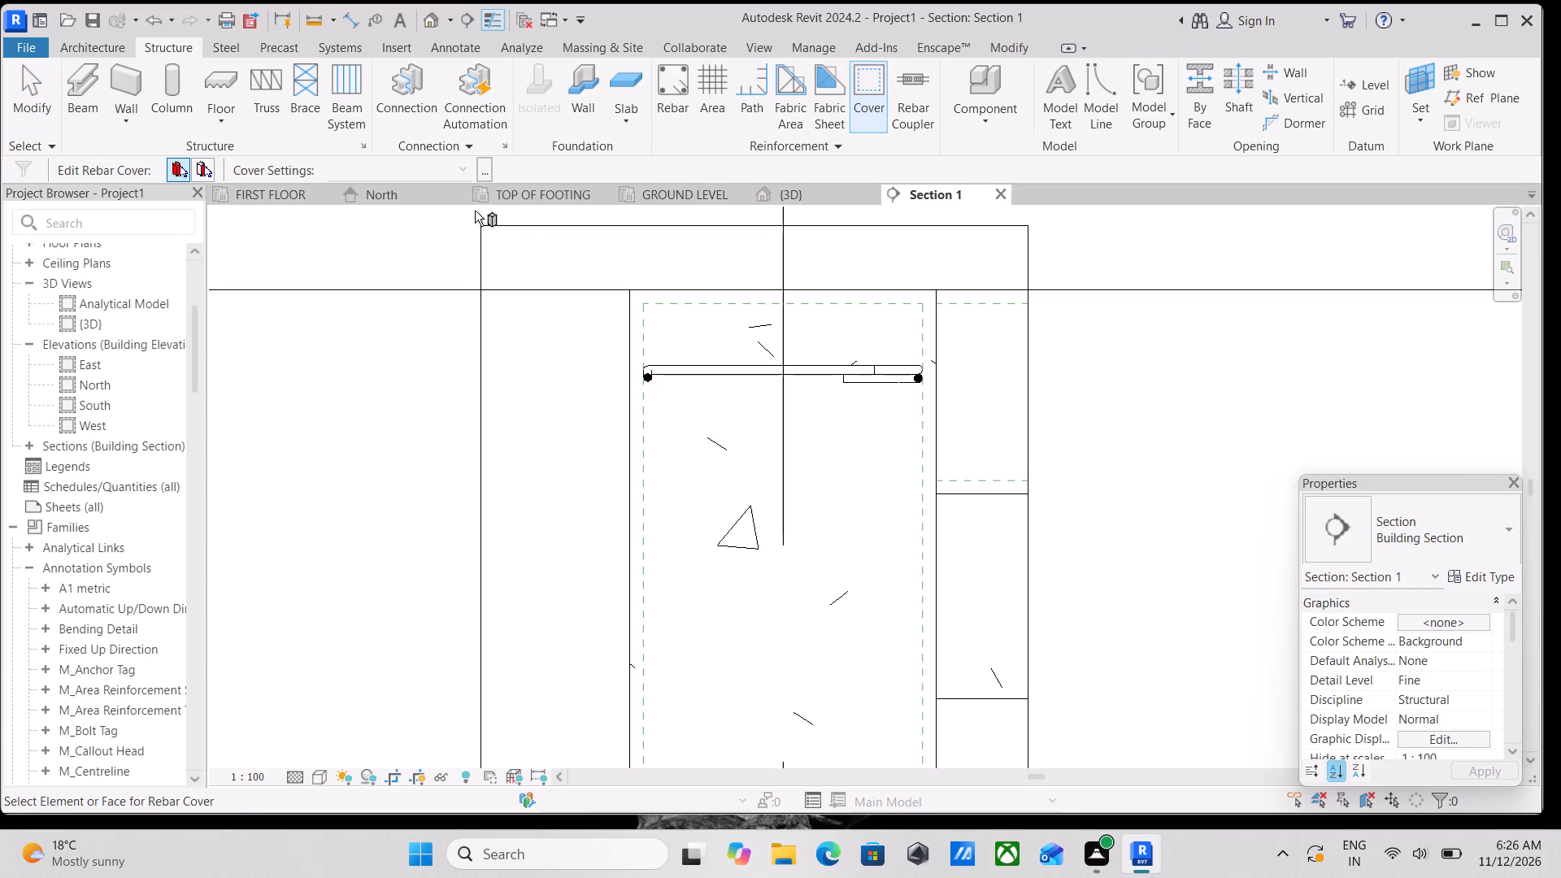
{"action": "left_click", "coordinate": [632, 304]}
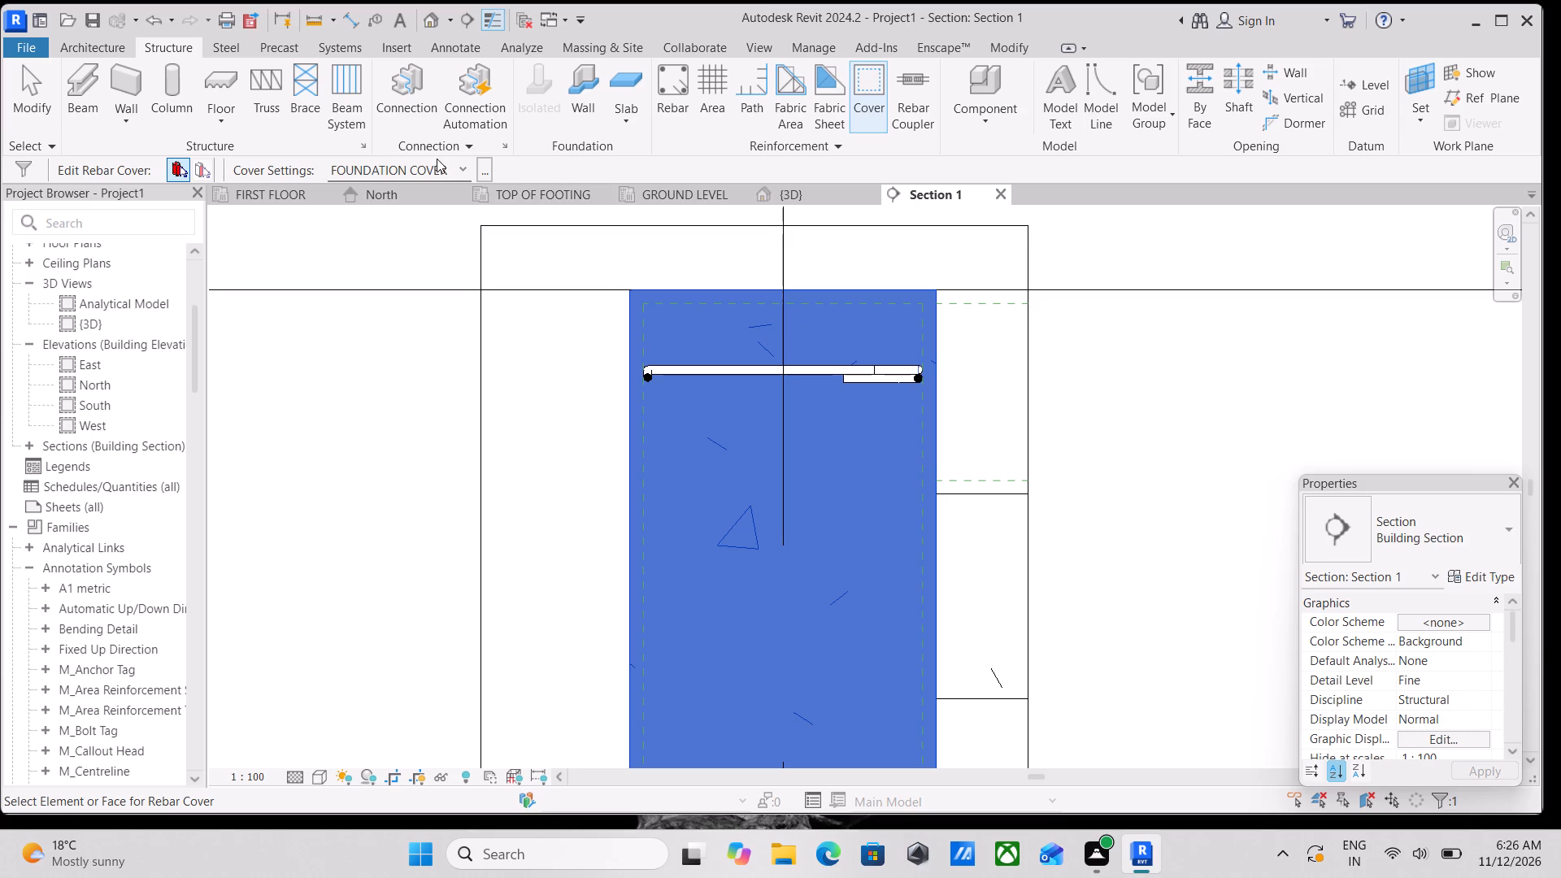
{"action": "left_click", "coordinate": [463, 168]}
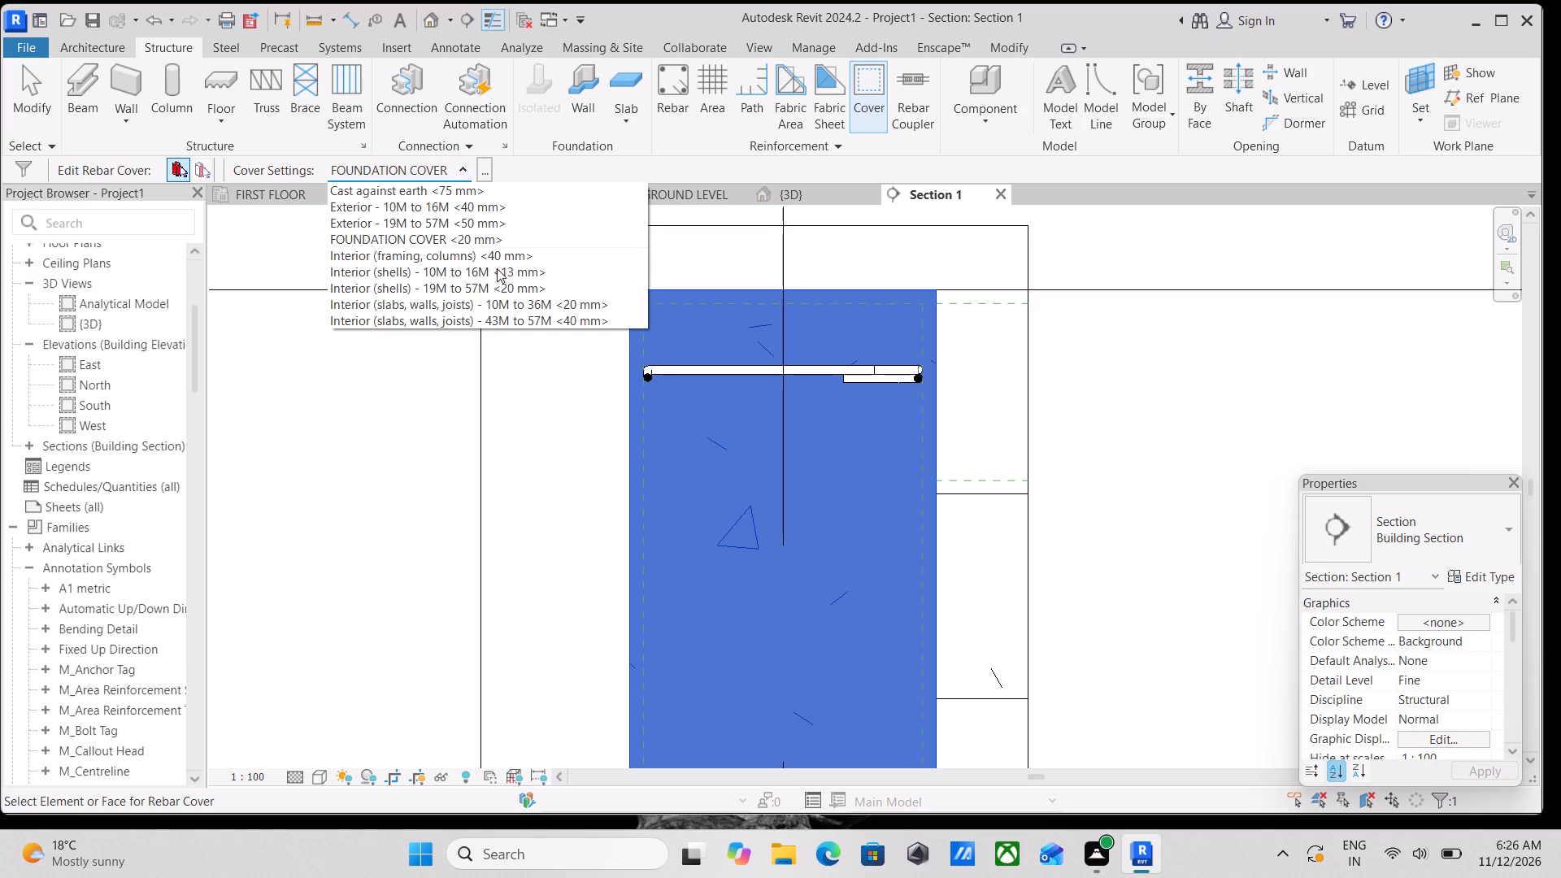
{"action": "left_click", "coordinate": [529, 252]}
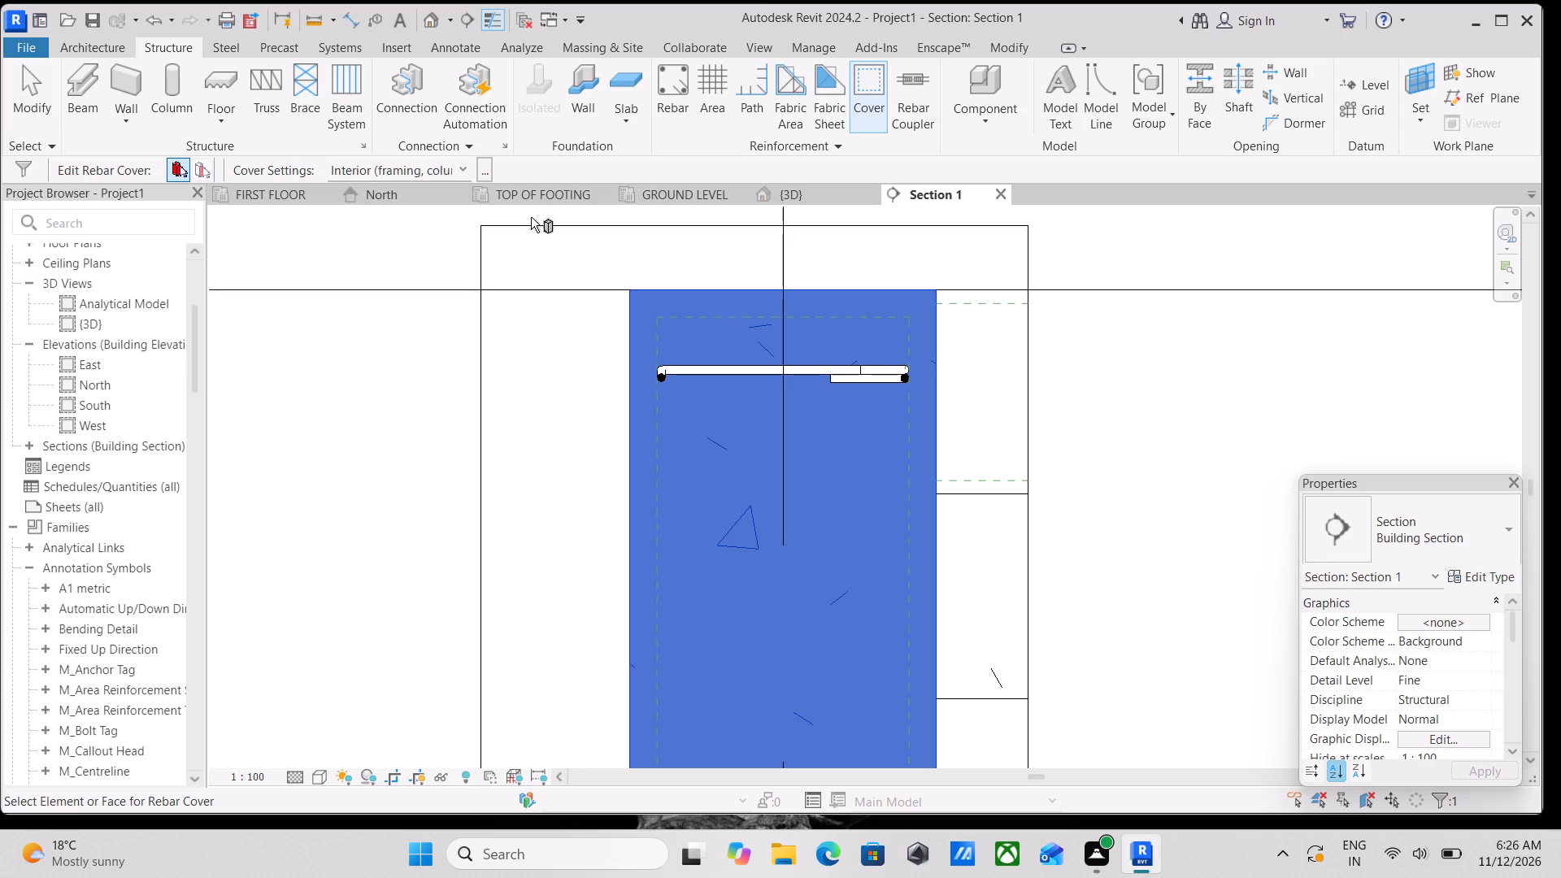
Set the FOUNDATION COVER value to 40 mm in the Rebar Cover Settings.
{"action": "left_click", "coordinate": [463, 168]}
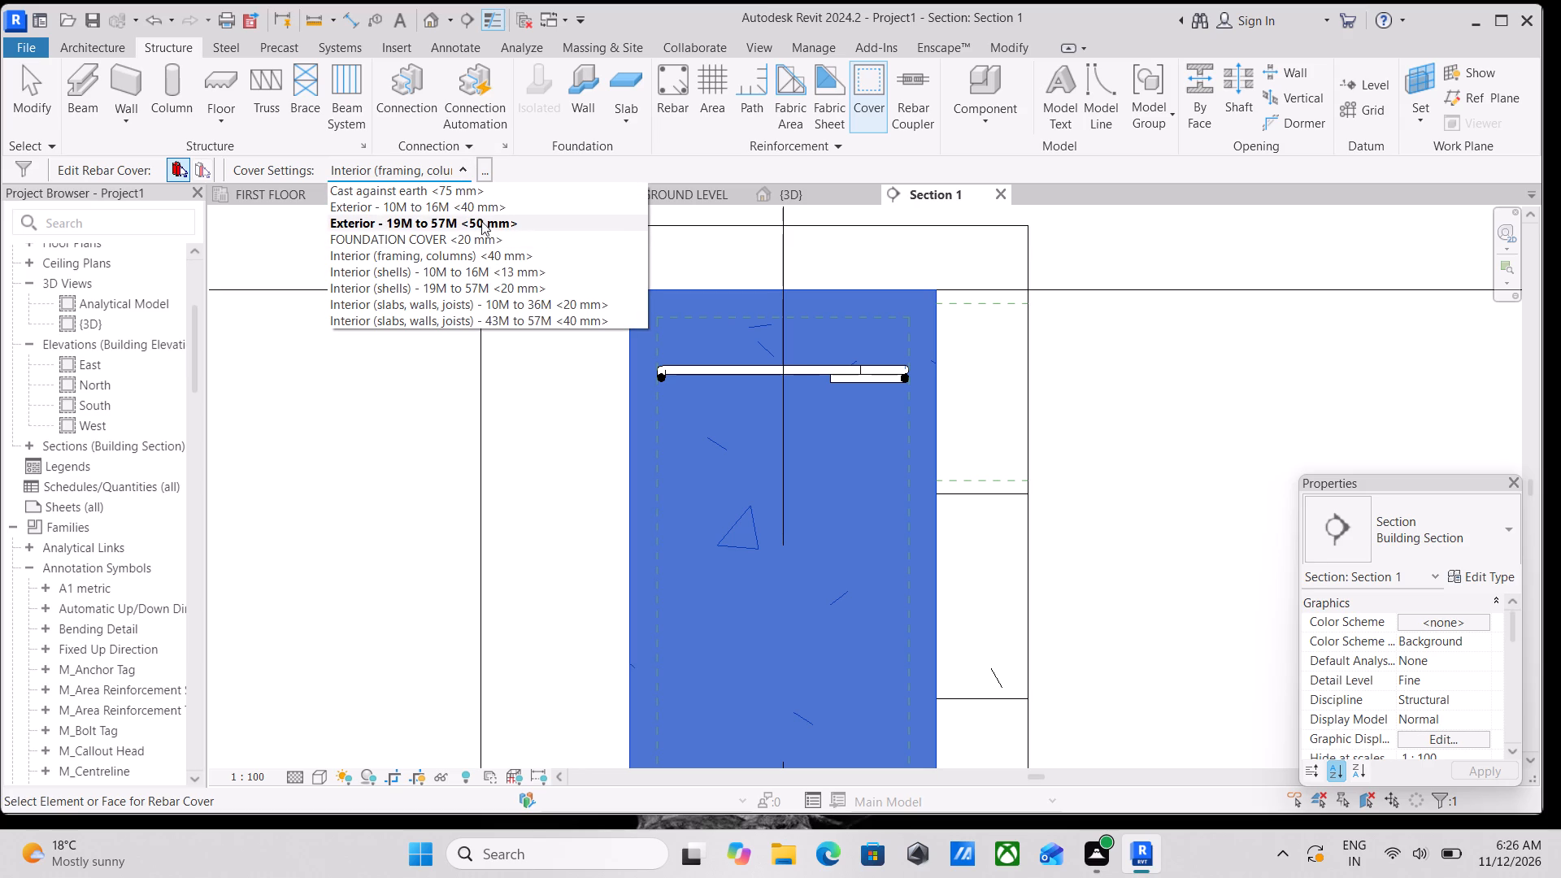
{"action": "scroll", "coordinate": [468, 288], "scroll_direction": "down", "scroll_amount": 1}
{"action": "scroll", "coordinate": [470, 296], "scroll_direction": "up", "scroll_amount": 5}
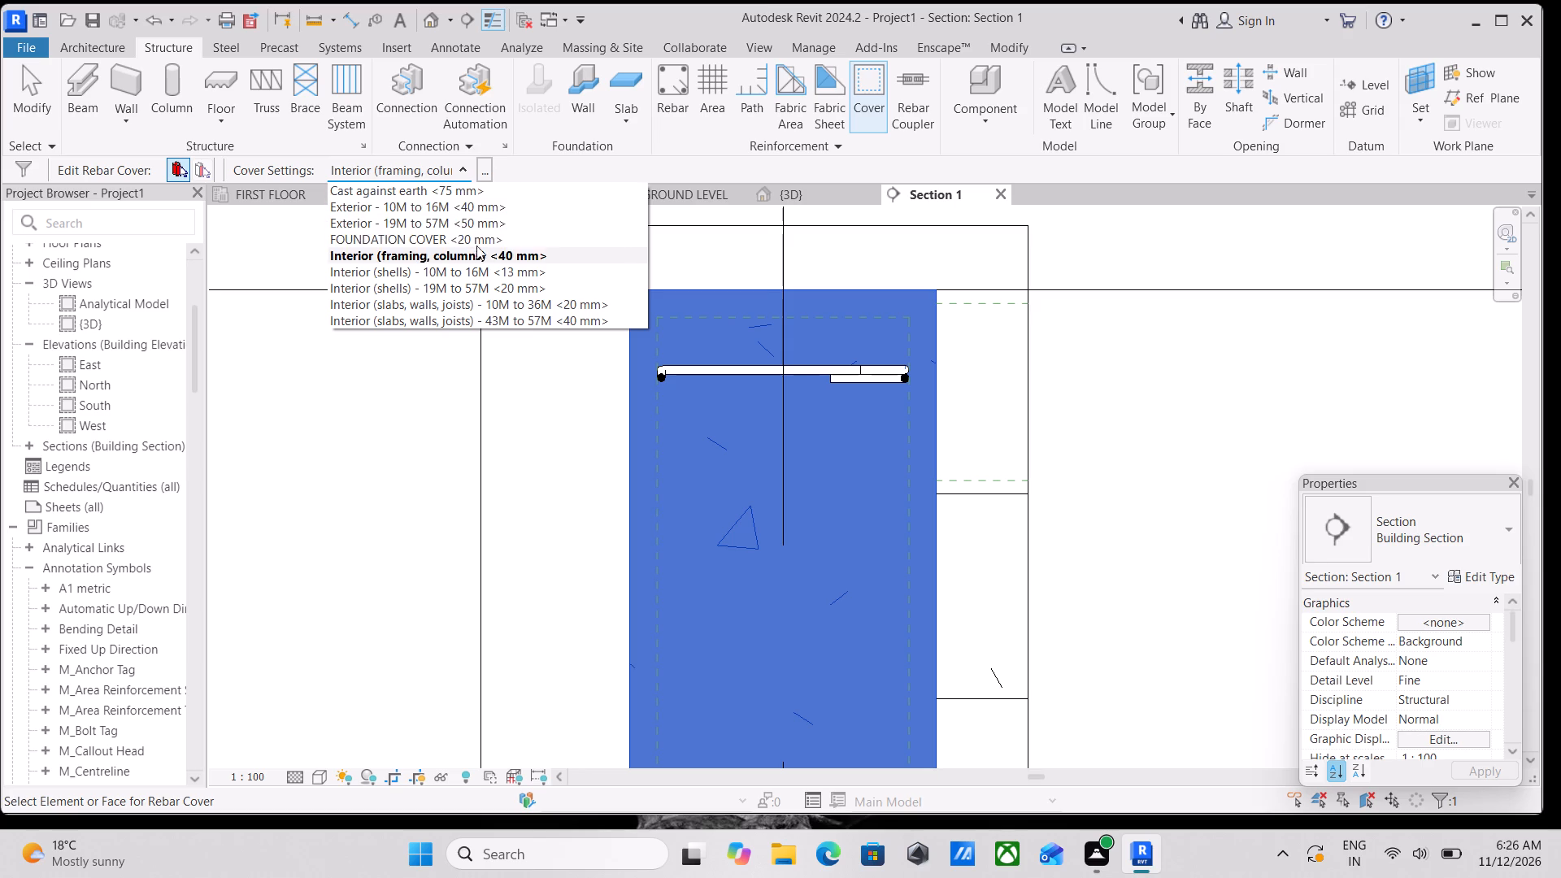
{"action": "left_click", "coordinate": [489, 169]}
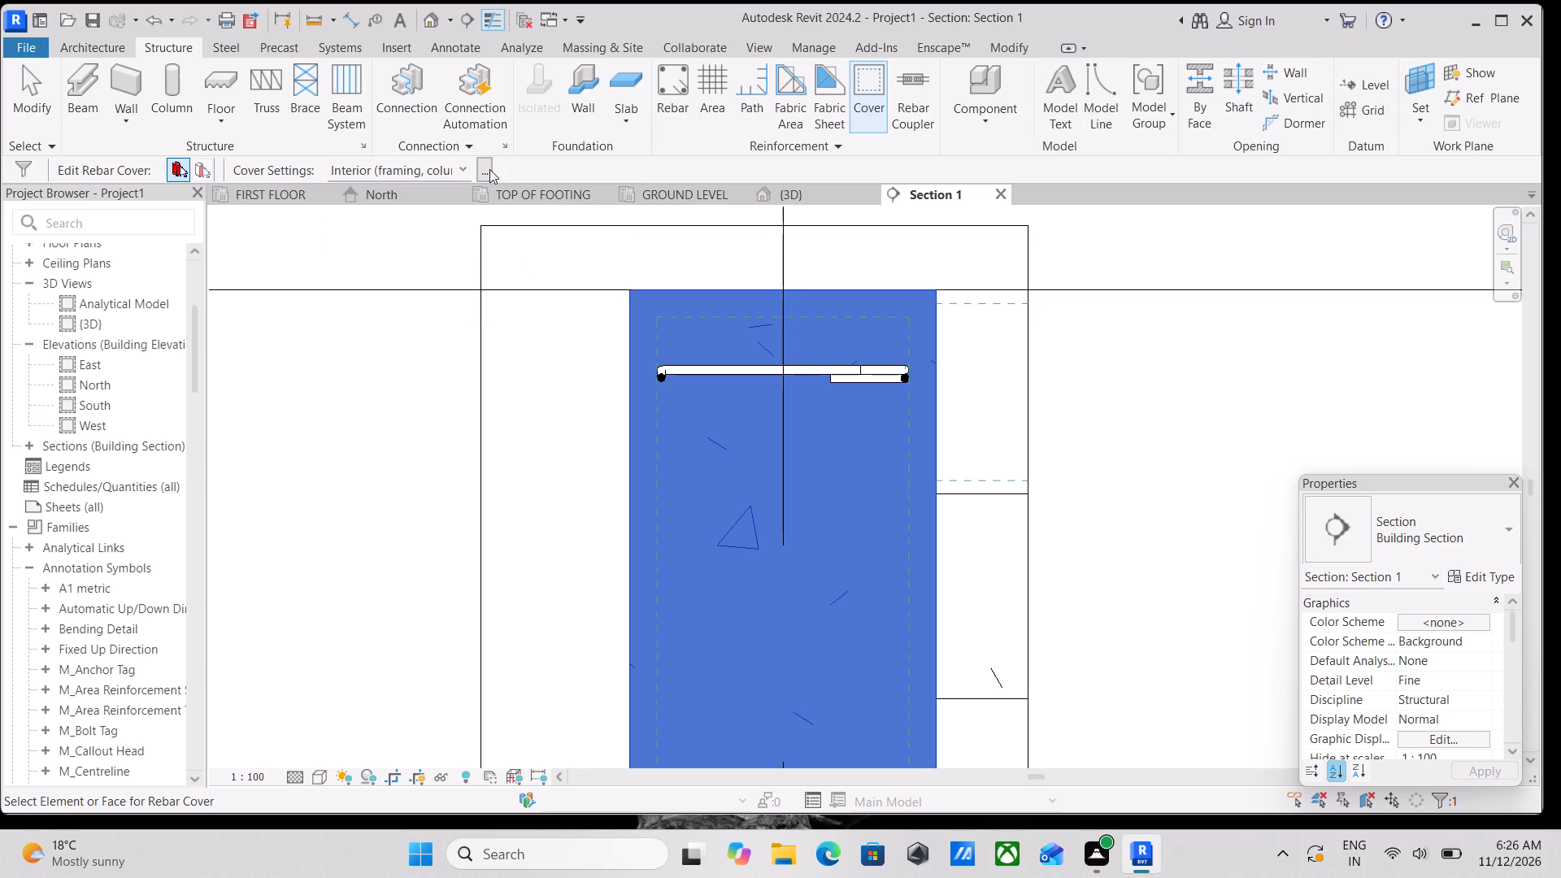
{"action": "left_click", "coordinate": [484, 167]}
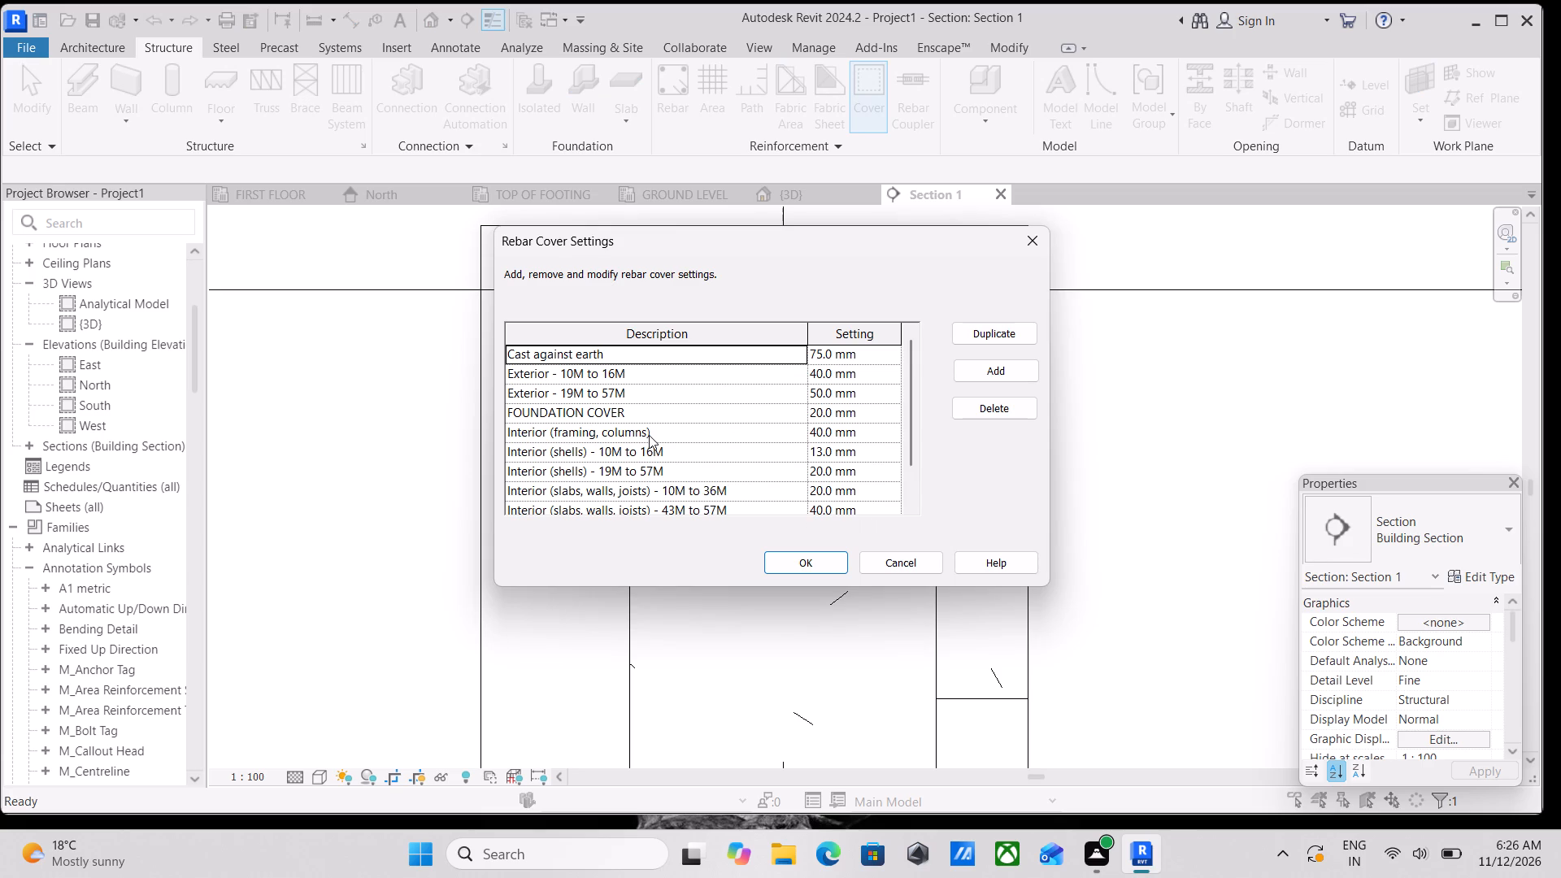
{"action": "left_click", "coordinate": [811, 410]}
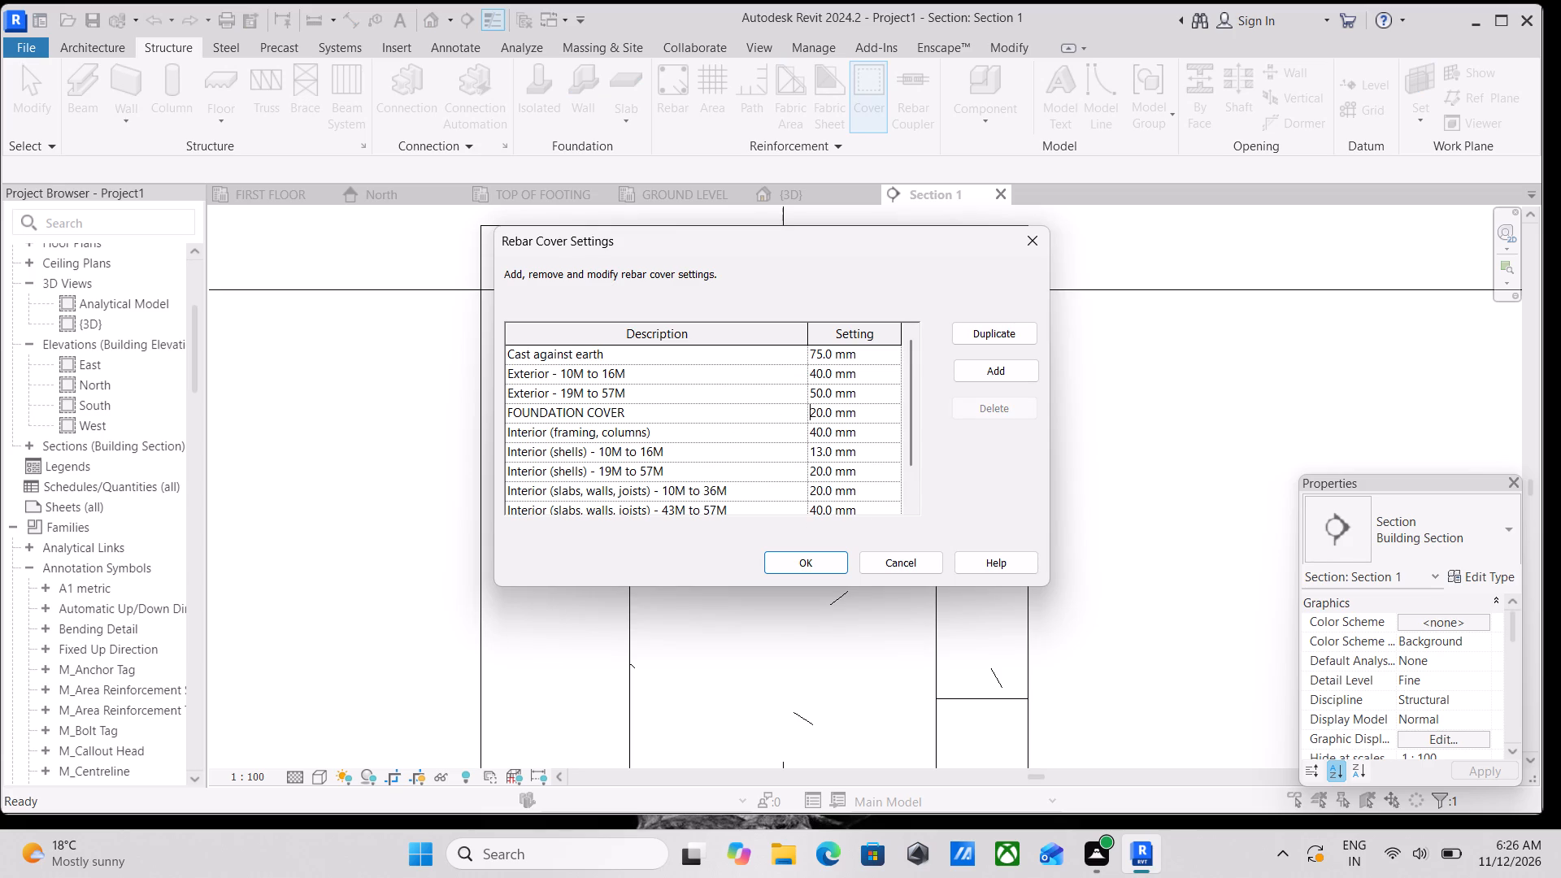
{"action": "left_click_drag", "start_coordinate": [821, 414], "coordinate": [798, 415]}
{"action": "scroll", "coordinate": [813, 429], "scroll_direction": "up", "scroll_amount": 3}
{"action": "key", "text": "4"}
{"action": "key", "text": "0"}
{"action": "left_click", "coordinate": [785, 566]}
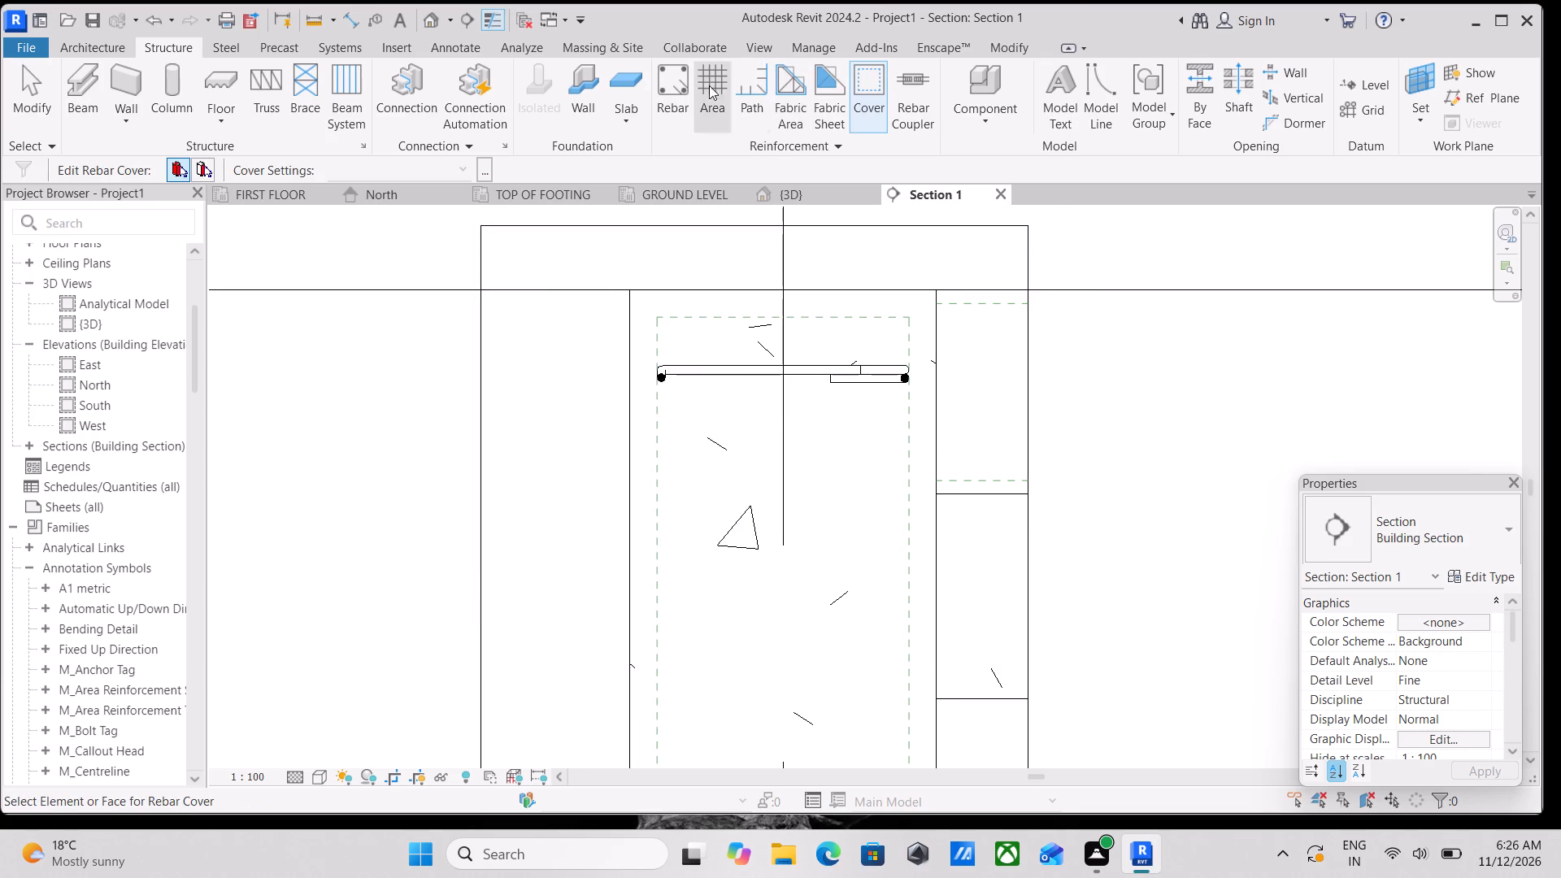
Place a vertical 13M rebar of shape M_00, parallel to the work plane, near the beam-side cover of the corner column in Section 1.
{"action": "left_click", "coordinate": [680, 95]}
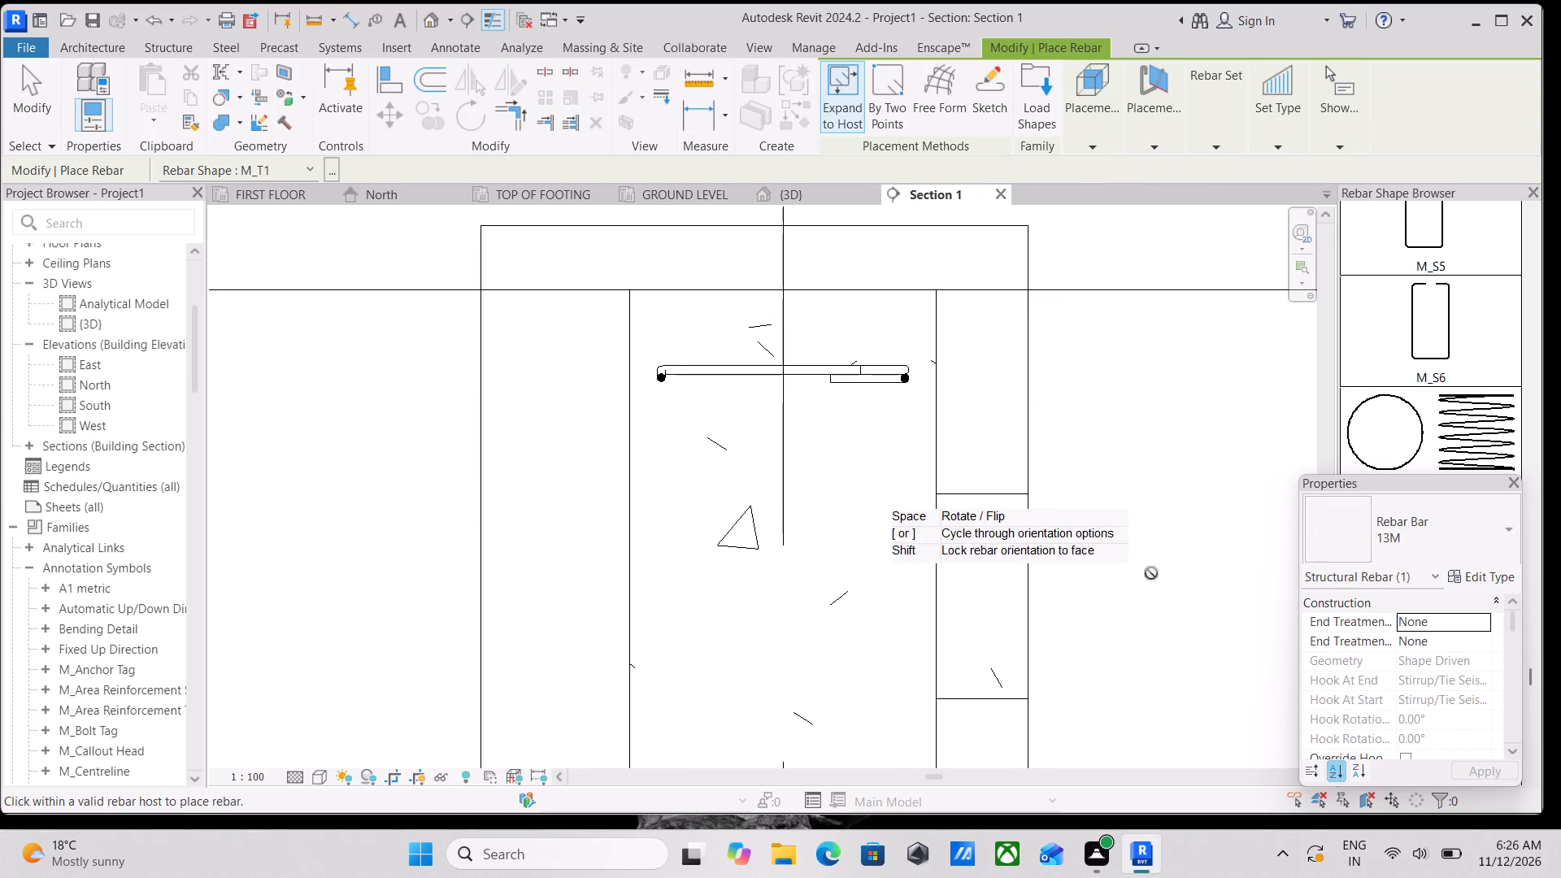
{"action": "scroll", "coordinate": [1484, 357], "scroll_direction": "up", "scroll_amount": 12}
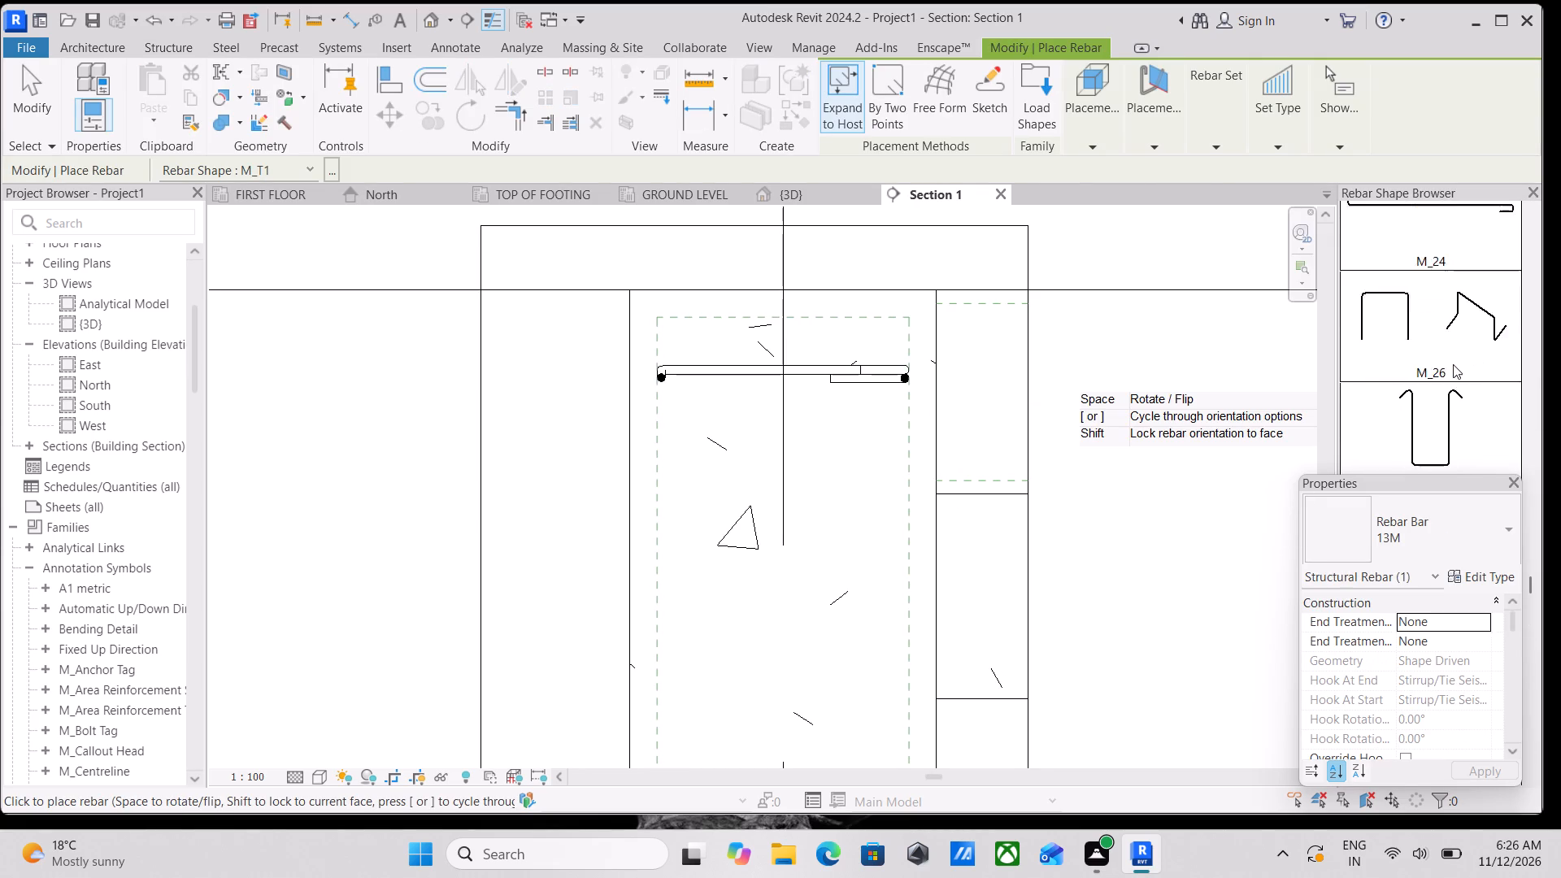
{"action": "scroll", "coordinate": [1453, 364], "scroll_direction": "up", "scroll_amount": 20}
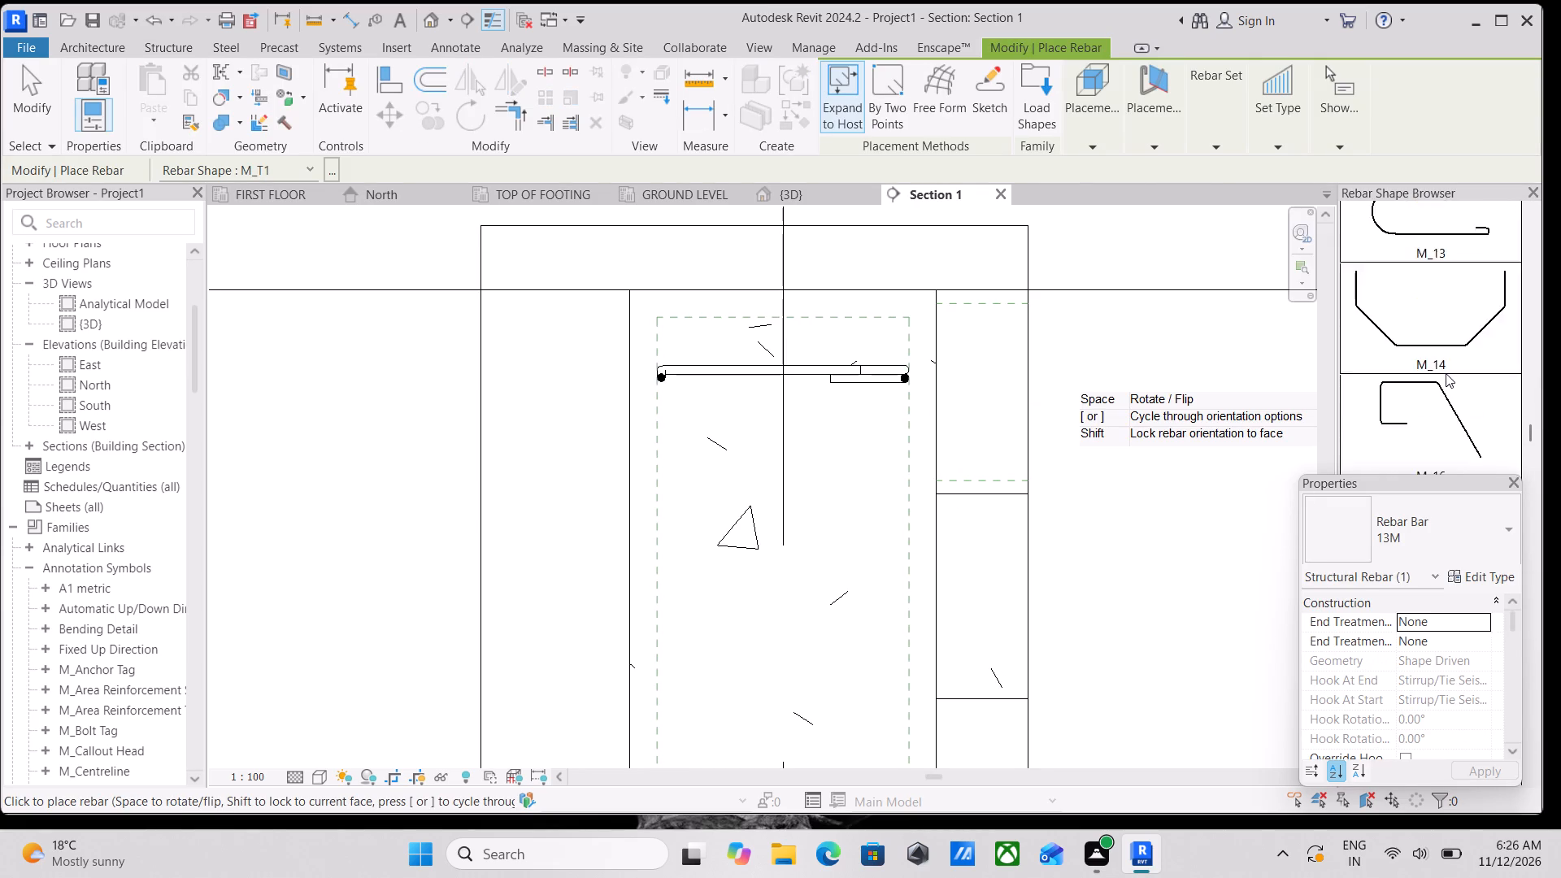
{"action": "scroll", "coordinate": [1446, 373], "scroll_direction": "up", "scroll_amount": 20}
{"action": "scroll", "coordinate": [1446, 373], "scroll_direction": "up", "scroll_amount": 8}
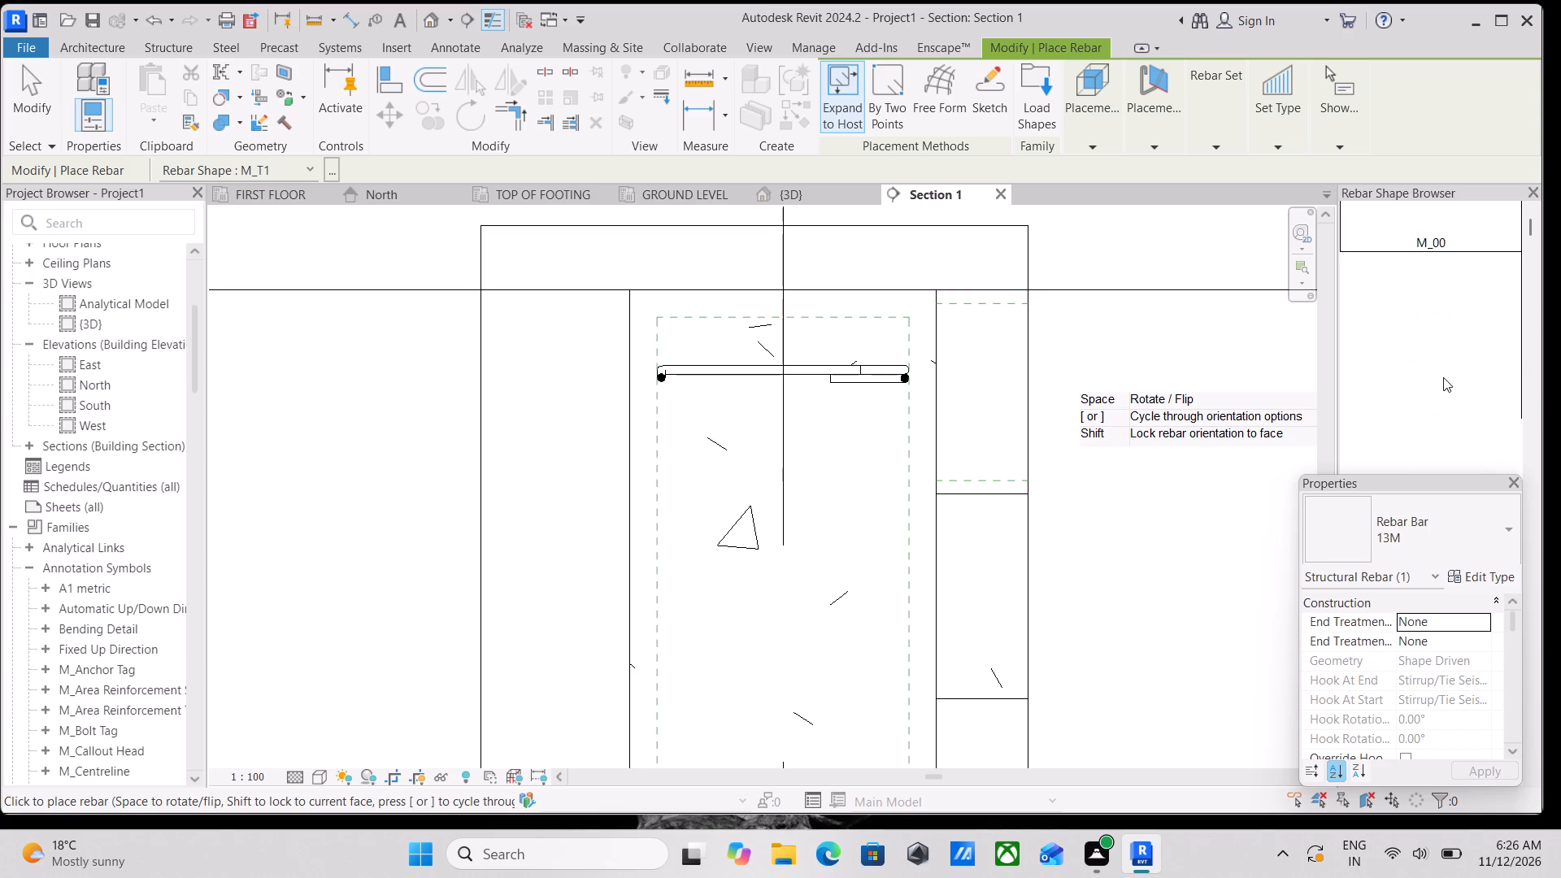
{"action": "scroll", "coordinate": [1443, 377], "scroll_direction": "up", "scroll_amount": 9}
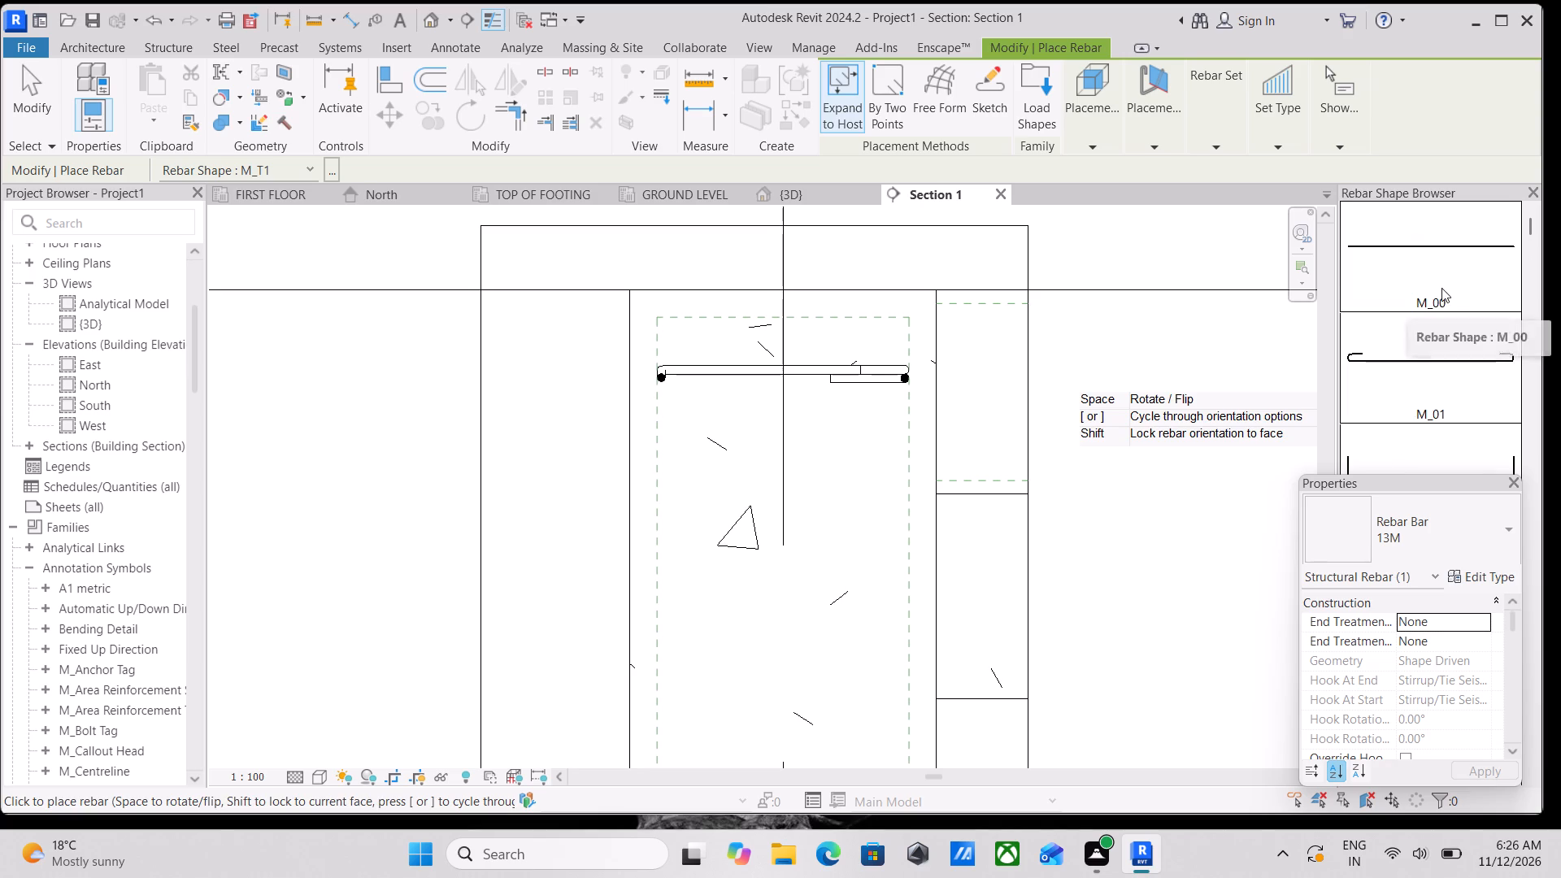
{"action": "left_click", "coordinate": [1441, 287]}
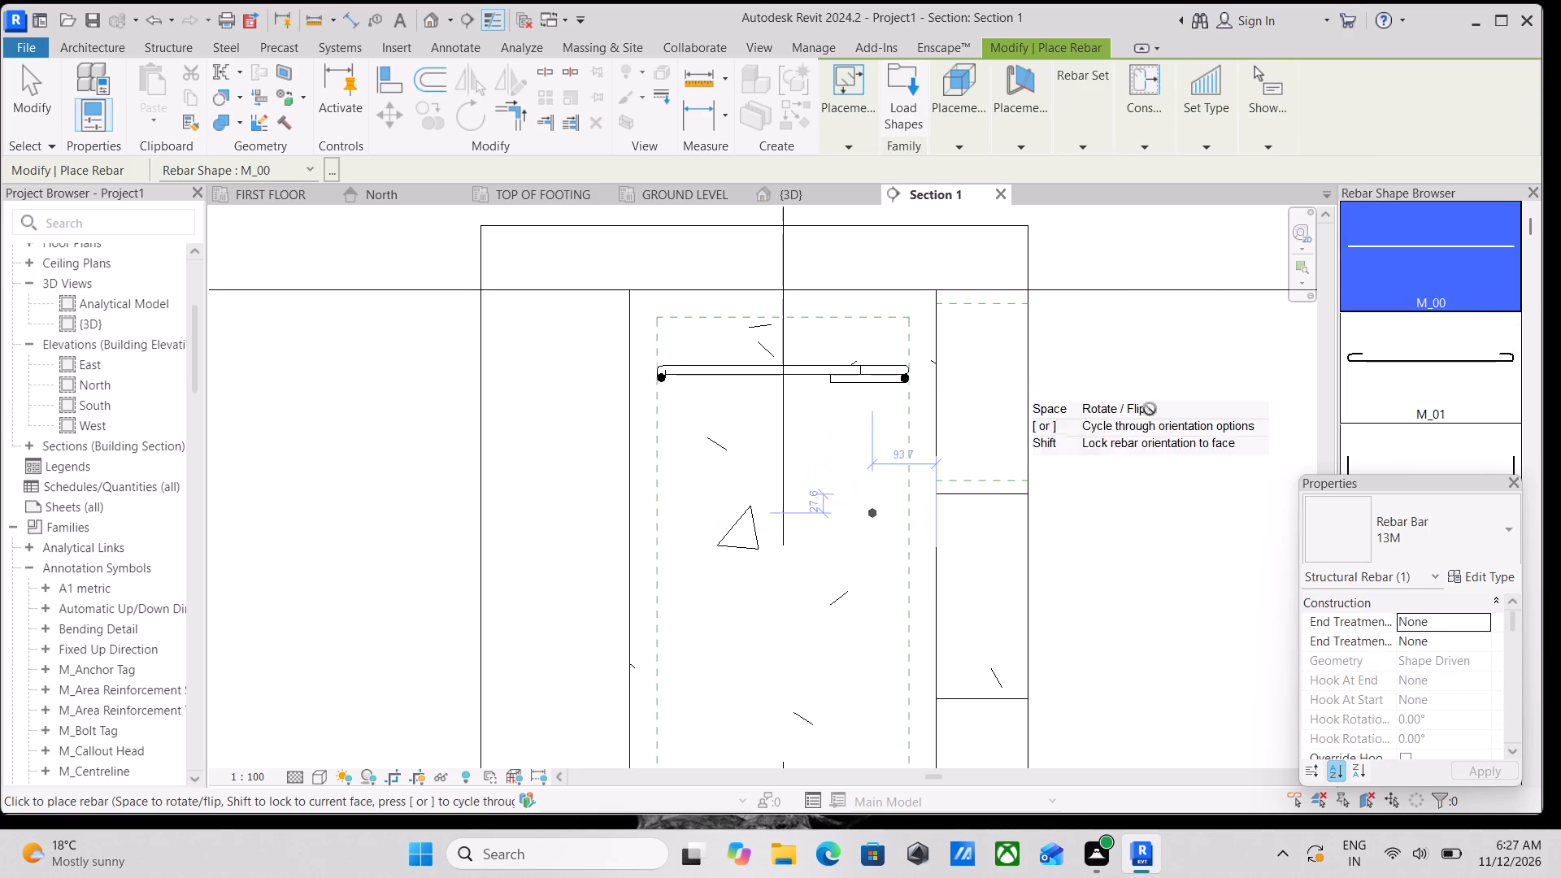
{"action": "left_click", "coordinate": [1023, 130]}
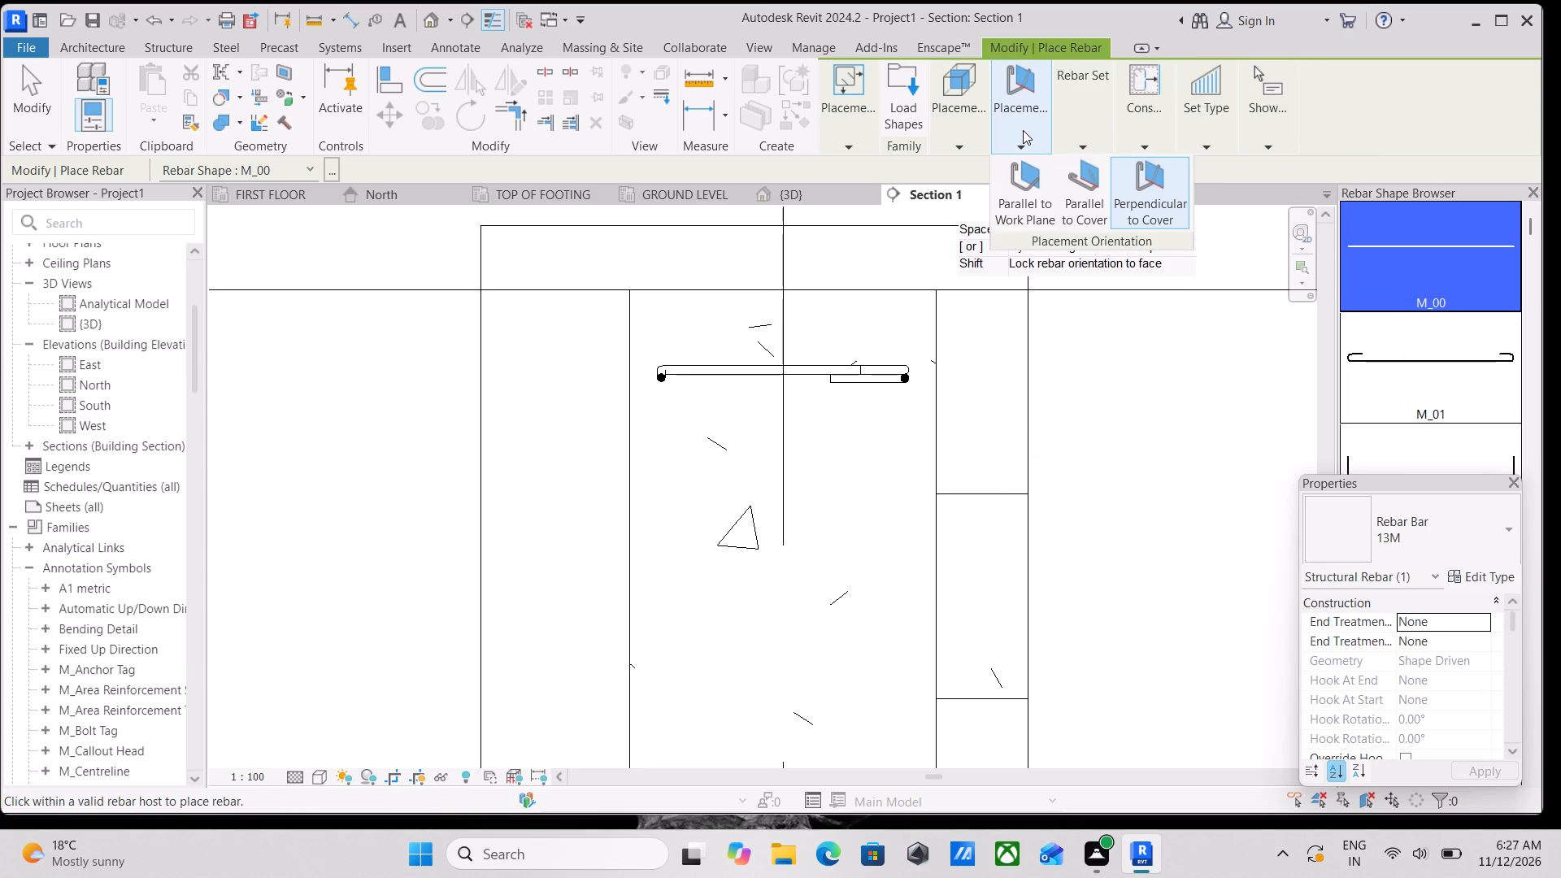
{"action": "left_click", "coordinate": [1005, 191]}
{"action": "scroll", "coordinate": [888, 432], "scroll_direction": "down", "scroll_amount": 1}
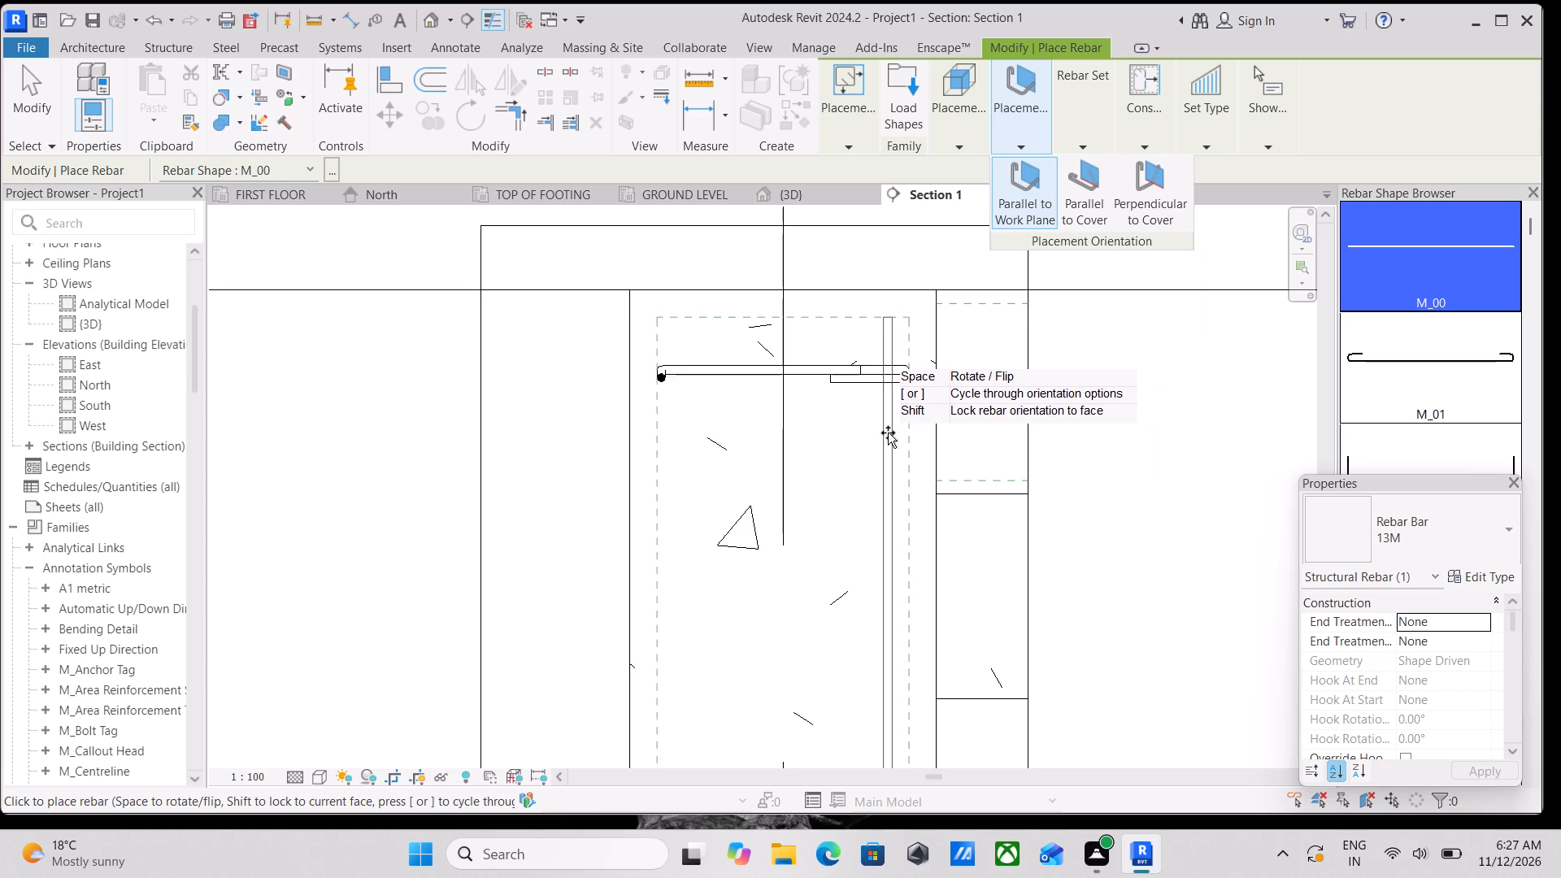
{"action": "middle_click_drag", "start_coordinate": [886, 432], "coordinate": [920, 384]}
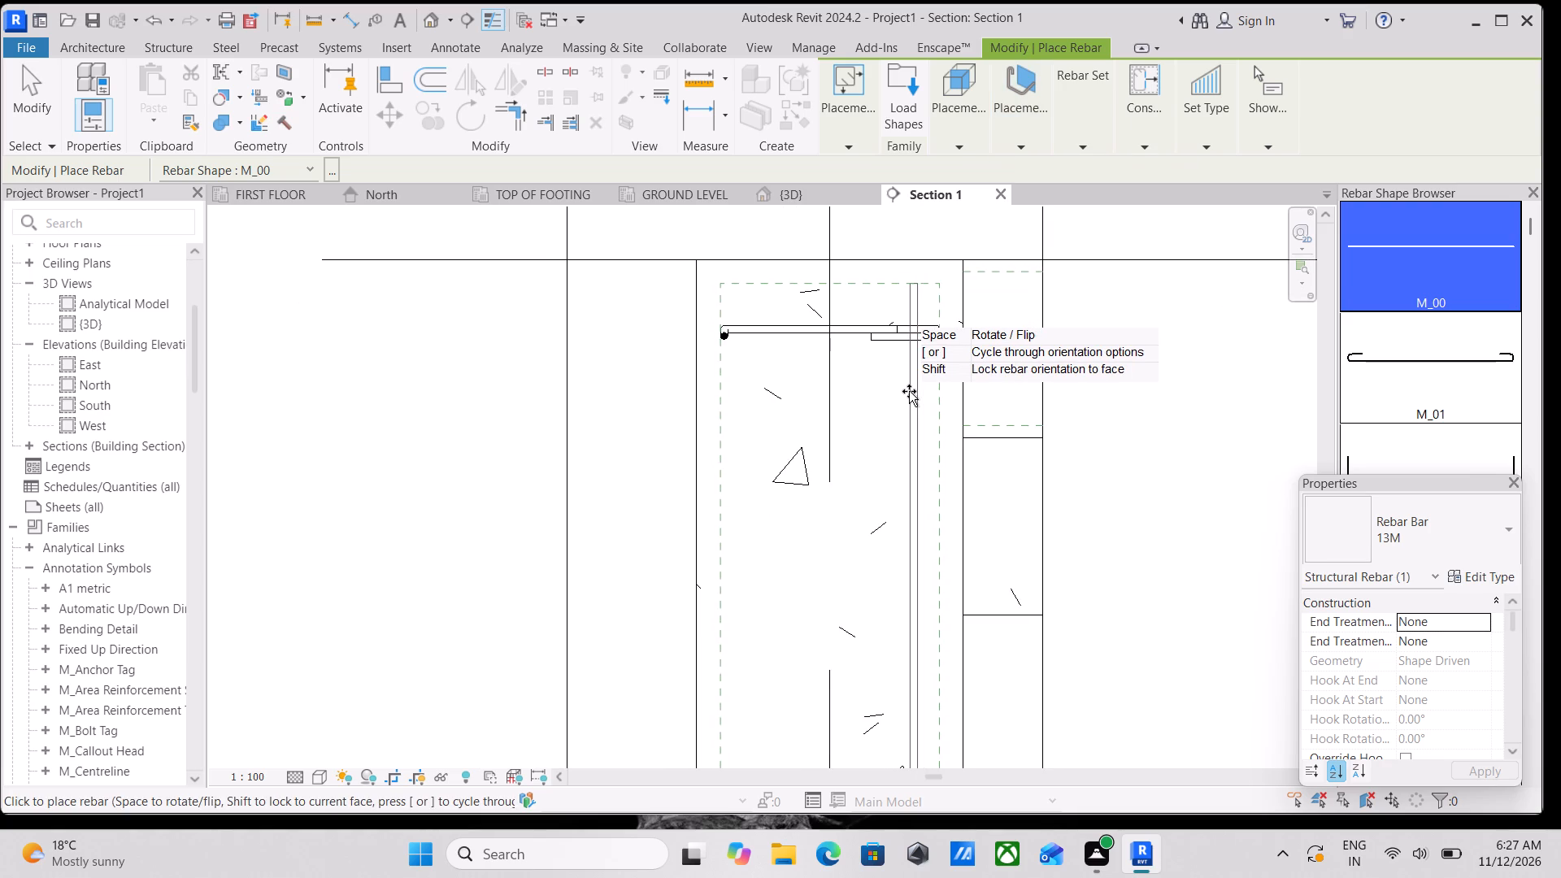
{"action": "scroll", "coordinate": [909, 391], "scroll_direction": "down", "scroll_amount": 1}
{"action": "middle_click_drag", "start_coordinate": [909, 391], "coordinate": [924, 370]}
{"action": "scroll", "coordinate": [925, 367], "scroll_direction": "down", "scroll_amount": 2}
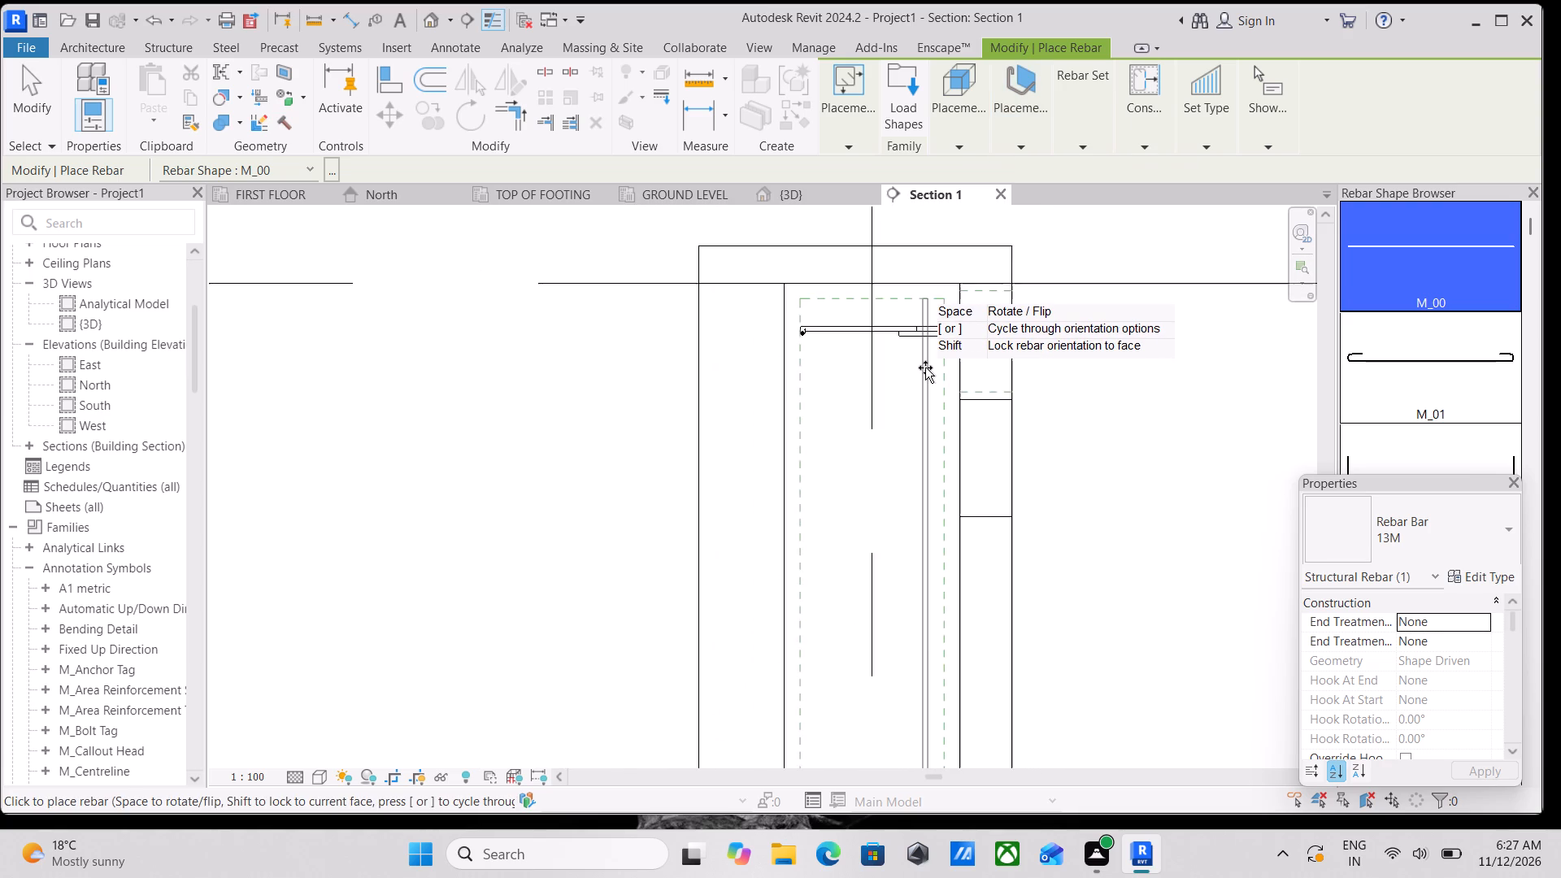
{"action": "scroll", "coordinate": [925, 367], "scroll_direction": "down", "scroll_amount": 2}
{"action": "middle_click_drag", "start_coordinate": [925, 367], "coordinate": [928, 355]}
{"action": "scroll", "coordinate": [928, 355], "scroll_direction": "down", "scroll_amount": 3}
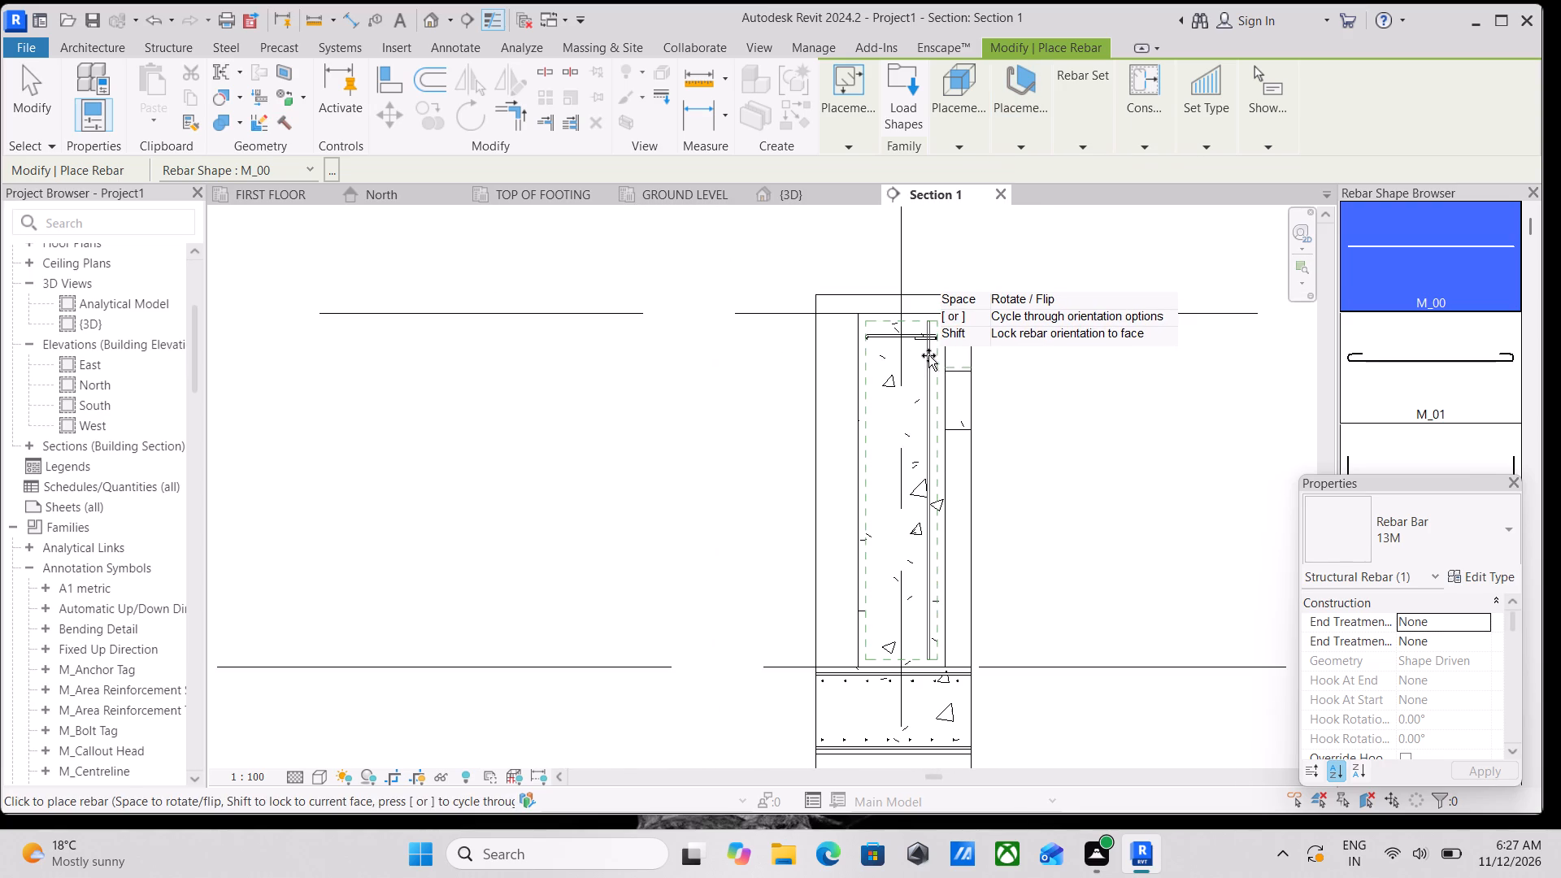
{"action": "scroll", "coordinate": [929, 359], "scroll_direction": "up", "scroll_amount": 3}
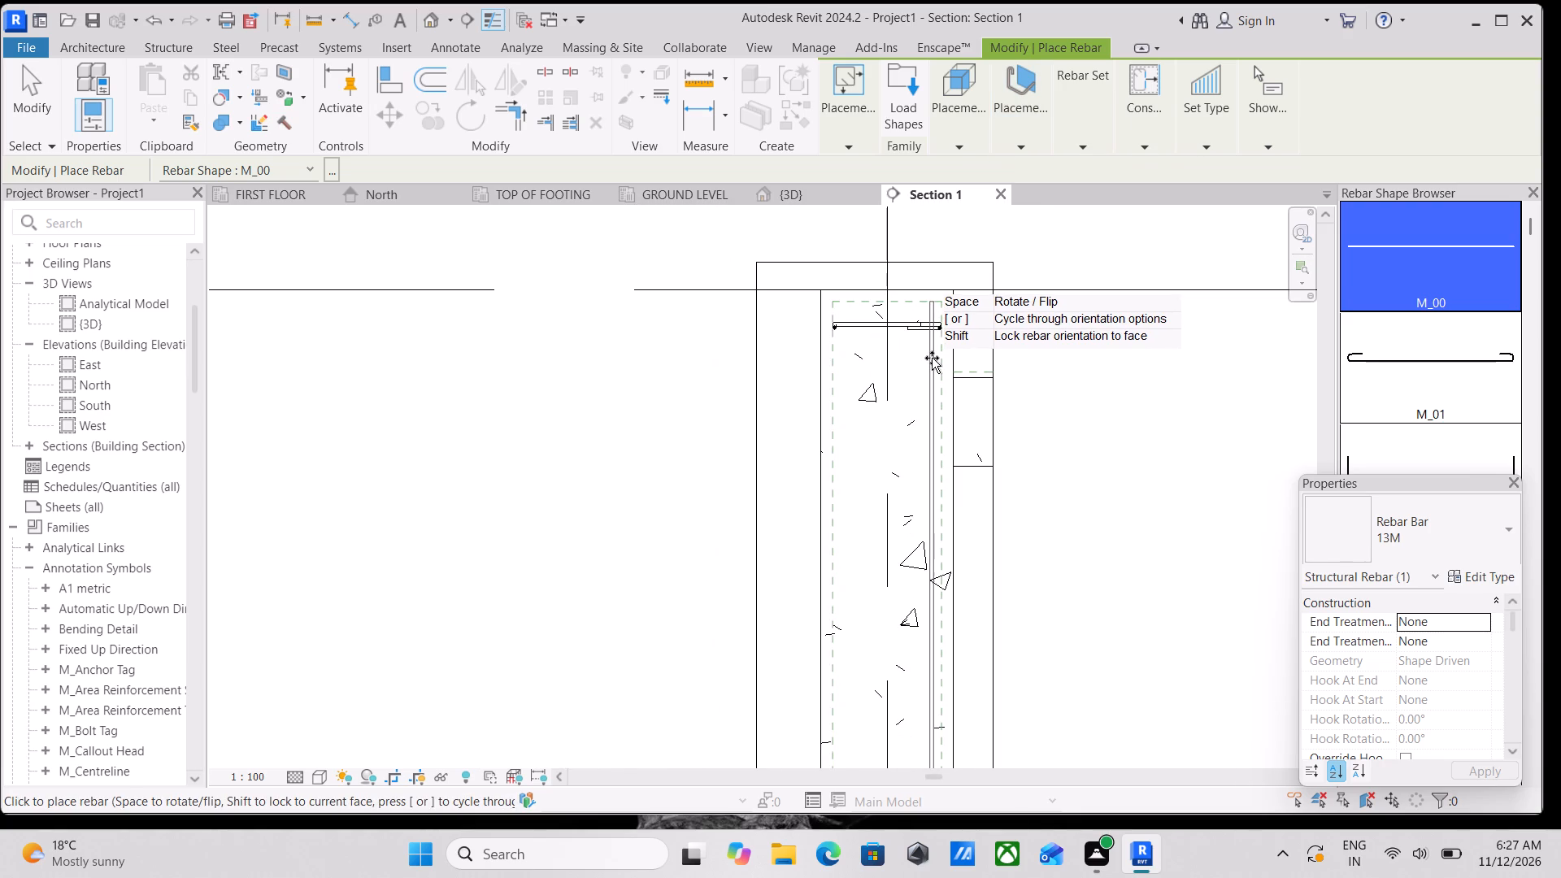
{"action": "left_click", "coordinate": [932, 358]}
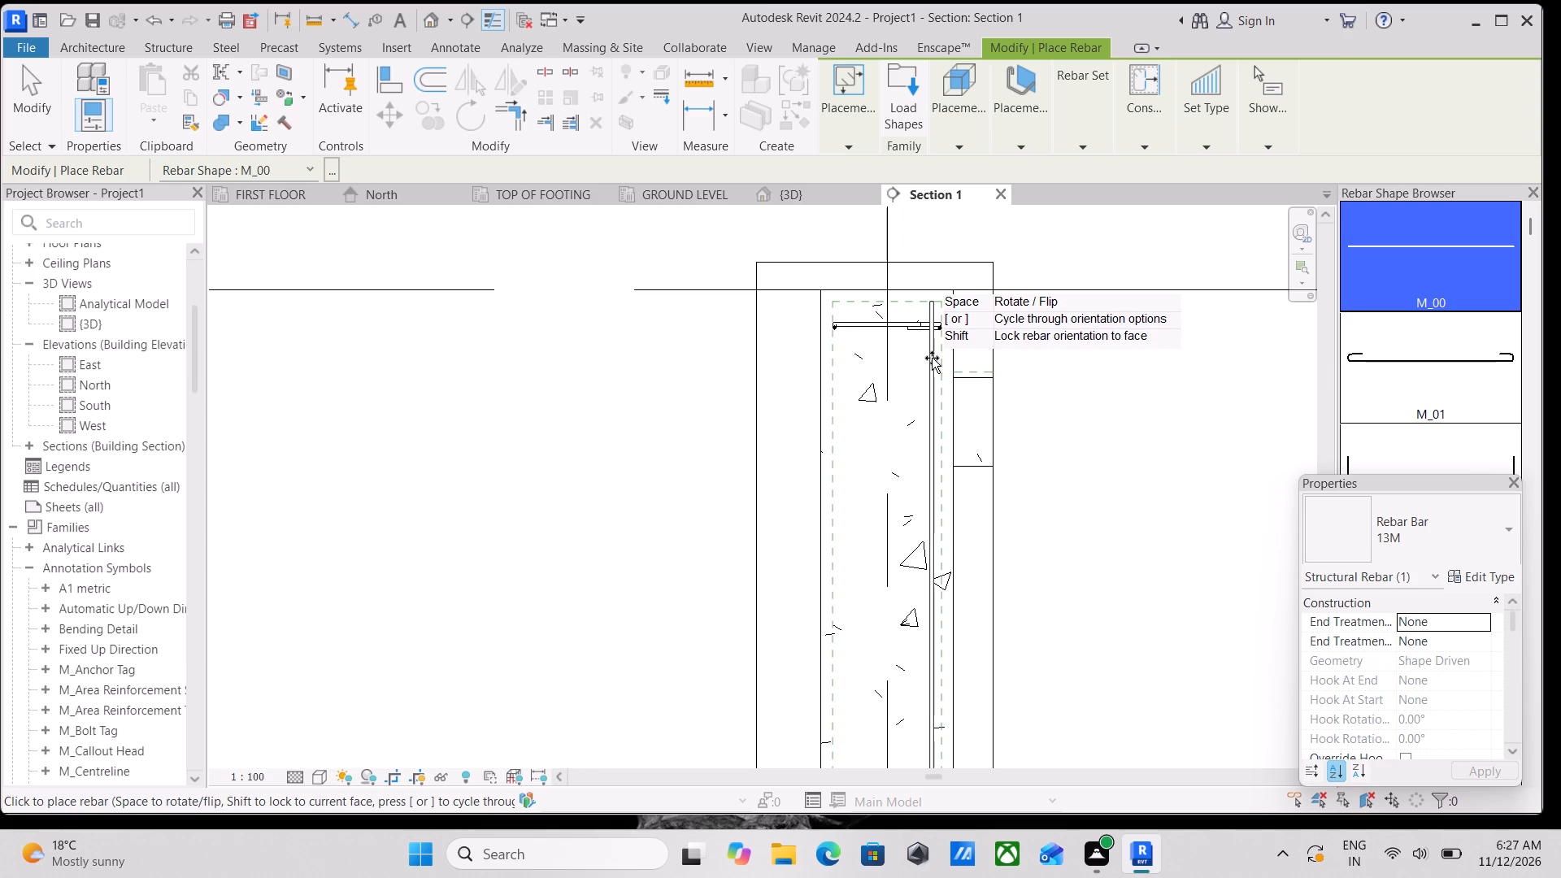
{"action": "key", "text": "Escape"}
{"action": "key", "text": "Escape"}
{"action": "scroll", "coordinate": [937, 341], "scroll_direction": "up", "scroll_amount": 1}
{"action": "key", "text": "Escape"}
Set the vertical M_00 bar in the corner column to show unobscured in the {3D} view.
{"action": "scroll", "coordinate": [937, 341], "scroll_direction": "up", "scroll_amount": 5}
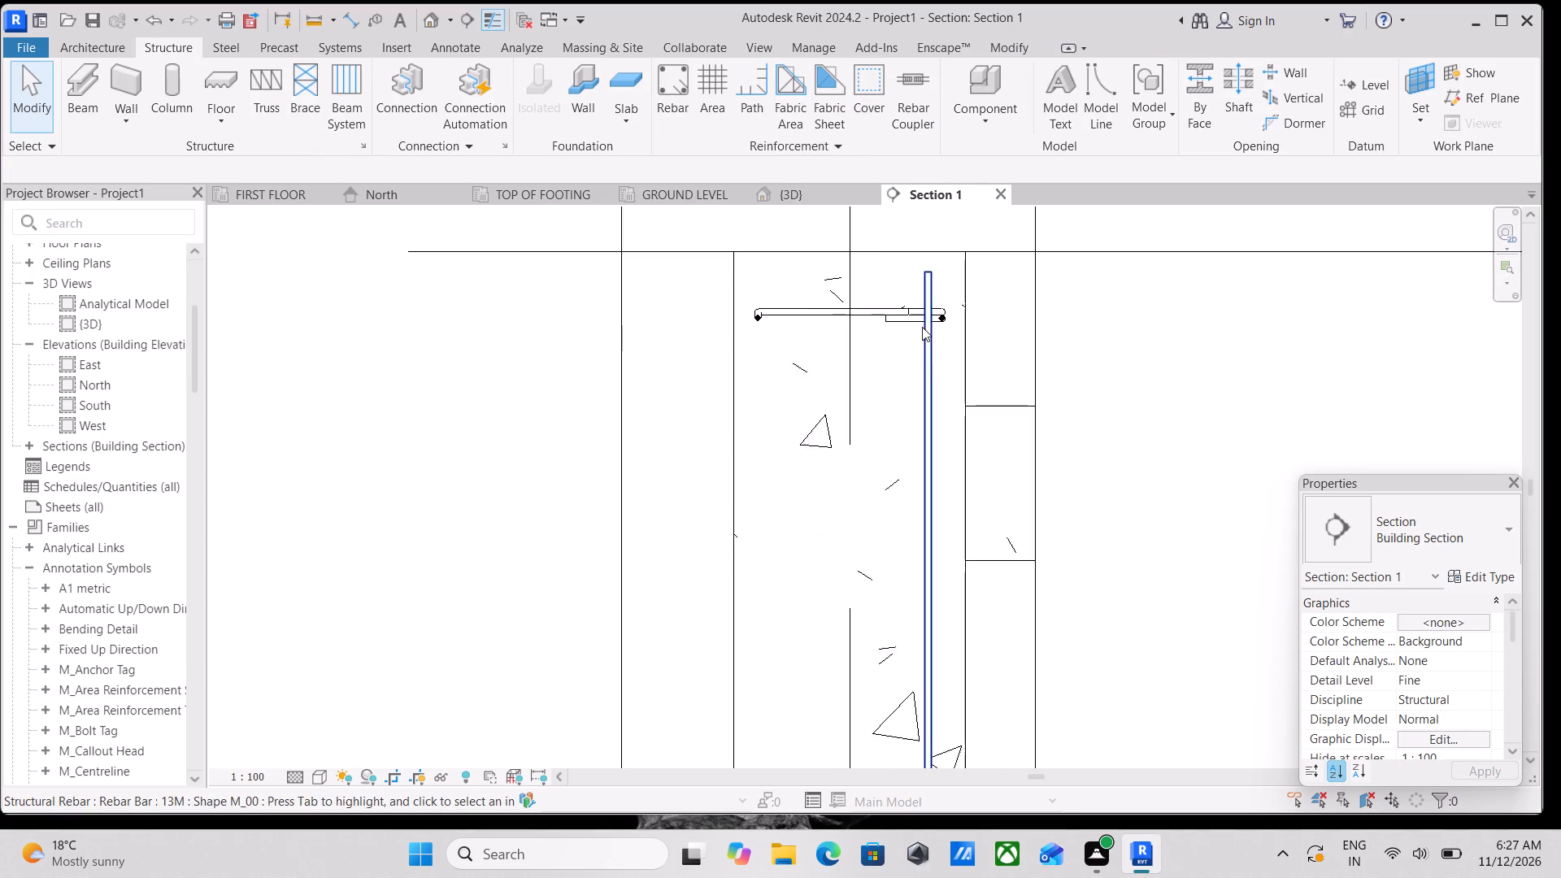
{"action": "scroll", "coordinate": [922, 327], "scroll_direction": "up", "scroll_amount": 1}
{"action": "left_click", "coordinate": [936, 350]}
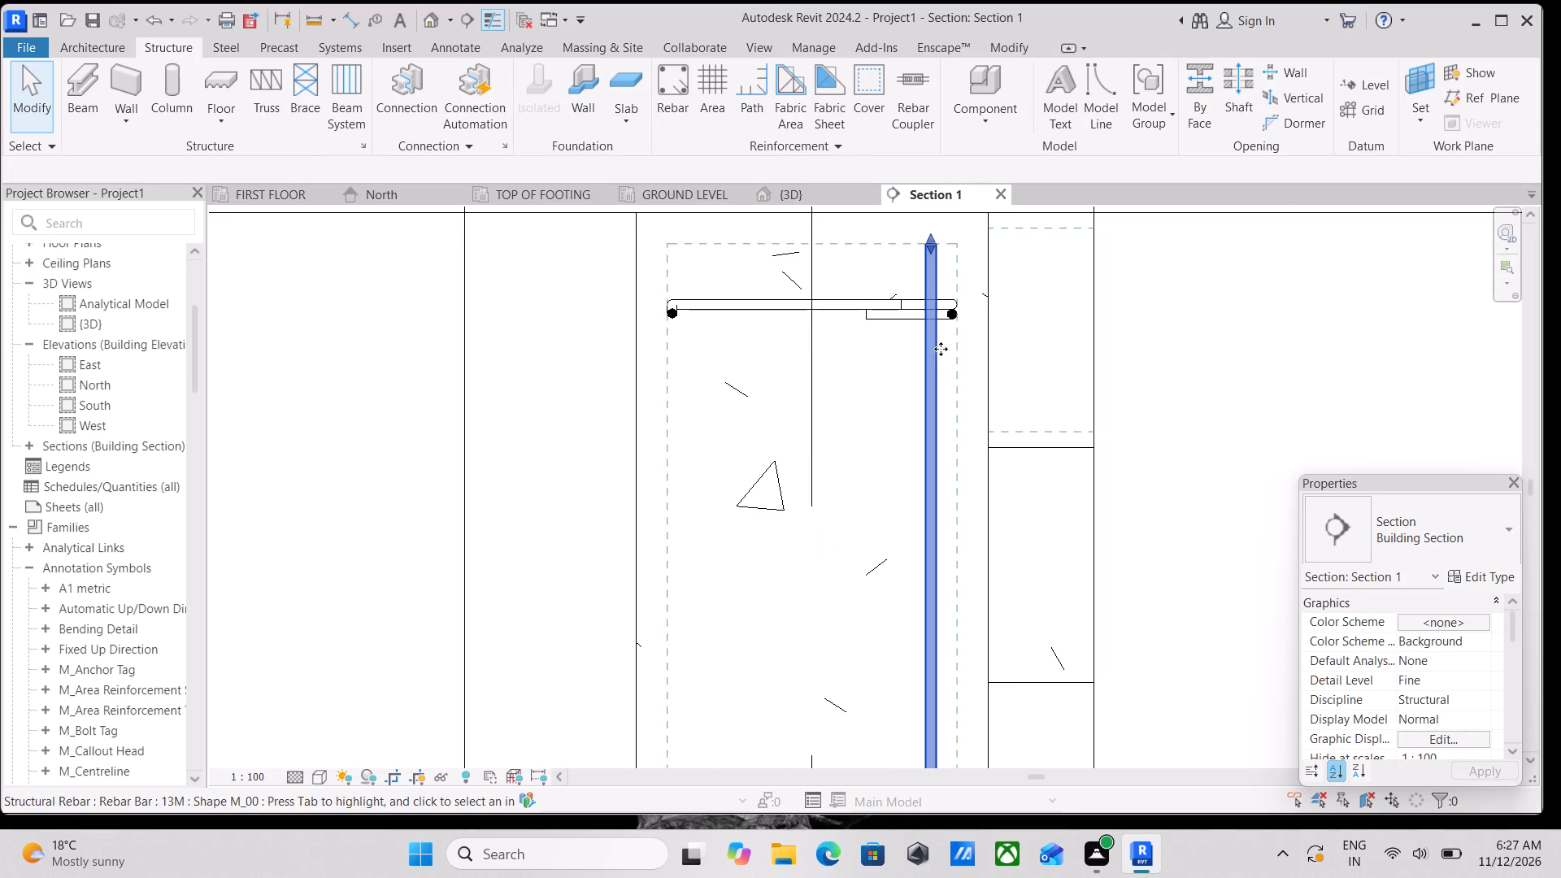
{"action": "scroll", "coordinate": [1462, 658], "scroll_direction": "down", "scroll_amount": 5}
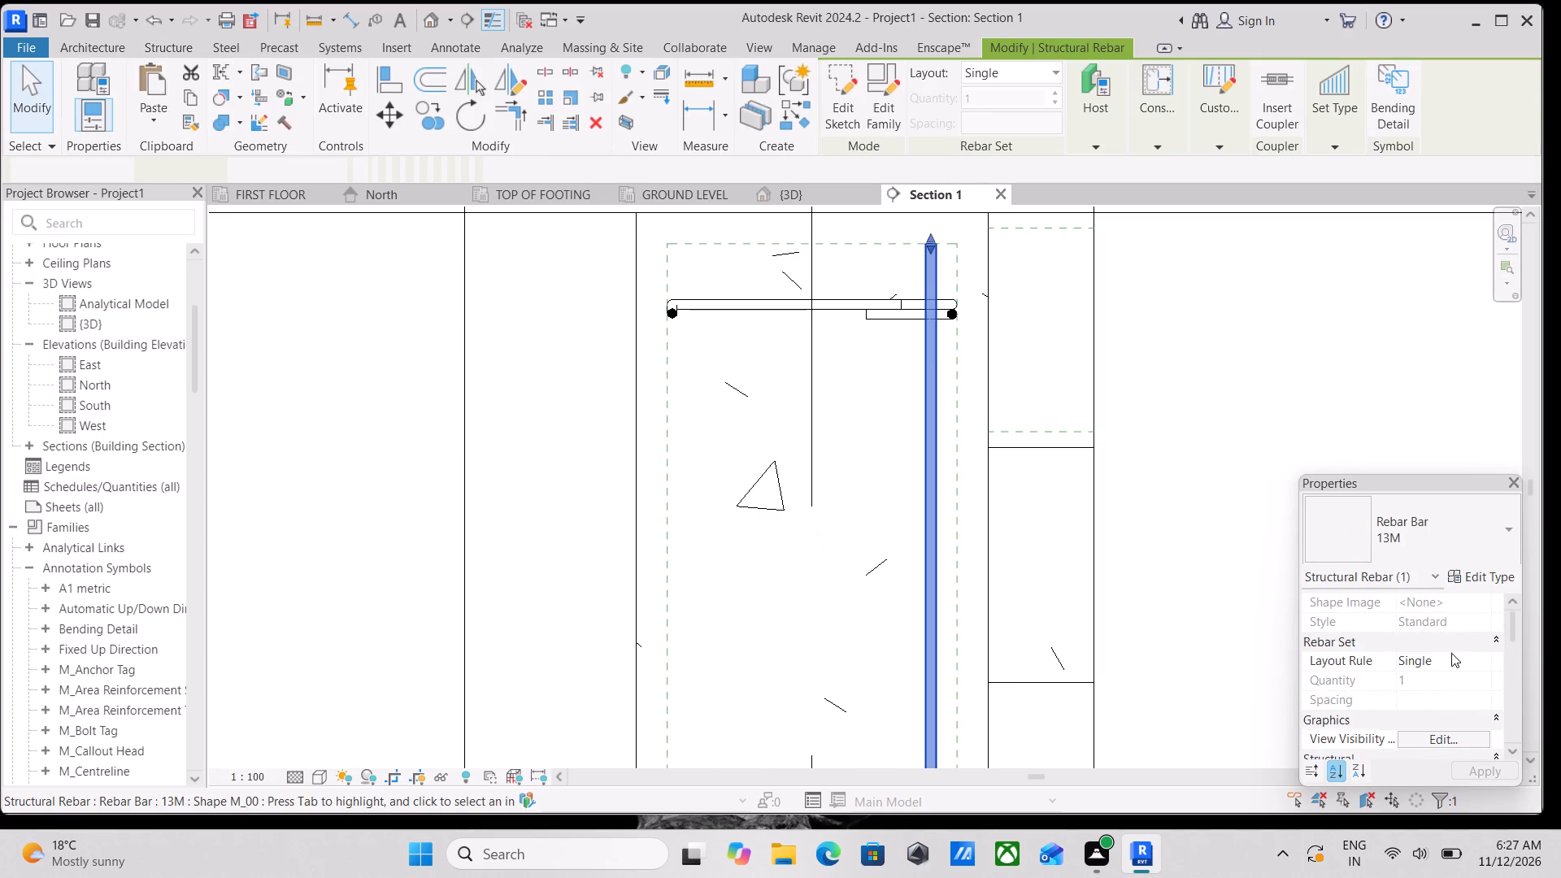
{"action": "scroll", "coordinate": [1448, 650], "scroll_direction": "down", "scroll_amount": 2}
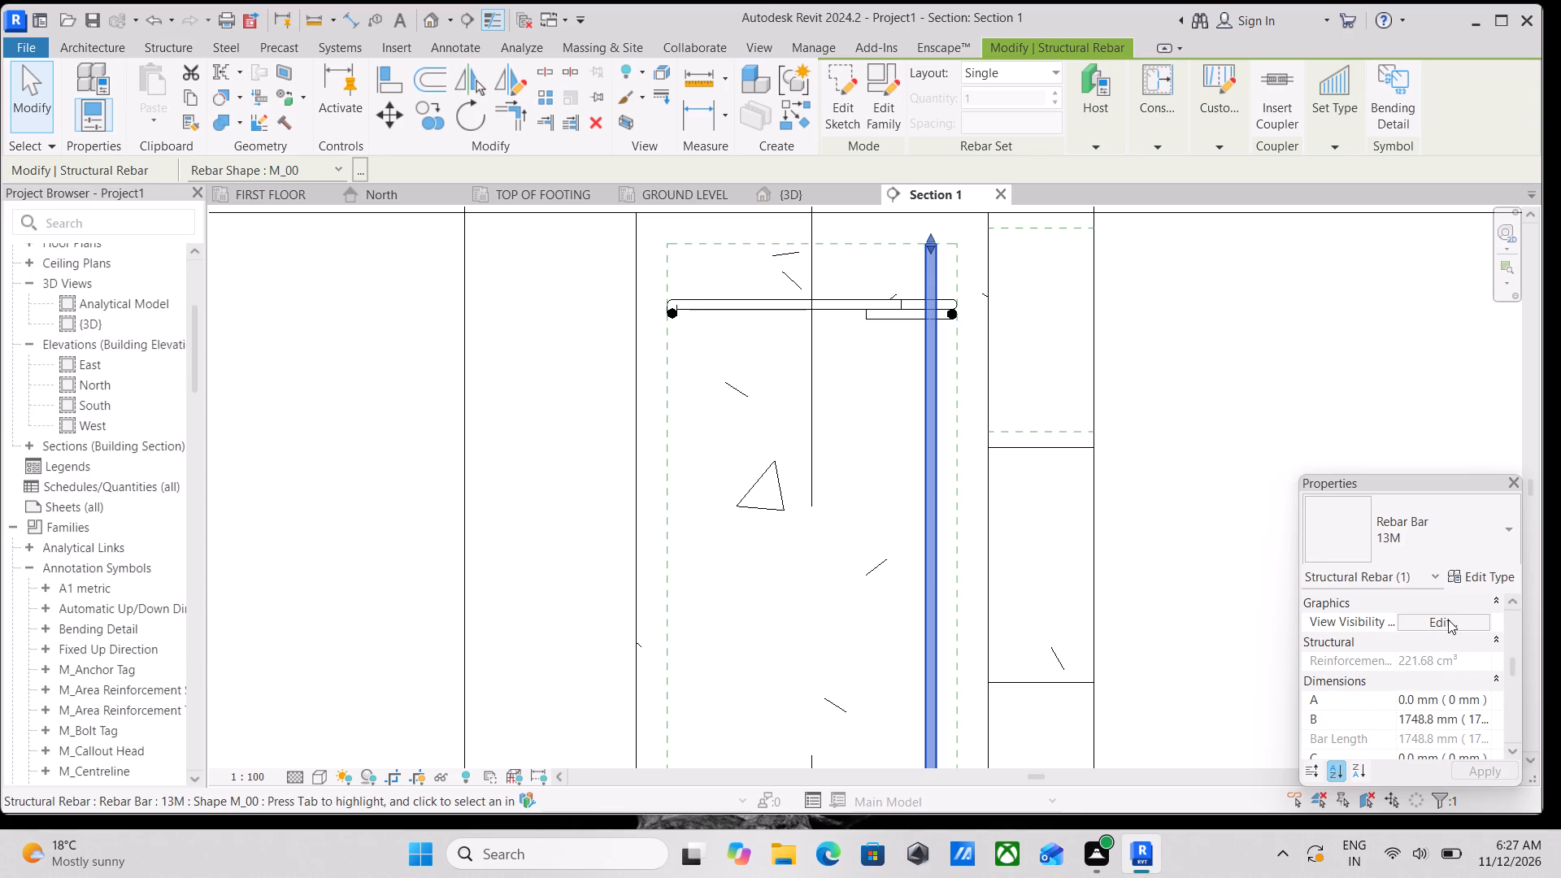
{"action": "left_click", "coordinate": [1448, 619]}
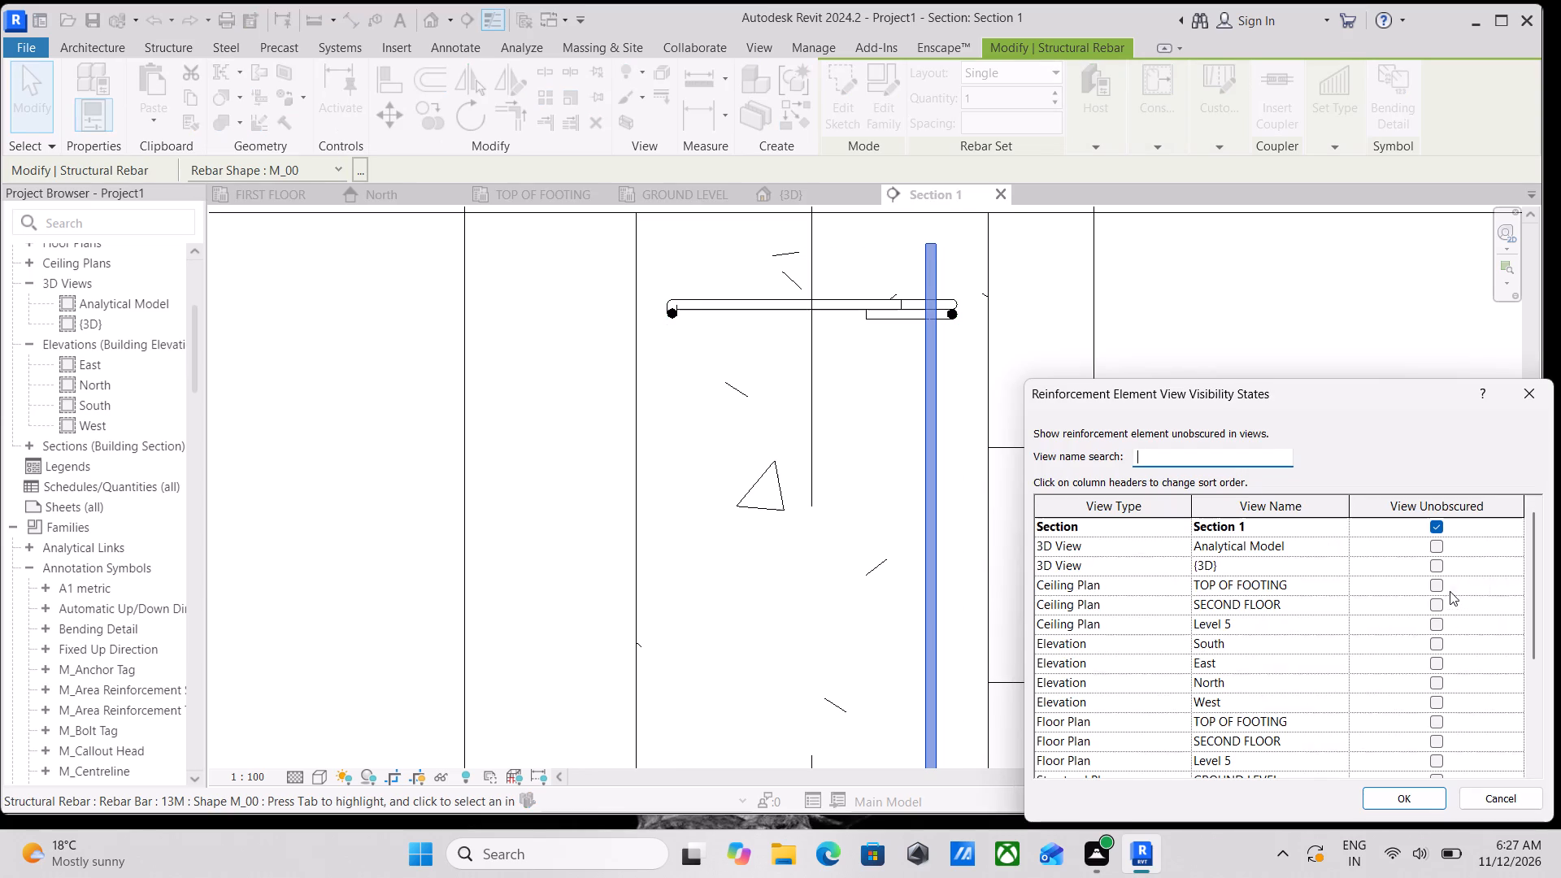
{"action": "left_click", "coordinate": [1440, 566]}
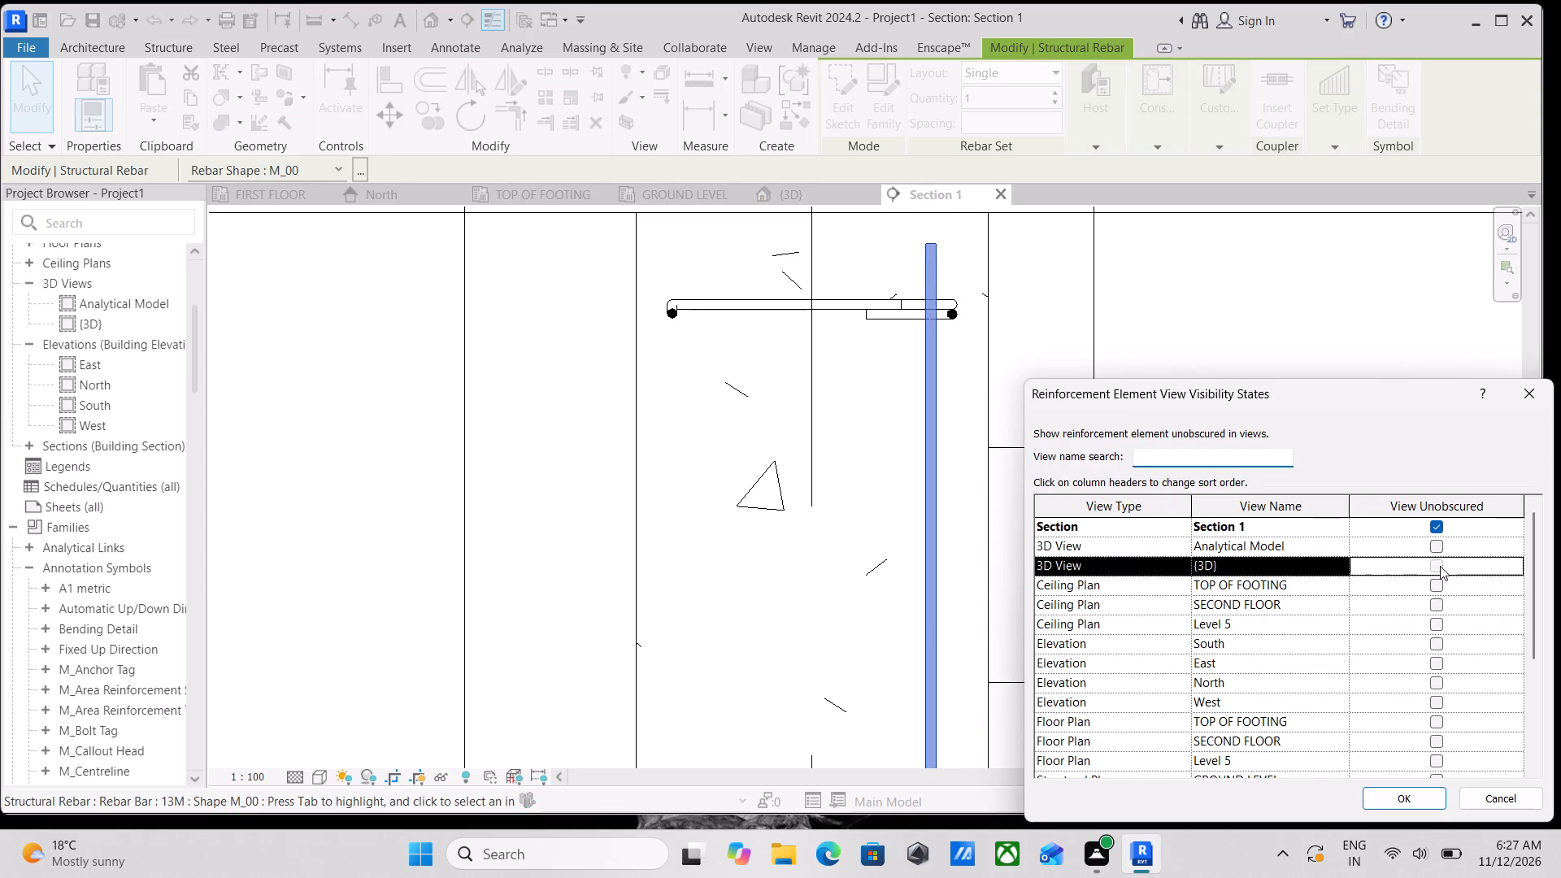
{"action": "left_click", "coordinate": [1406, 802]}
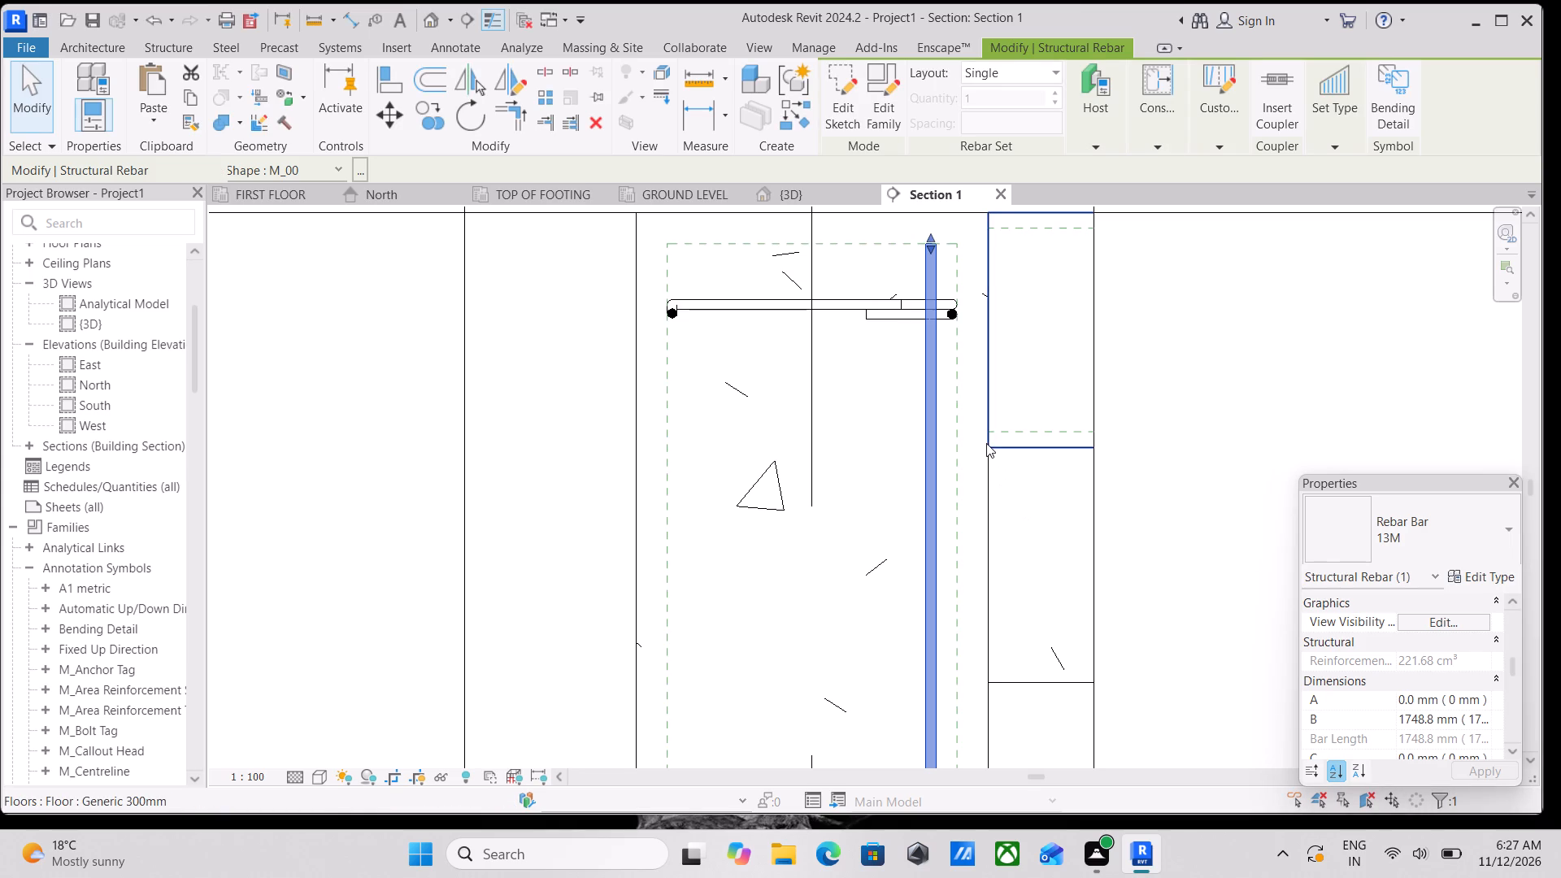
Set the M_T1 tie near the top of the corner column to show unobscured in the {3D} view.
{"action": "left_click", "coordinate": [871, 306]}
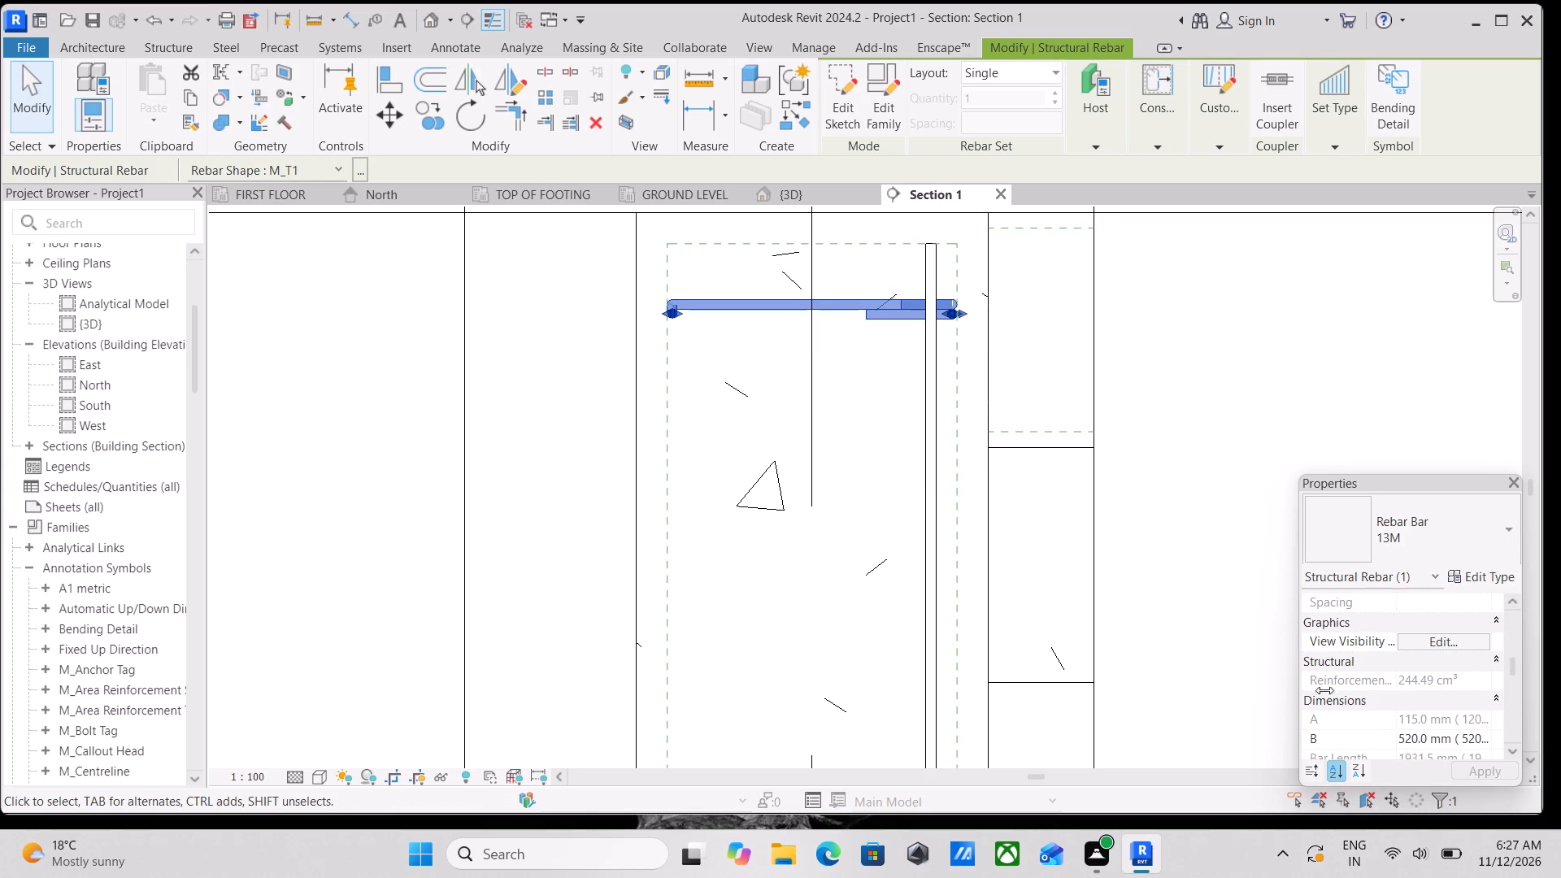
{"action": "left_click", "coordinate": [1464, 639]}
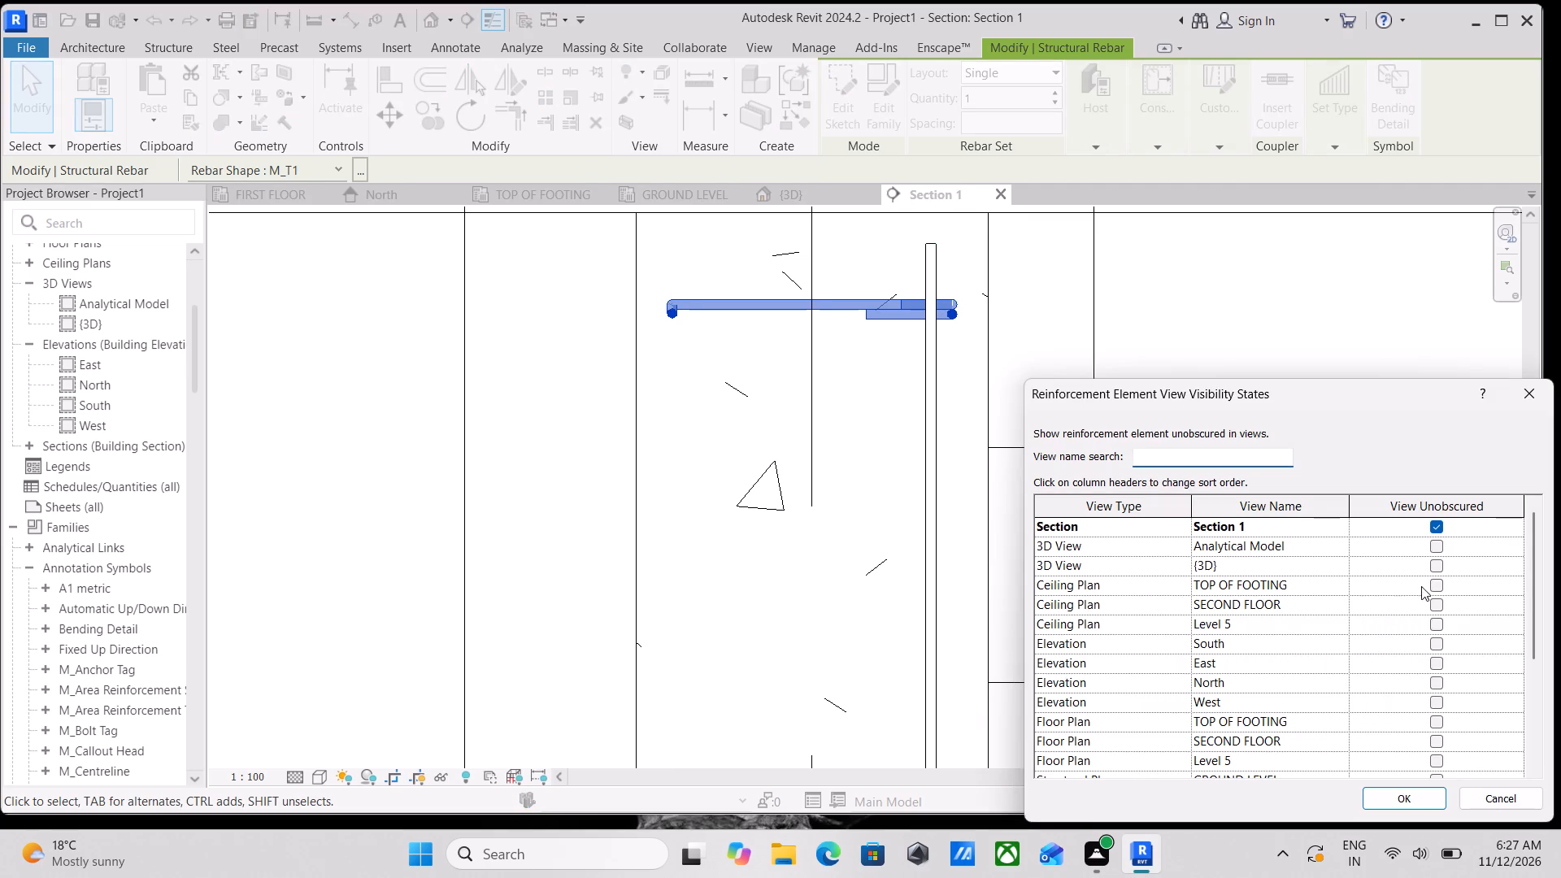
{"action": "left_click", "coordinate": [1438, 566]}
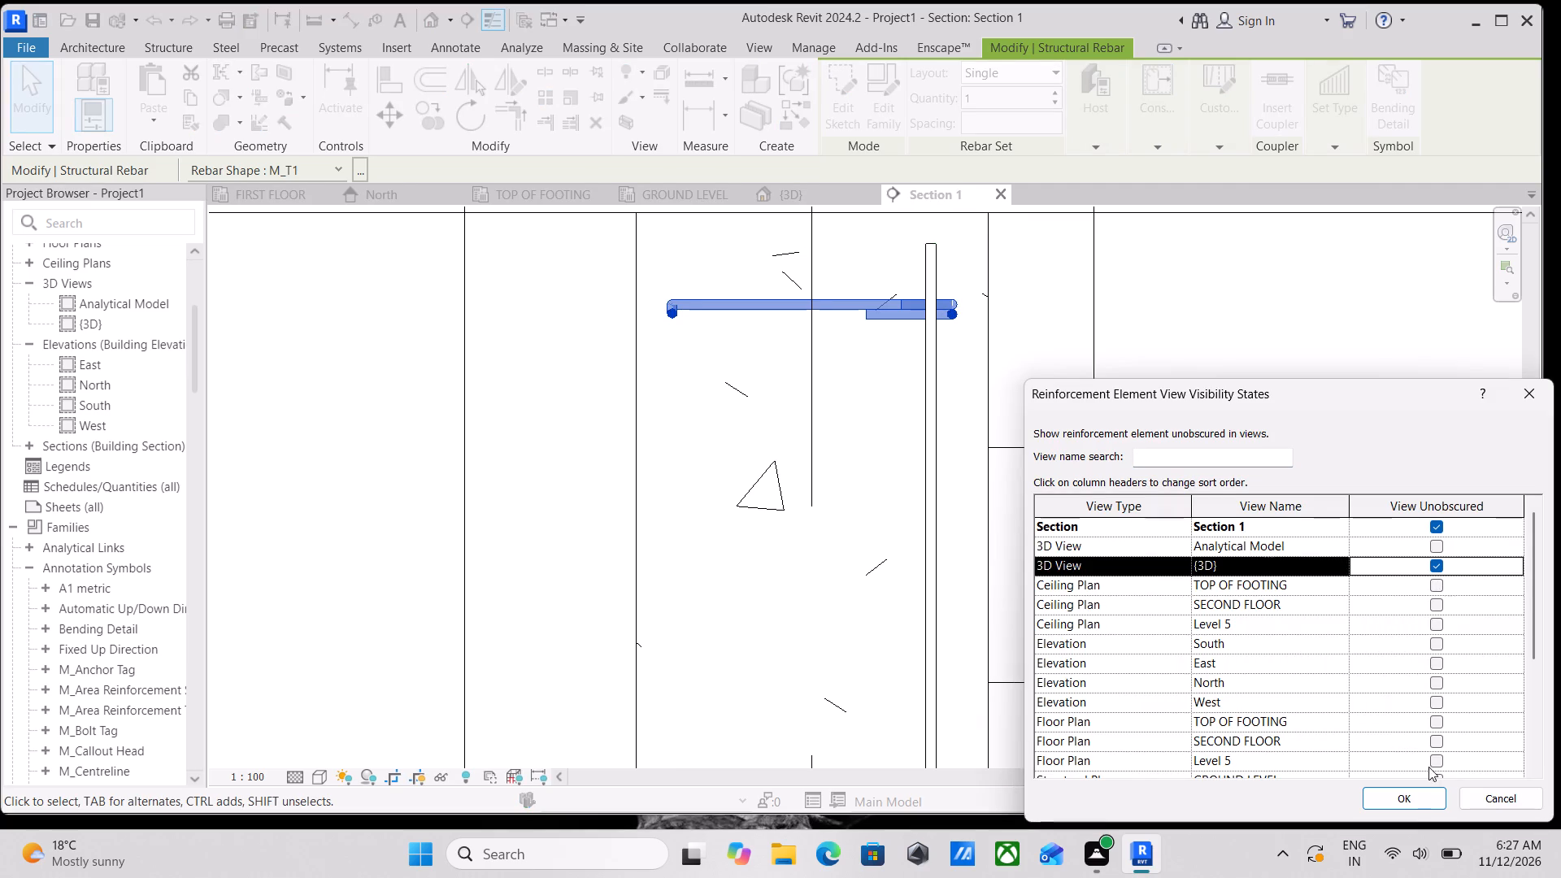
{"action": "left_click", "coordinate": [1409, 798]}
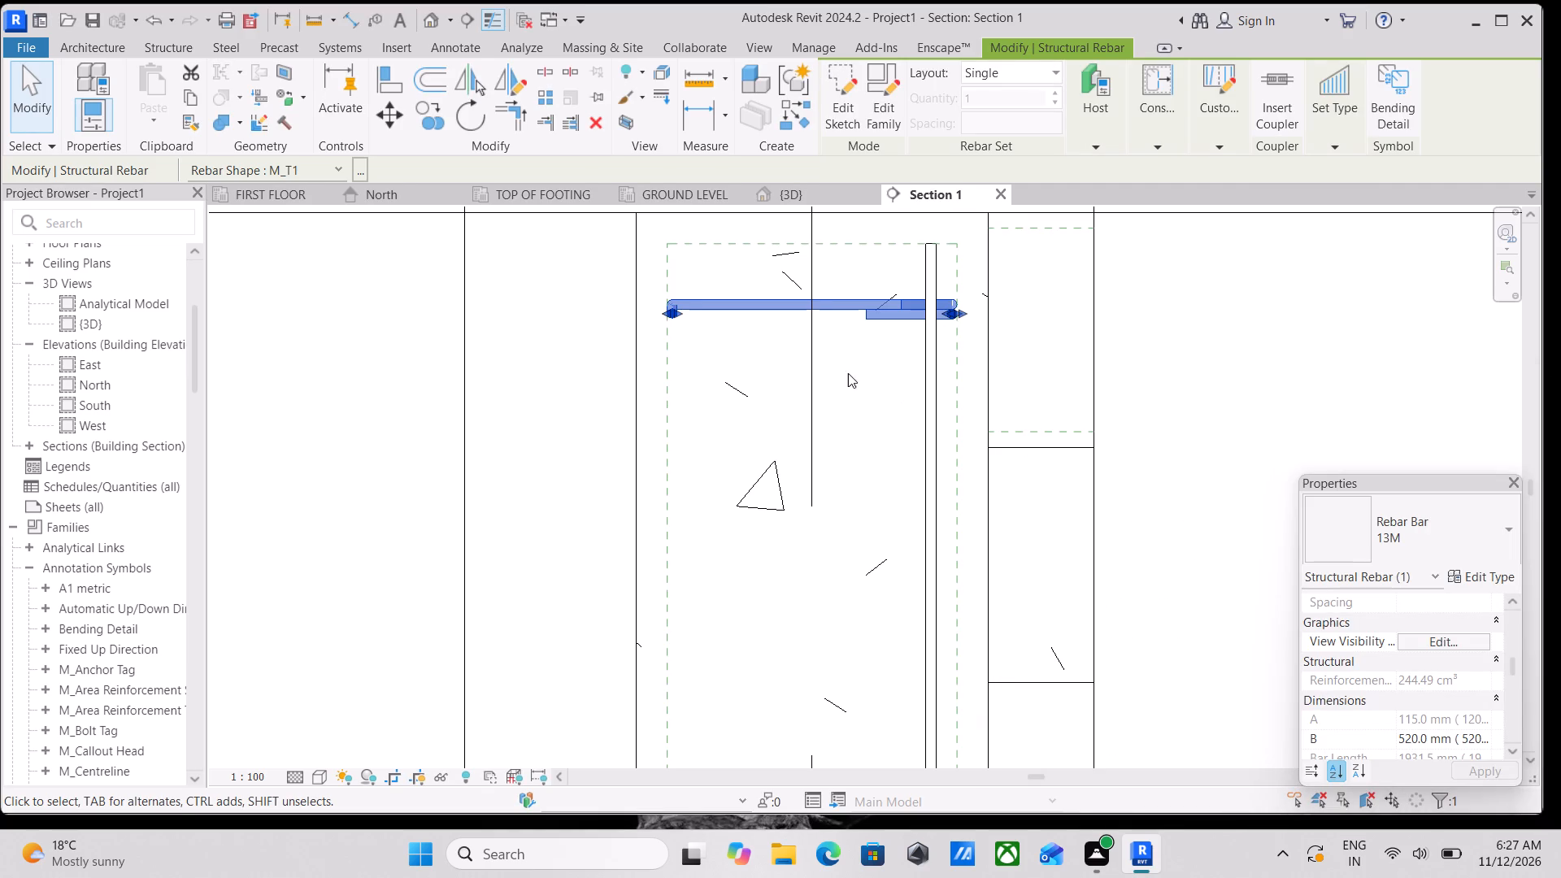
{"action": "scroll", "coordinate": [838, 262], "scroll_direction": "up", "scroll_amount": 2}
{"action": "scroll", "coordinate": [815, 323], "scroll_direction": "up", "scroll_amount": 3}
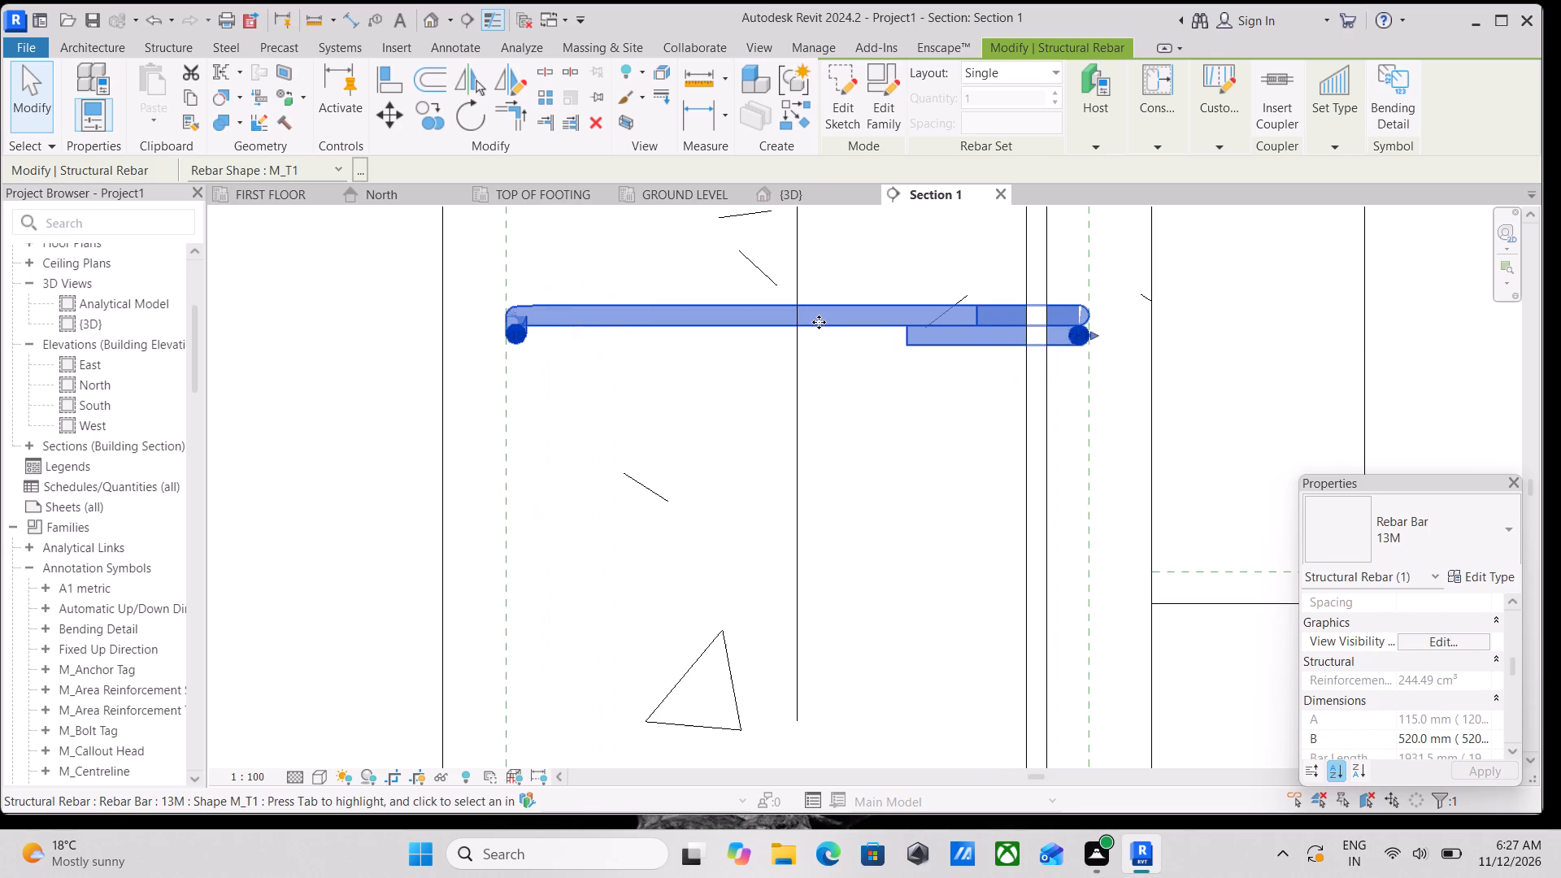
{"action": "key", "text": "Escape"}
Open the M_T1 tie's sketch in the GROUND LEVEL structural plan, leave the sketch without edits, and examine the tie in the corner column.
{"action": "double_click", "coordinate": [852, 316]}
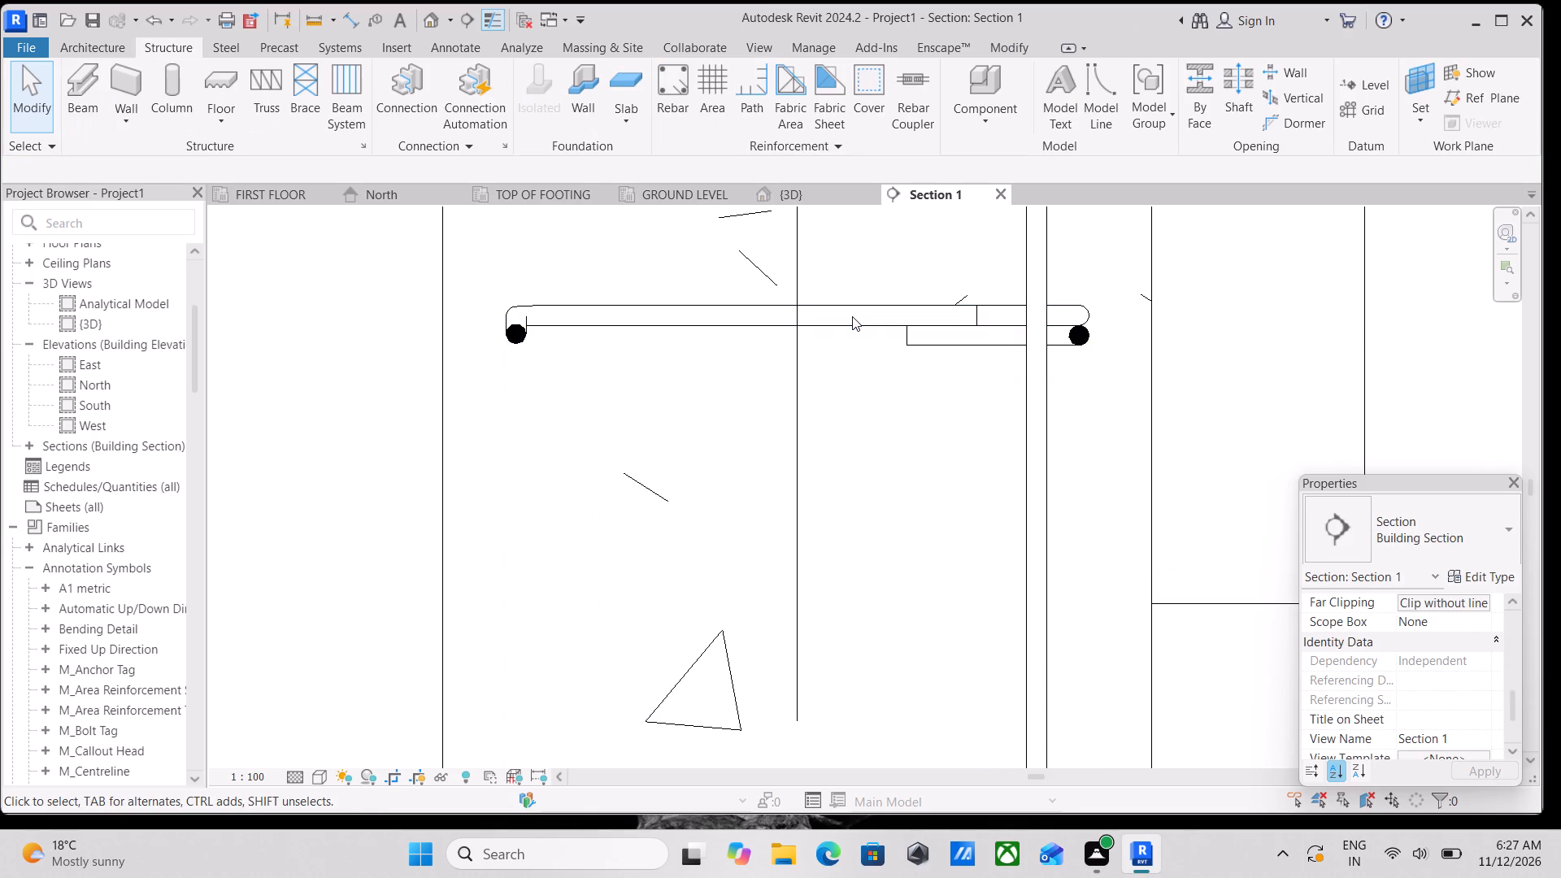
{"action": "double_click", "coordinate": [880, 317]}
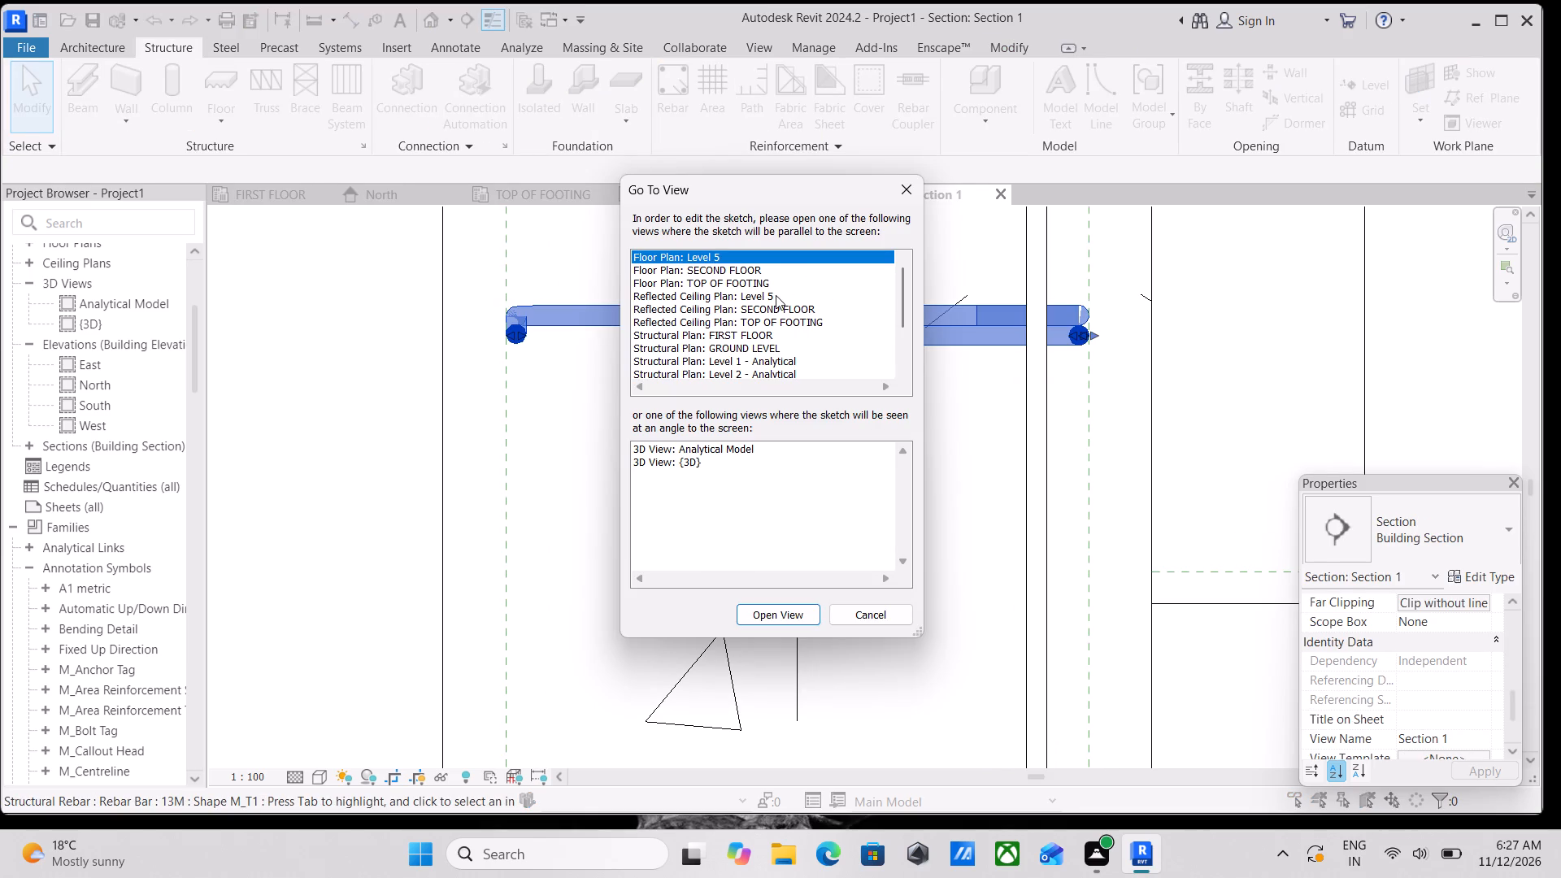
{"action": "left_click", "coordinate": [778, 344]}
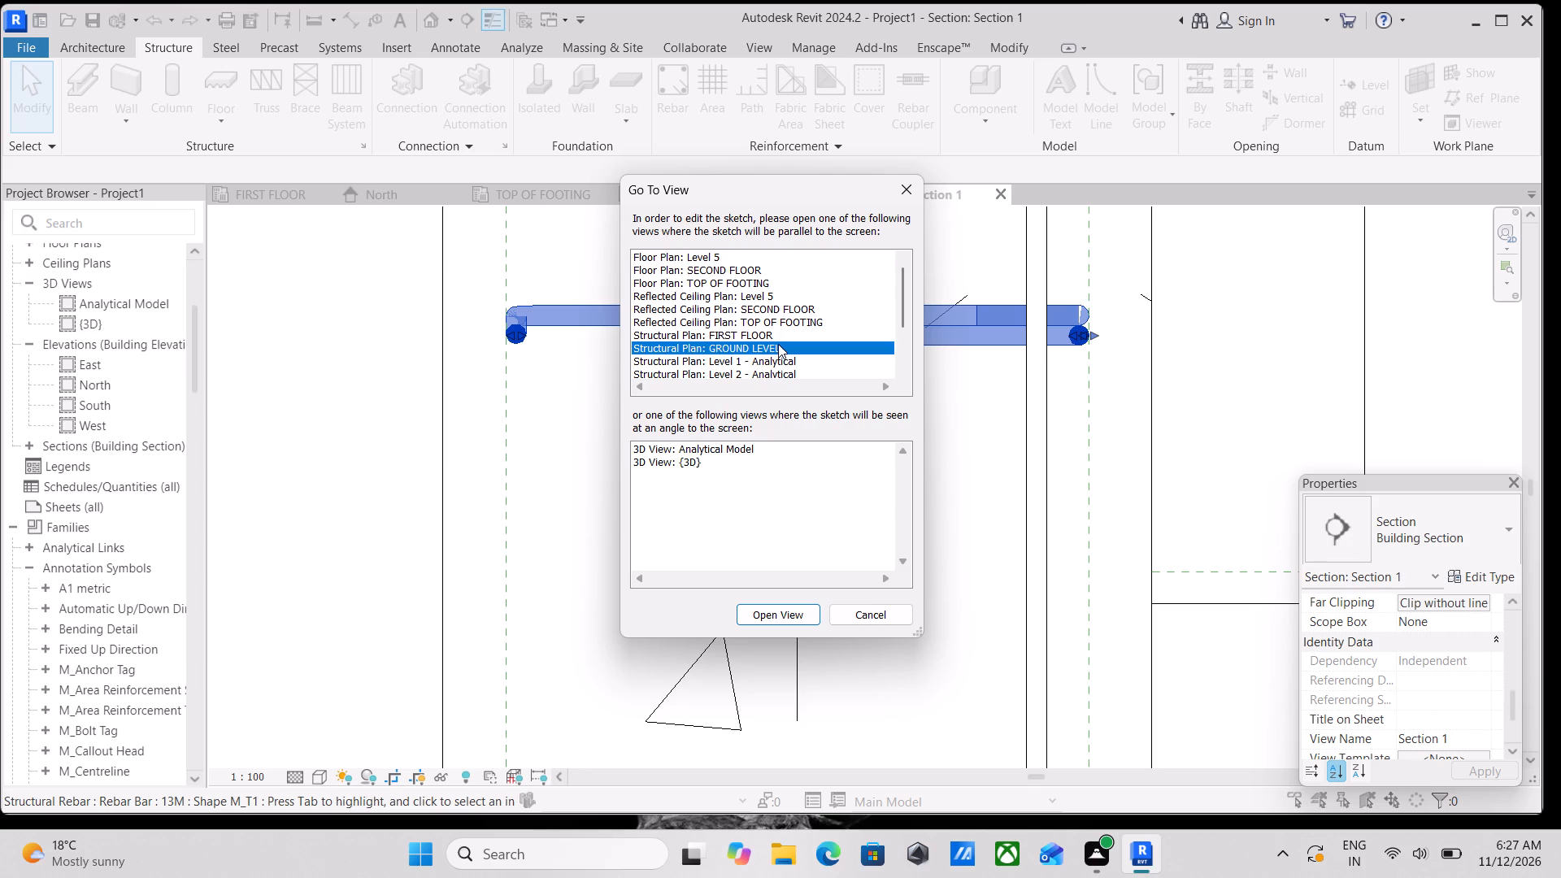
{"action": "left_click", "coordinate": [798, 614]}
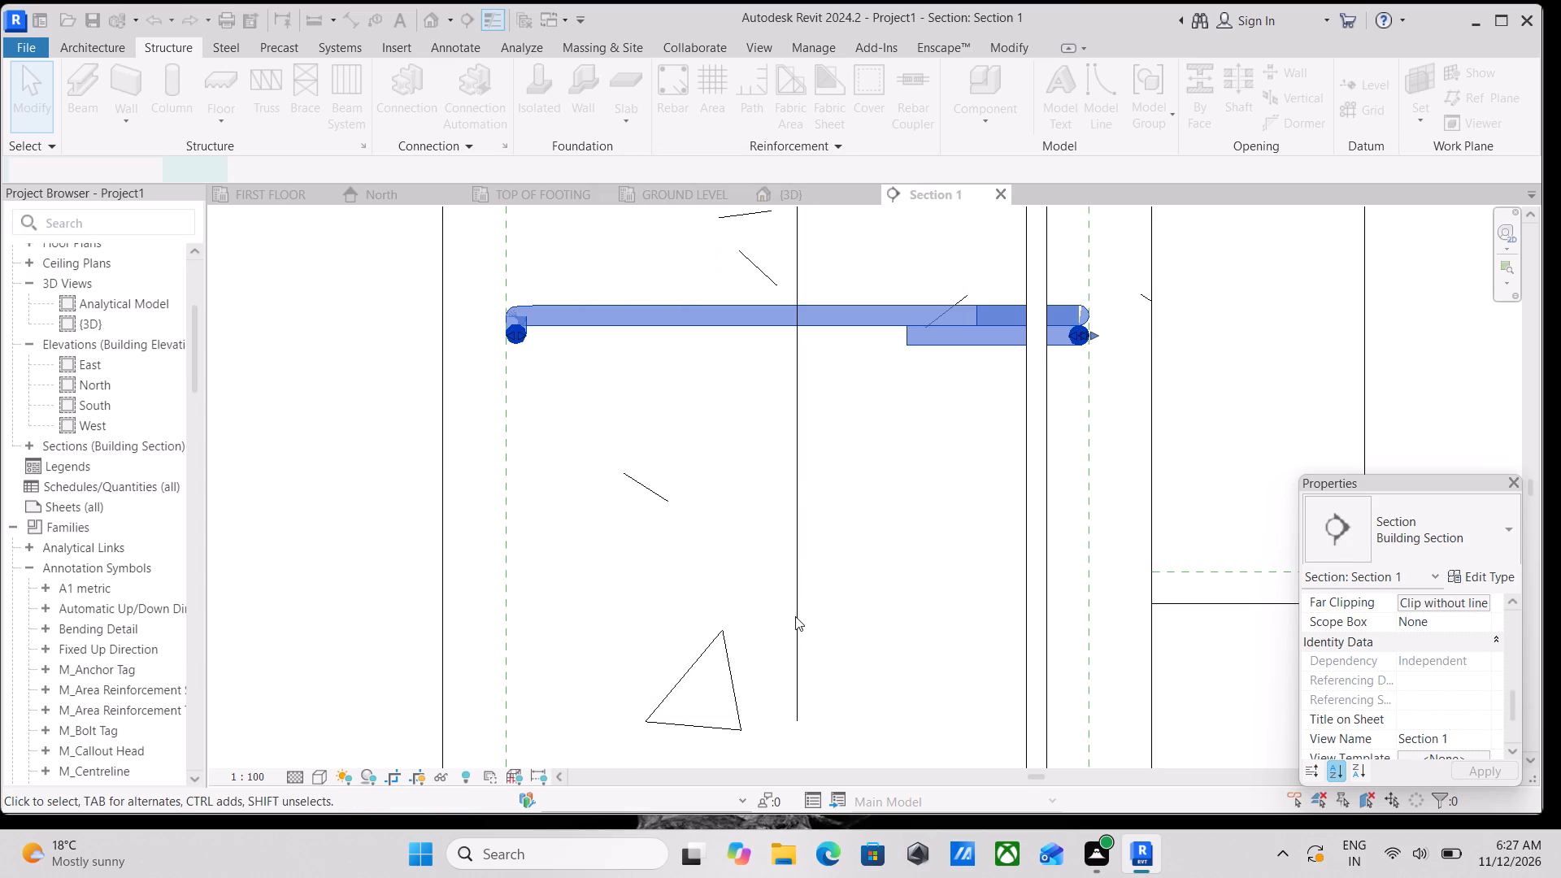
{"action": "scroll", "coordinate": [629, 416], "scroll_direction": "down", "scroll_amount": 1}
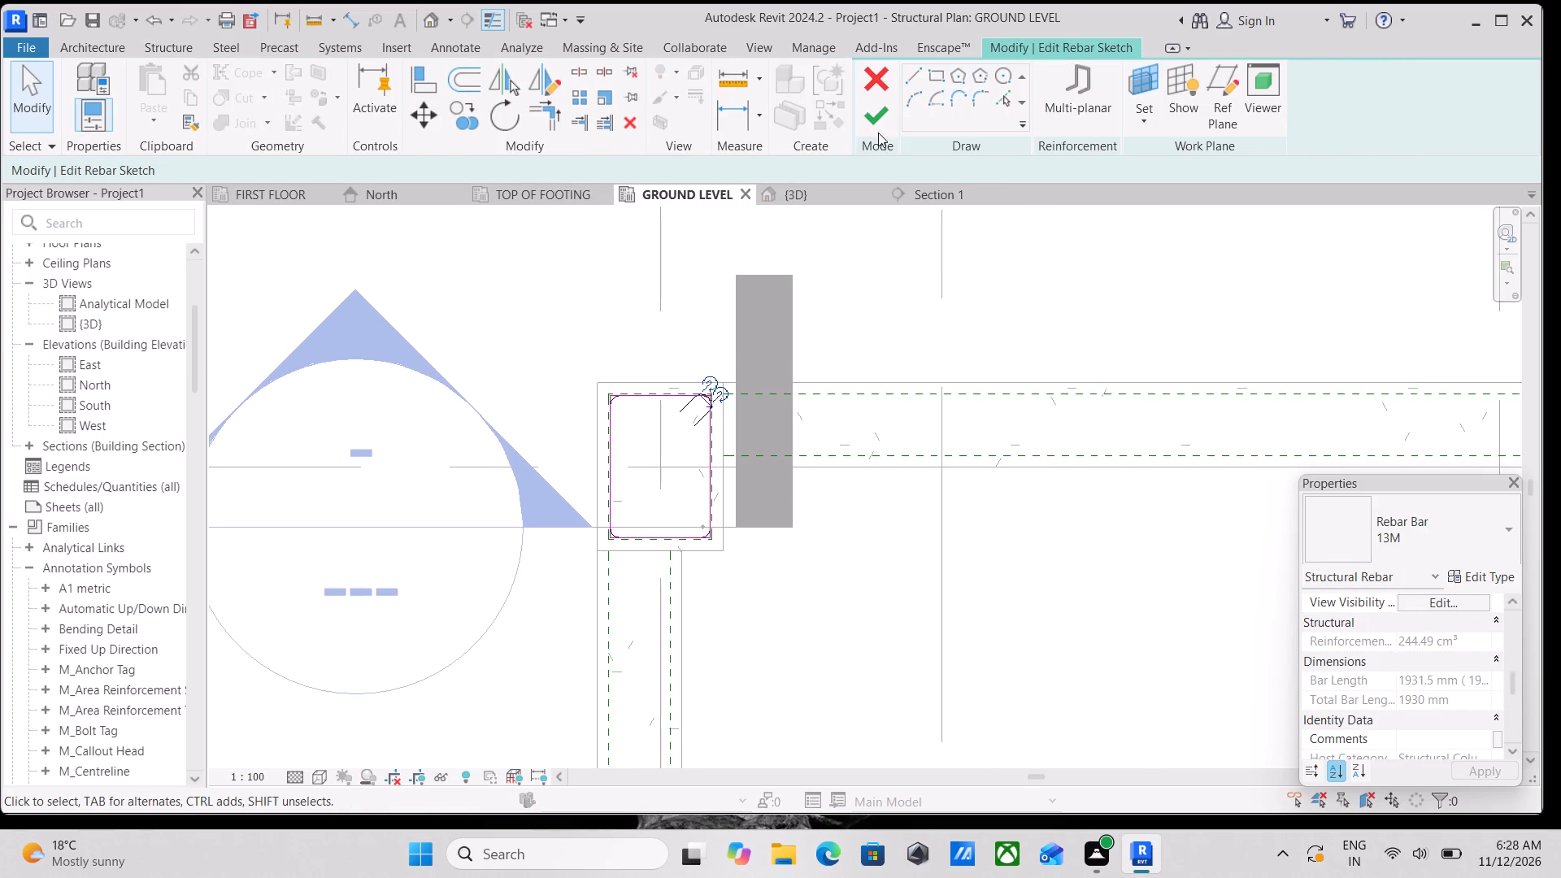
{"action": "left_click", "coordinate": [872, 103]}
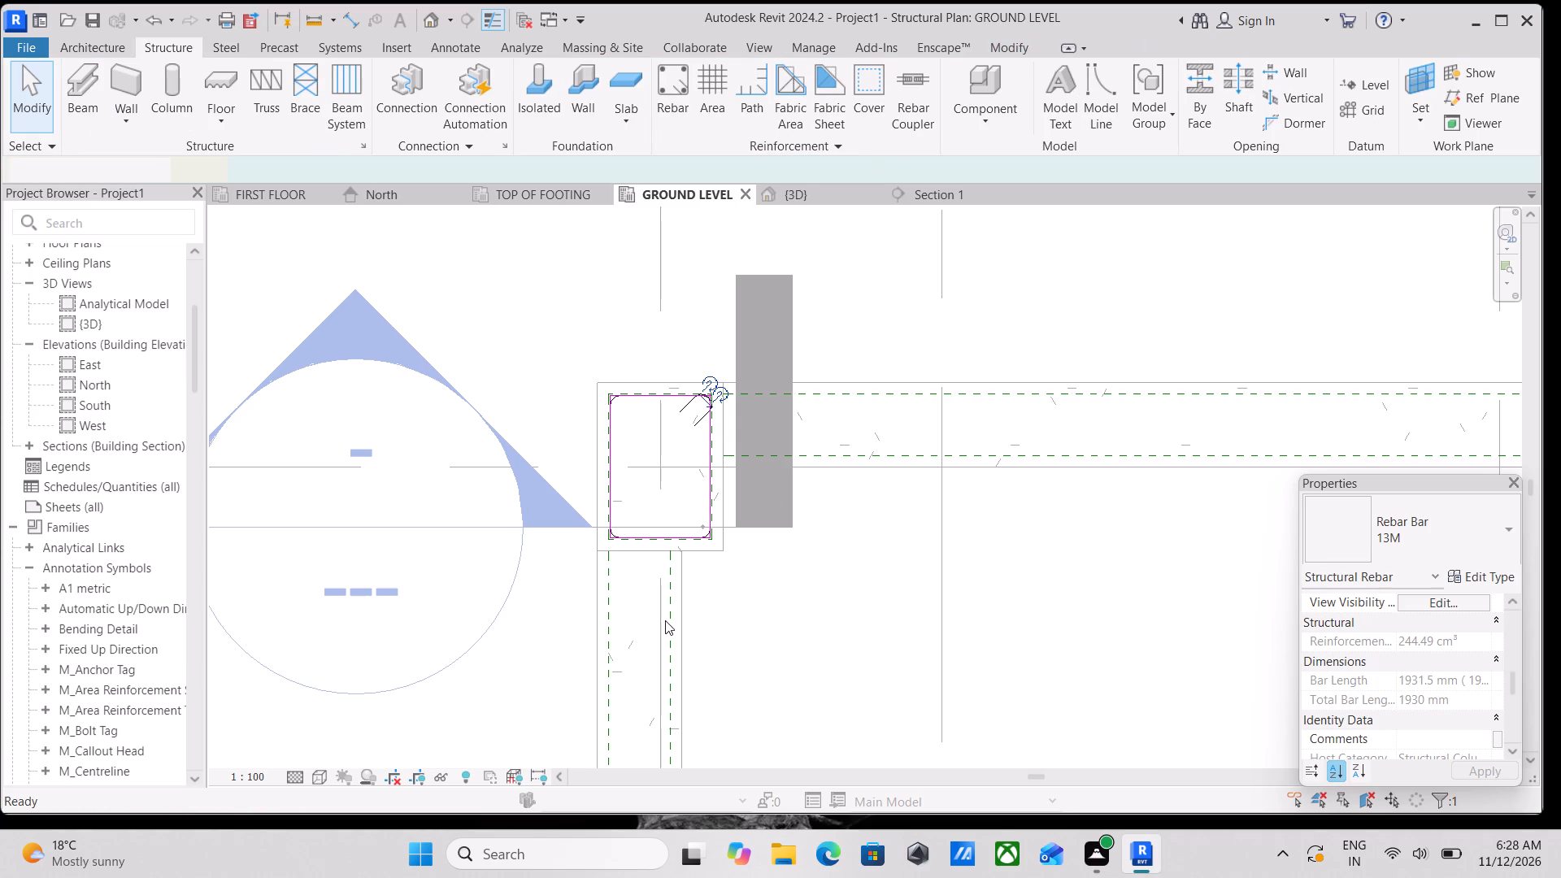
{"action": "scroll", "coordinate": [748, 475], "scroll_direction": "up", "scroll_amount": 1}
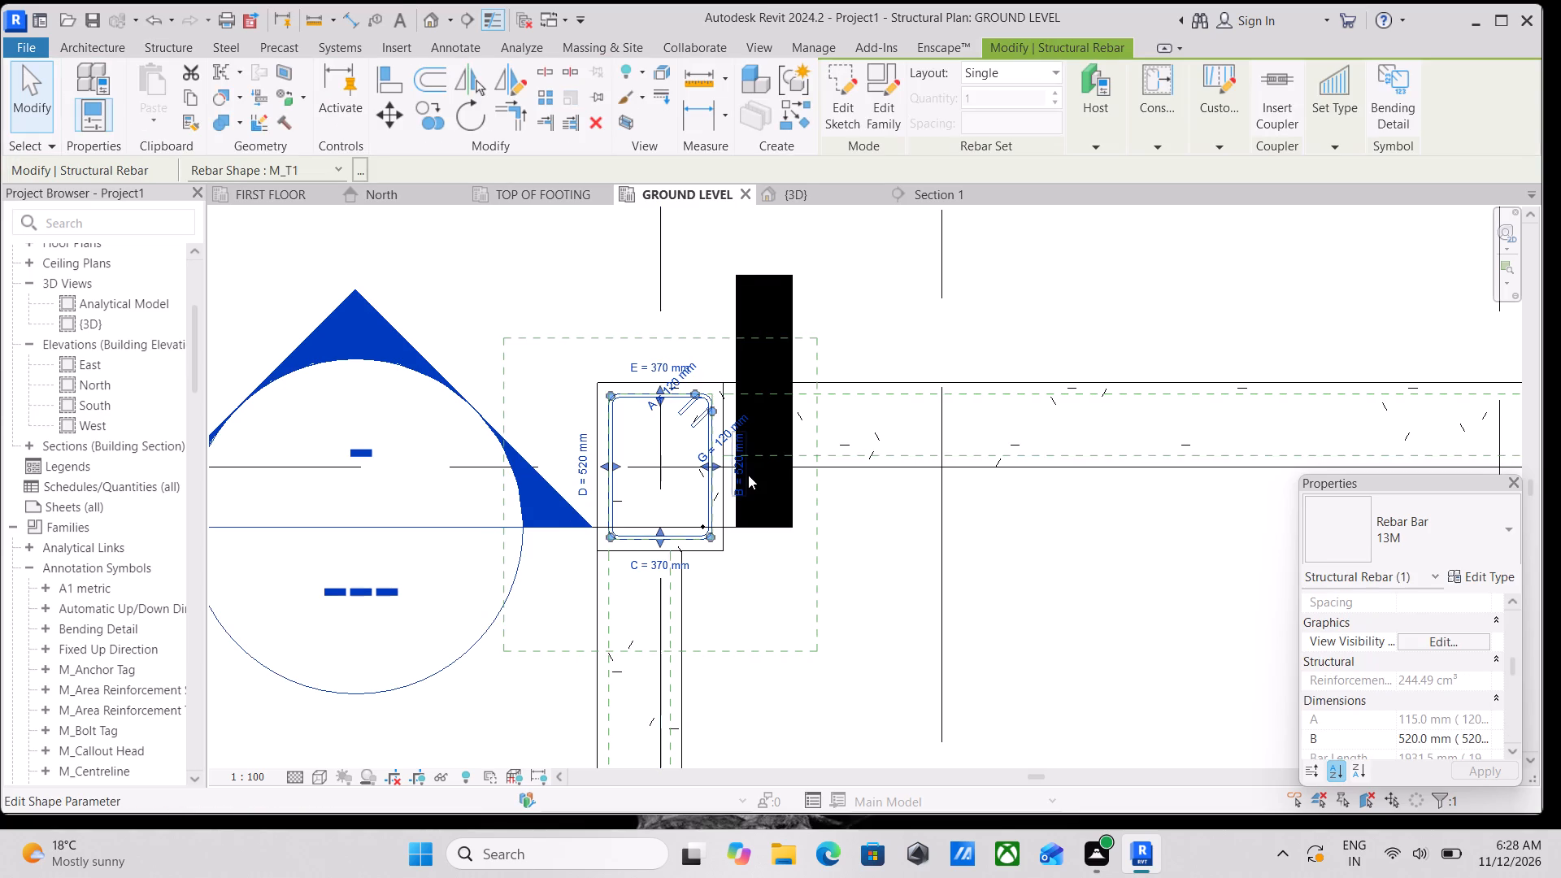
{"action": "scroll", "coordinate": [693, 501], "scroll_direction": "up", "scroll_amount": 4}
{"action": "middle_click_drag", "start_coordinate": [649, 504], "coordinate": [660, 538]}
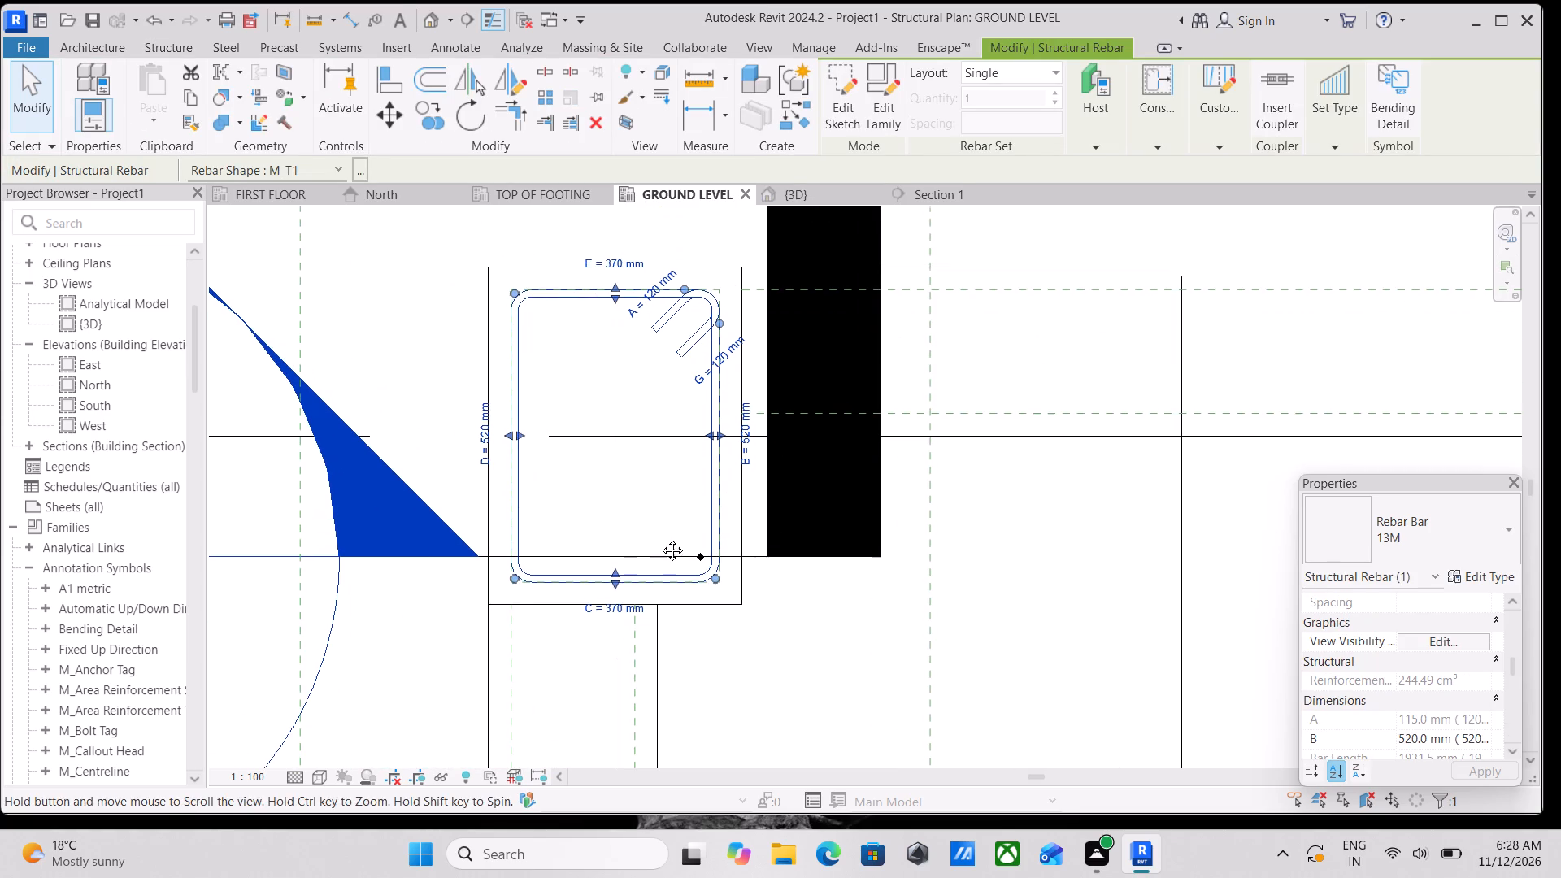
{"action": "middle_click_drag", "start_coordinate": [660, 538], "coordinate": [660, 540]}
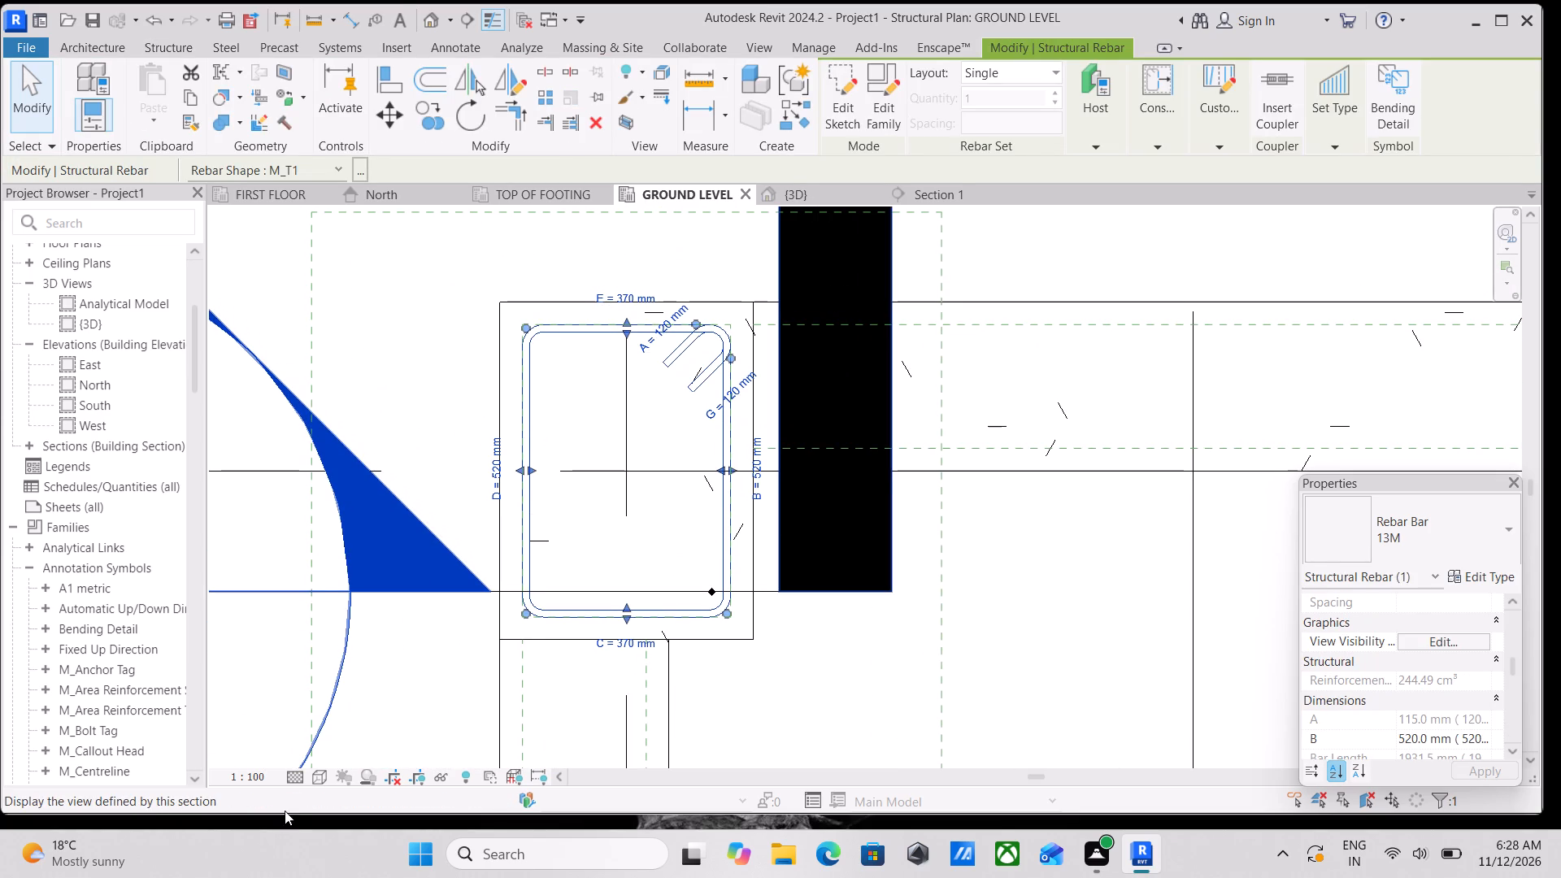
Set the GROUND LEVEL structural plan's detail level to Fine.
{"action": "left_click", "coordinate": [289, 775]}
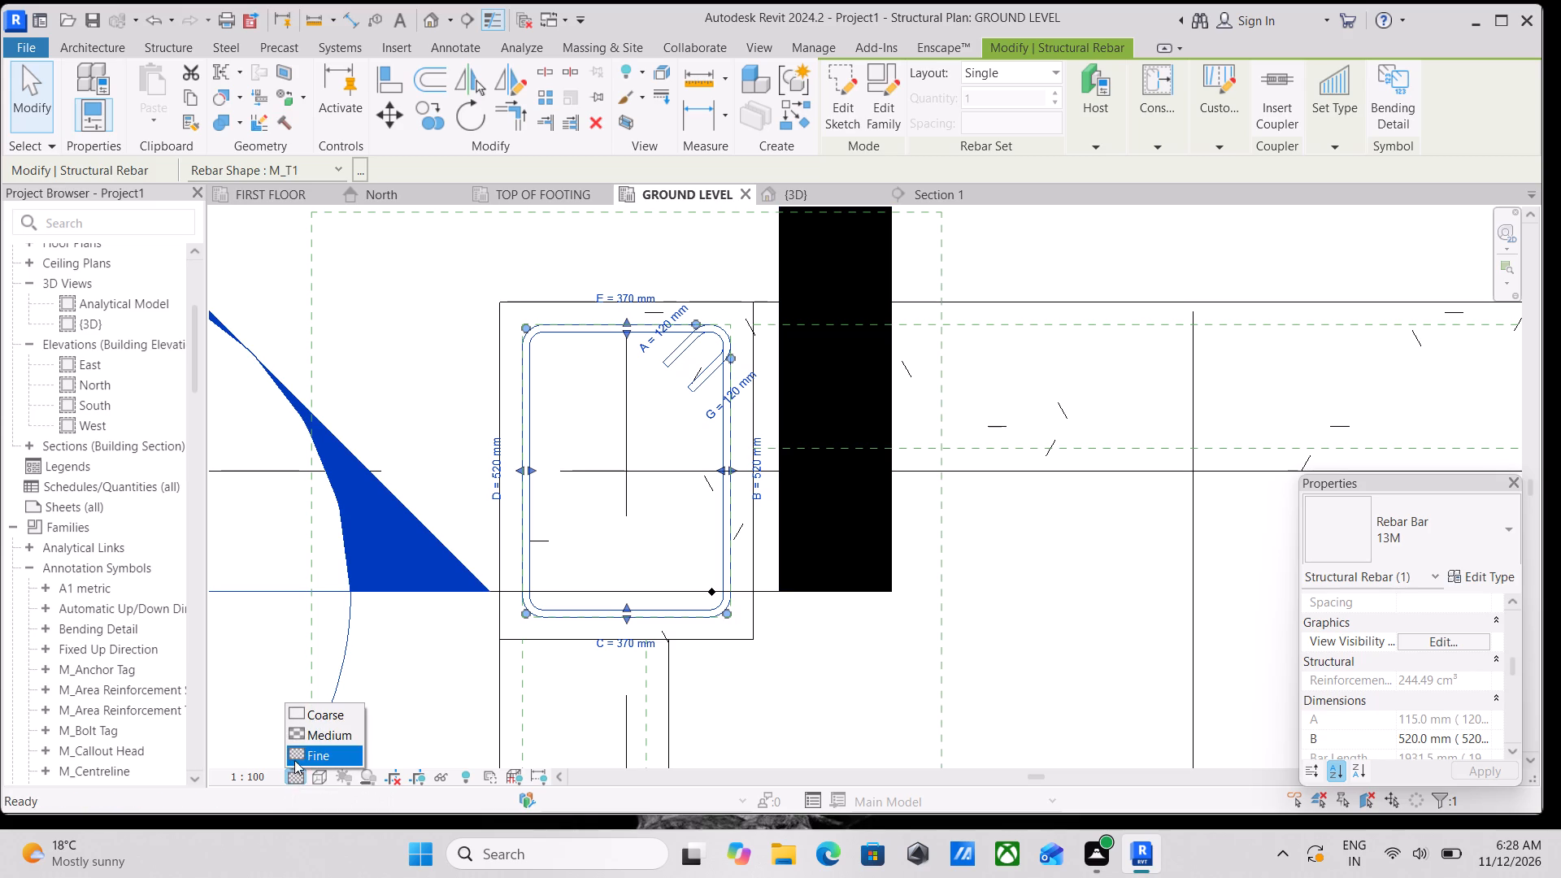
{"action": "left_click", "coordinate": [303, 750]}
{"action": "left_click", "coordinate": [307, 772]}
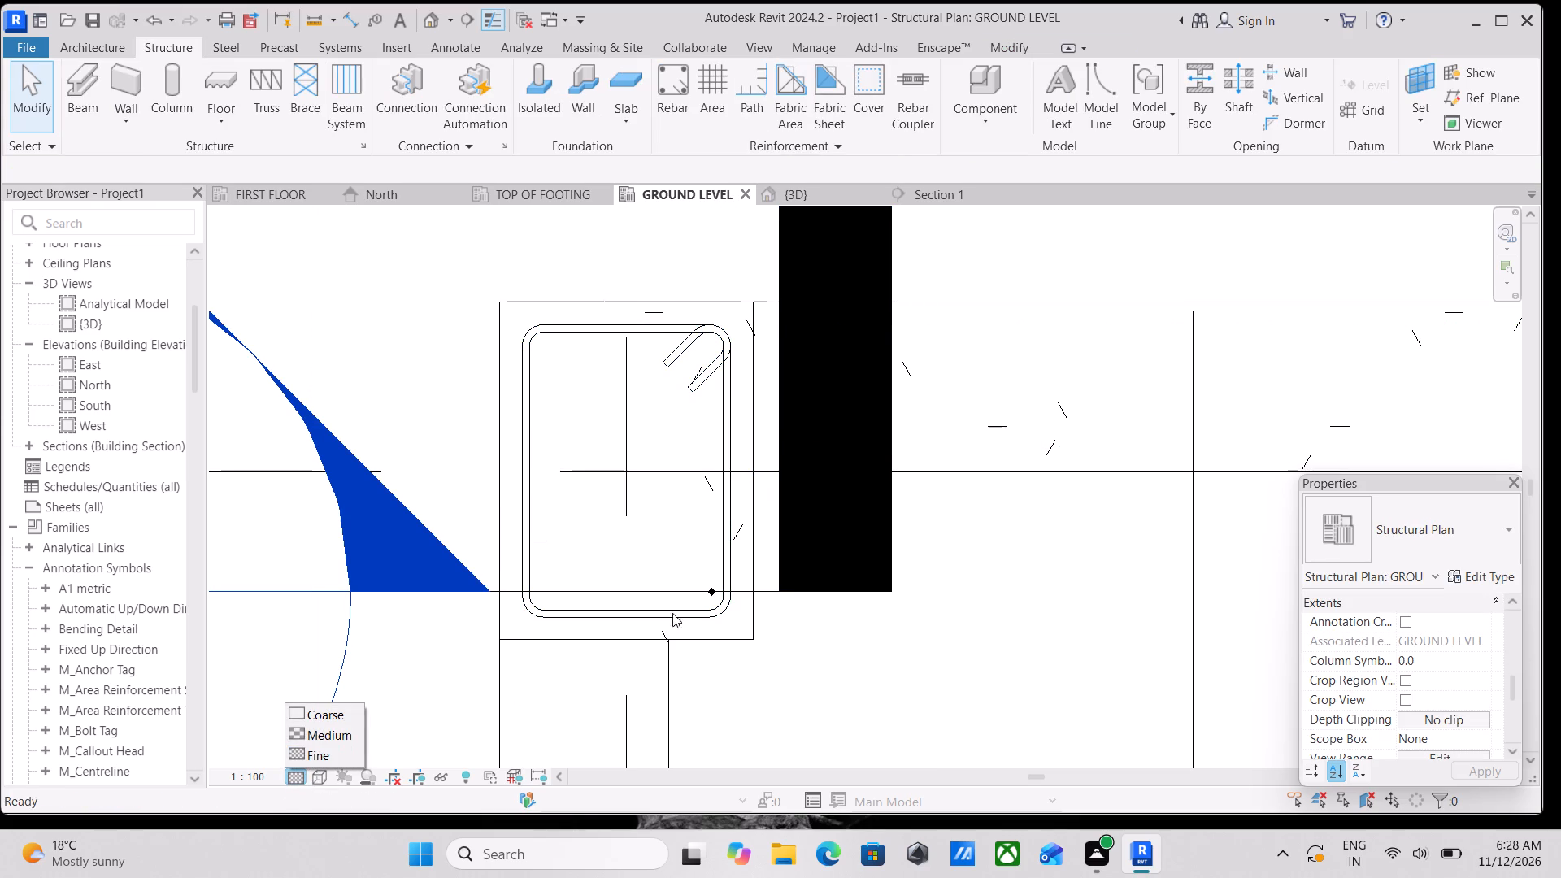
{"action": "scroll", "coordinate": [738, 565], "scroll_direction": "up", "scroll_amount": 3}
{"action": "scroll", "coordinate": [688, 615], "scroll_direction": "up", "scroll_amount": 11}
{"action": "scroll", "coordinate": [713, 572], "scroll_direction": "down", "scroll_amount": 9}
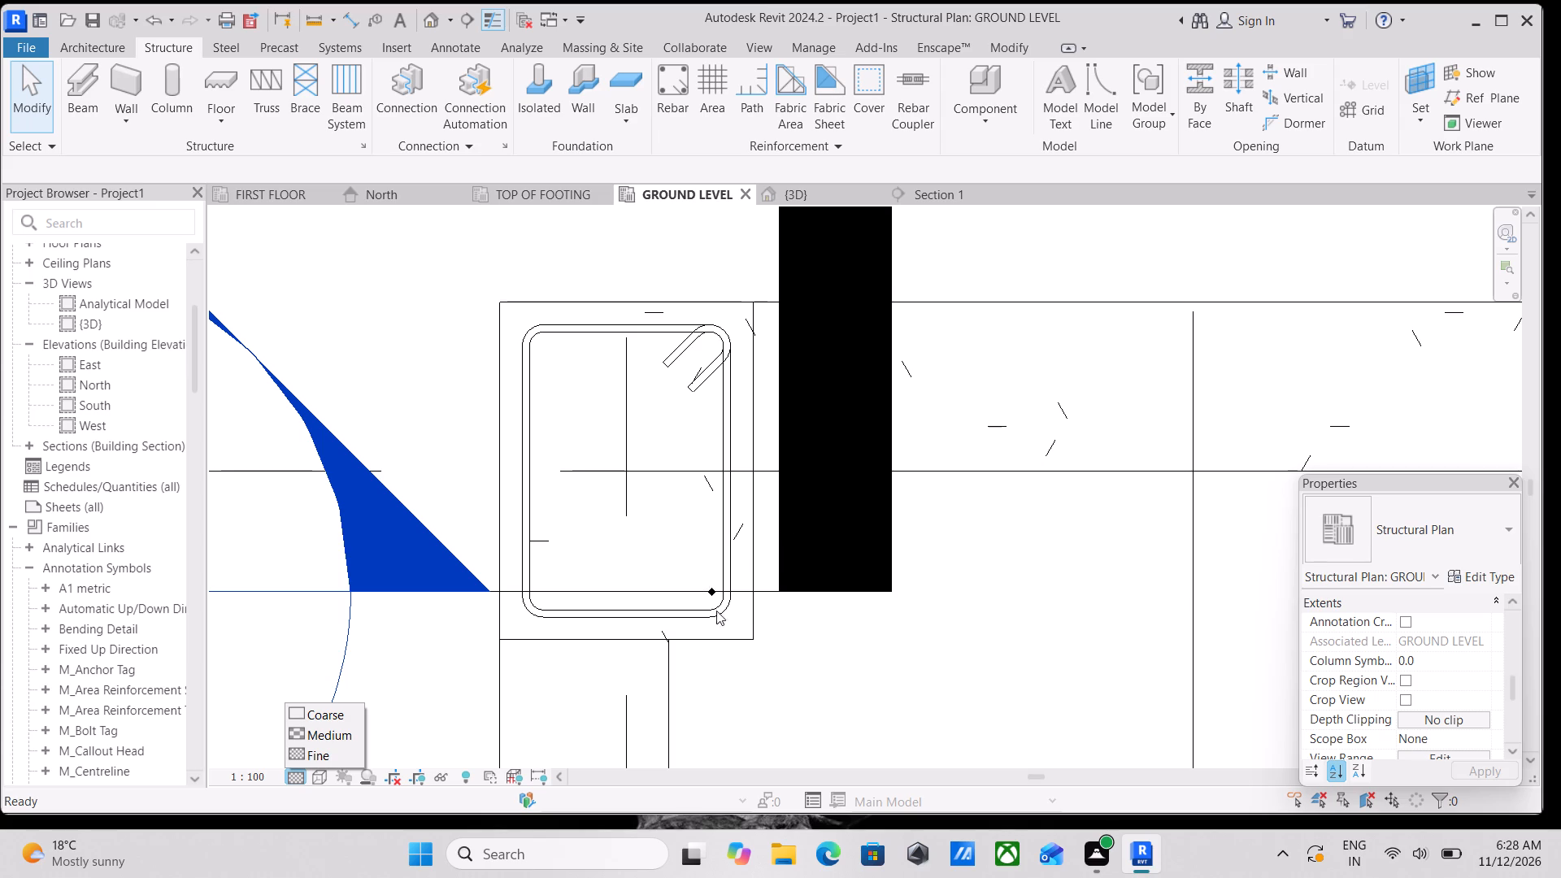
Nudge the Section 1 line down off the vertical M_00 bar to the lower leg of the corner column's M_T1 tie.
{"action": "left_click", "coordinate": [712, 595]}
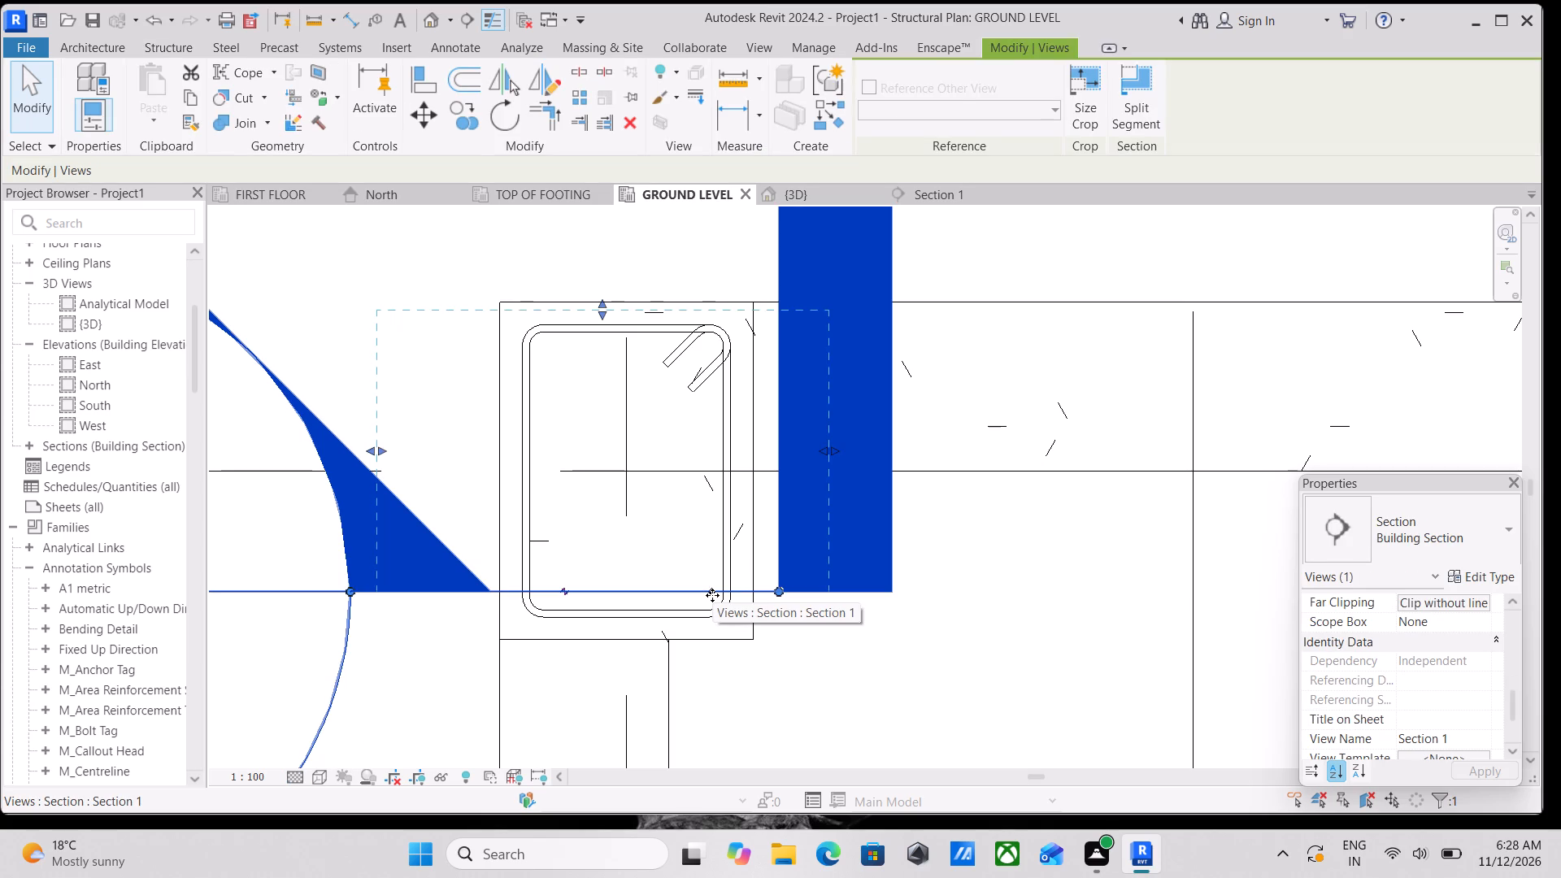
{"action": "key", "text": "Escape"}
{"action": "key", "text": "Escape"}
{"action": "scroll", "coordinate": [711, 620], "scroll_direction": "up", "scroll_amount": 2}
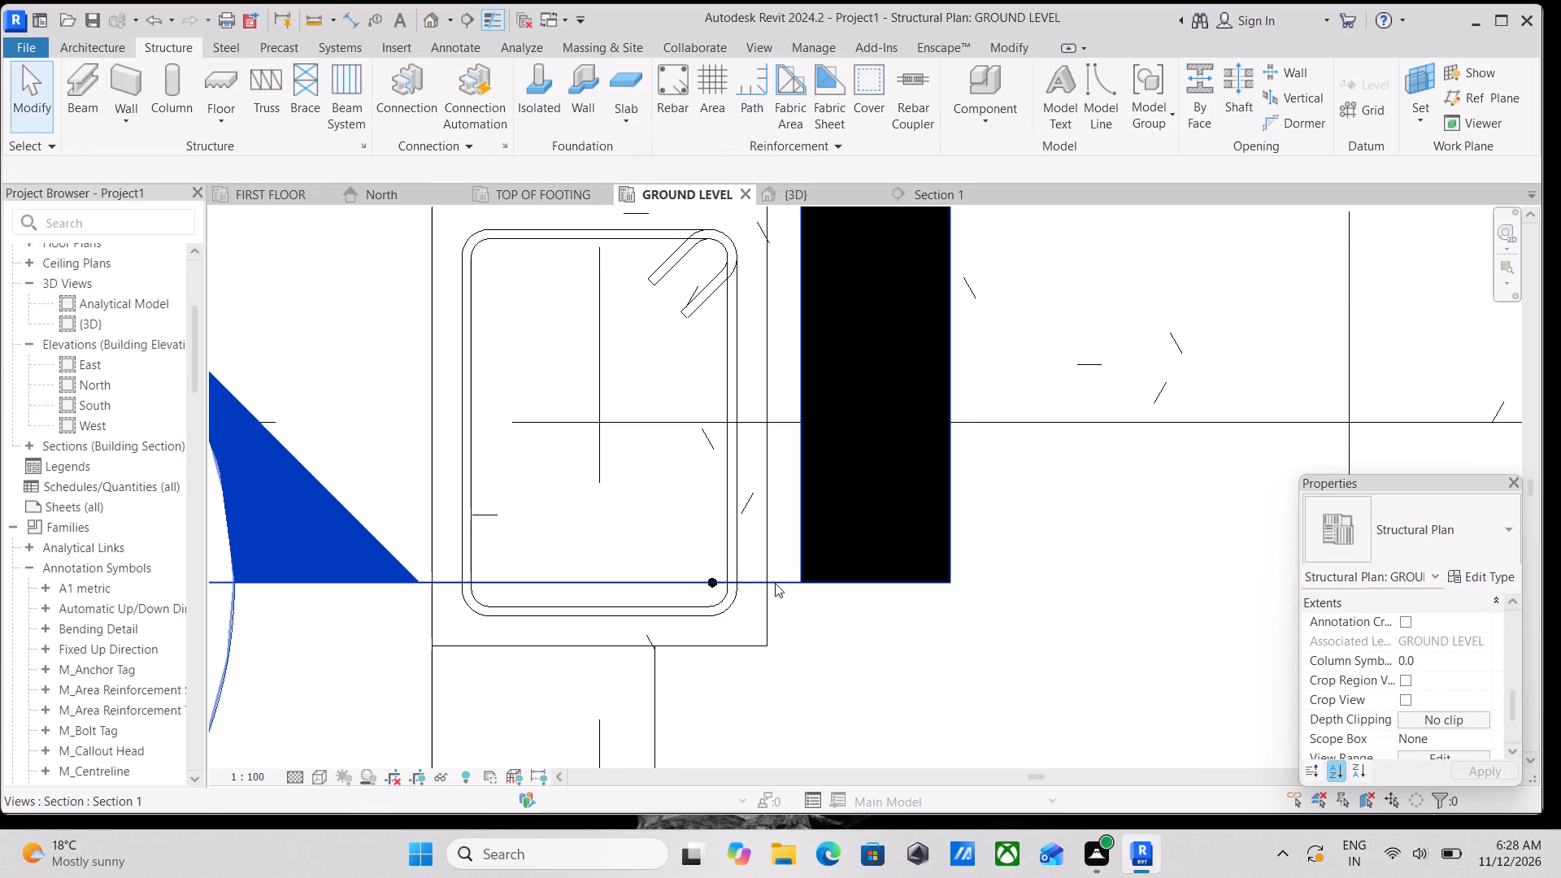
{"action": "left_click", "coordinate": [785, 585]}
{"action": "scroll", "coordinate": [785, 585], "scroll_direction": "down", "scroll_amount": 1}
{"action": "middle_click", "coordinate": [785, 585]}
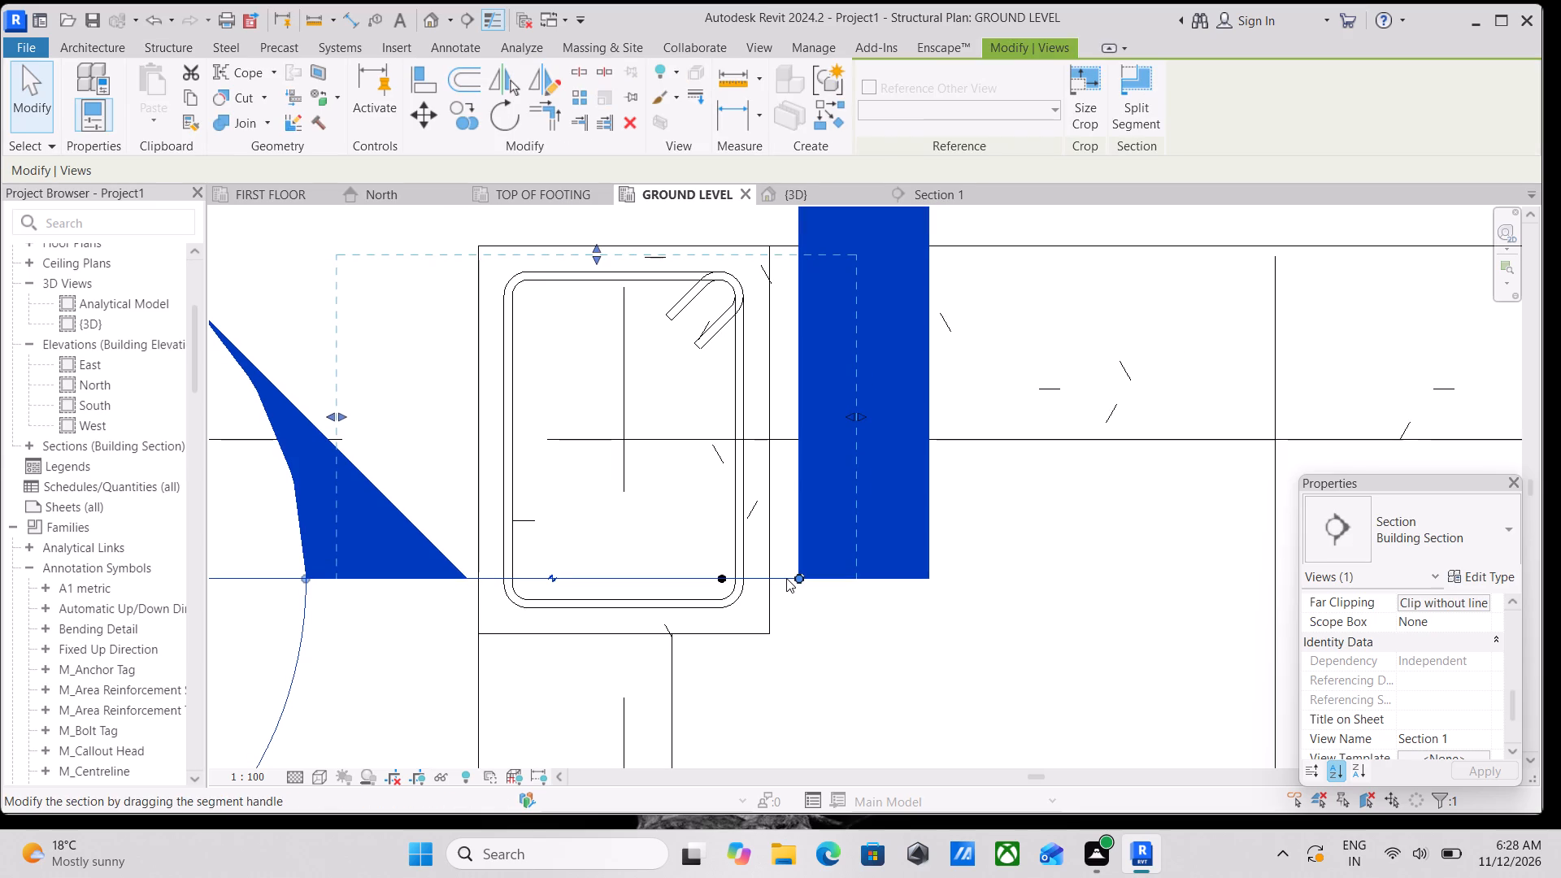
{"action": "key", "text": "Down"}
{"action": "key", "text": "Down"}
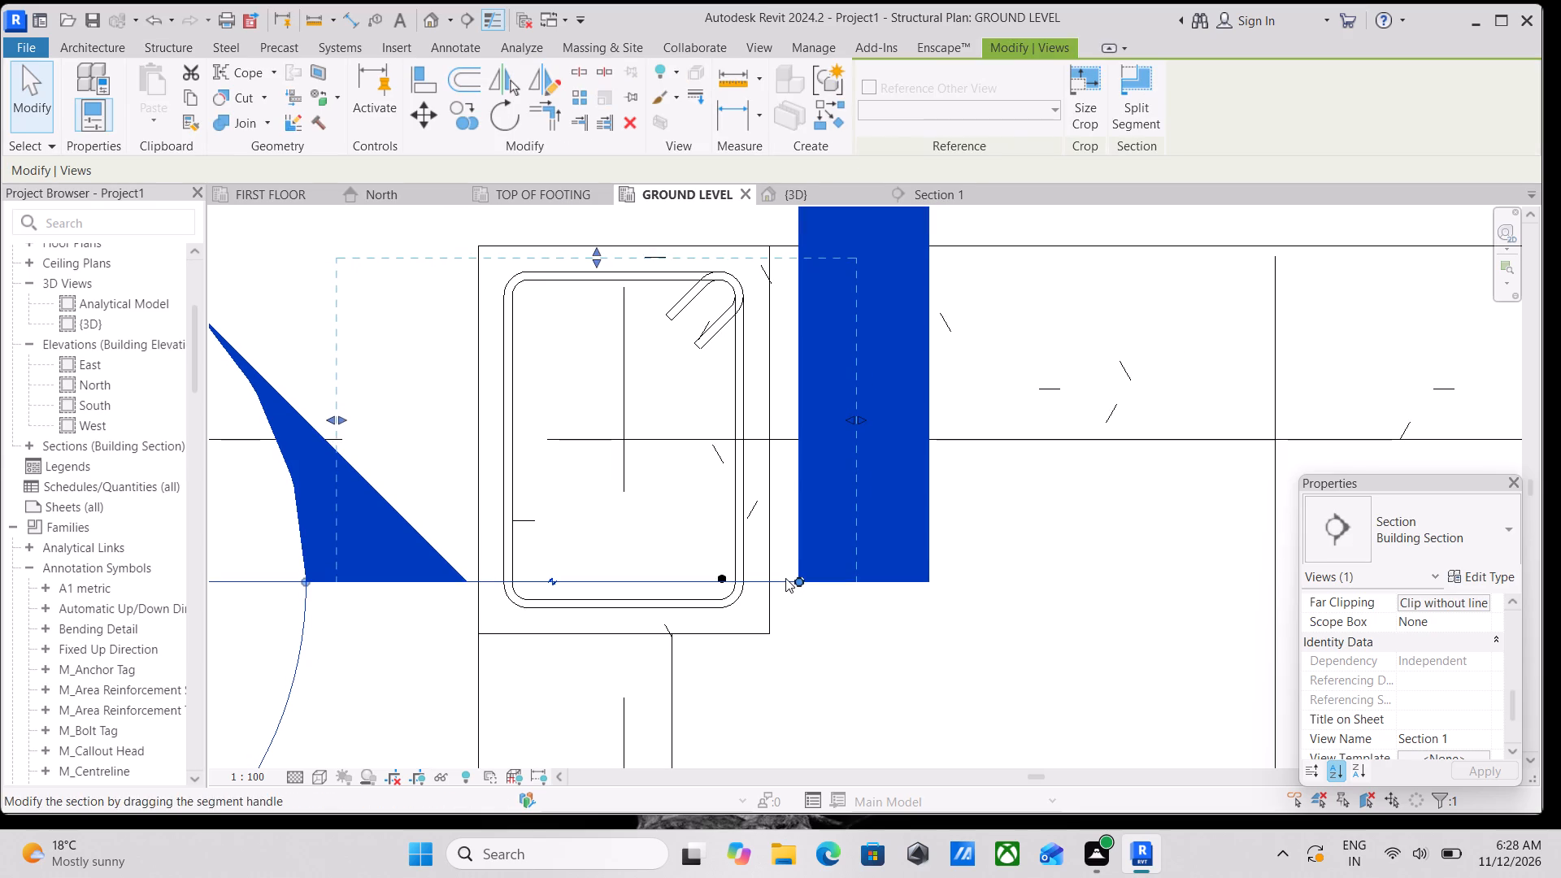
{"action": "key", "text": "Down"}
{"action": "key", "text": "Down"}
{"action": "key", "text": "Down"}
{"action": "key", "text": "Down"}
{"action": "key", "text": "Down"}
{"action": "key", "text": "Down"}
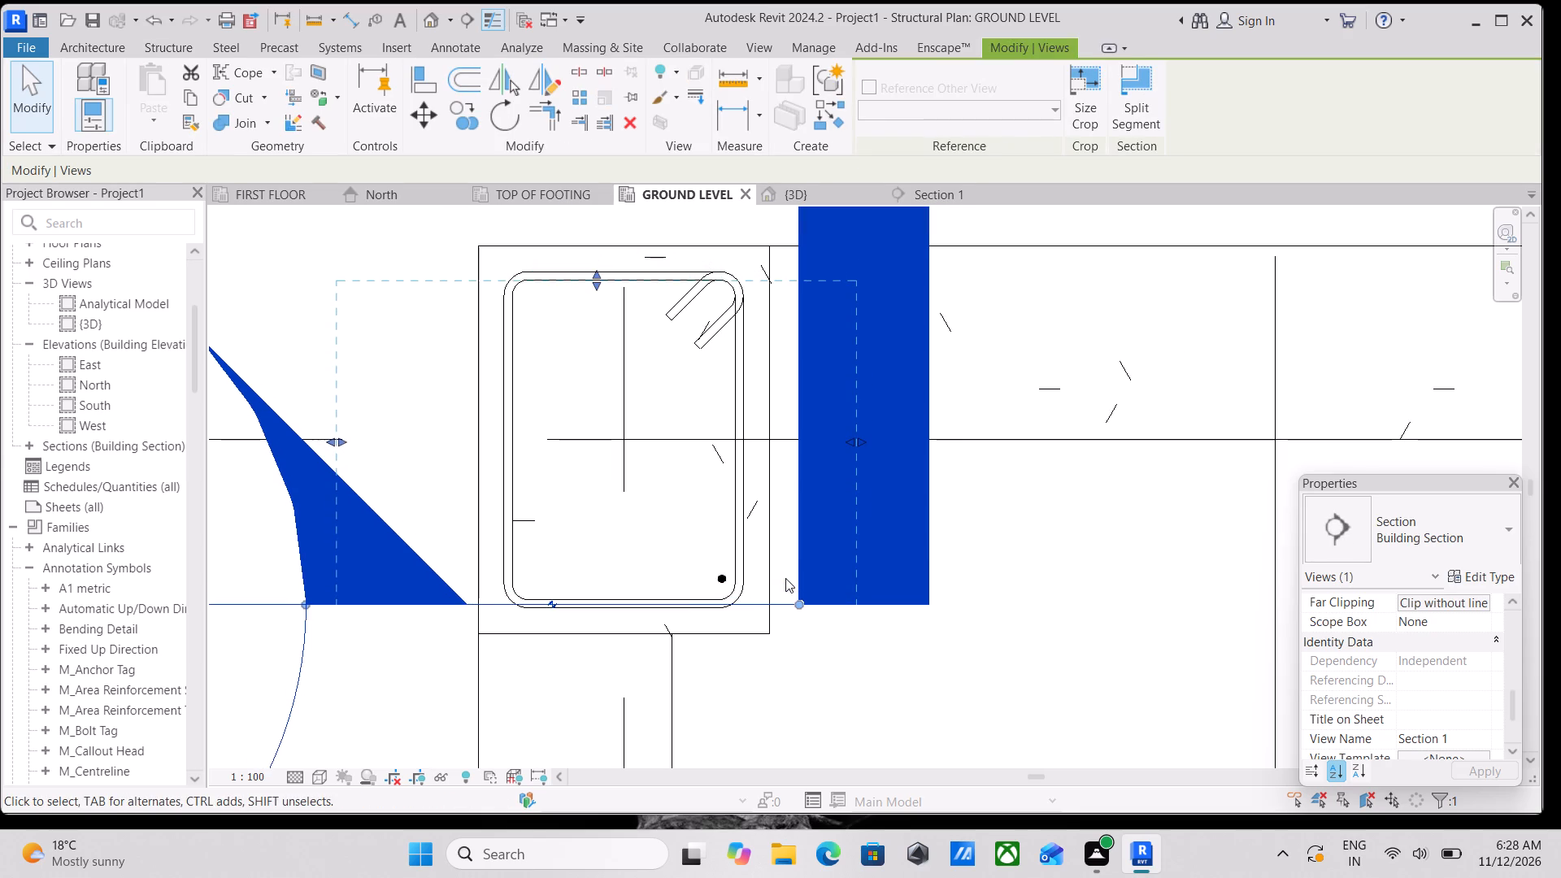
Nudge the vertical M_00 bar left in the corner column to about 103 mm from the column's right face.
{"action": "scroll", "coordinate": [754, 578], "scroll_direction": "up", "scroll_amount": 5}
{"action": "left_click", "coordinate": [717, 578]}
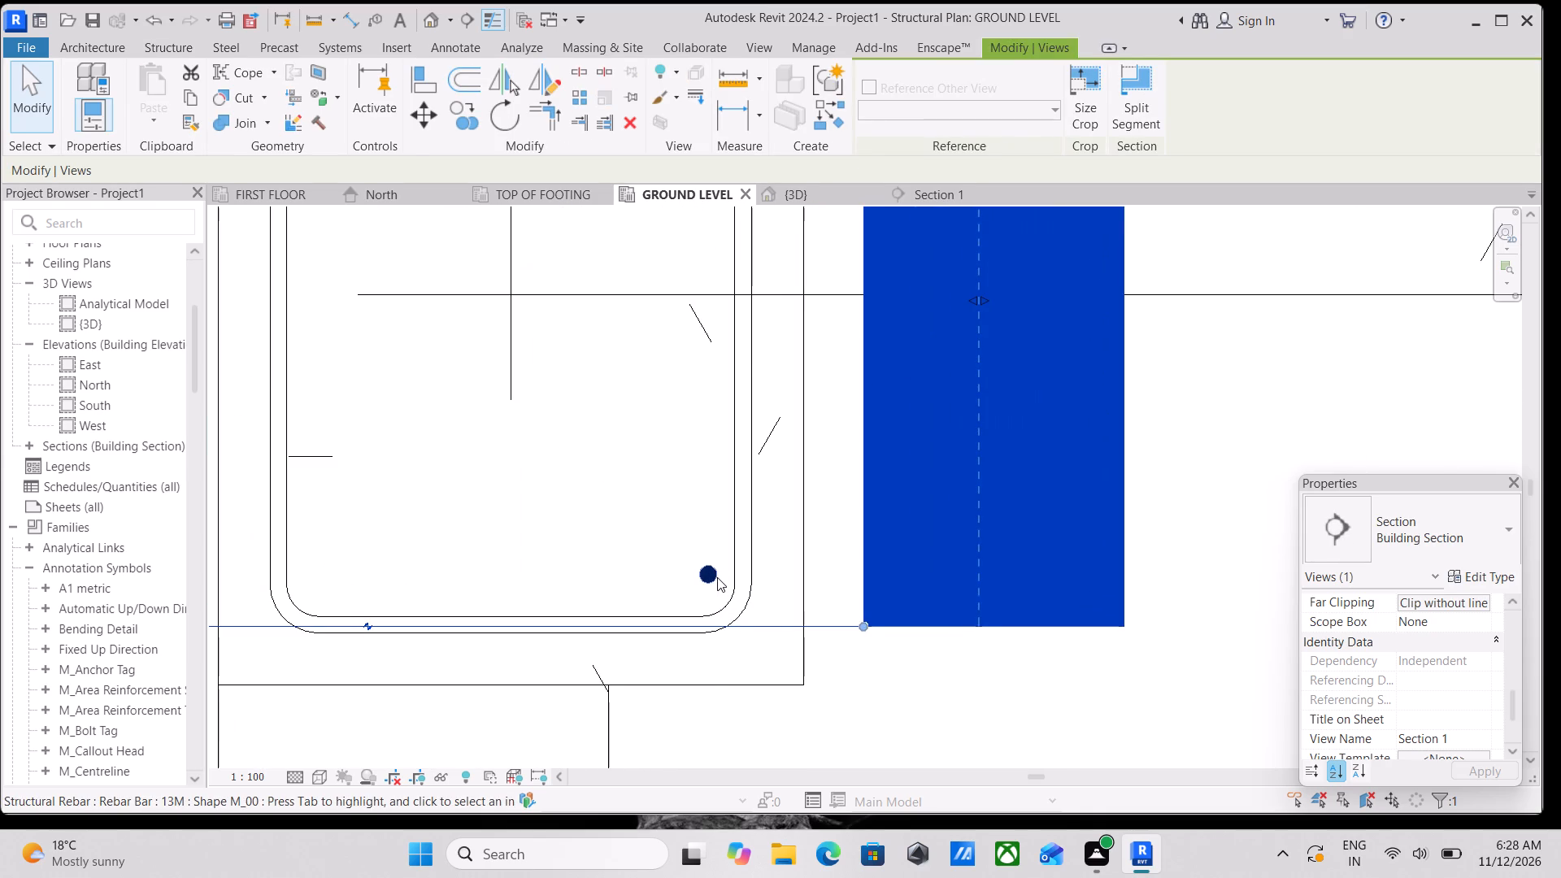
{"action": "scroll", "coordinate": [699, 582], "scroll_direction": "up", "scroll_amount": 3}
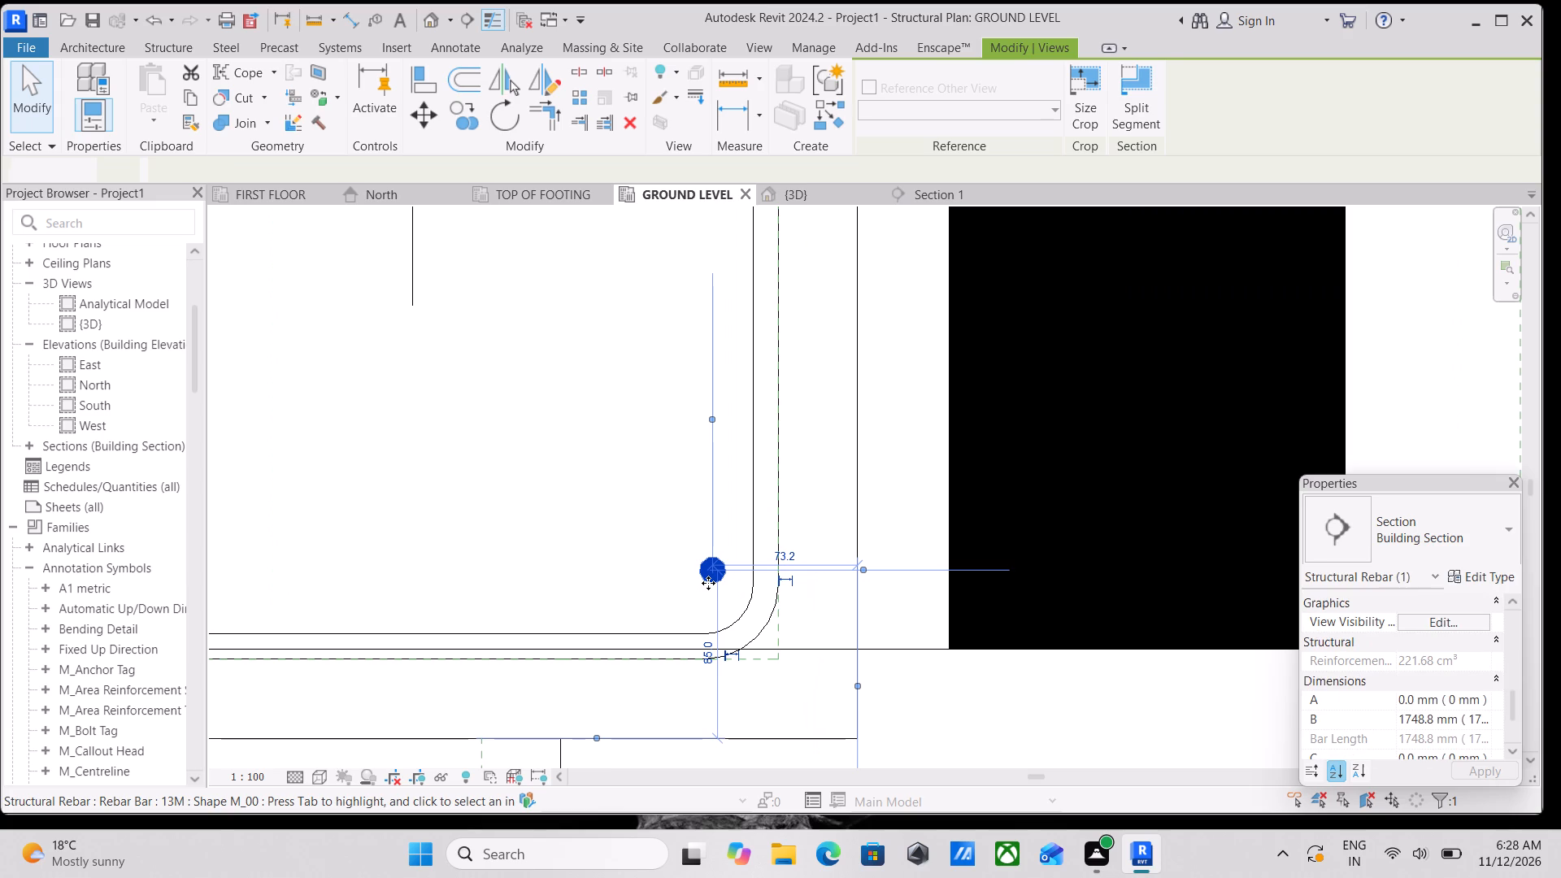
{"action": "key", "text": "Left"}
{"action": "key", "text": "Left"}
{"action": "key", "text": "Left"}
{"action": "key", "text": "Left"}
{"action": "key", "text": "Left"}
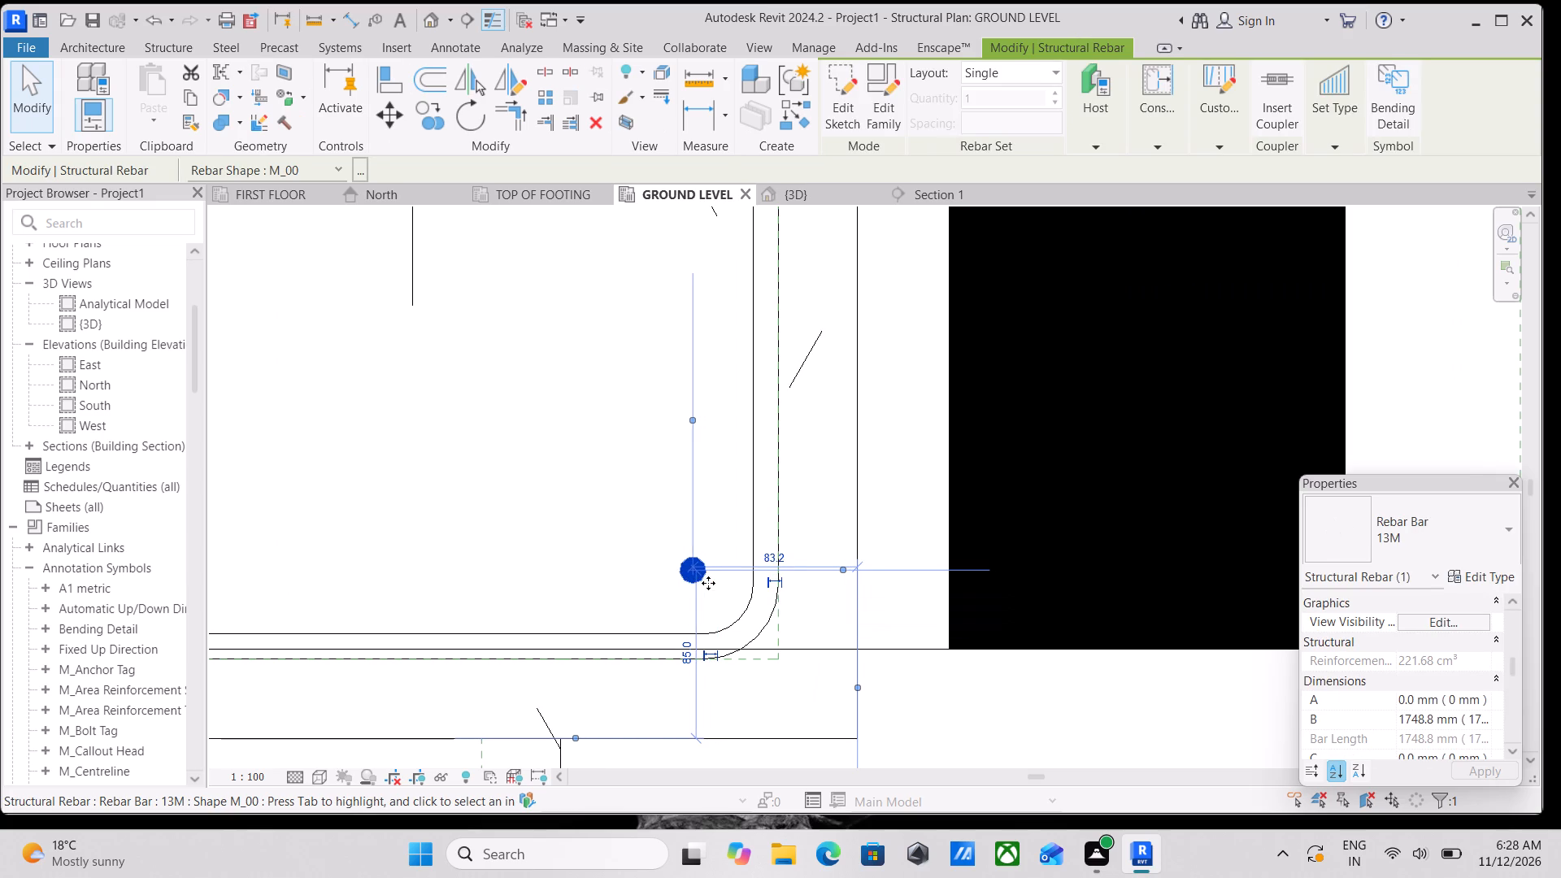
{"action": "key", "text": "Left"}
{"action": "key", "text": "Left"}
{"action": "key", "text": "Left"}
{"action": "key", "text": "Left"}
{"action": "key", "text": "Left"}
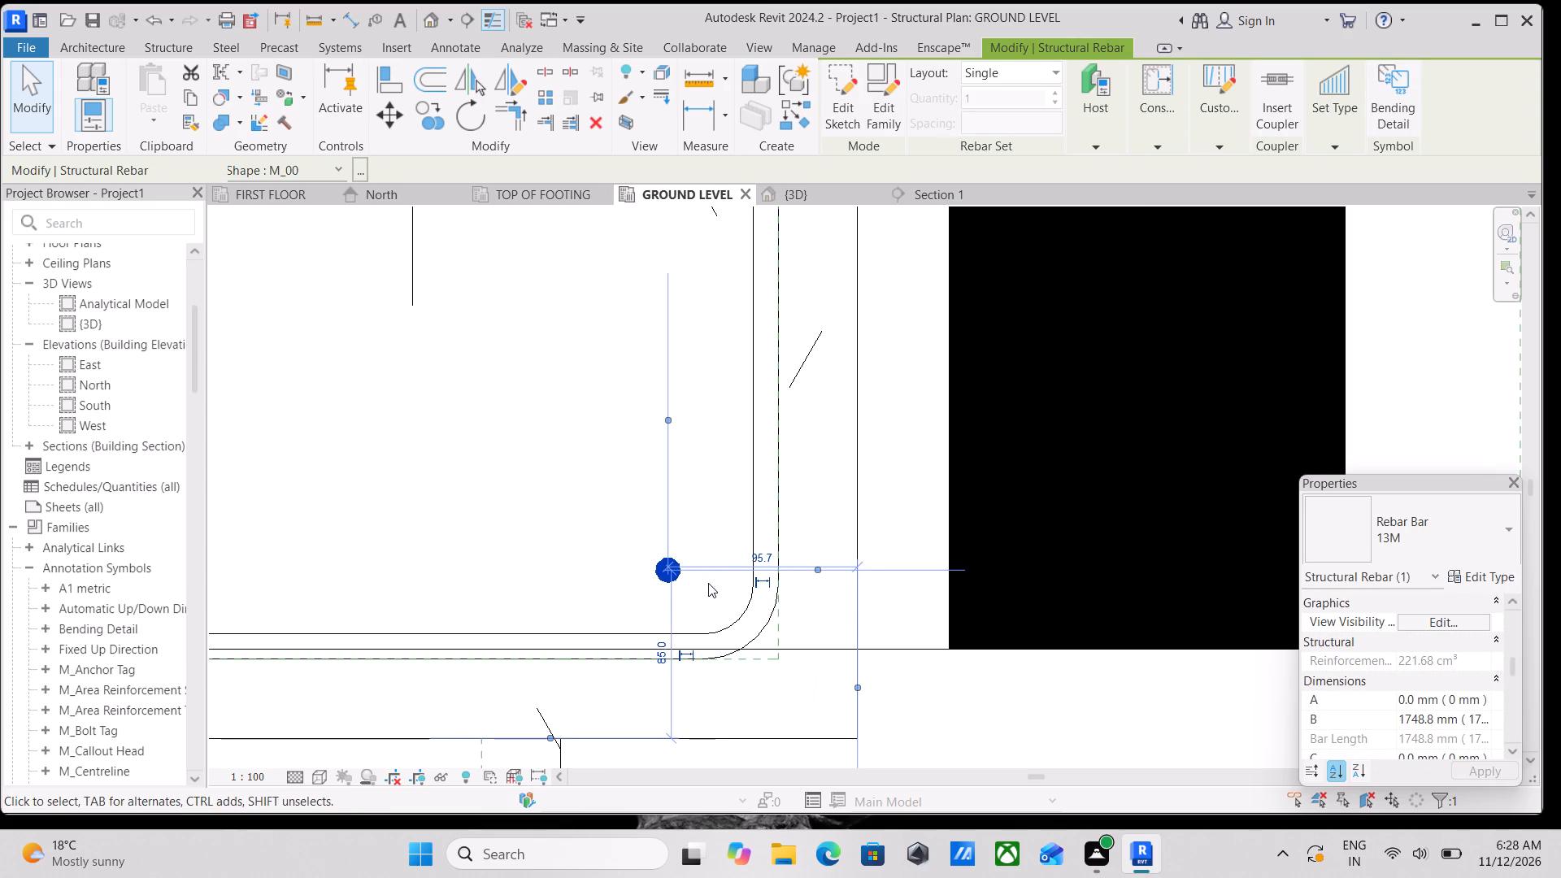
{"action": "key", "text": "Left"}
{"action": "key", "text": "Left"}
Try Maximum Spacing for the M_00 bar's rebar set, and change the layout to Fixed Number with a quantity of 4.
{"action": "scroll", "coordinate": [715, 569], "scroll_direction": "down", "scroll_amount": 5}
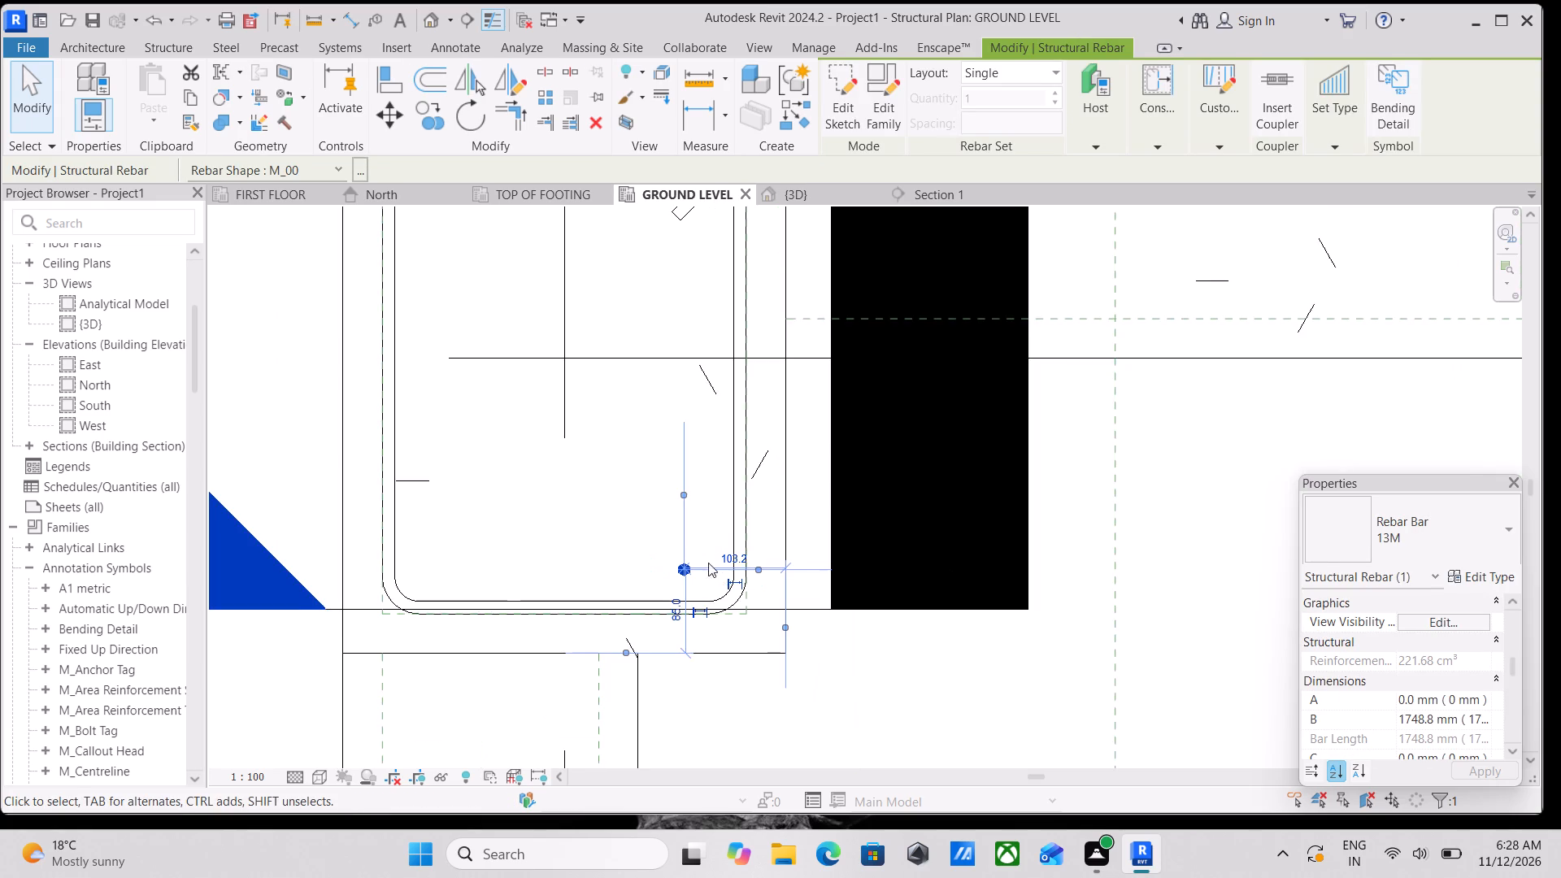
{"action": "scroll", "coordinate": [706, 546], "scroll_direction": "down", "scroll_amount": 2}
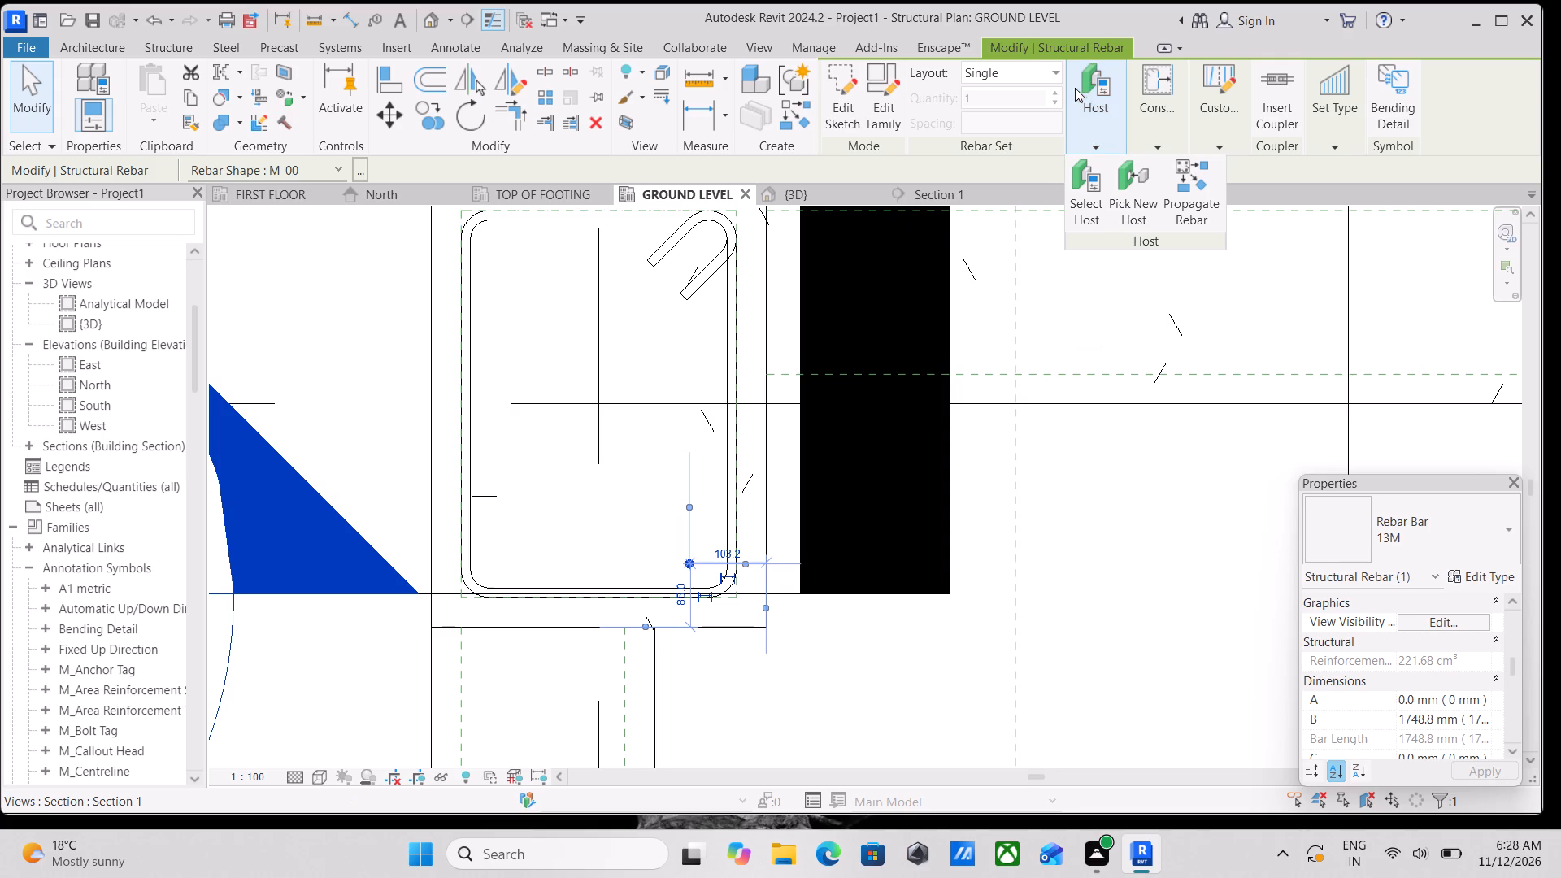
{"action": "left_click", "coordinate": [1047, 80]}
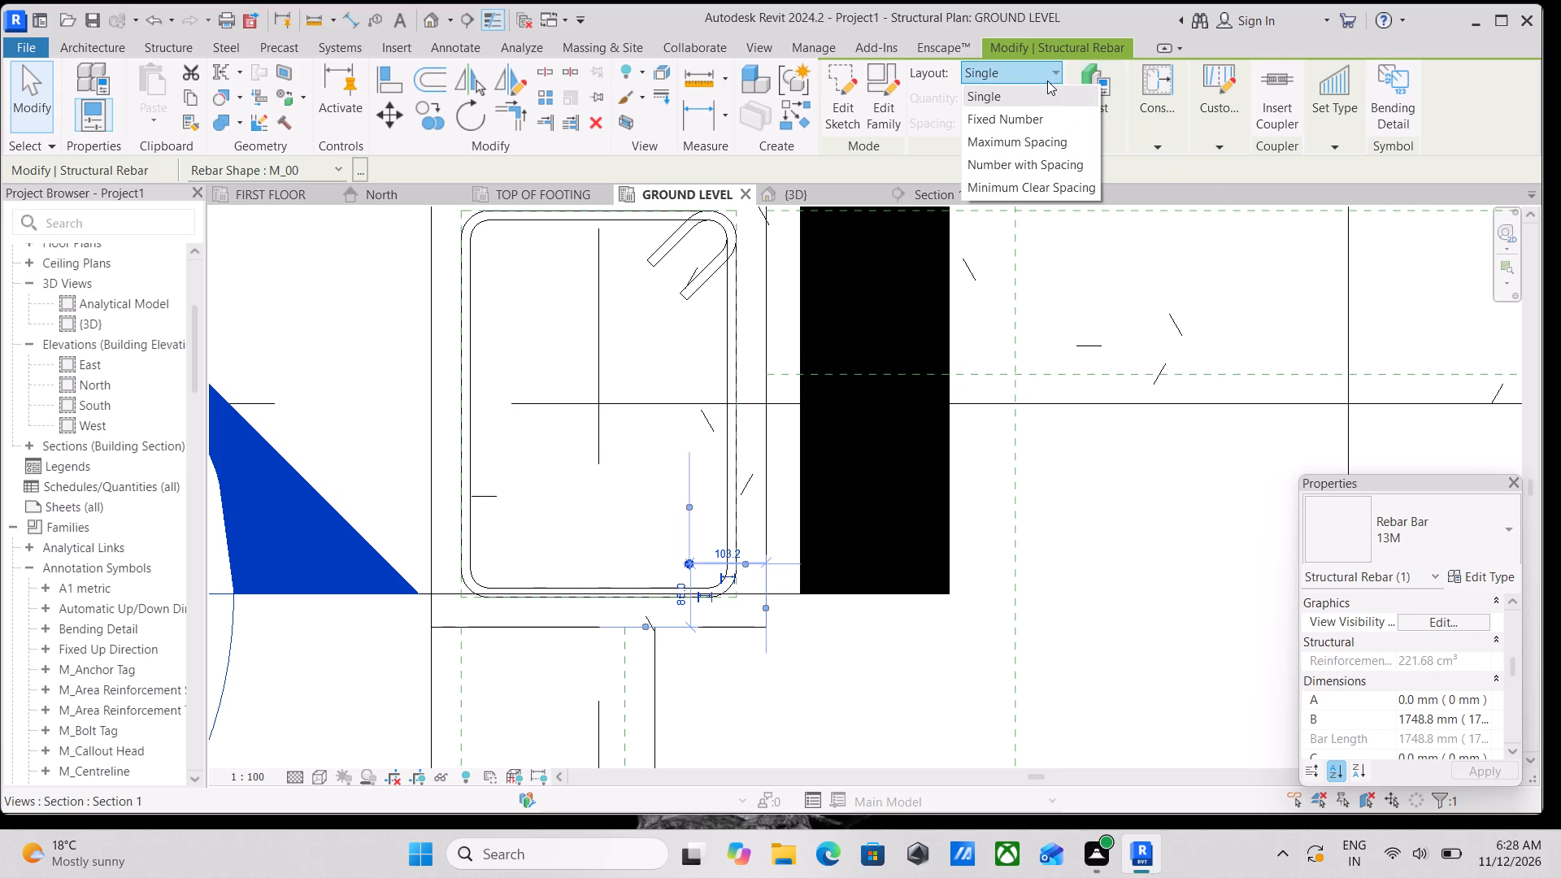
{"action": "left_click", "coordinate": [1041, 141]}
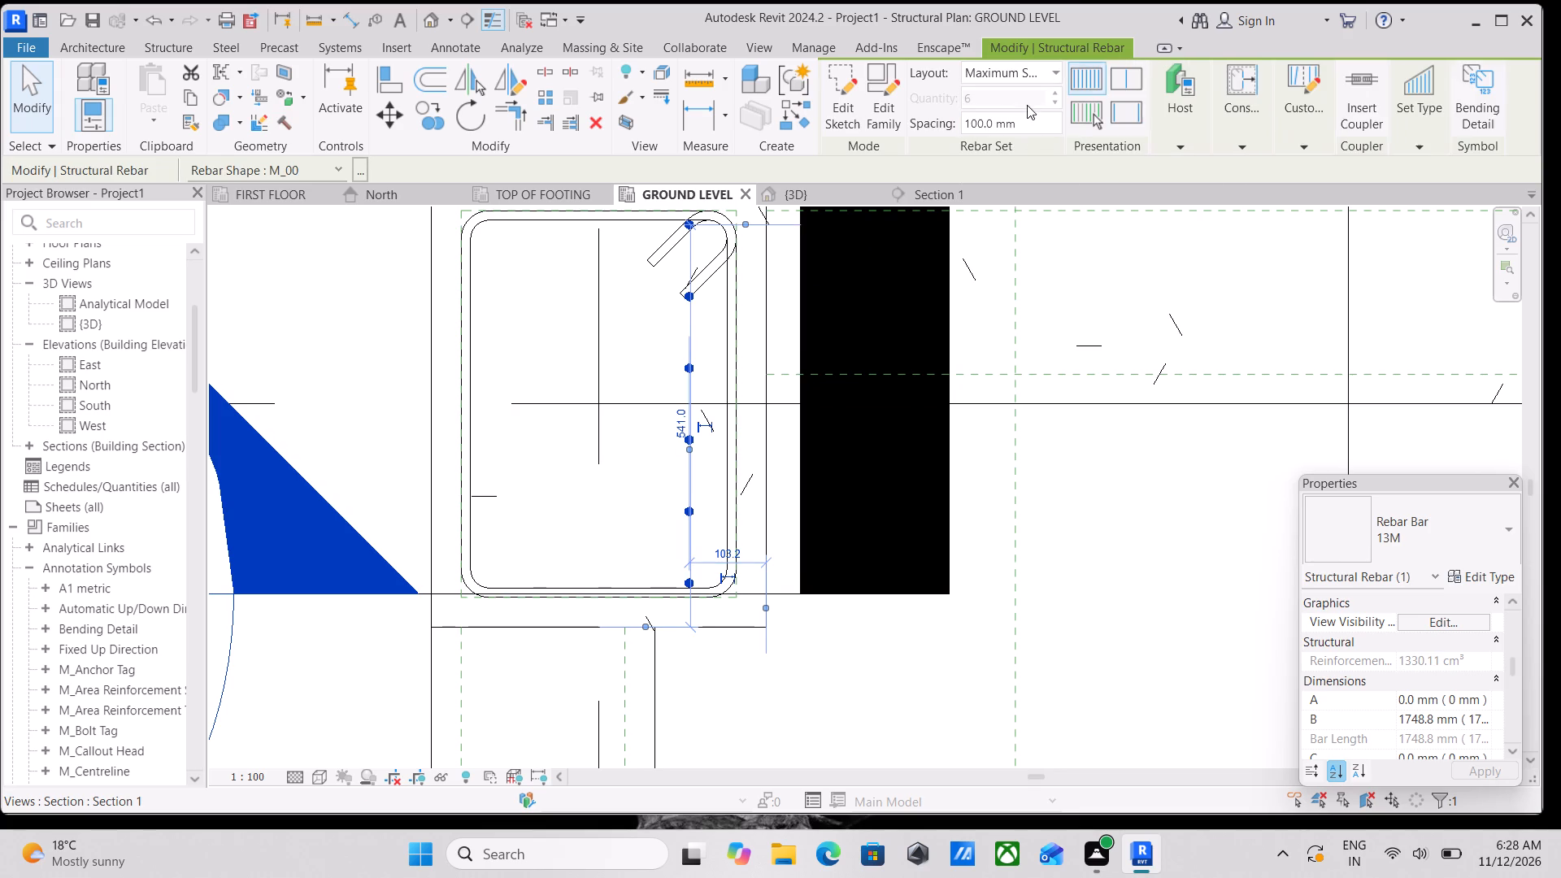
{"action": "left_click", "coordinate": [1036, 73]}
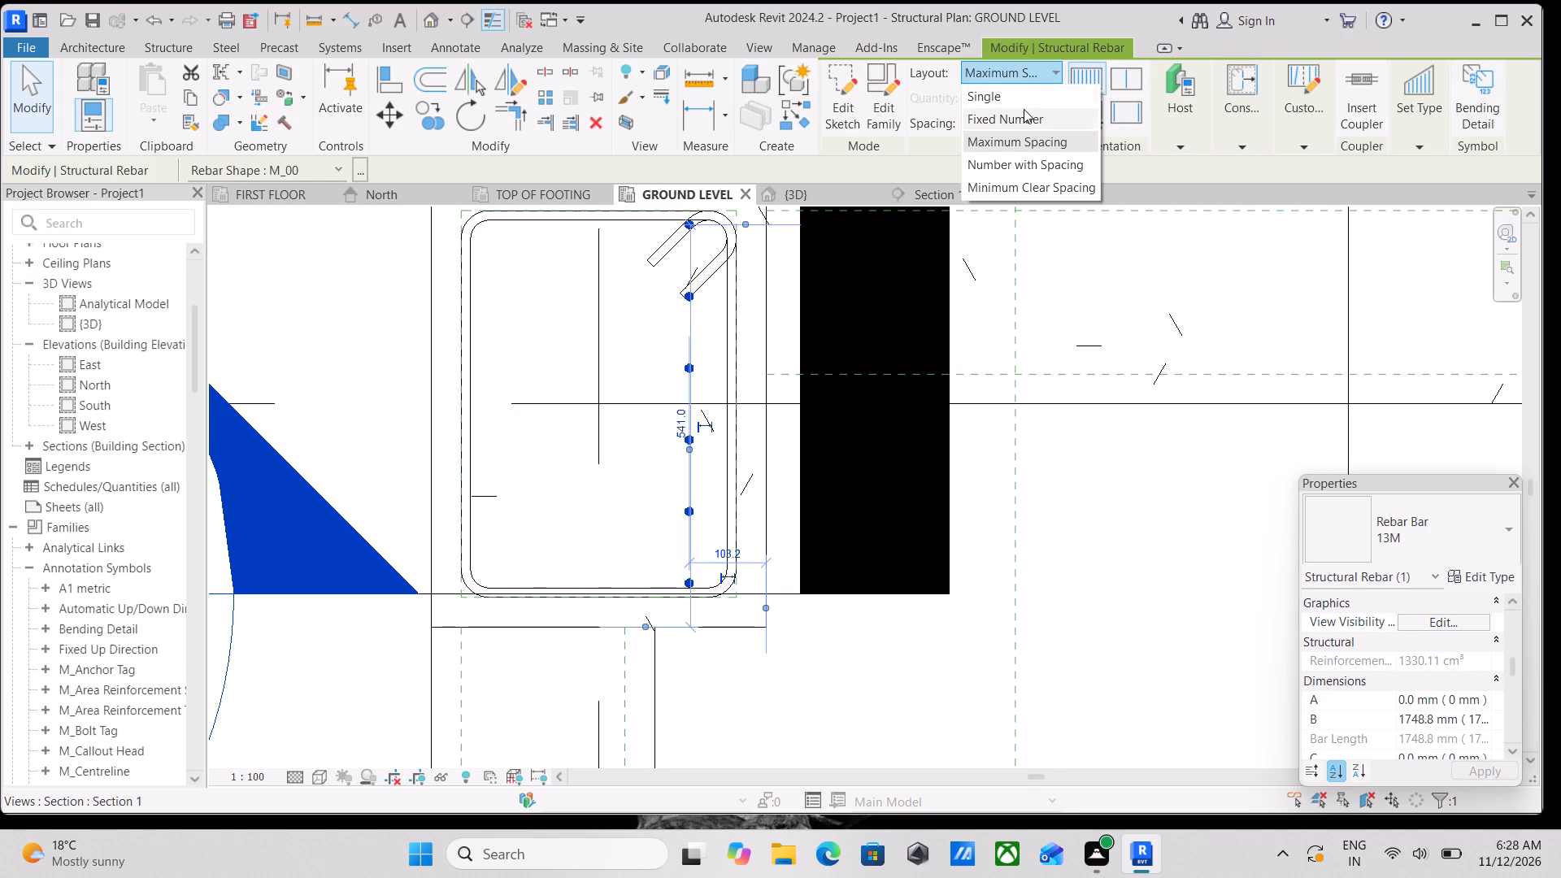
{"action": "left_click", "coordinate": [1024, 115]}
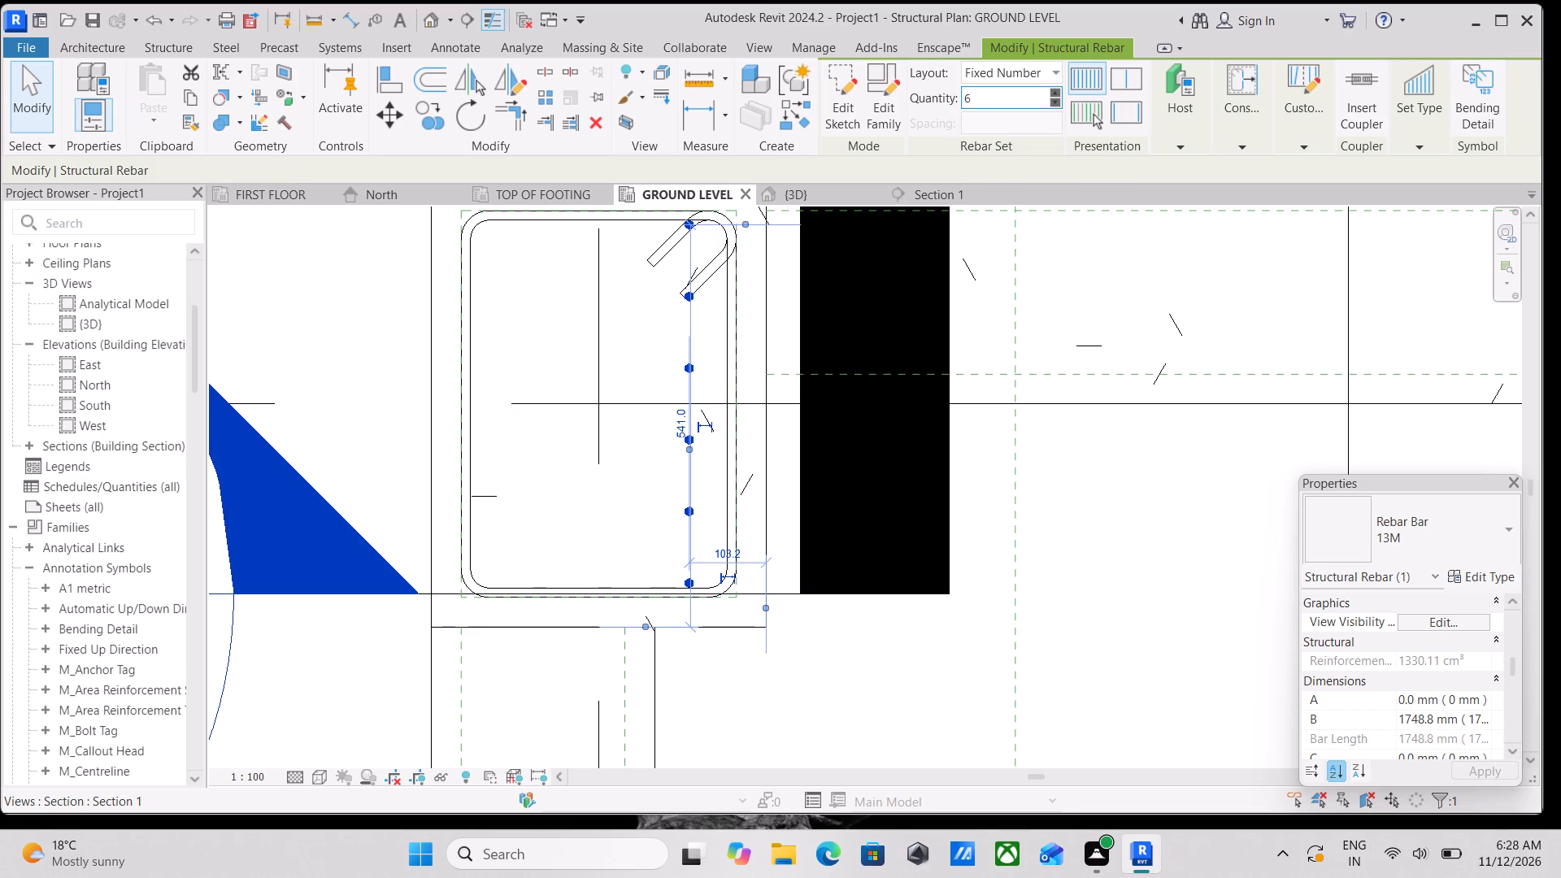
{"action": "left_click", "coordinate": [1002, 98]}
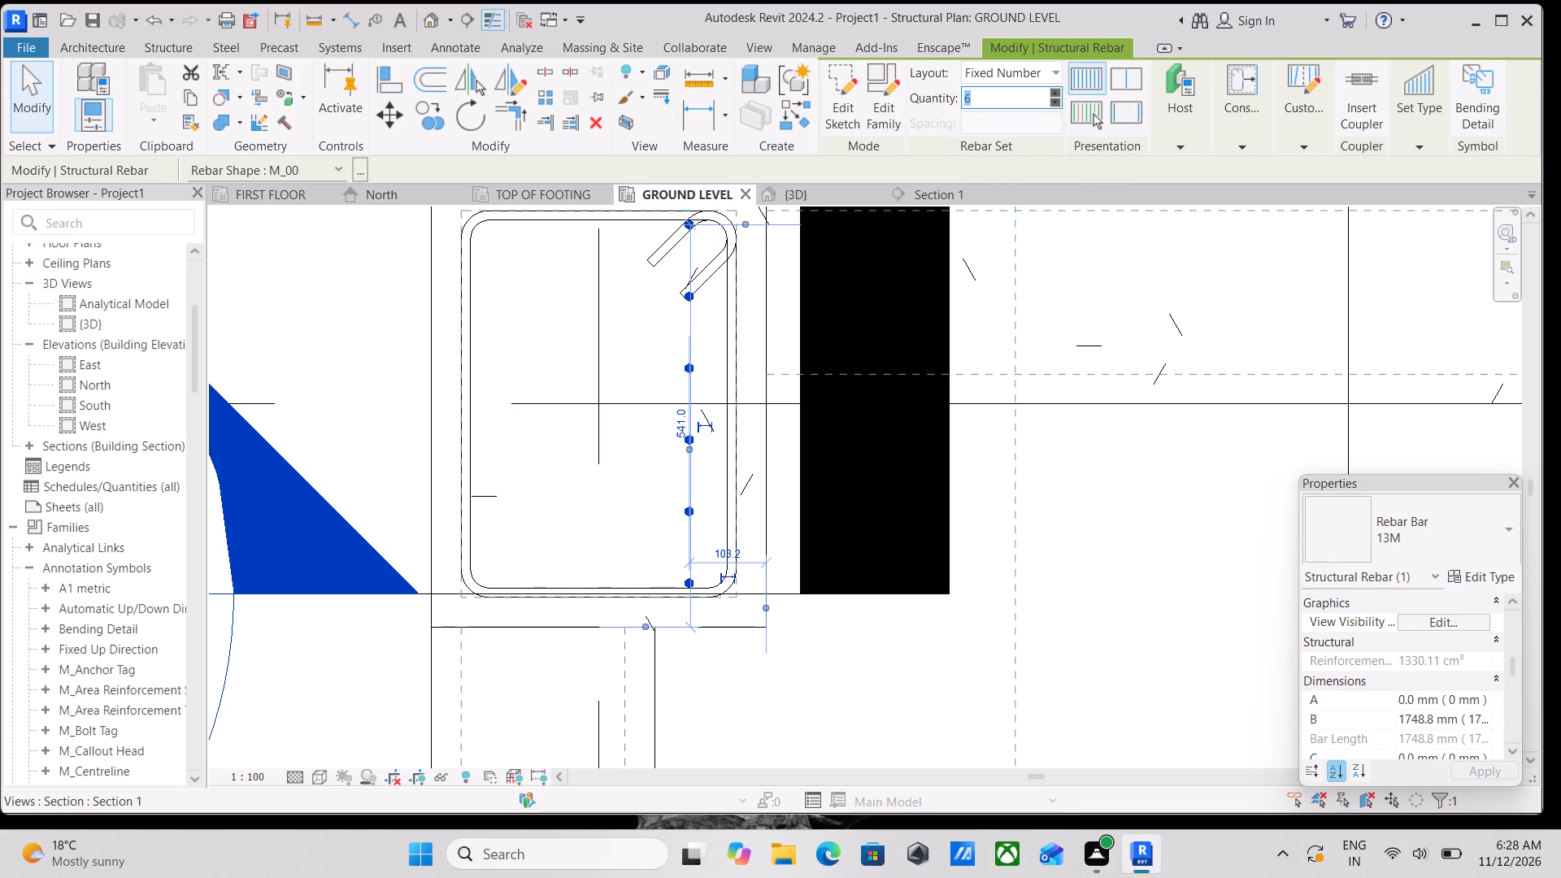
{"action": "key", "text": "4"}
{"action": "key", "text": "Return"}
{"action": "scroll", "coordinate": [694, 567], "scroll_direction": "up", "scroll_amount": 1}
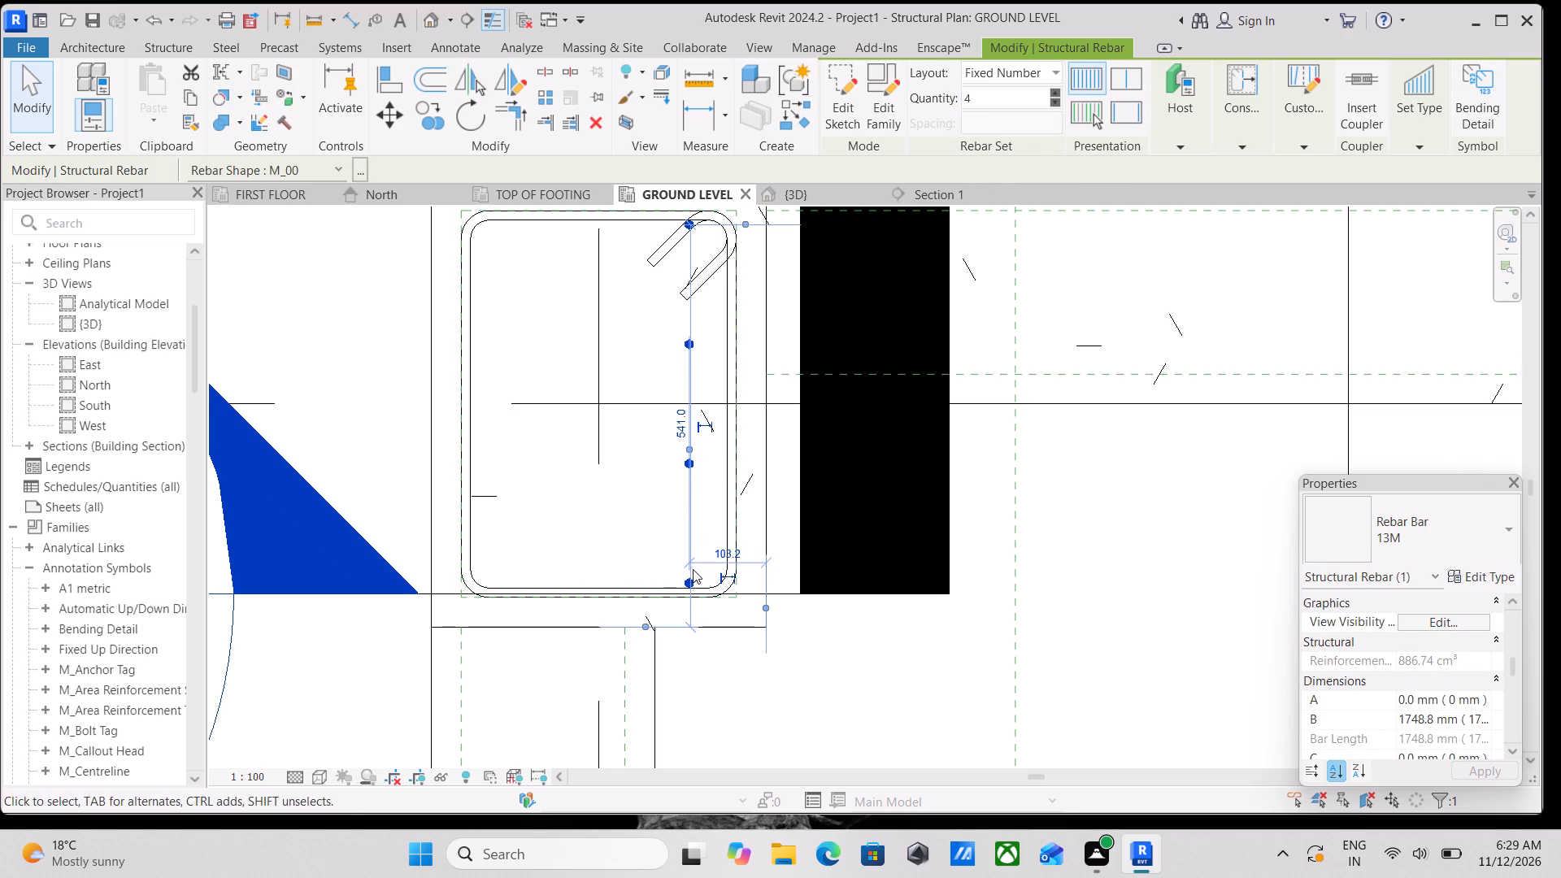
{"action": "scroll", "coordinate": [693, 569], "scroll_direction": "up", "scroll_amount": 1}
{"action": "scroll", "coordinate": [690, 519], "scroll_direction": "down", "scroll_amount": 1}
{"action": "middle_click_drag", "start_coordinate": [690, 519], "coordinate": [707, 595]}
{"action": "scroll", "coordinate": [727, 465], "scroll_direction": "down", "scroll_amount": 1}
{"action": "middle_click_drag", "start_coordinate": [727, 465], "coordinate": [723, 511]}
{"action": "scroll", "coordinate": [709, 307], "scroll_direction": "up", "scroll_amount": 6}
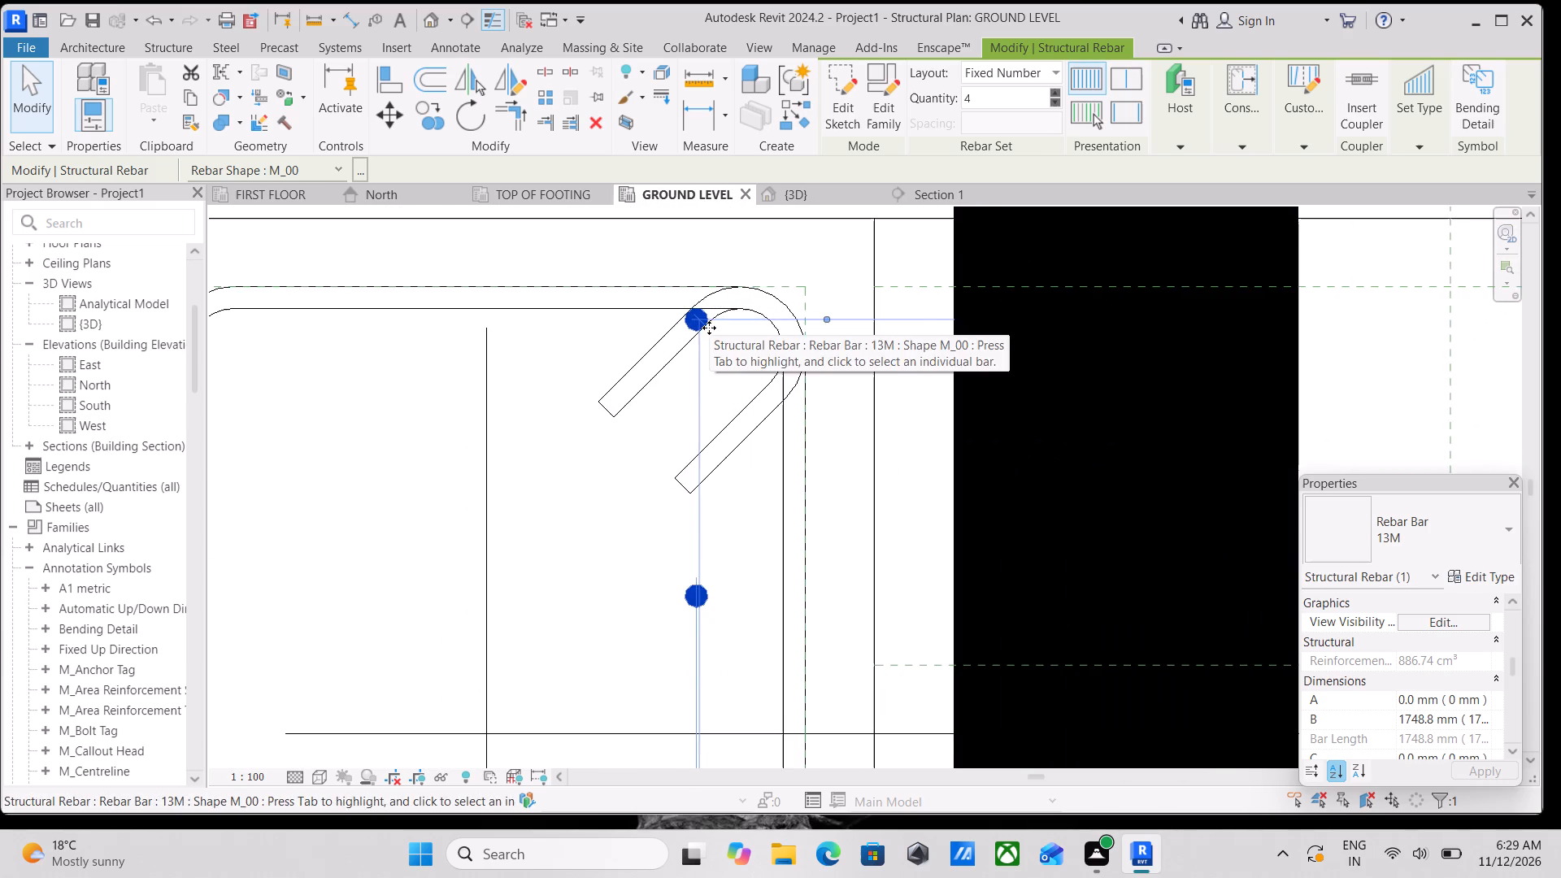
{"action": "scroll", "coordinate": [709, 328], "scroll_direction": "down", "scroll_amount": 5}
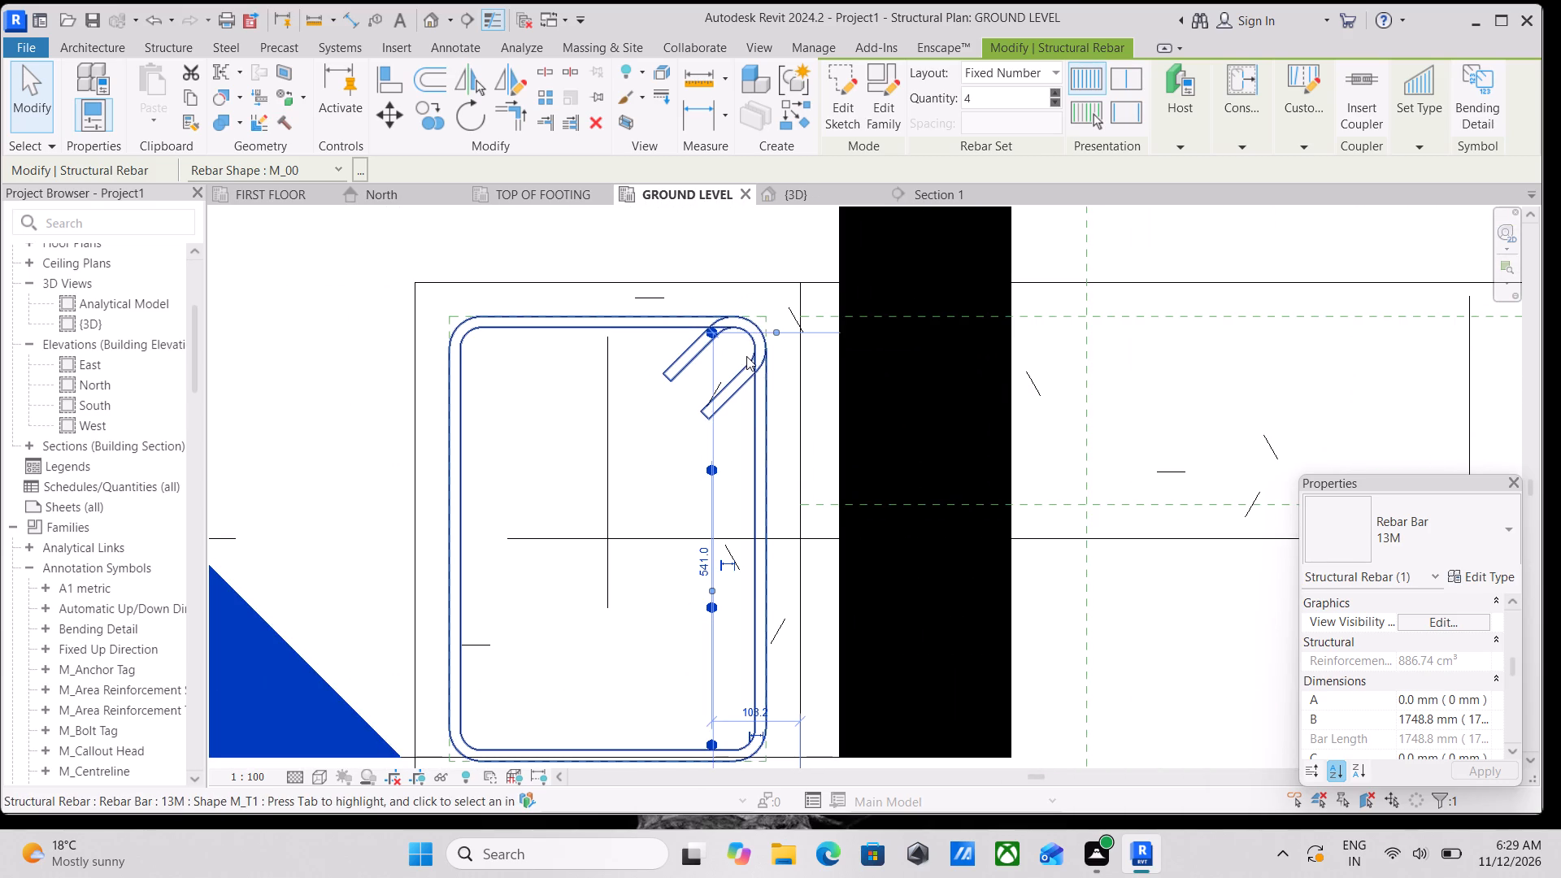
Return the M_00 rebar set's layout to Single.
{"action": "left_click", "coordinate": [1046, 72]}
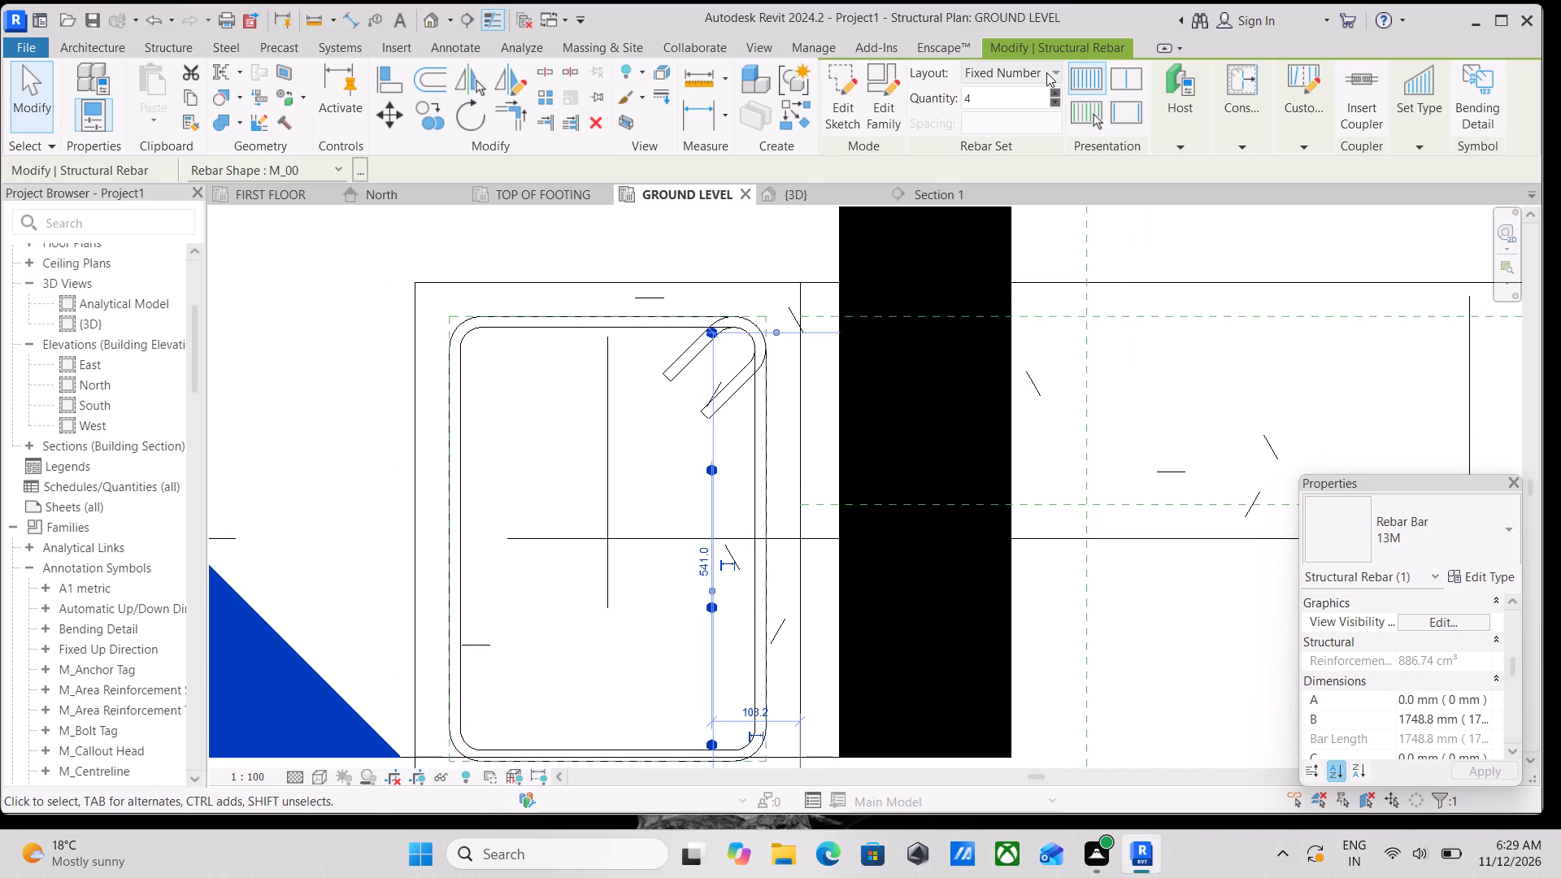
{"action": "left_click", "coordinate": [1024, 94]}
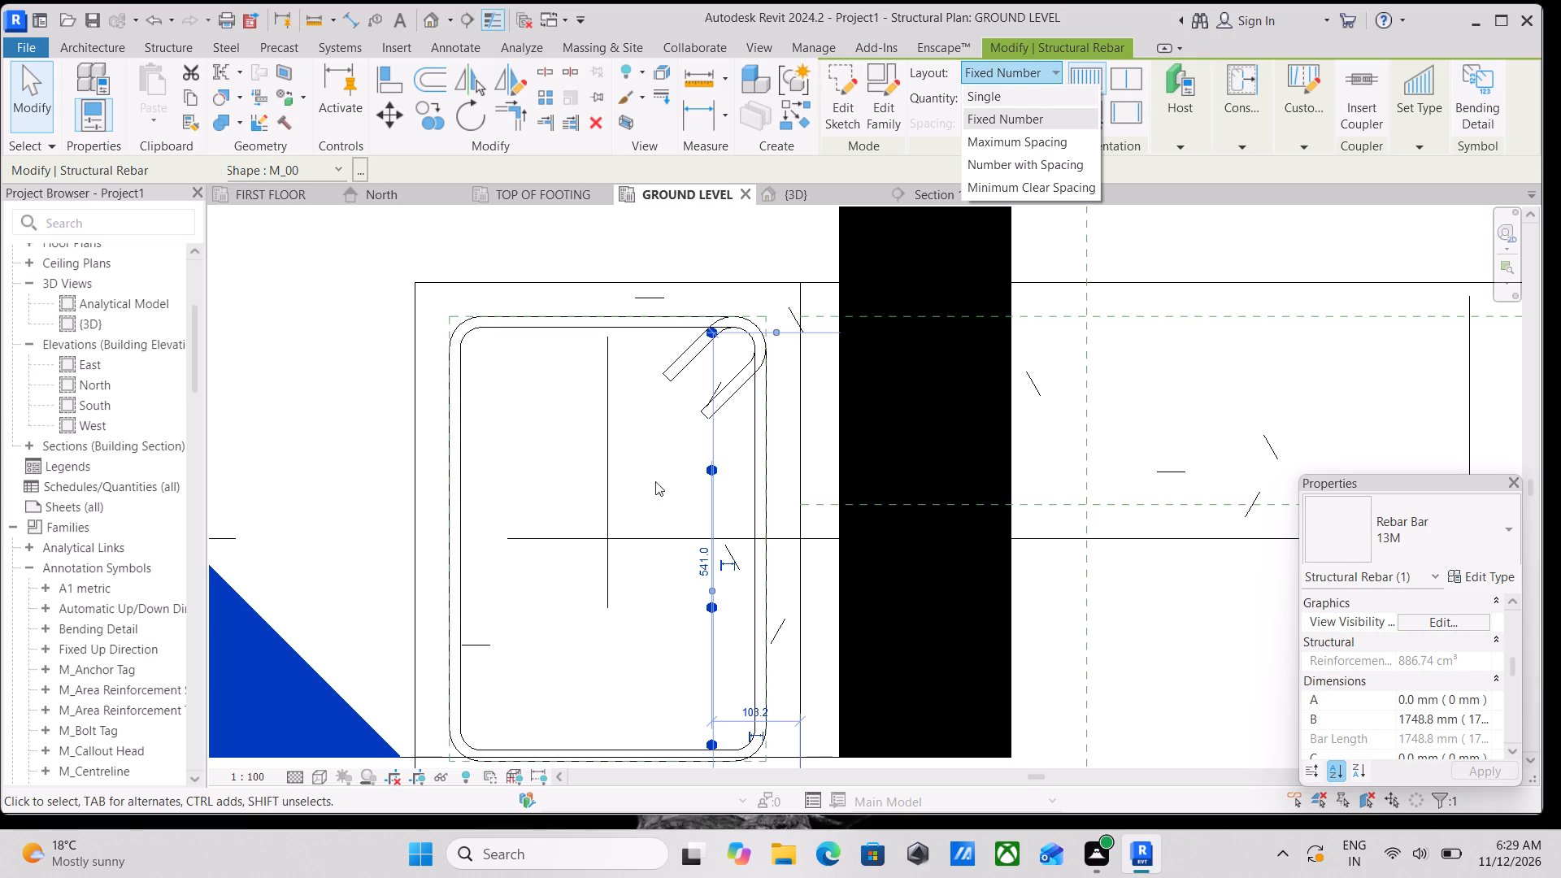
Nudge the vertical M_00 bar down in the corner column to about 97 mm from the column's upper face in plan.
{"action": "scroll", "coordinate": [660, 492], "scroll_direction": "down", "scroll_amount": 1}
{"action": "middle_click_drag", "start_coordinate": [673, 472], "coordinate": [677, 467]}
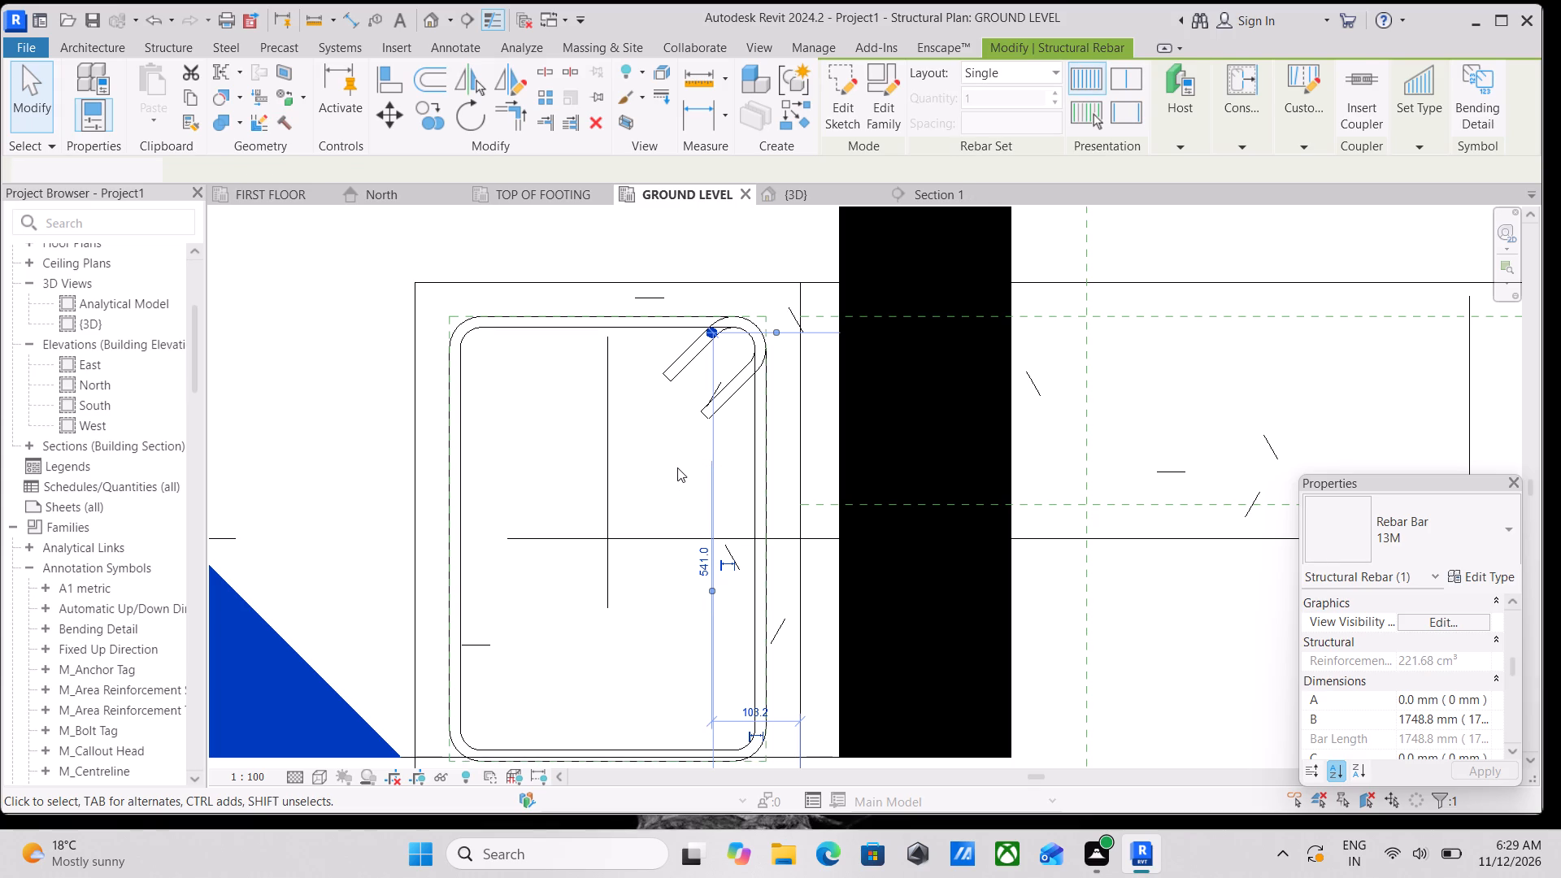
{"action": "middle_click_drag", "start_coordinate": [677, 467], "coordinate": [685, 457]}
{"action": "scroll", "coordinate": [720, 348], "scroll_direction": "up", "scroll_amount": 7}
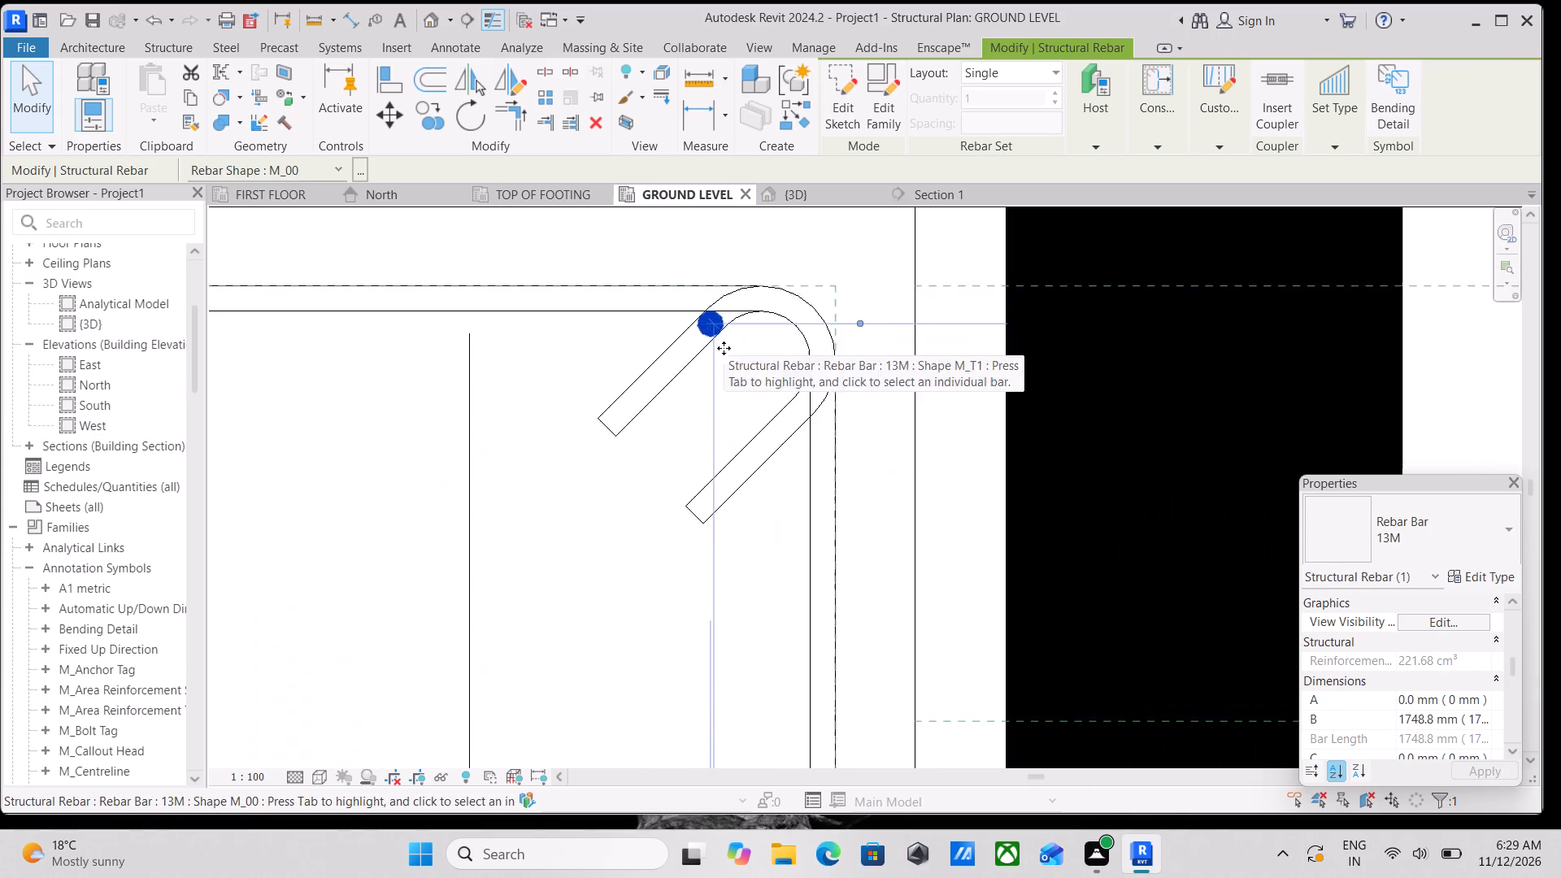
{"action": "scroll", "coordinate": [724, 348], "scroll_direction": "up", "scroll_amount": 3}
{"action": "scroll", "coordinate": [742, 359], "scroll_direction": "down", "scroll_amount": 3}
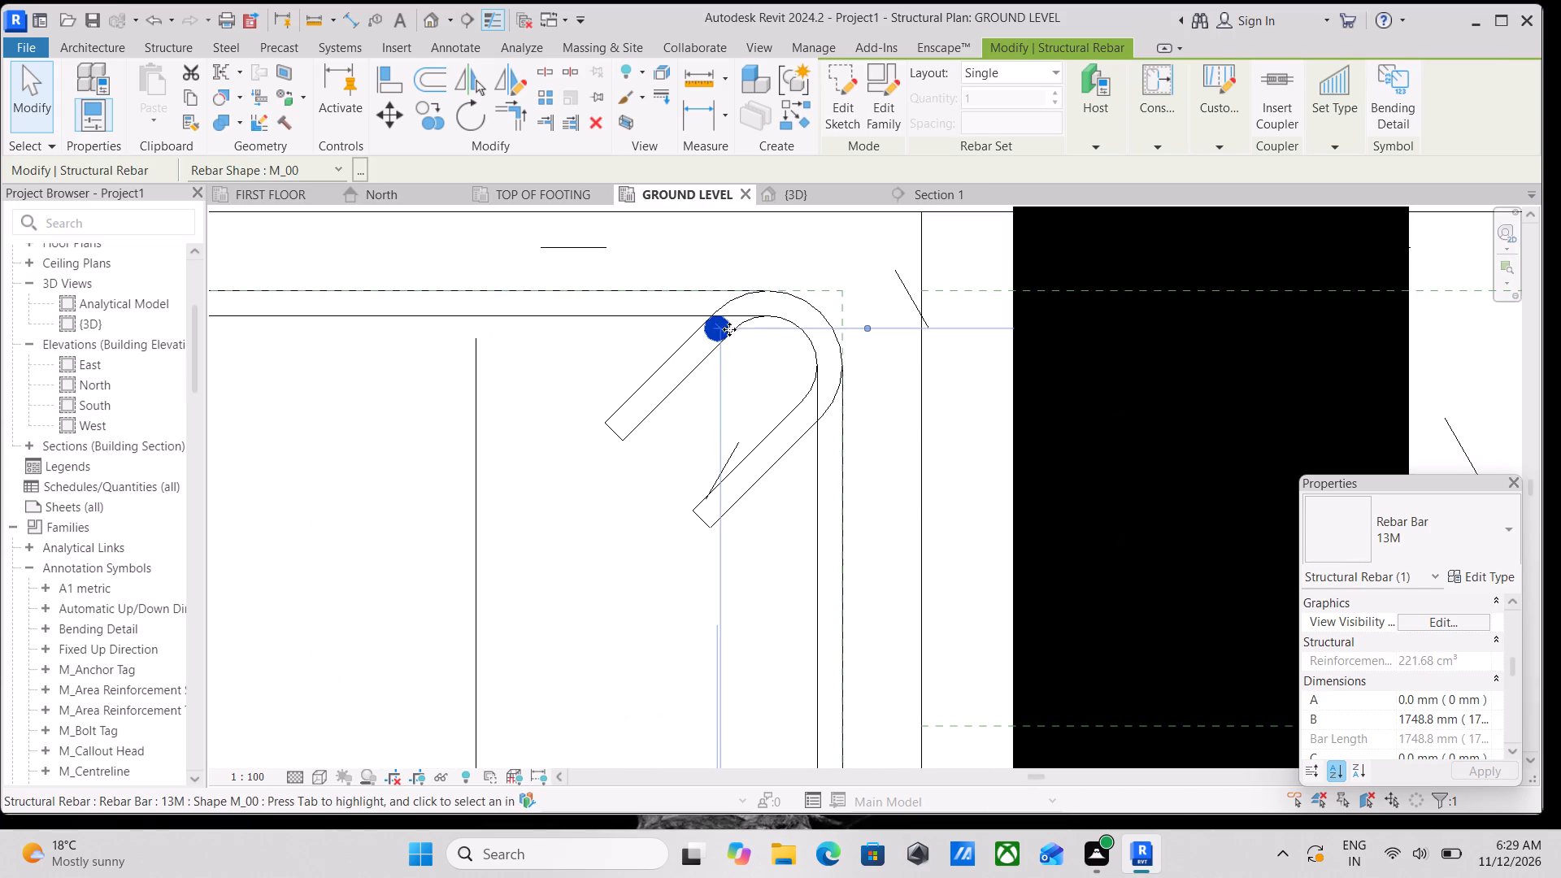
{"action": "key", "text": "Down"}
{"action": "key", "text": "Down"}
{"action": "key", "text": "Down"}
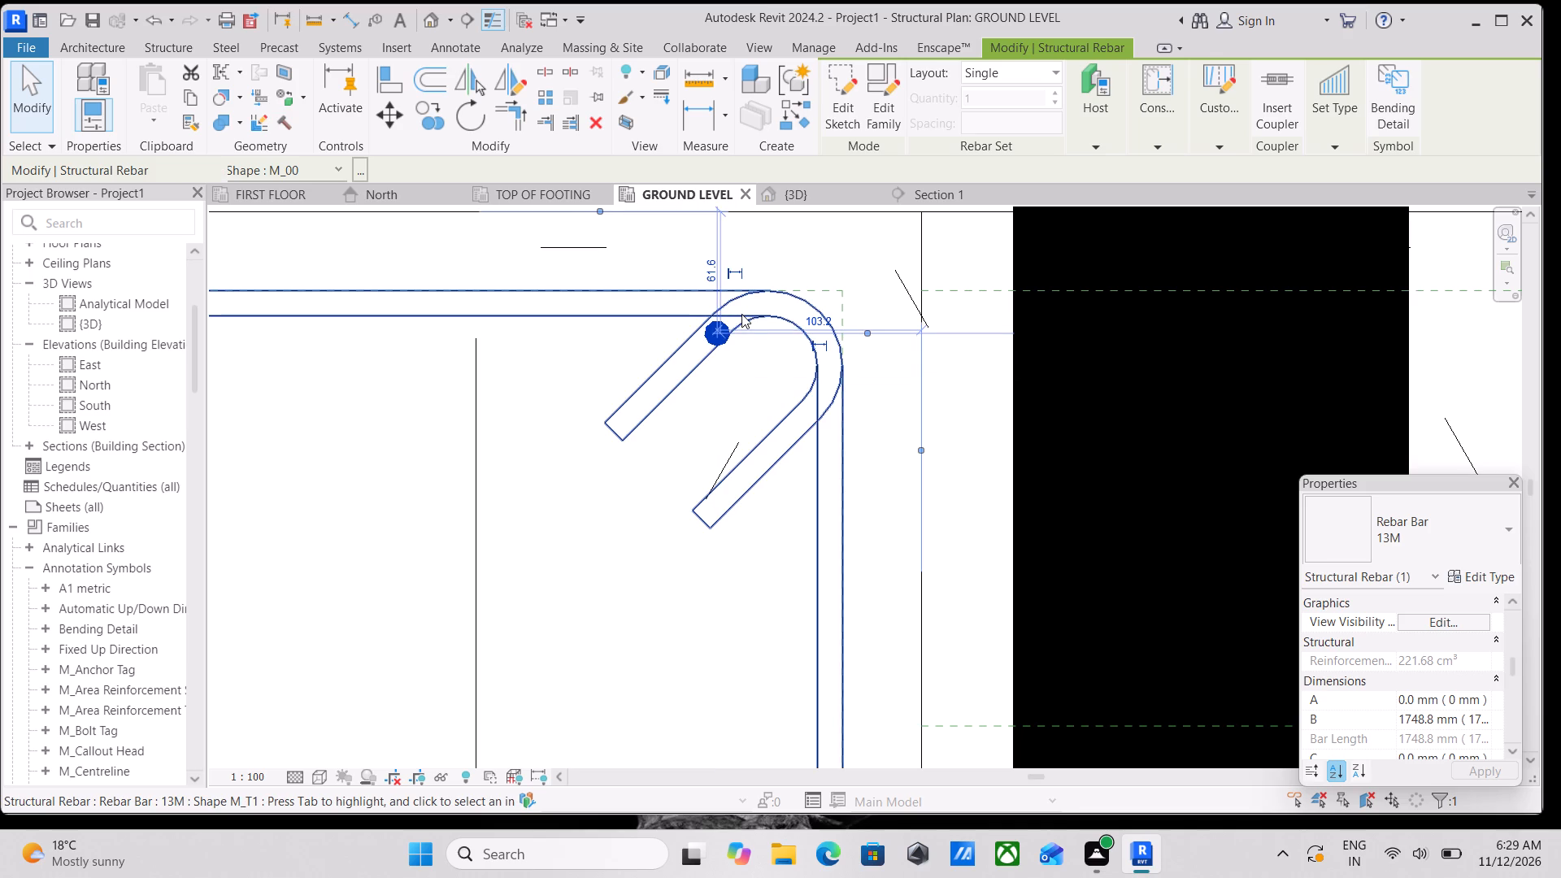
{"action": "key", "text": "Down"}
{"action": "key", "text": "Down"}
{"action": "key", "text": "Down"}
{"action": "key", "text": "Down"}
{"action": "key", "text": "Down"}
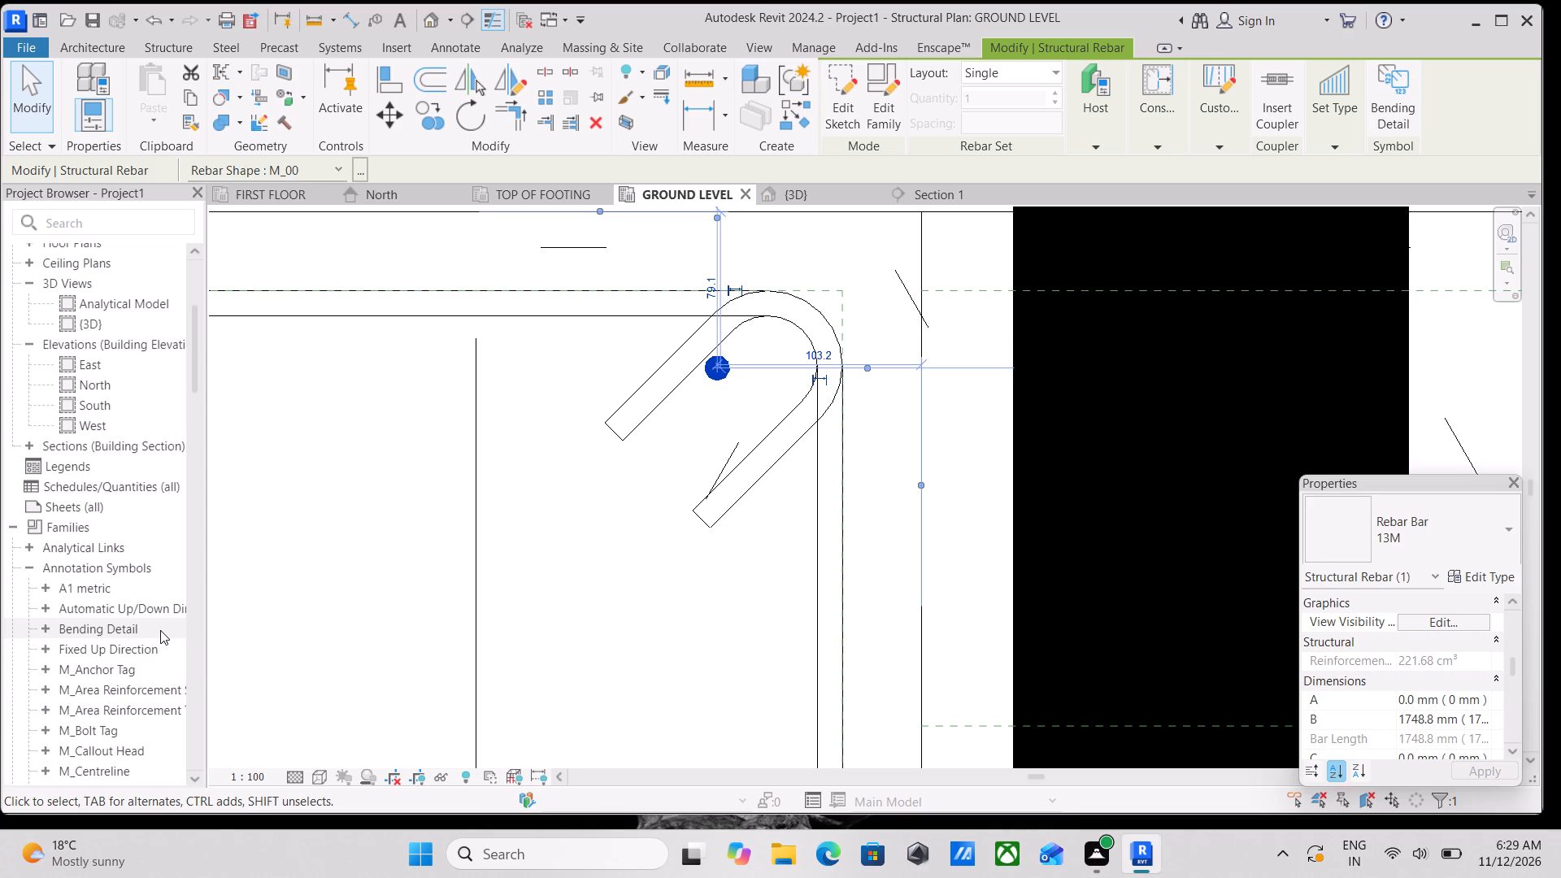
{"action": "key", "text": "Down"}
{"action": "key", "text": "Down"}
{"action": "key", "text": "Down"}
{"action": "key", "text": "Down"}
{"action": "key", "text": "Down"}
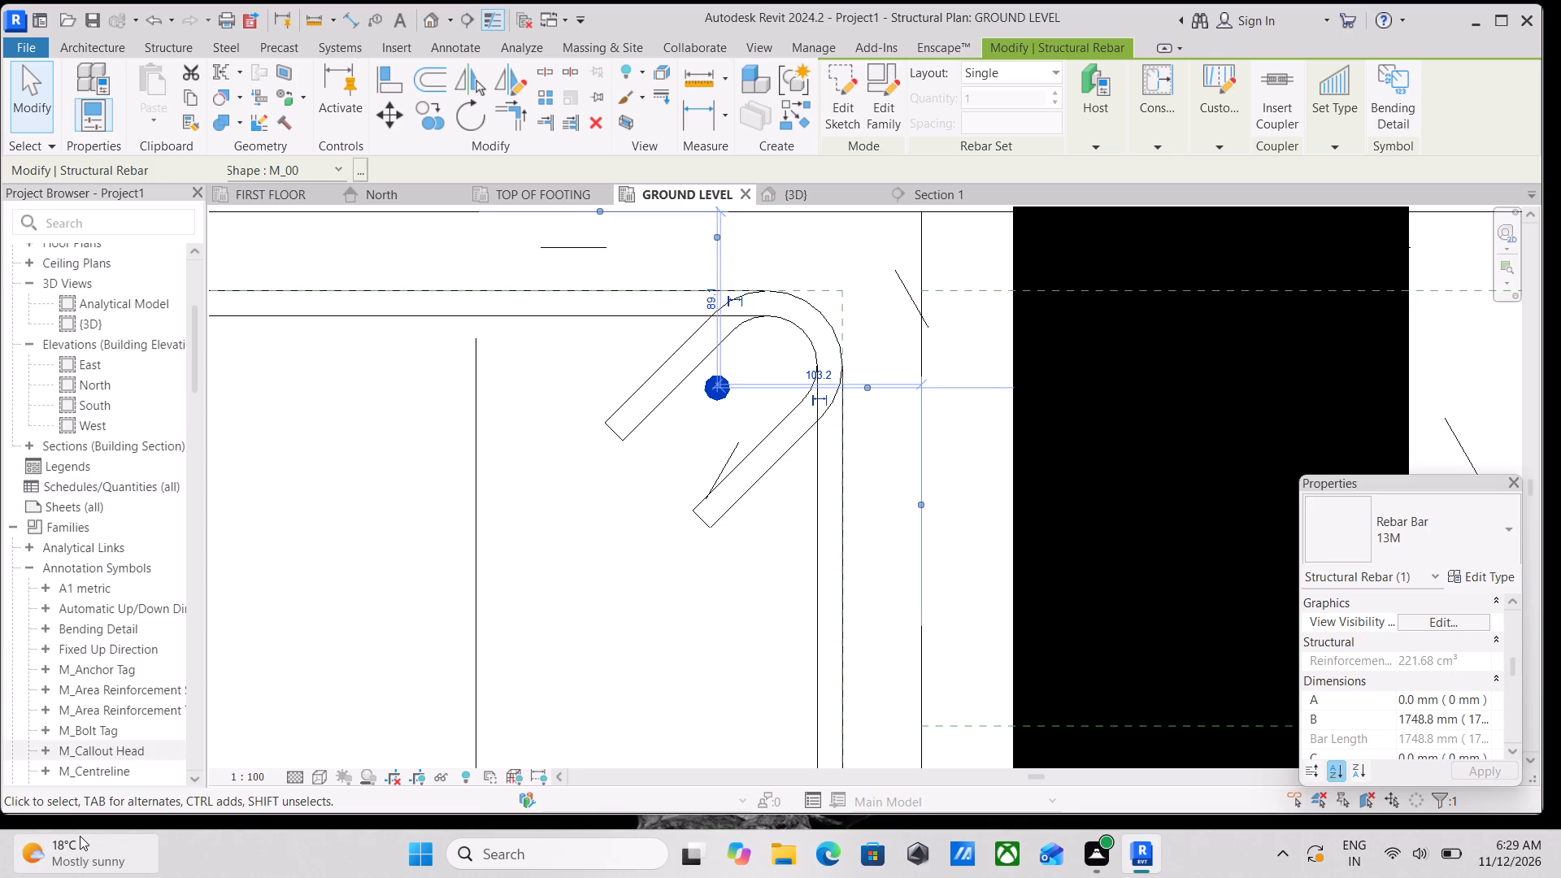
{"action": "key", "text": "Down"}
{"action": "key", "text": "Down"}
Nudge the M_00 bar inside the tie's hook to about 81 mm from the column's right face and 79 mm from its upper face.
{"action": "key", "text": "Right"}
{"action": "key", "text": "Right"}
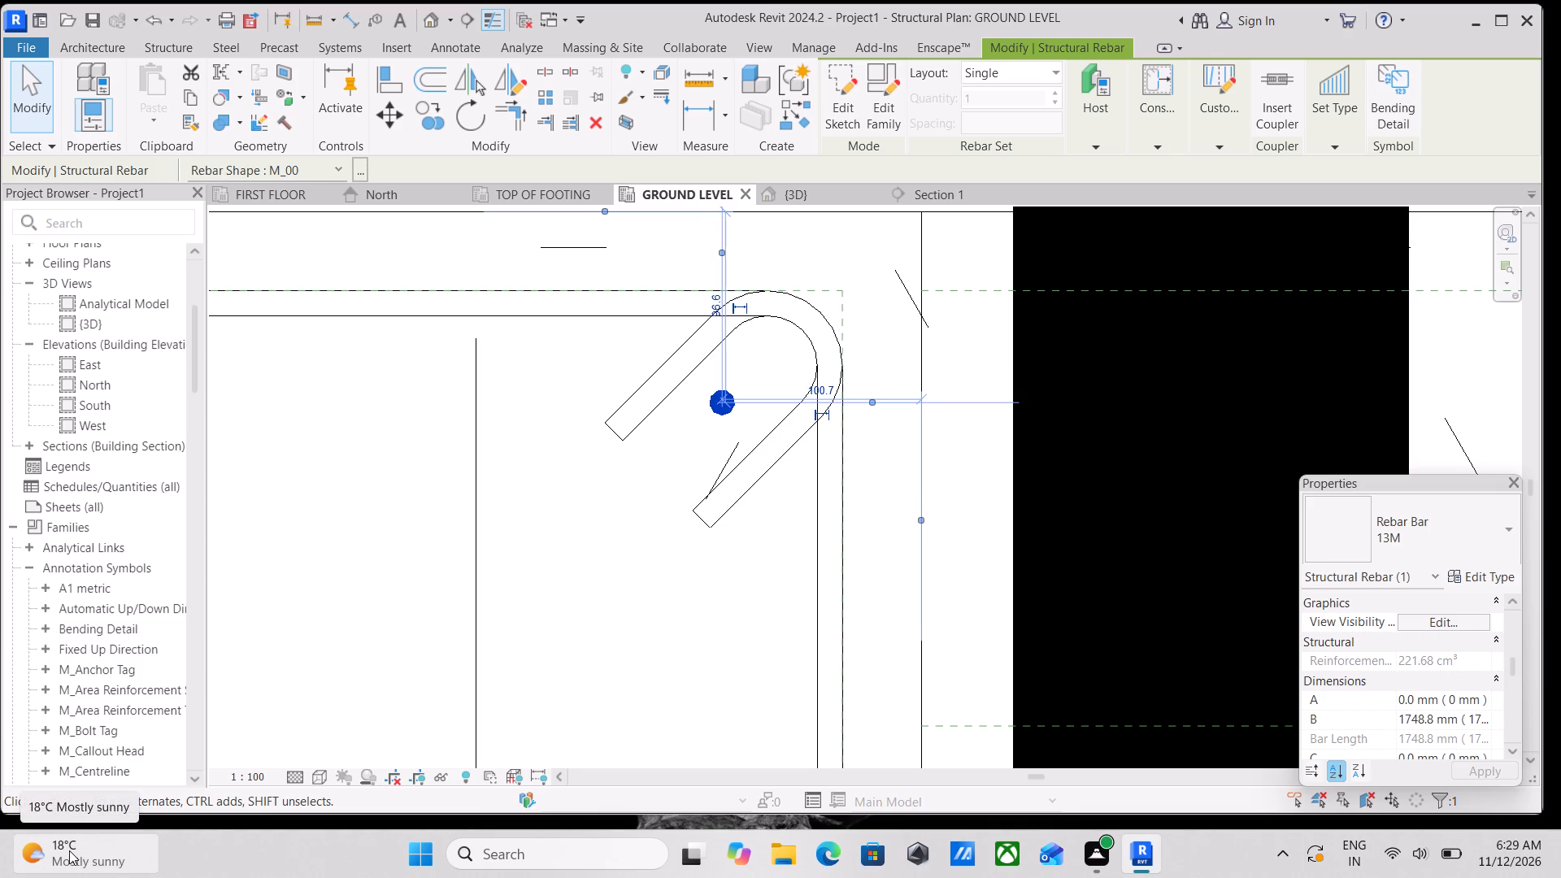
{"action": "key", "text": "Right"}
{"action": "key", "text": "Right"}
{"action": "key", "text": "Right"}
{"action": "key", "text": "Right"}
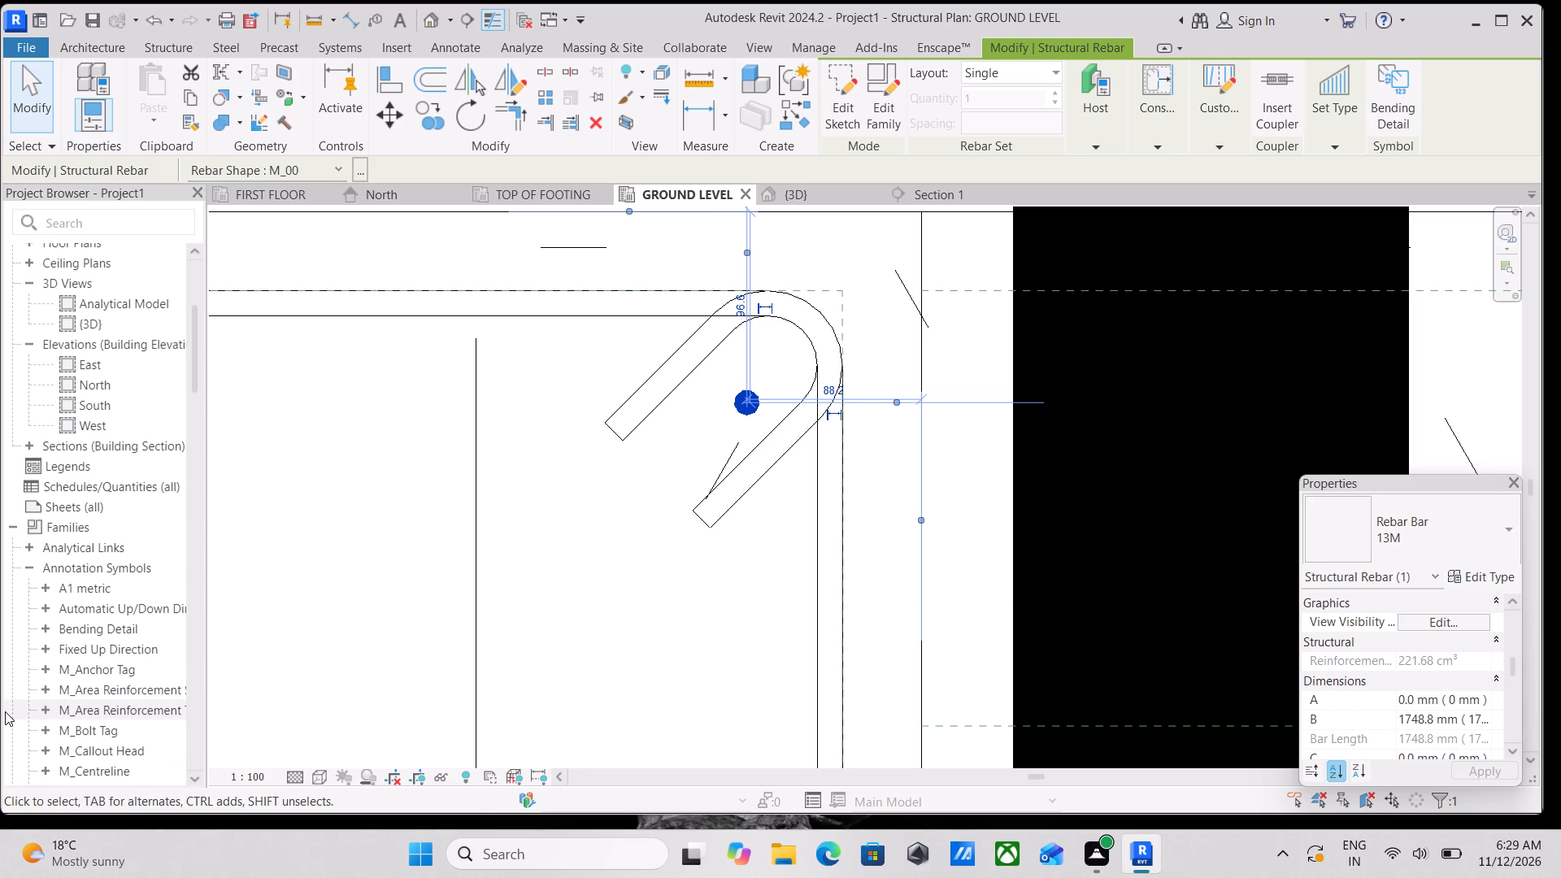
{"action": "key", "text": "Up"}
{"action": "key", "text": "Up"}
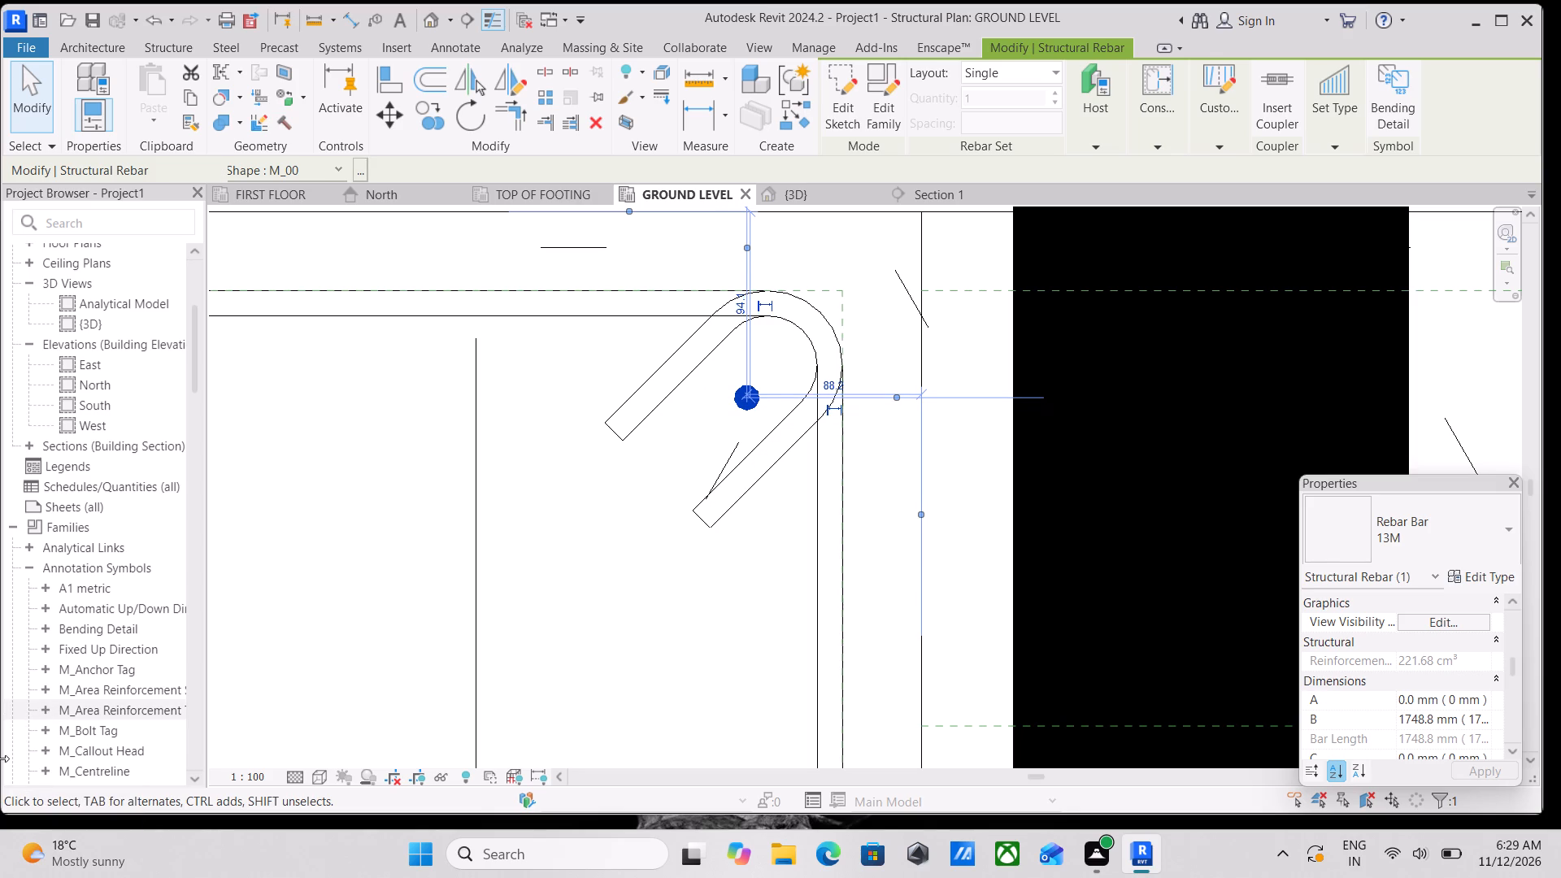
{"action": "key", "text": "Up"}
{"action": "key", "text": "Up"}
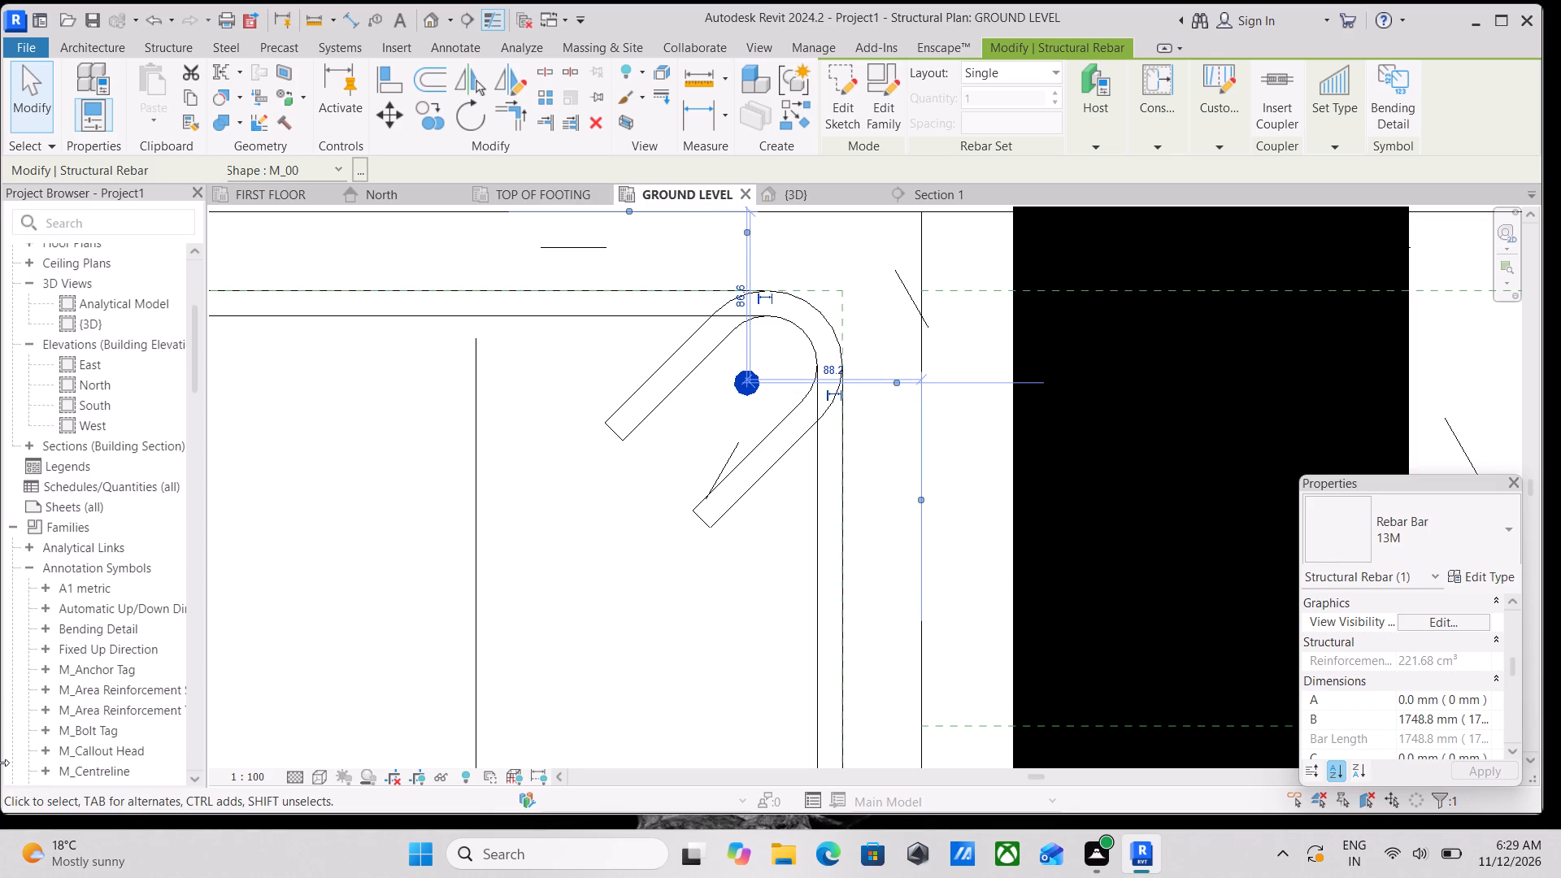
{"action": "key", "text": "Up"}
{"action": "key", "text": "Right"}
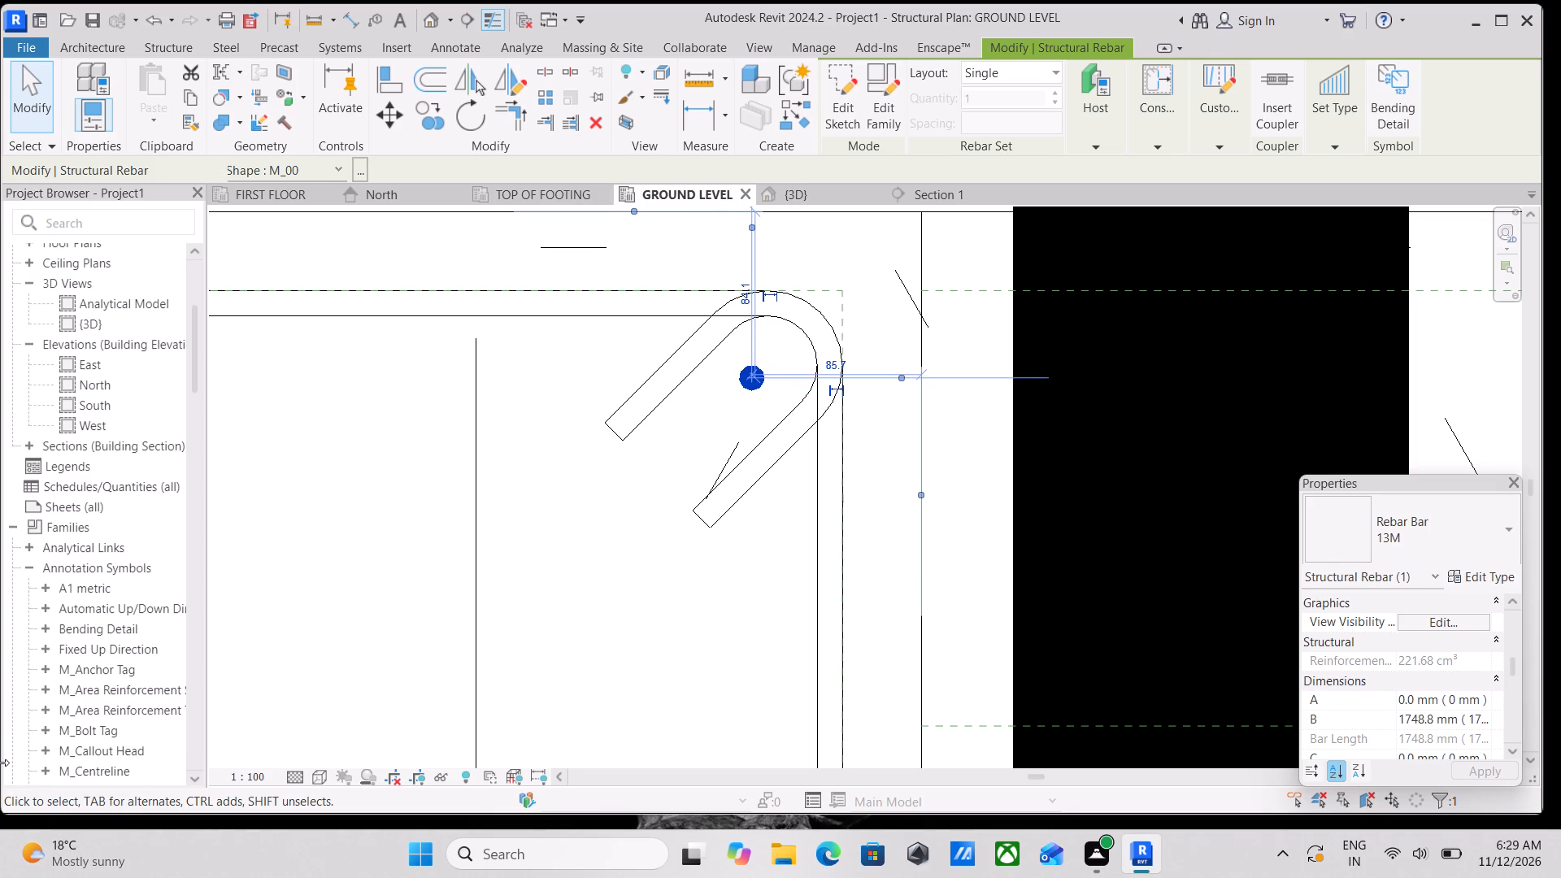
{"action": "key", "text": "Right"}
{"action": "key", "text": "Right"}
{"action": "key", "text": "Up"}
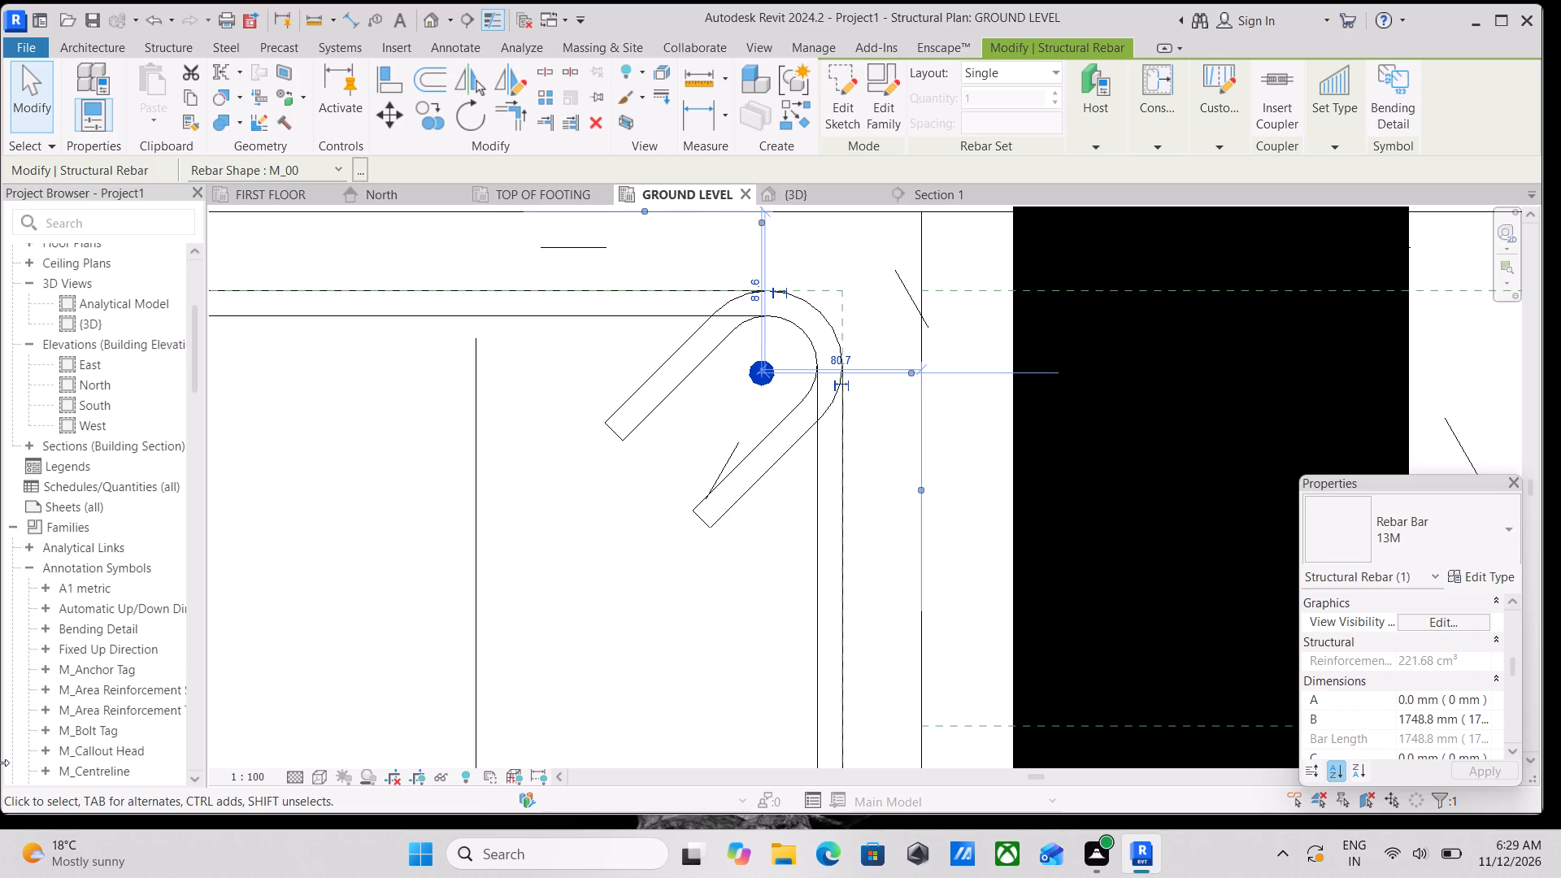
{"action": "key", "text": "Up"}
{"action": "key", "text": "Up"}
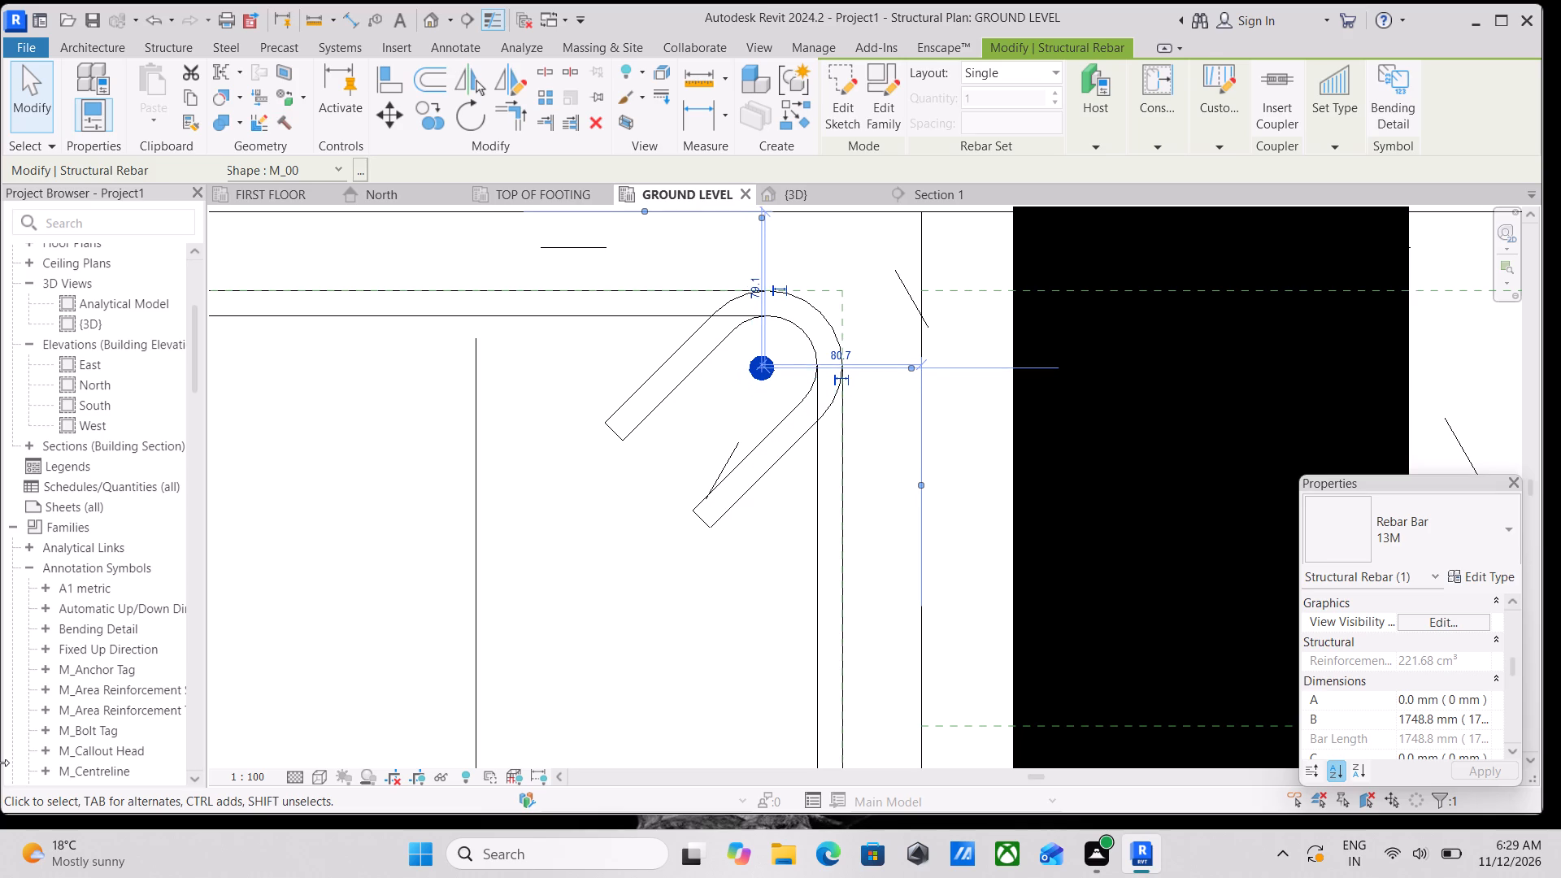
{"action": "key", "text": "Down"}
{"action": "key", "text": "Escape"}
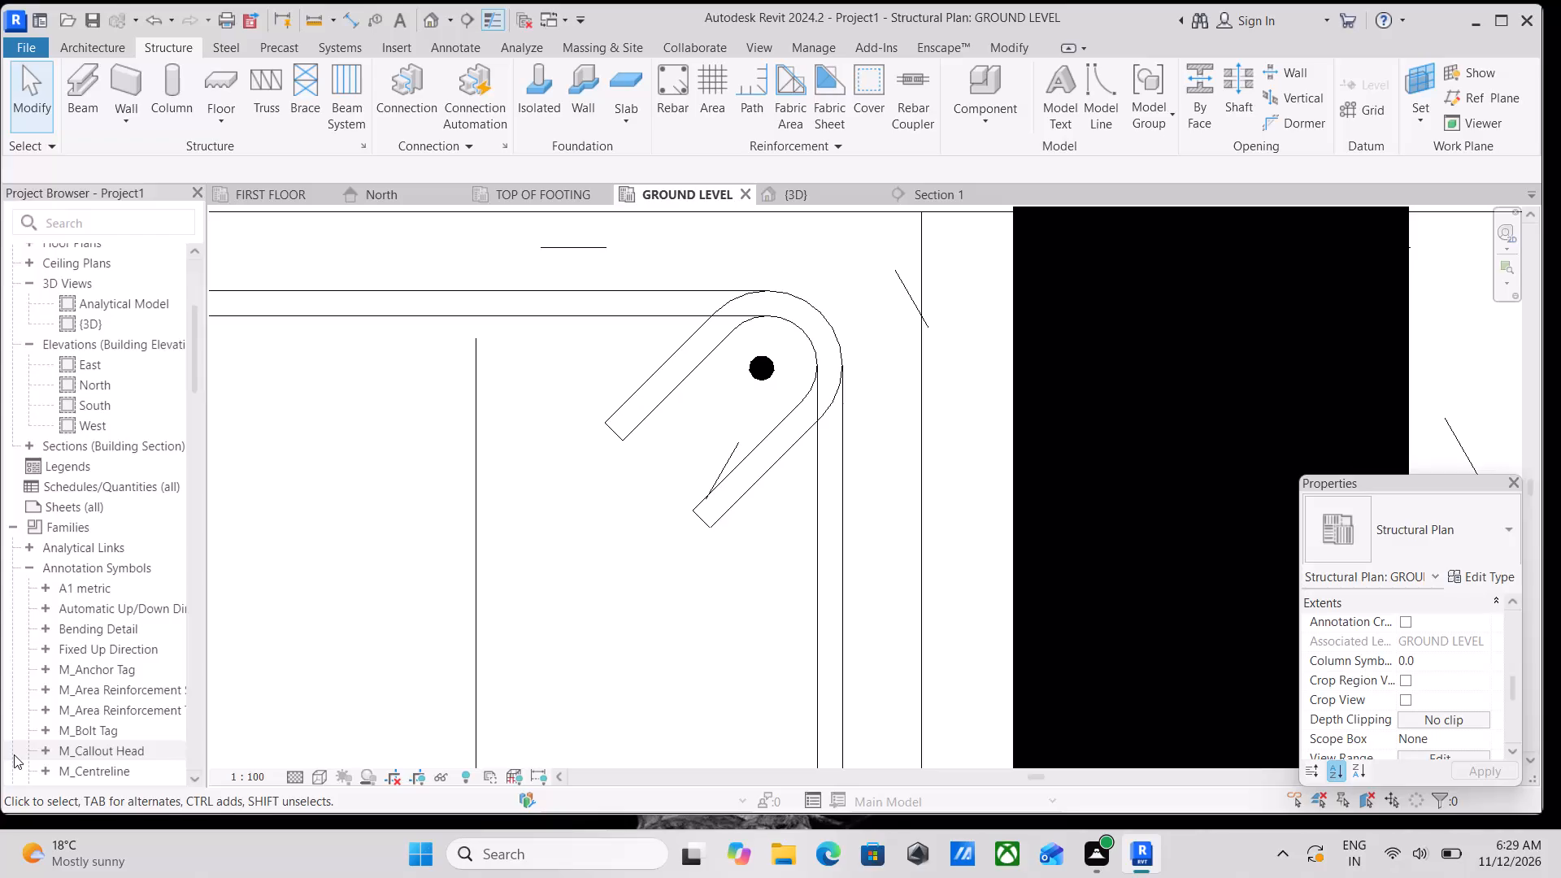
Open the vertical M_00 bar's sketch for editing in the North elevation.
{"action": "triple_click", "coordinate": [759, 369]}
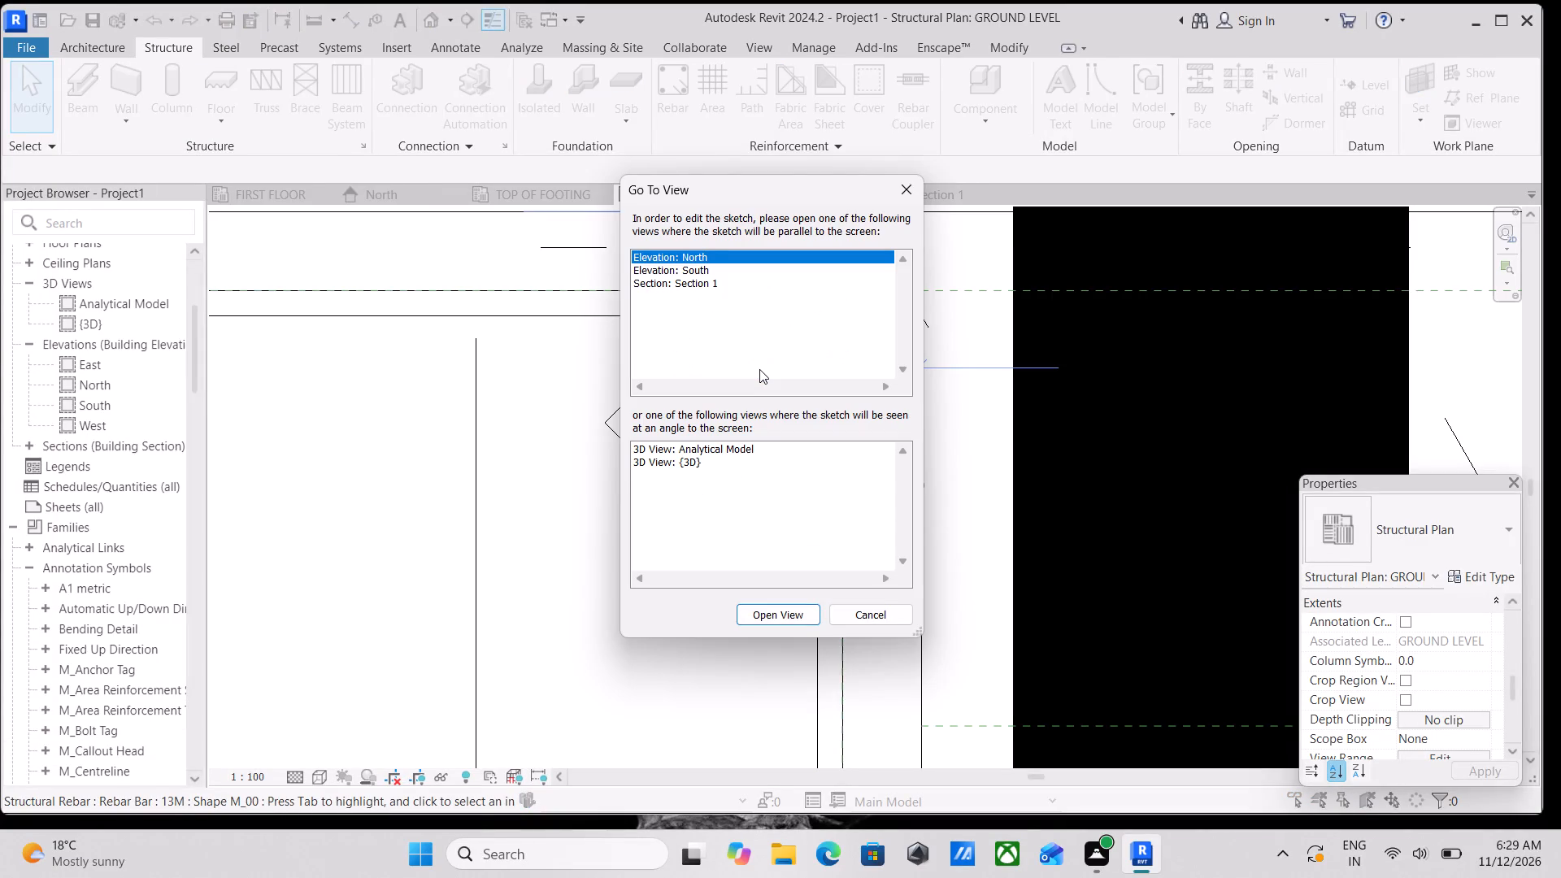
{"action": "left_click", "coordinate": [795, 617]}
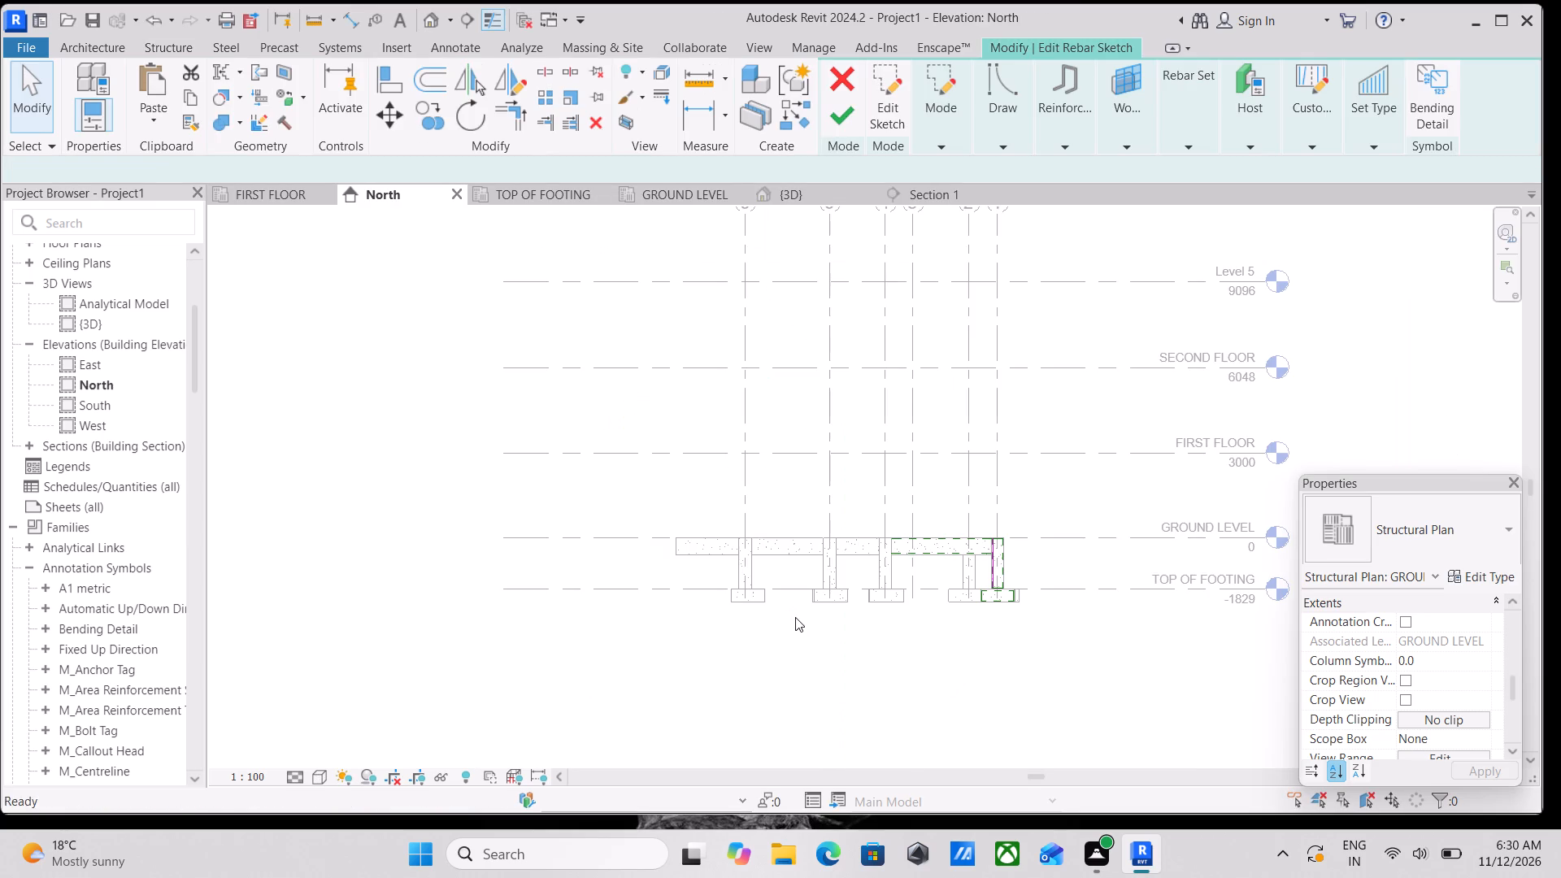
Sketch a horizontal bar leg about 390 mm long in the corner footing, about 312 mm below its top, ending in line with the vertical bar.
{"action": "scroll", "coordinate": [857, 602], "scroll_direction": "up", "scroll_amount": 4}
{"action": "scroll", "coordinate": [1113, 561], "scroll_direction": "up", "scroll_amount": 1}
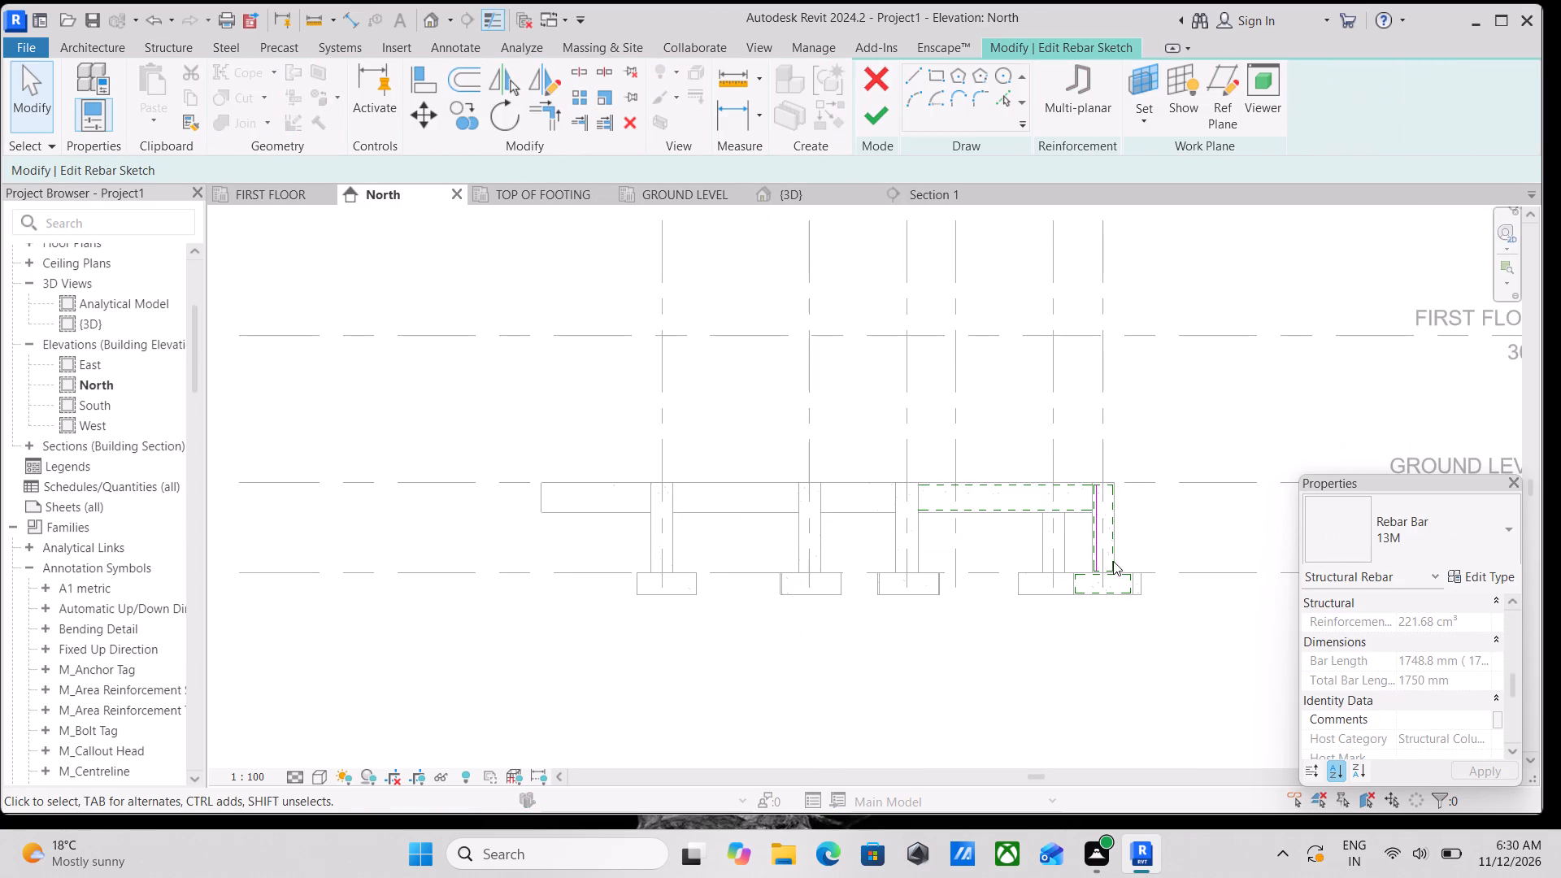
{"action": "scroll", "coordinate": [1113, 561], "scroll_direction": "up", "scroll_amount": 8}
{"action": "middle_click_drag", "start_coordinate": [1065, 590], "coordinate": [927, 554]}
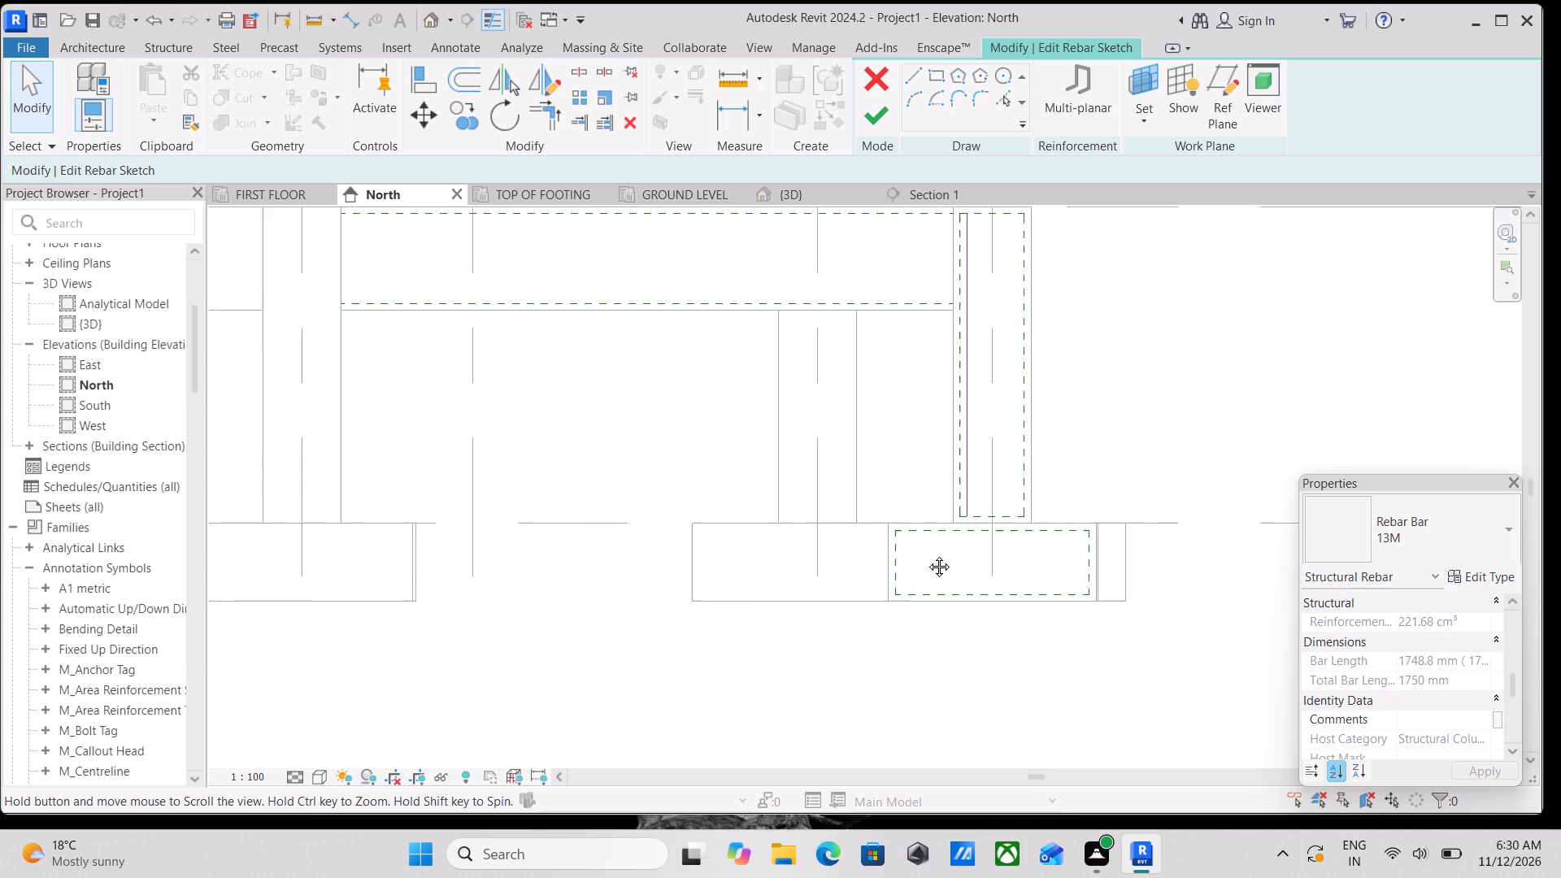
{"action": "middle_click_drag", "start_coordinate": [927, 554], "coordinate": [920, 554]}
{"action": "scroll", "coordinate": [920, 554], "scroll_direction": "up", "scroll_amount": 1}
{"action": "left_click", "coordinate": [910, 77]}
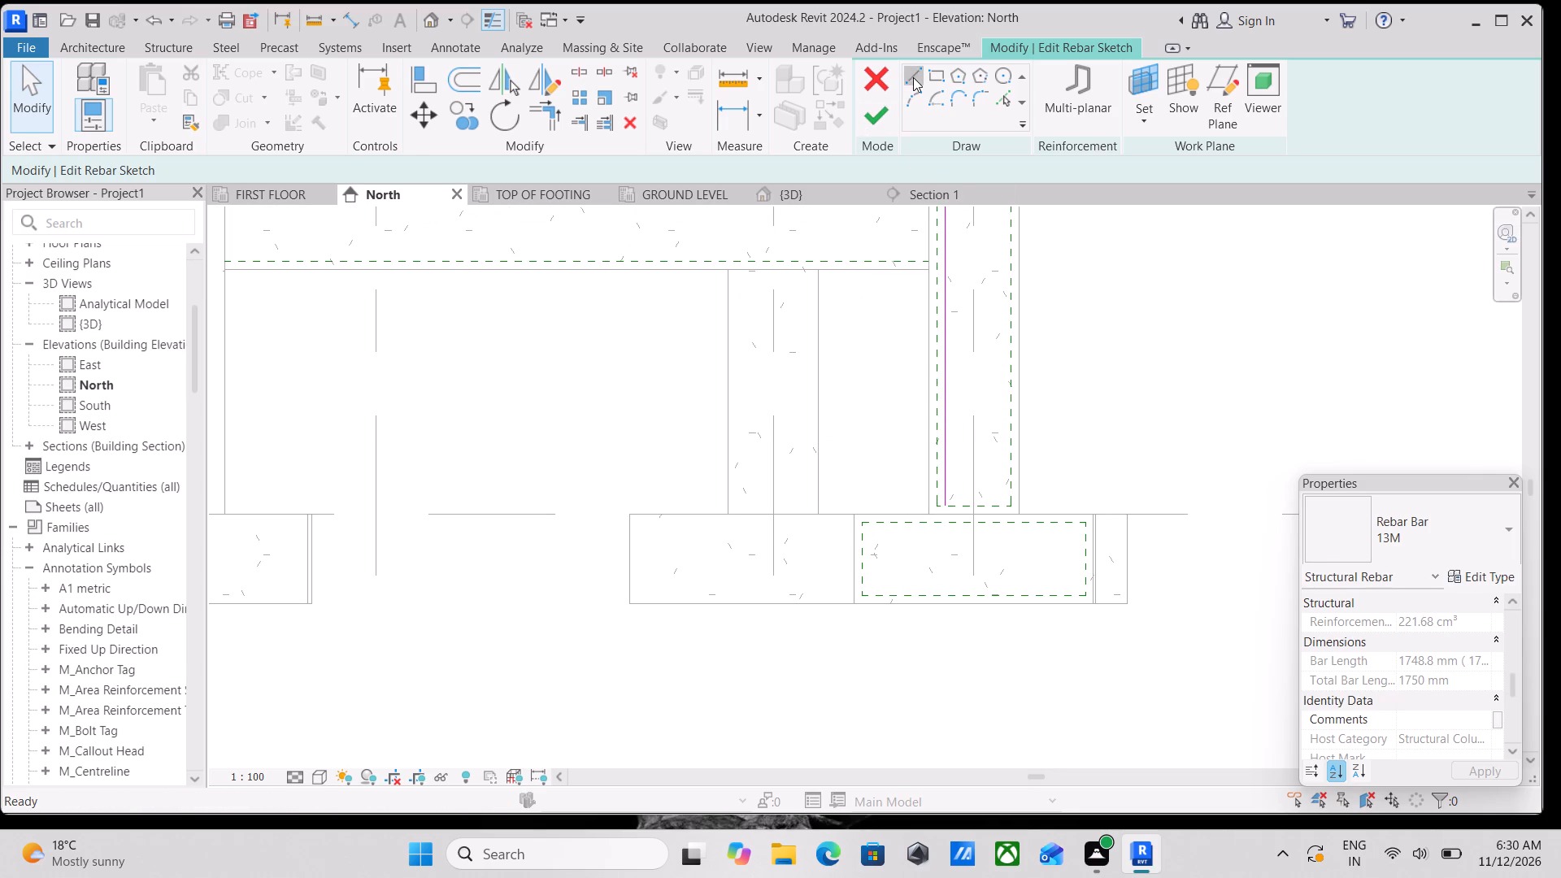
{"action": "scroll", "coordinate": [890, 512], "scroll_direction": "up", "scroll_amount": 4}
{"action": "middle_click_drag", "start_coordinate": [899, 556], "coordinate": [898, 556]}
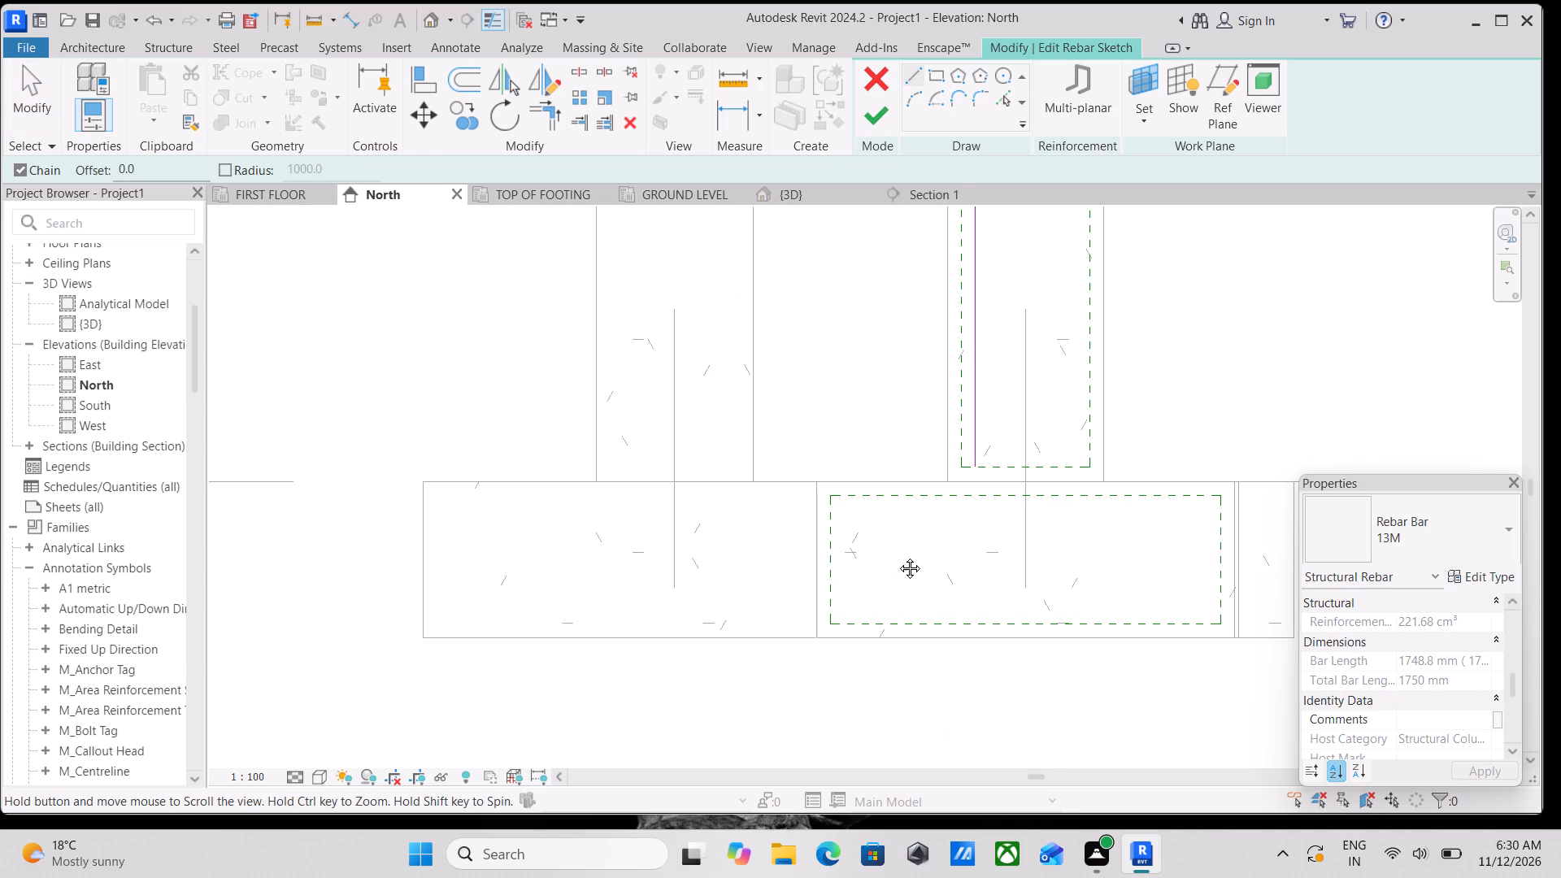
{"action": "middle_click_drag", "start_coordinate": [898, 556], "coordinate": [843, 518]}
{"action": "scroll", "coordinate": [839, 524], "scroll_direction": "up", "scroll_amount": 2}
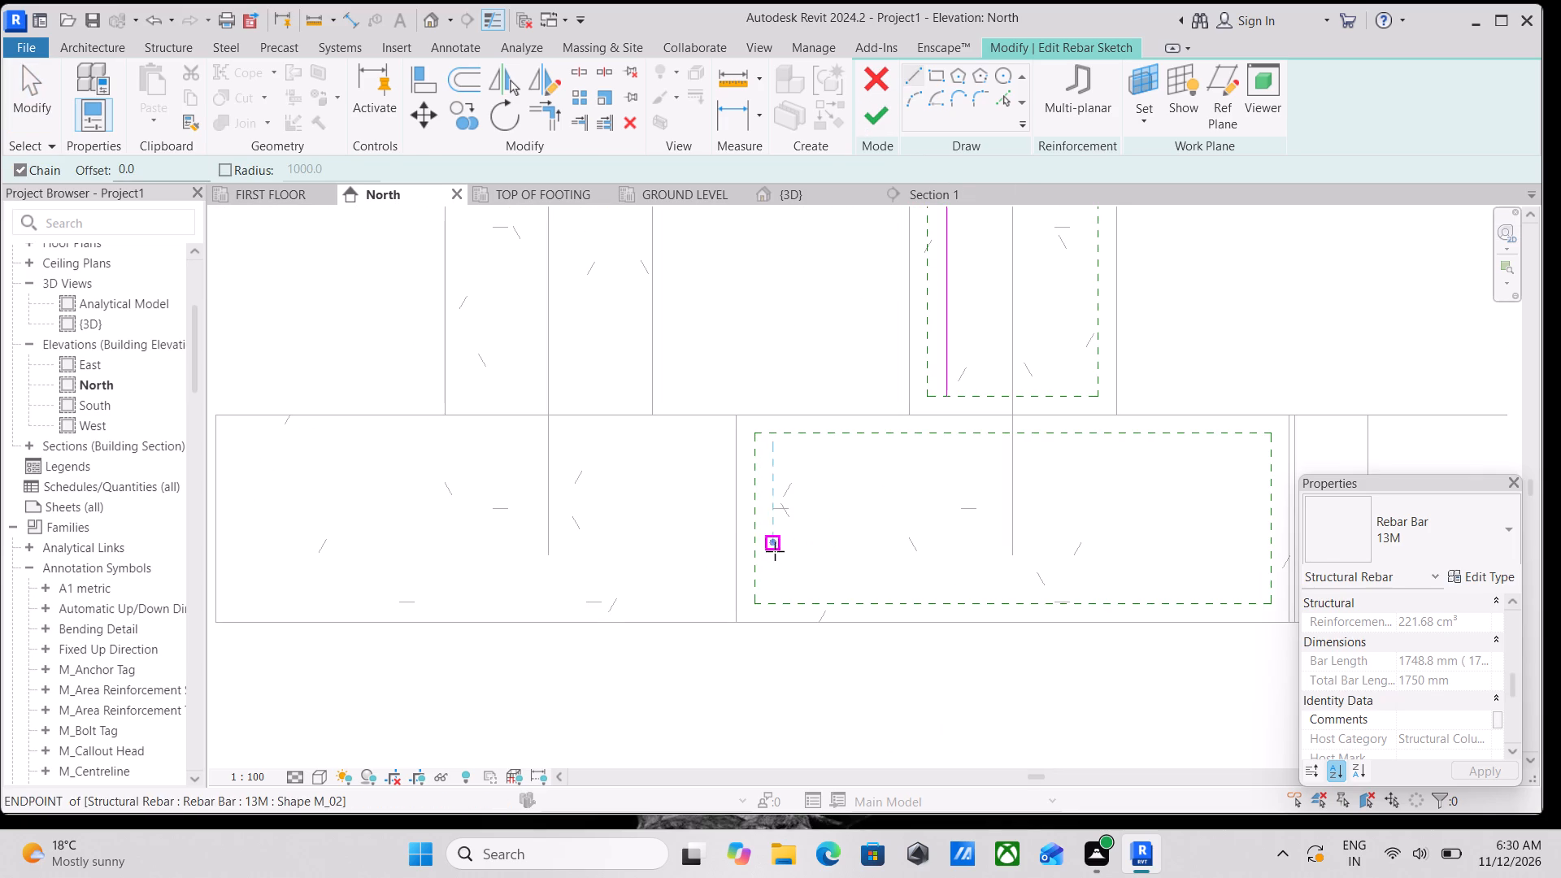
{"action": "left_click", "coordinate": [767, 559]}
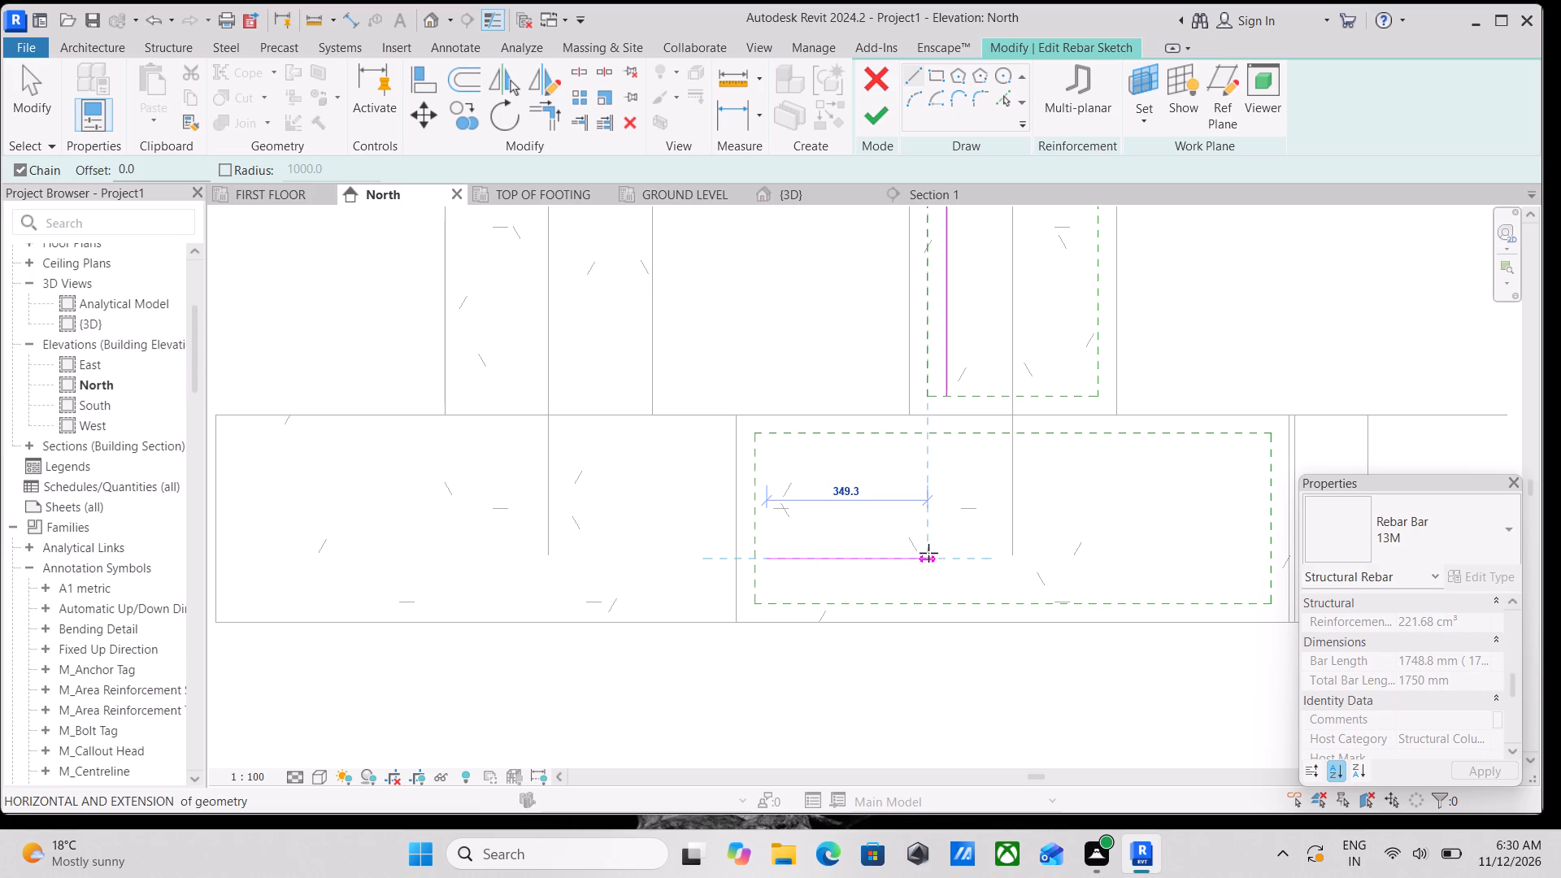
{"action": "left_click", "coordinate": [938, 555]}
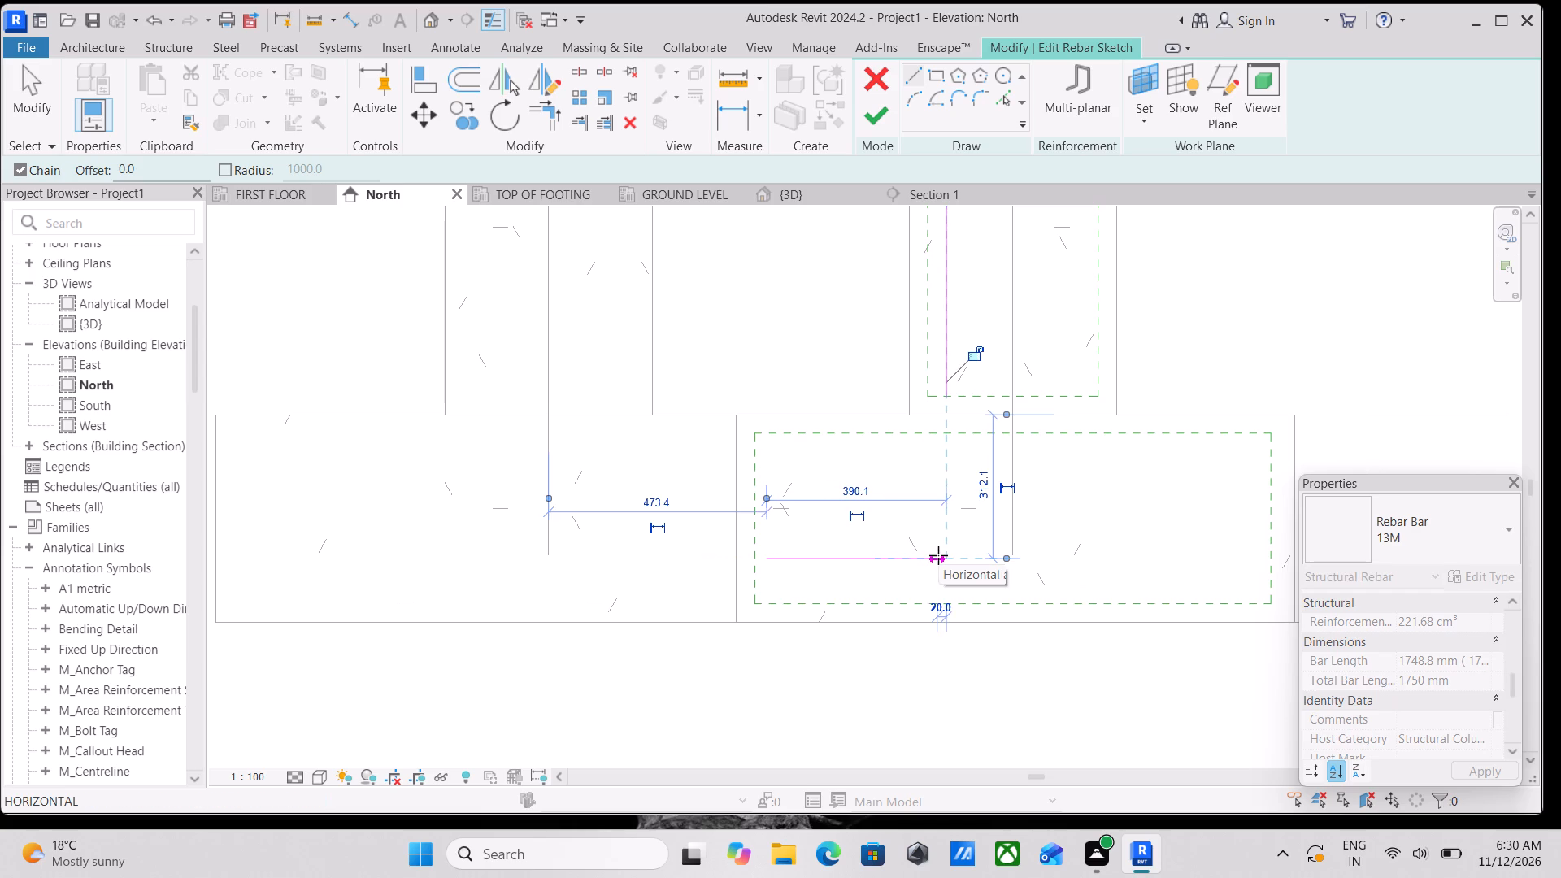
{"action": "key", "text": "Escape"}
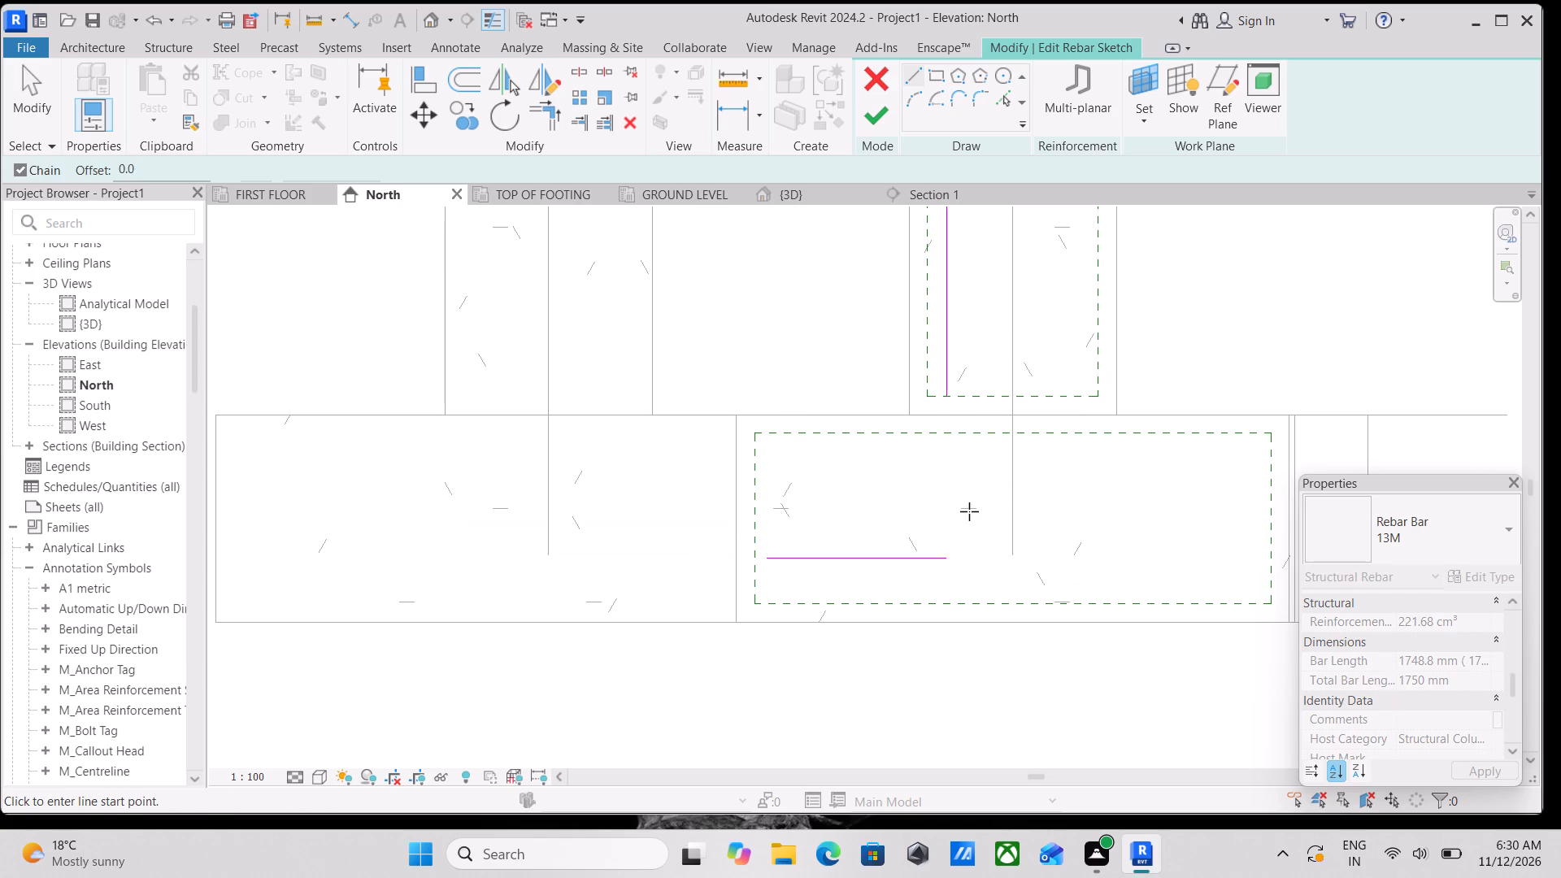
Trim/Extend the horizontal leg and the vertical bar line to a corner in the footing, and finish the rebar sketch.
{"action": "type", "text": "tr"}
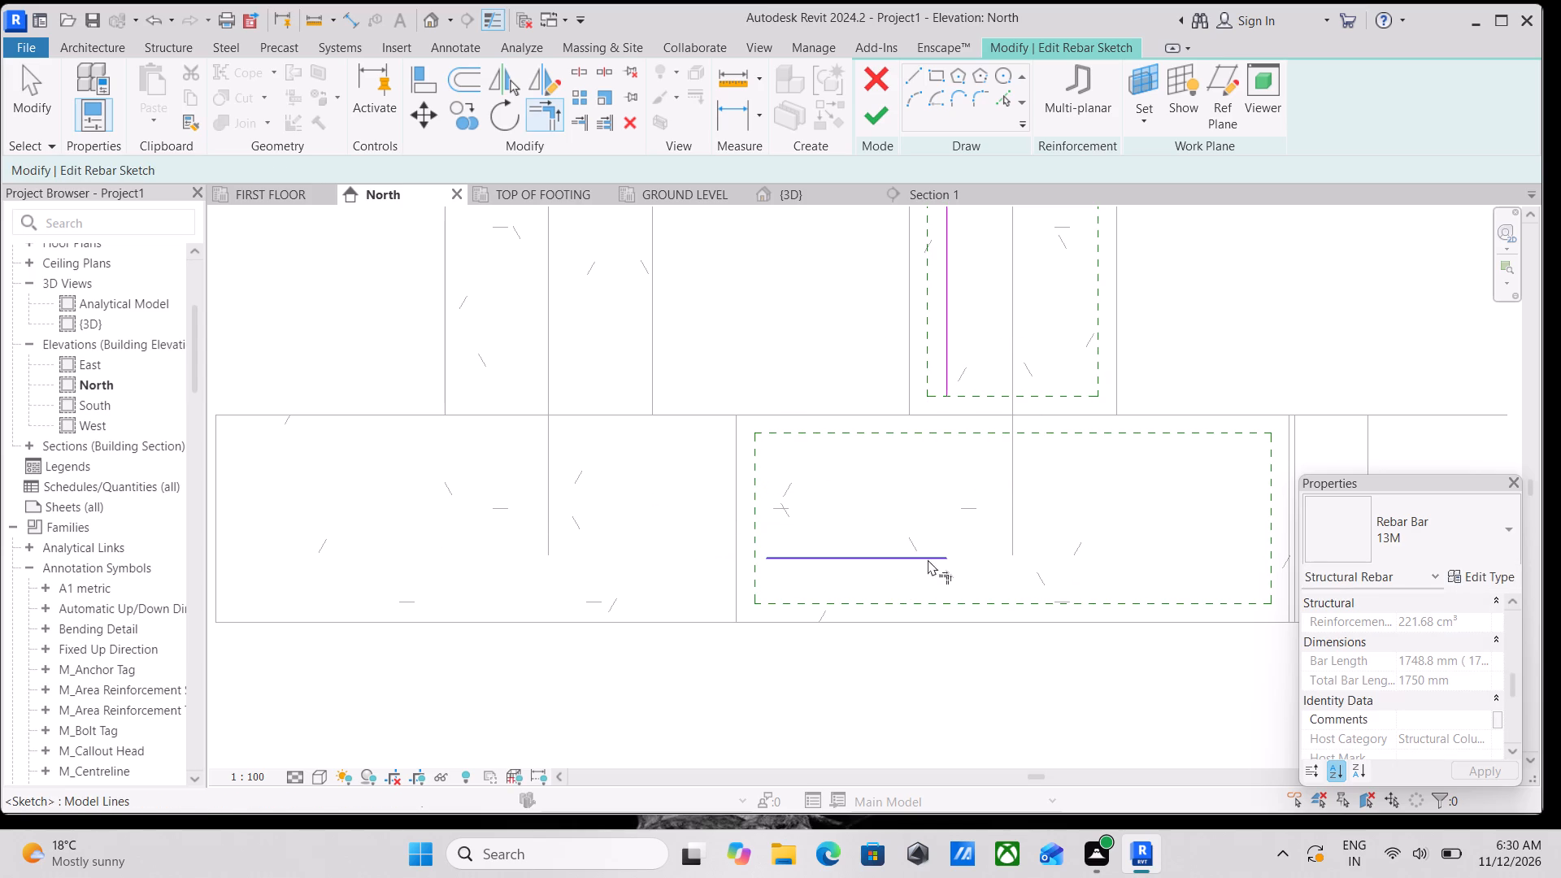
{"action": "left_click", "coordinate": [864, 557]}
{"action": "left_click", "coordinate": [944, 372]}
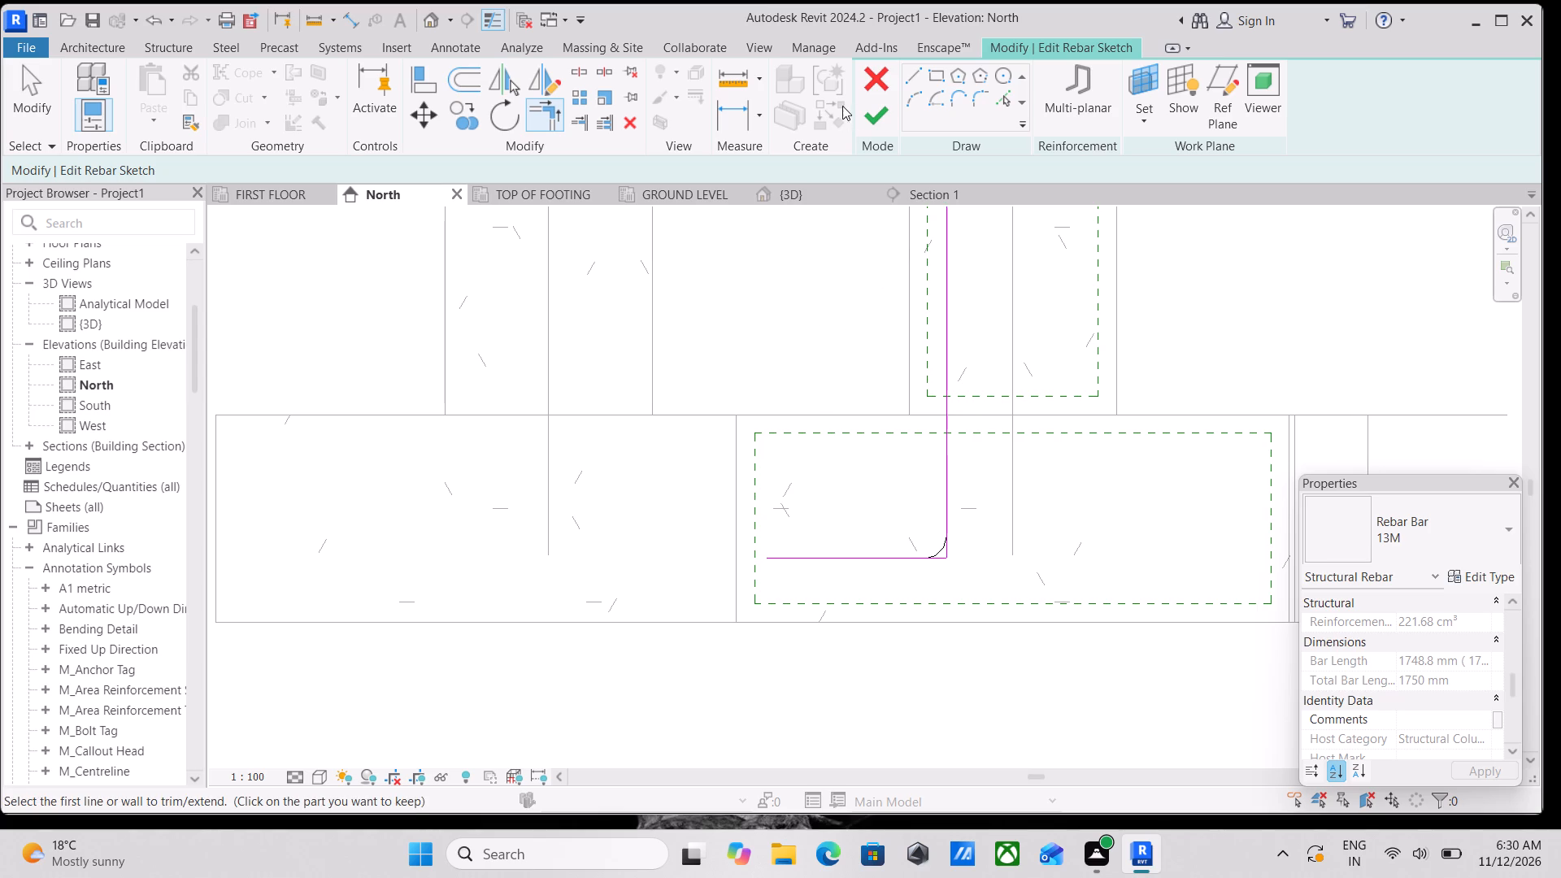
{"action": "left_click", "coordinate": [874, 124]}
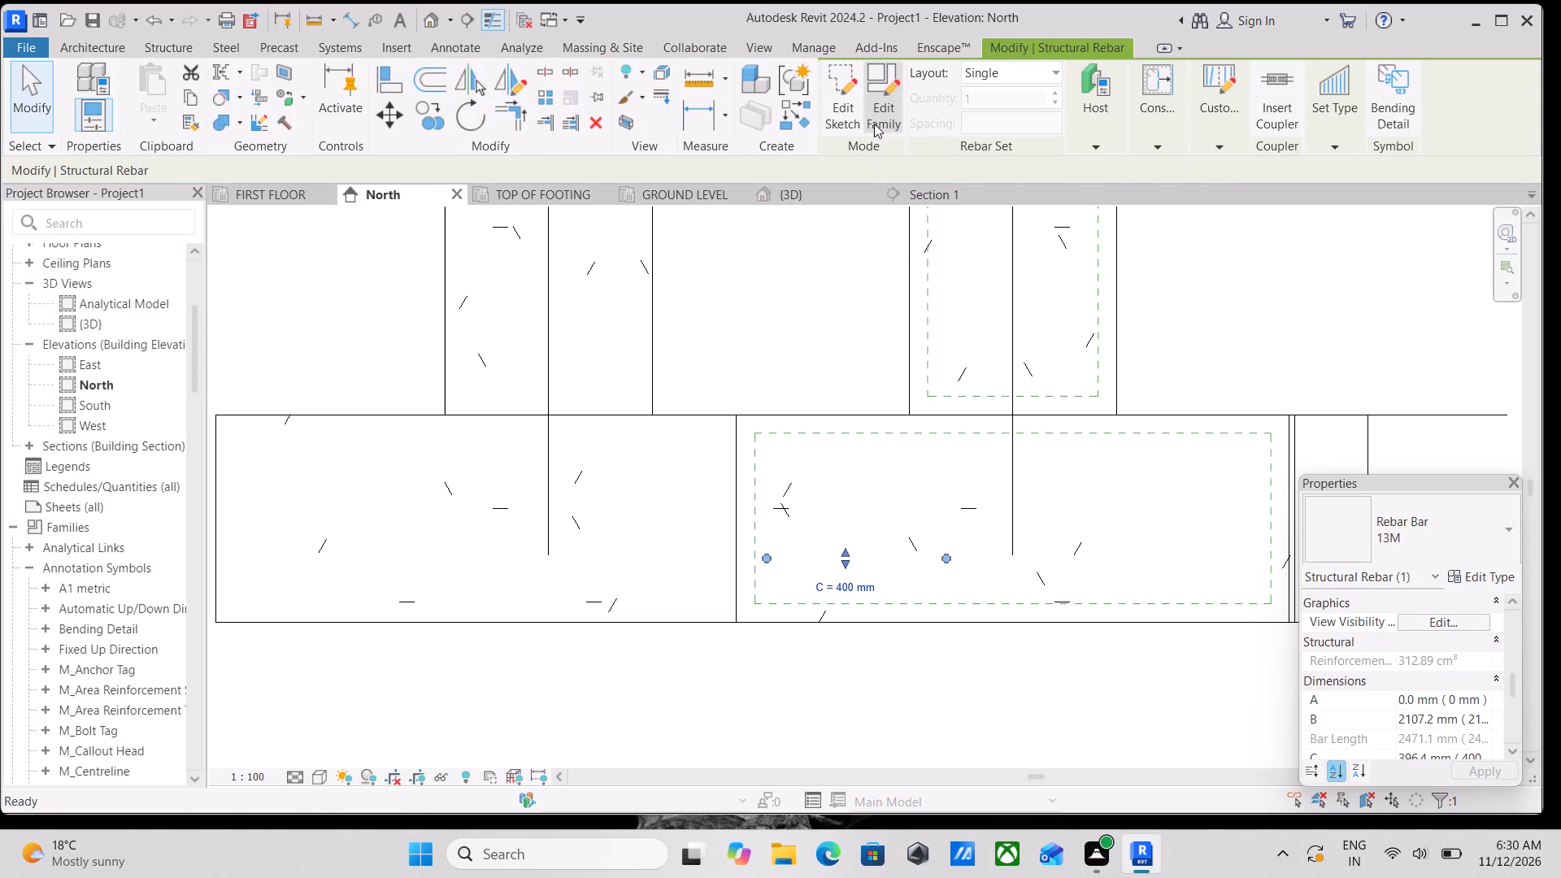
Set the North elevation's detail level to Fine.
{"action": "left_click", "coordinate": [318, 779]}
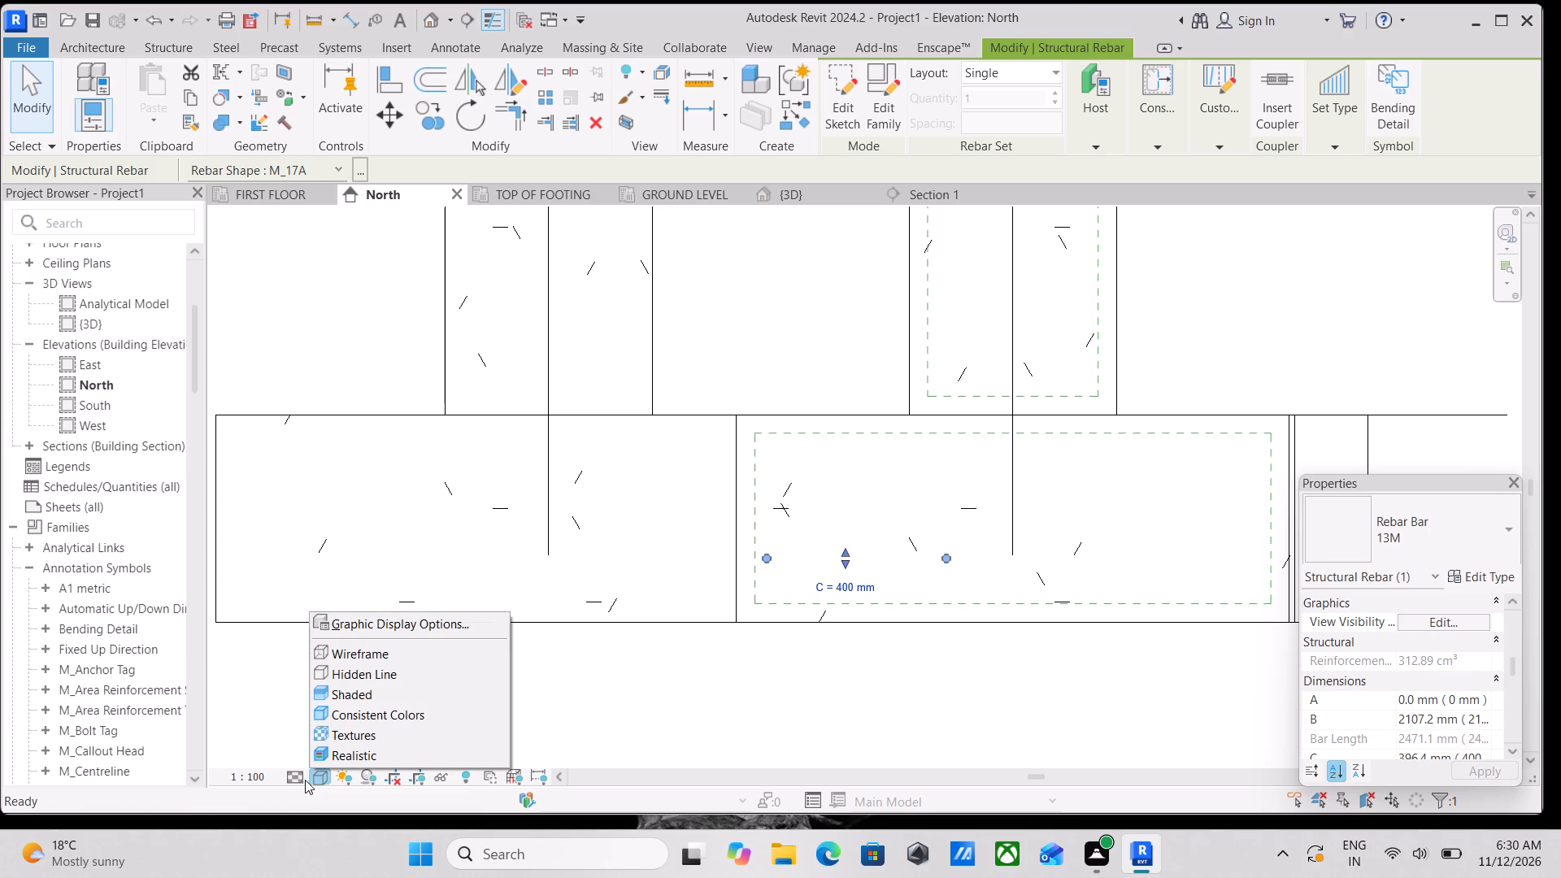
{"action": "left_click", "coordinate": [295, 778]}
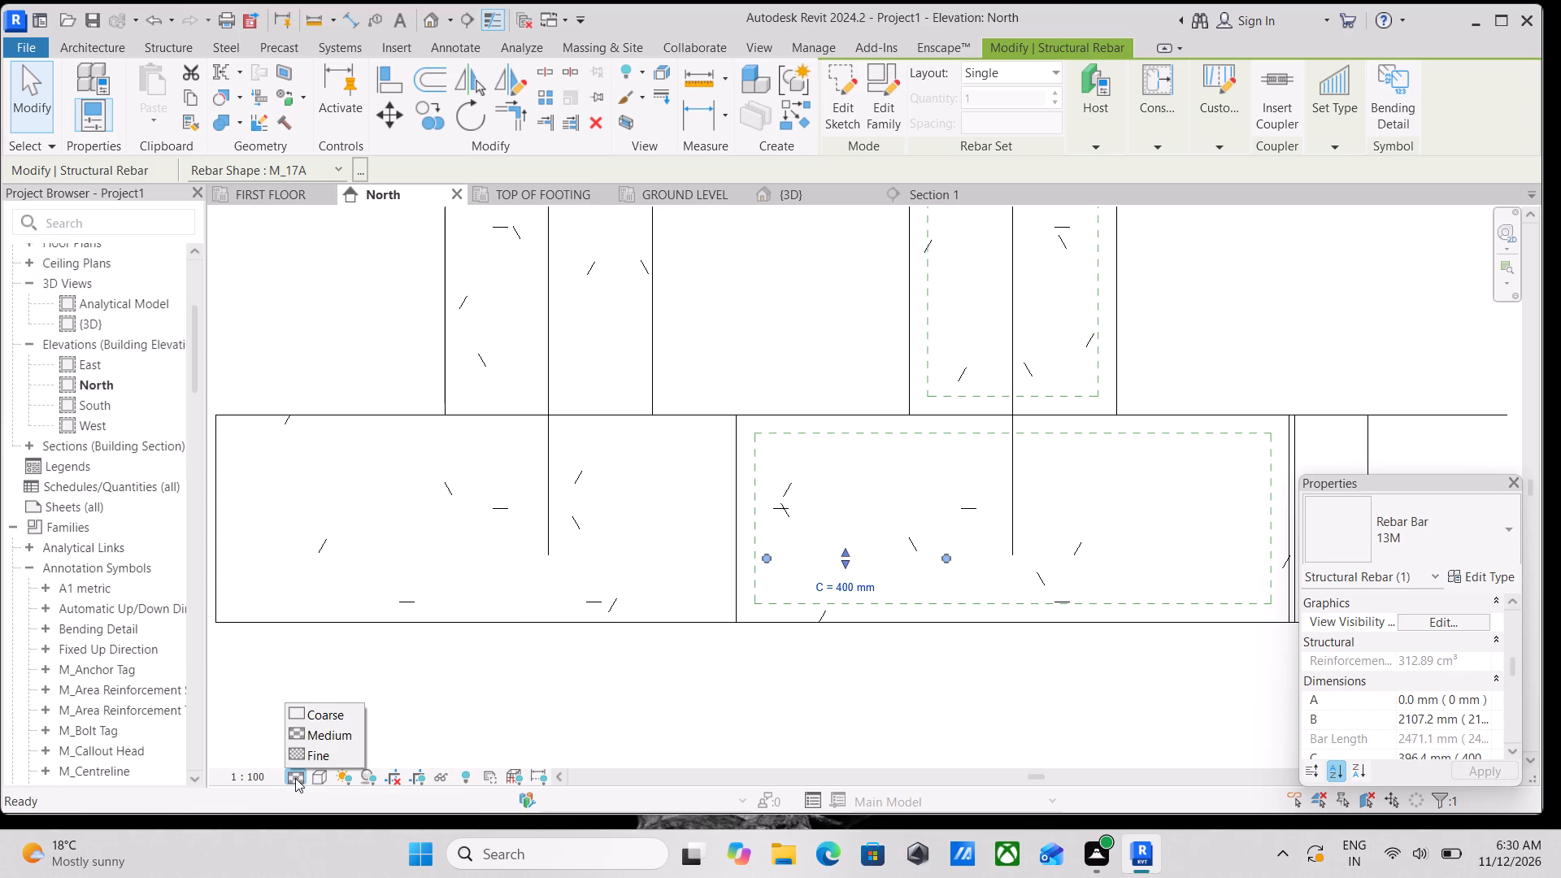
{"action": "left_click", "coordinate": [328, 750]}
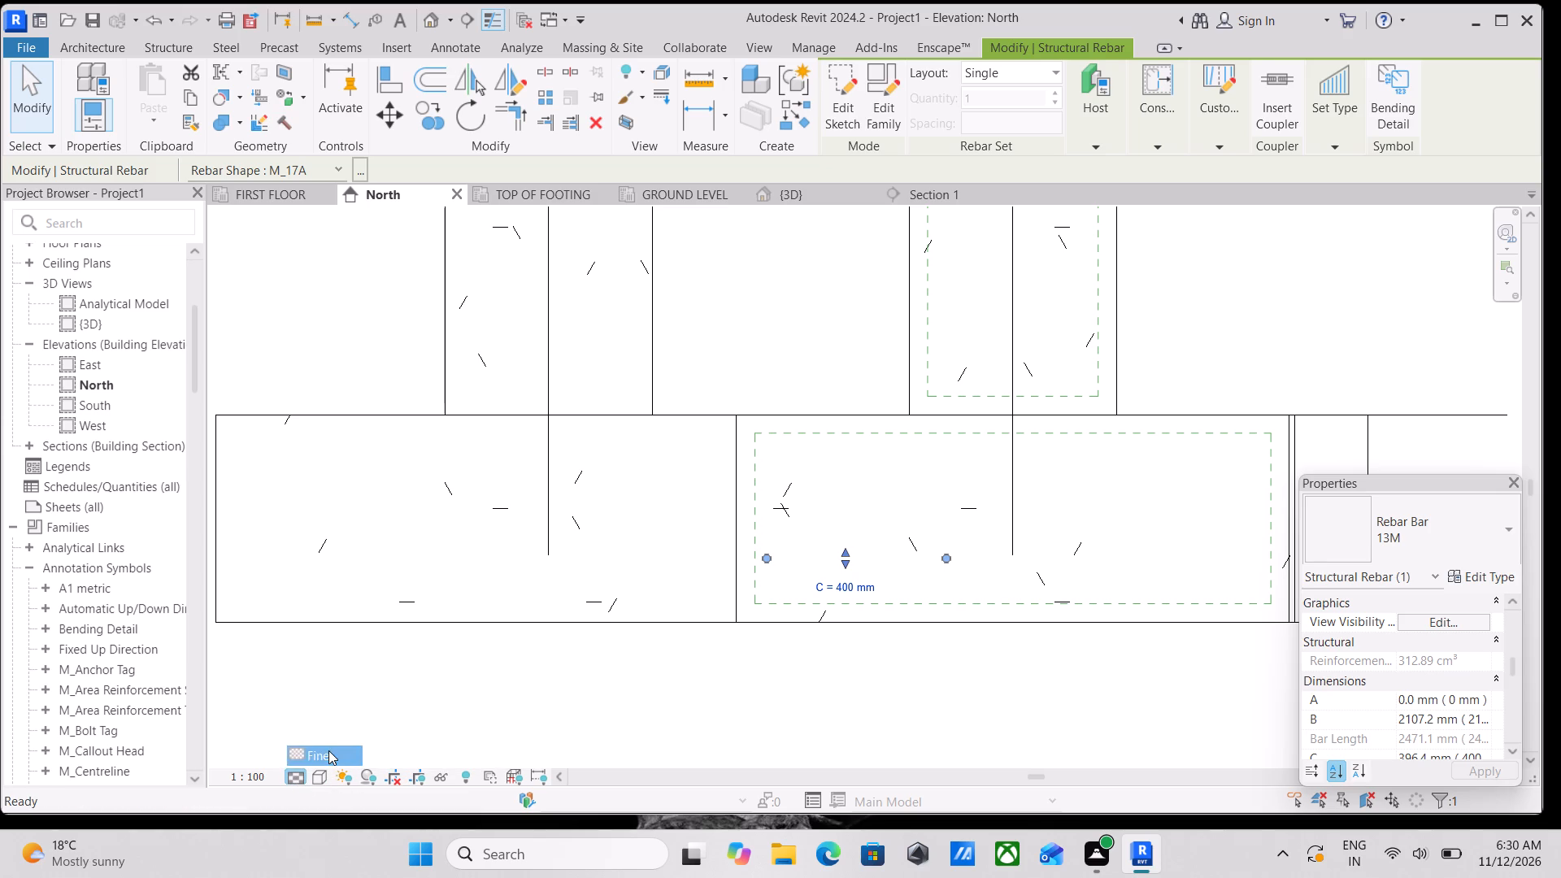
Examine the corner column and its footing in the North elevation for the reshaped bar.
{"action": "scroll", "coordinate": [802, 524], "scroll_direction": "down", "scroll_amount": 2}
{"action": "middle_click_drag", "start_coordinate": [802, 524], "coordinate": [663, 659]}
{"action": "scroll", "coordinate": [662, 664], "scroll_direction": "up", "scroll_amount": 1}
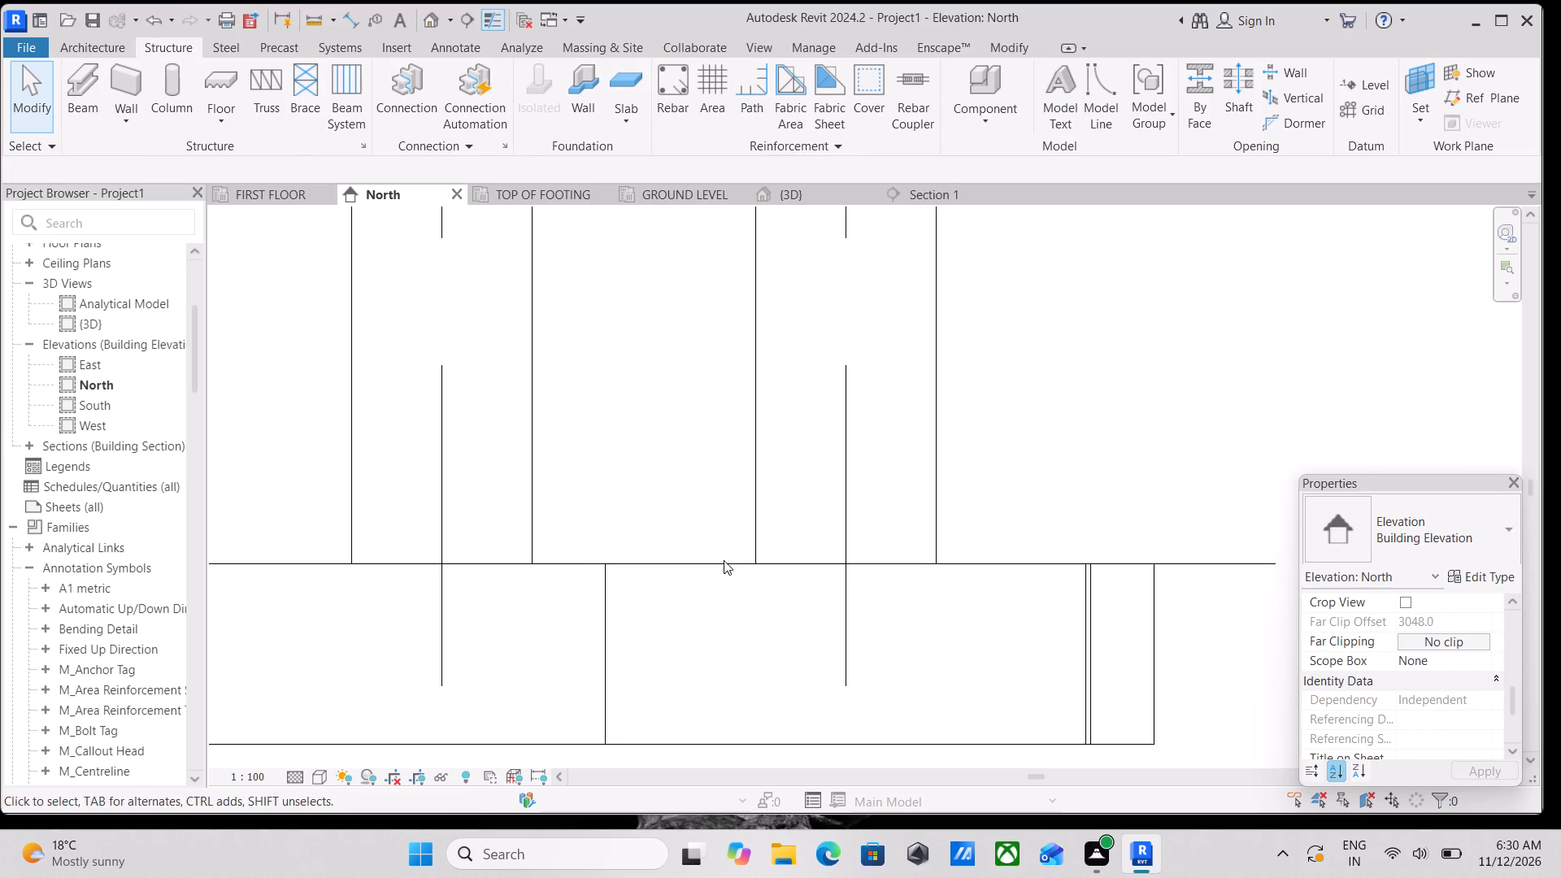
{"action": "scroll", "coordinate": [791, 467], "scroll_direction": "down", "scroll_amount": 3}
{"action": "middle_click_drag", "start_coordinate": [791, 467], "coordinate": [733, 629]}
{"action": "scroll", "coordinate": [733, 629], "scroll_direction": "up", "scroll_amount": 2}
{"action": "scroll", "coordinate": [778, 411], "scroll_direction": "down", "scroll_amount": 4}
{"action": "middle_click_drag", "start_coordinate": [778, 411], "coordinate": [783, 525]}
{"action": "scroll", "coordinate": [784, 526], "scroll_direction": "up", "scroll_amount": 1}
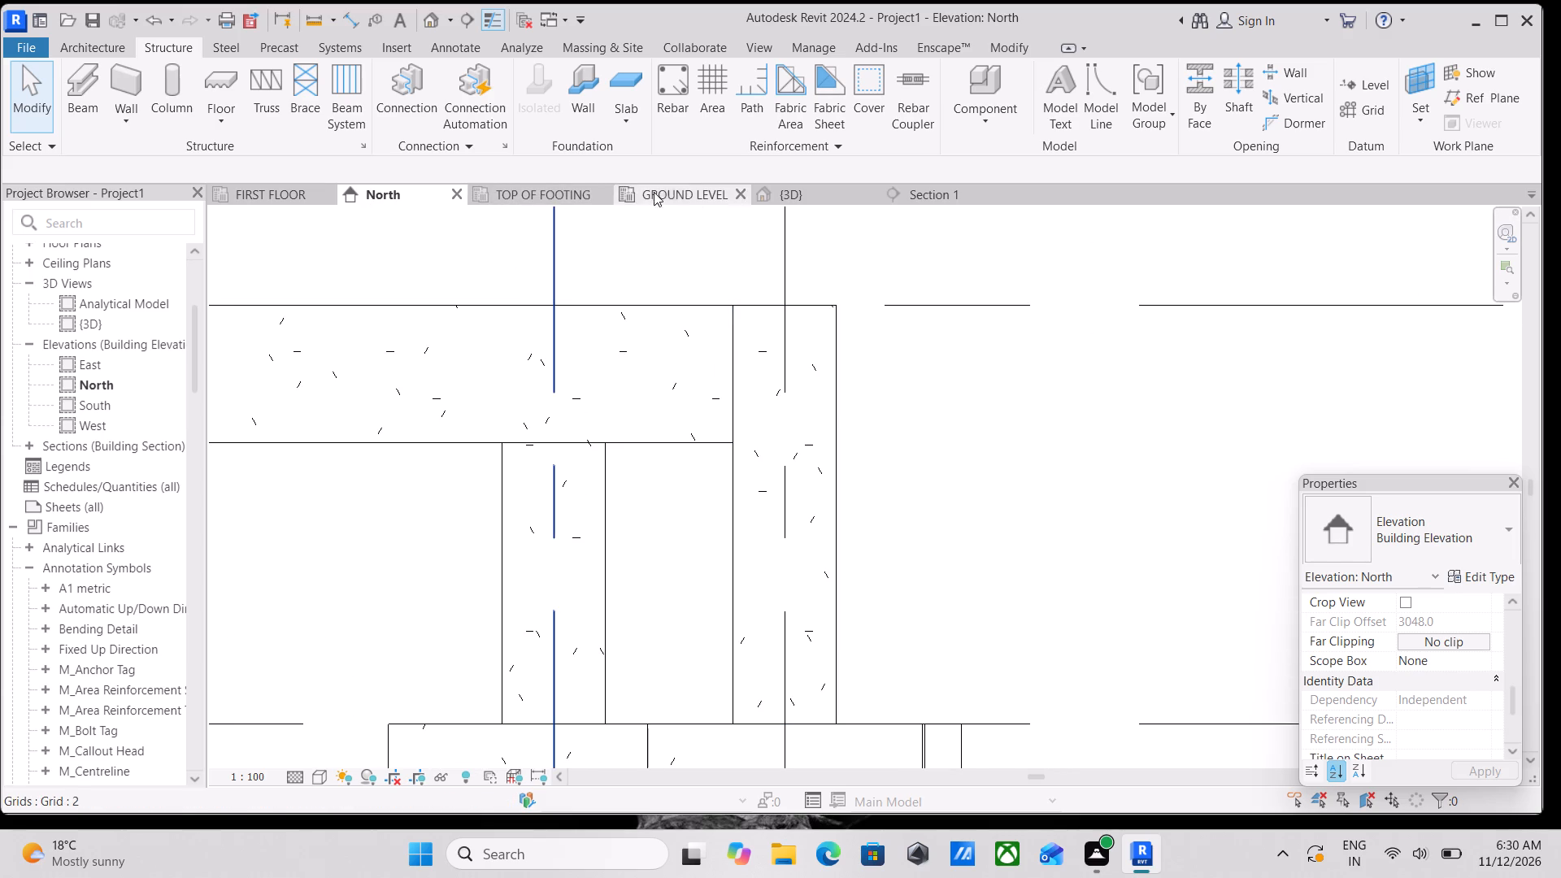
Examine the corner column and footing in the 3D view and Section 1 for the L-shaped bar.
{"action": "left_click", "coordinate": [801, 191]}
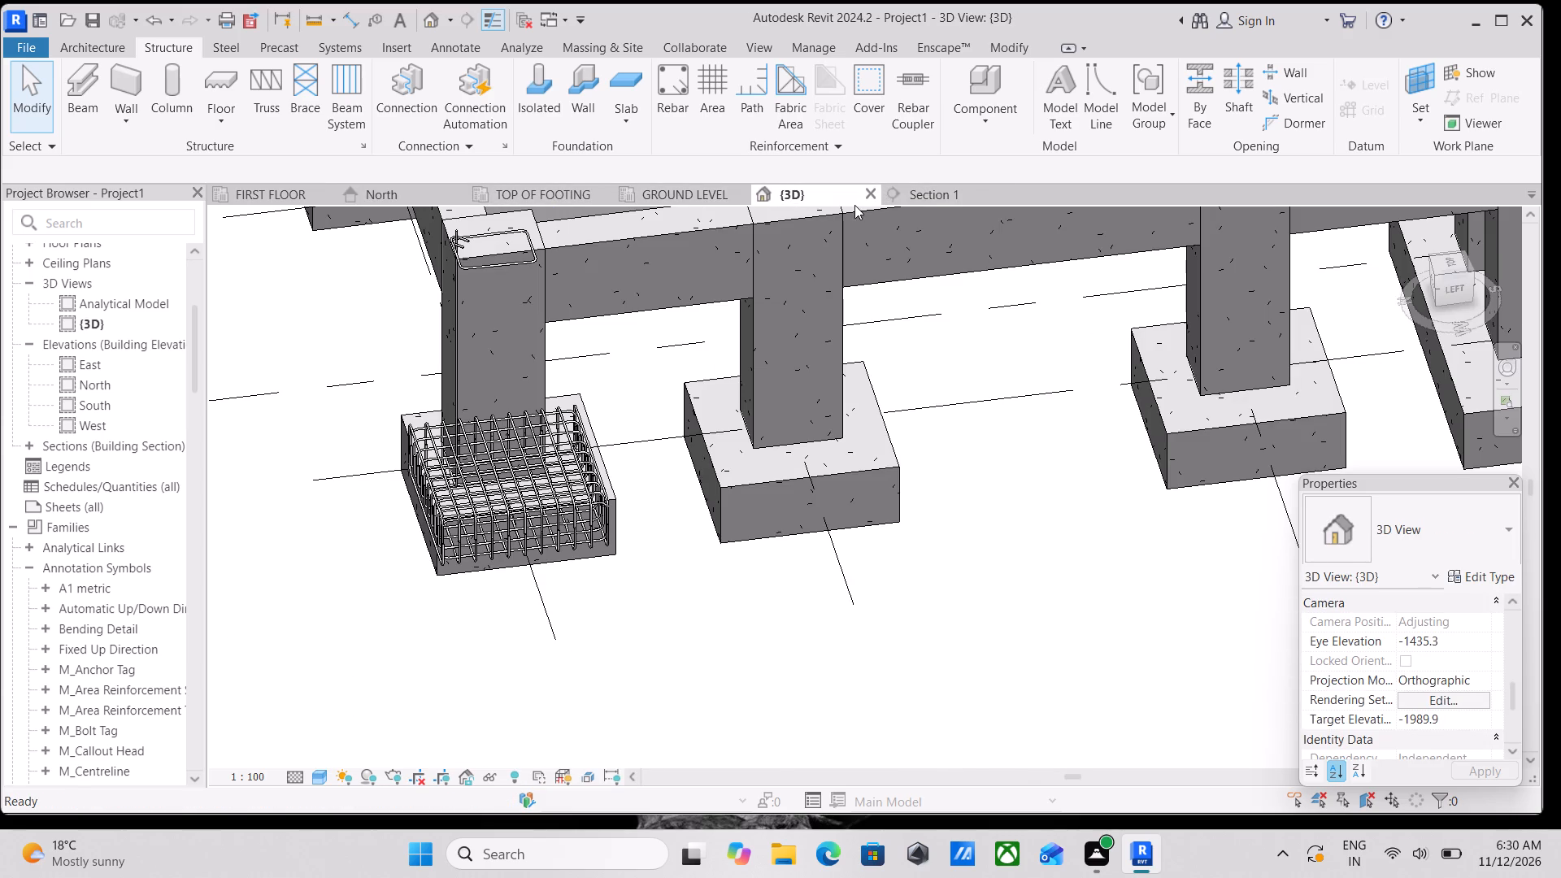
{"action": "scroll", "coordinate": [455, 338], "scroll_direction": "up", "scroll_amount": 1}
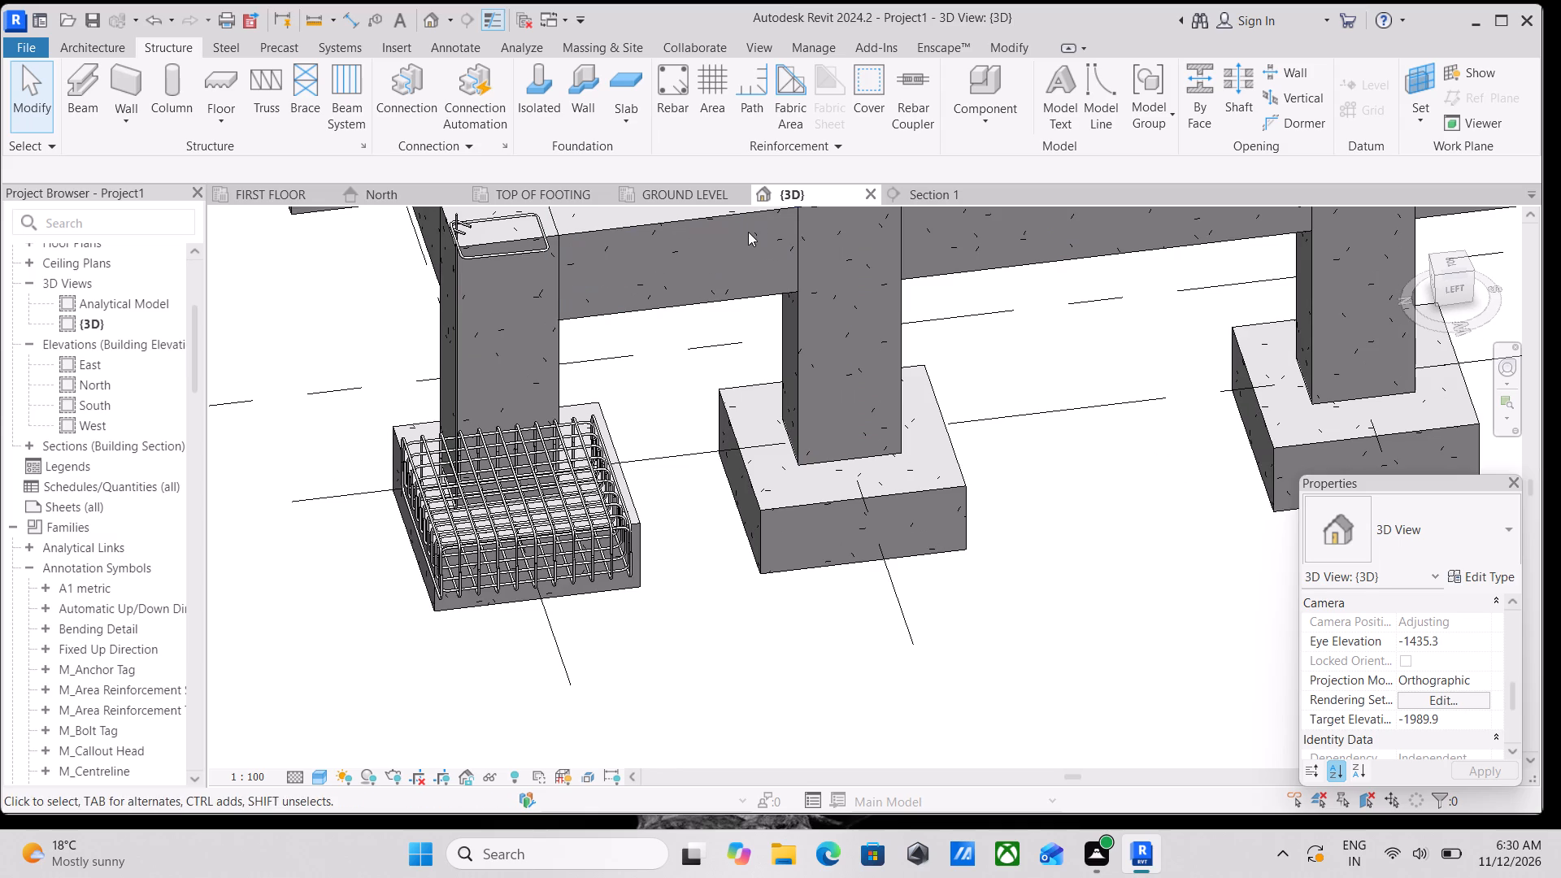
{"action": "left_click", "coordinate": [899, 190]}
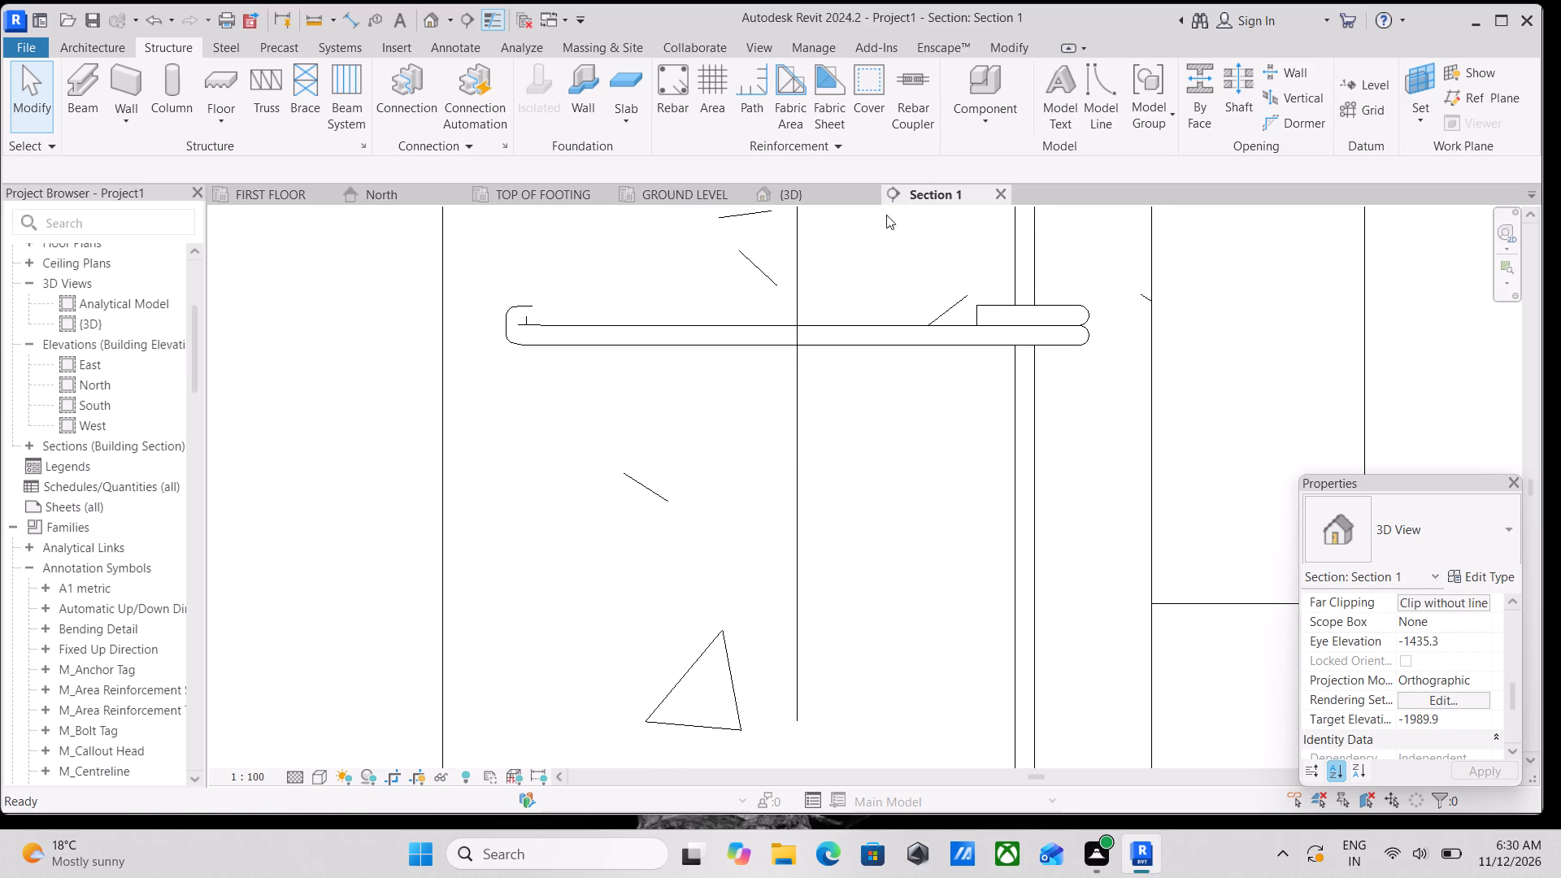
{"action": "scroll", "coordinate": [802, 346], "scroll_direction": "down", "scroll_amount": 14}
{"action": "middle_click_drag", "start_coordinate": [795, 380], "coordinate": [778, 282]}
{"action": "middle_click_drag", "start_coordinate": [772, 354], "coordinate": [739, 351]}
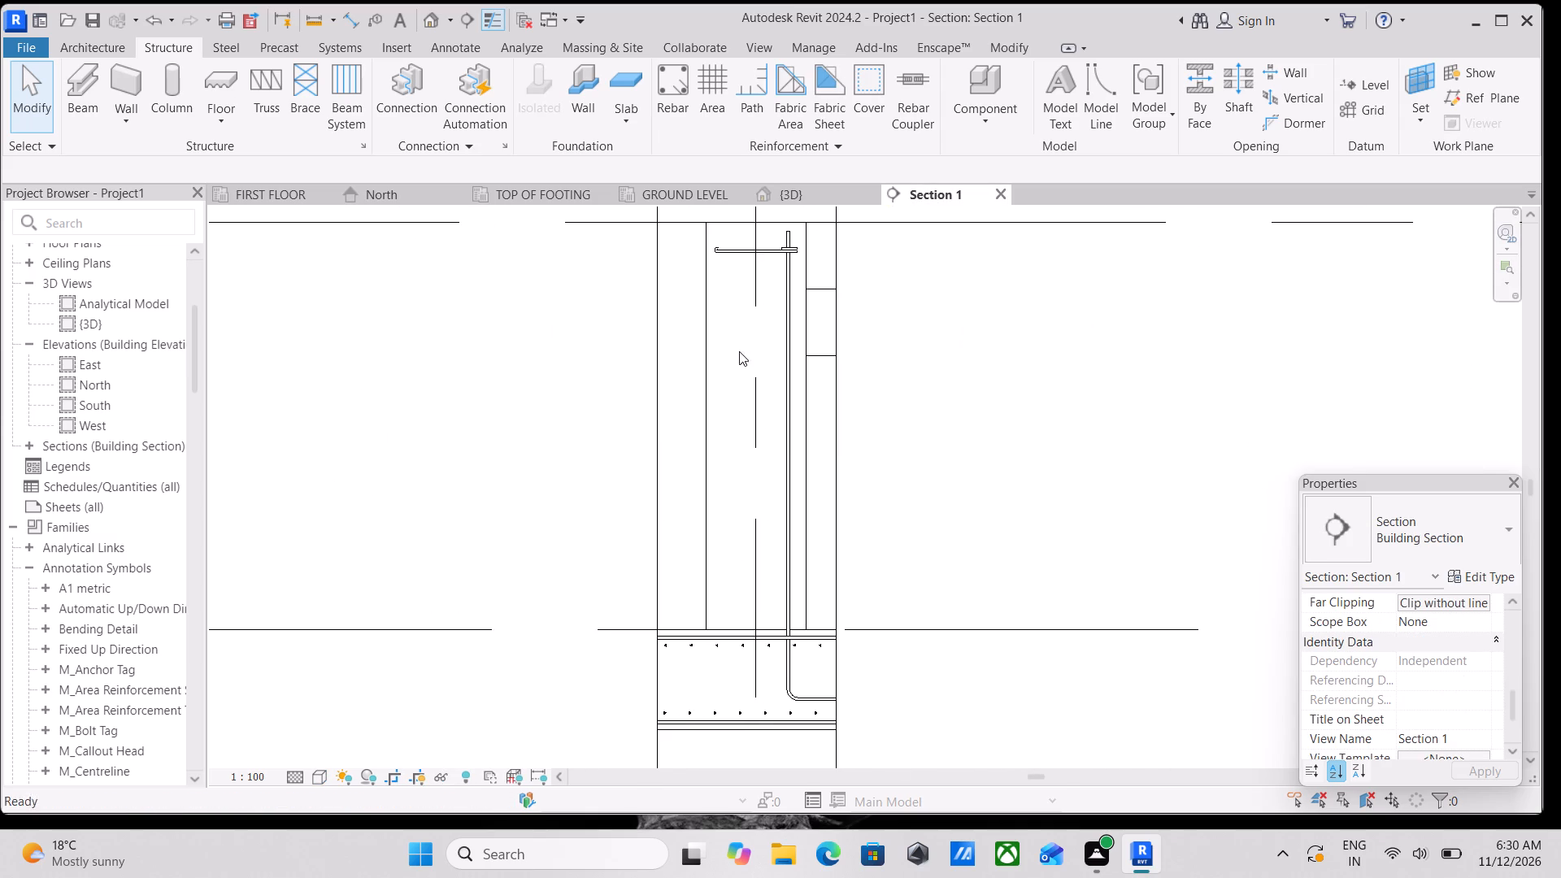
Open the column's M_T1 tie sketch in the GROUND LEVEL structural plan, and finish the sketch without edits.
{"action": "double_click", "coordinate": [762, 257]}
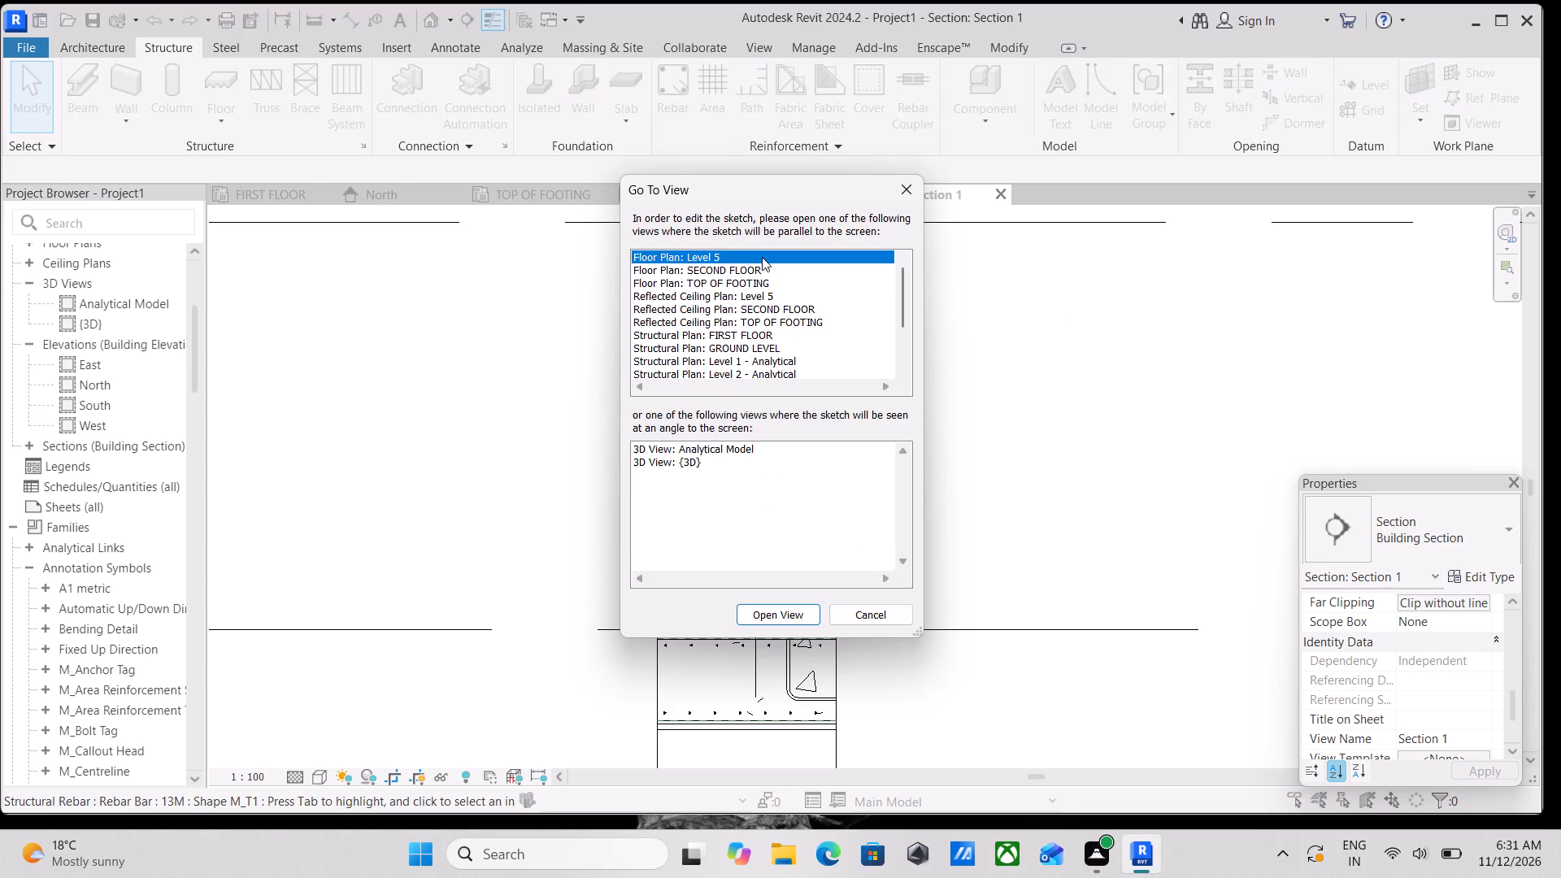
{"action": "left_click", "coordinate": [759, 340]}
{"action": "left_click", "coordinate": [711, 350]}
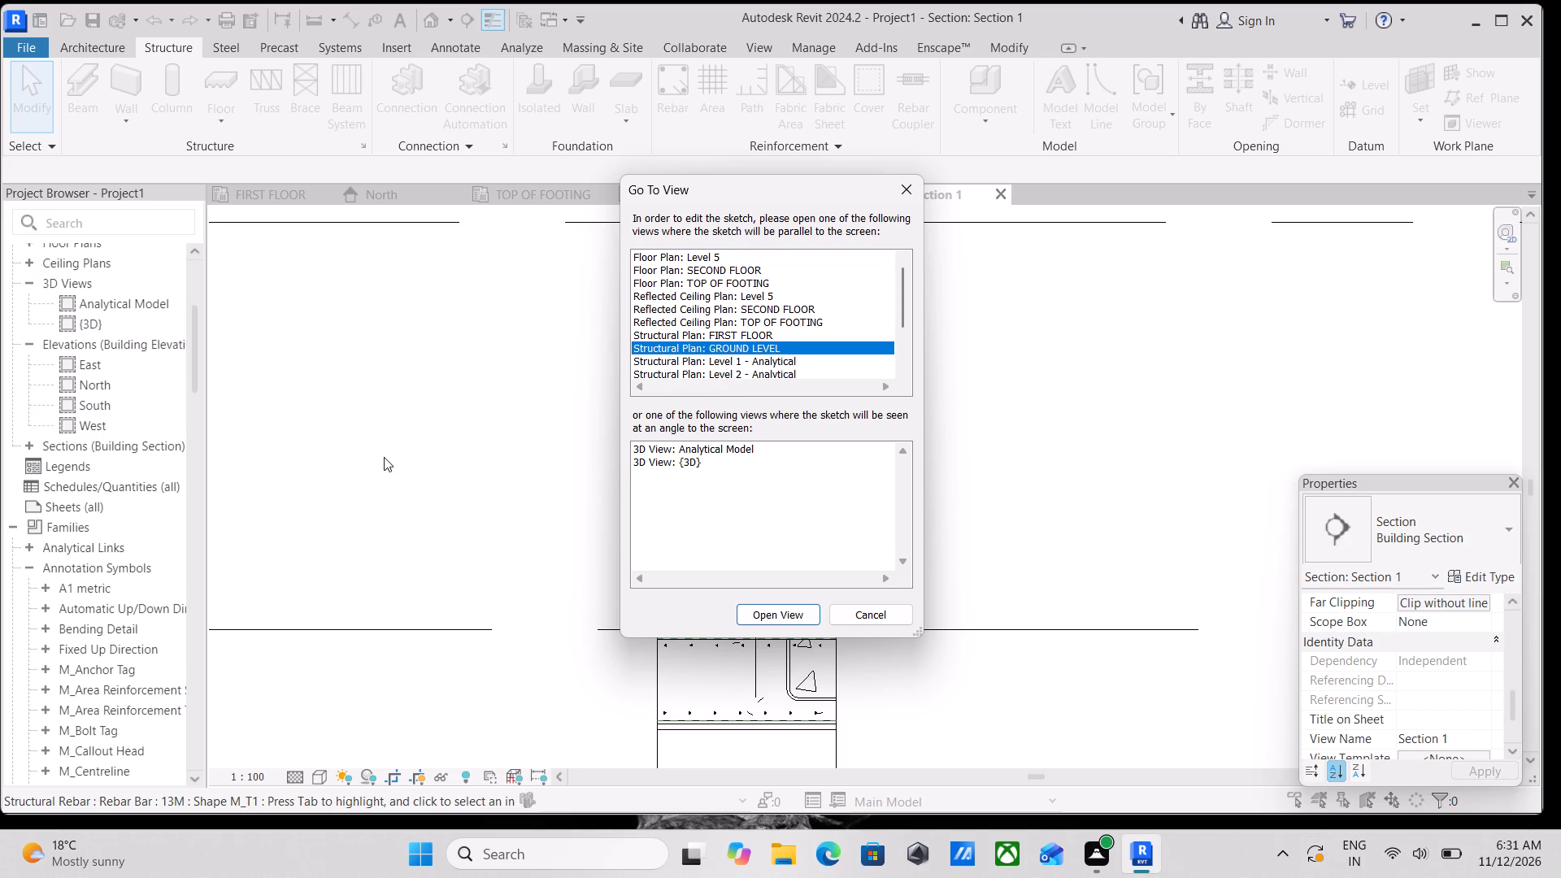
{"action": "scroll", "coordinate": [220, 450], "scroll_direction": "up", "scroll_amount": 5}
{"action": "left_click", "coordinate": [778, 610]}
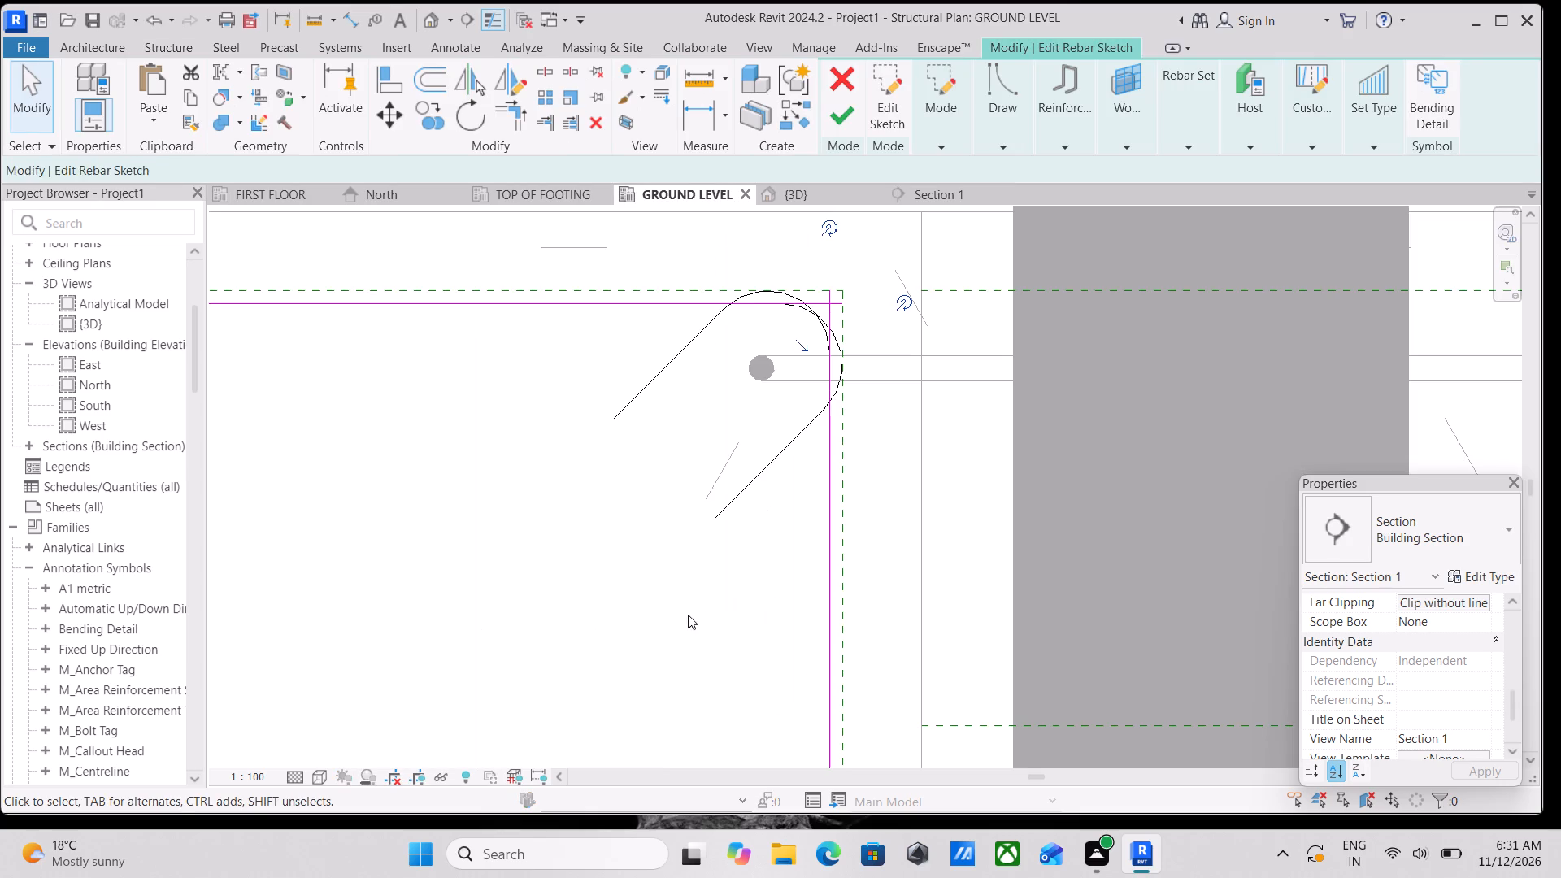
{"action": "scroll", "coordinate": [748, 467], "scroll_direction": "down", "scroll_amount": 8}
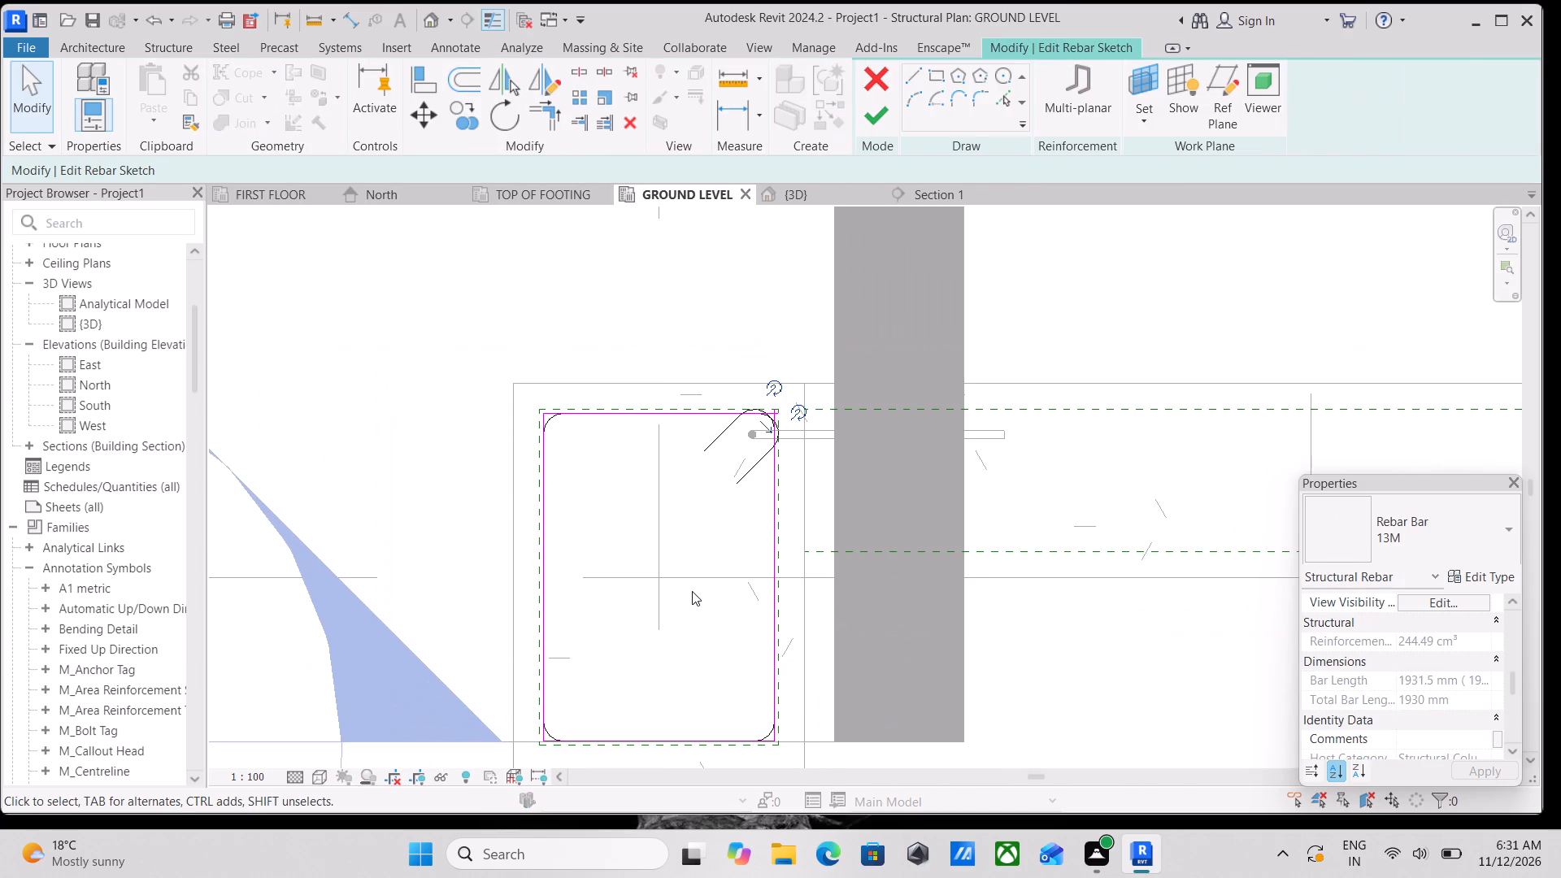
{"action": "left_click", "coordinate": [863, 113]}
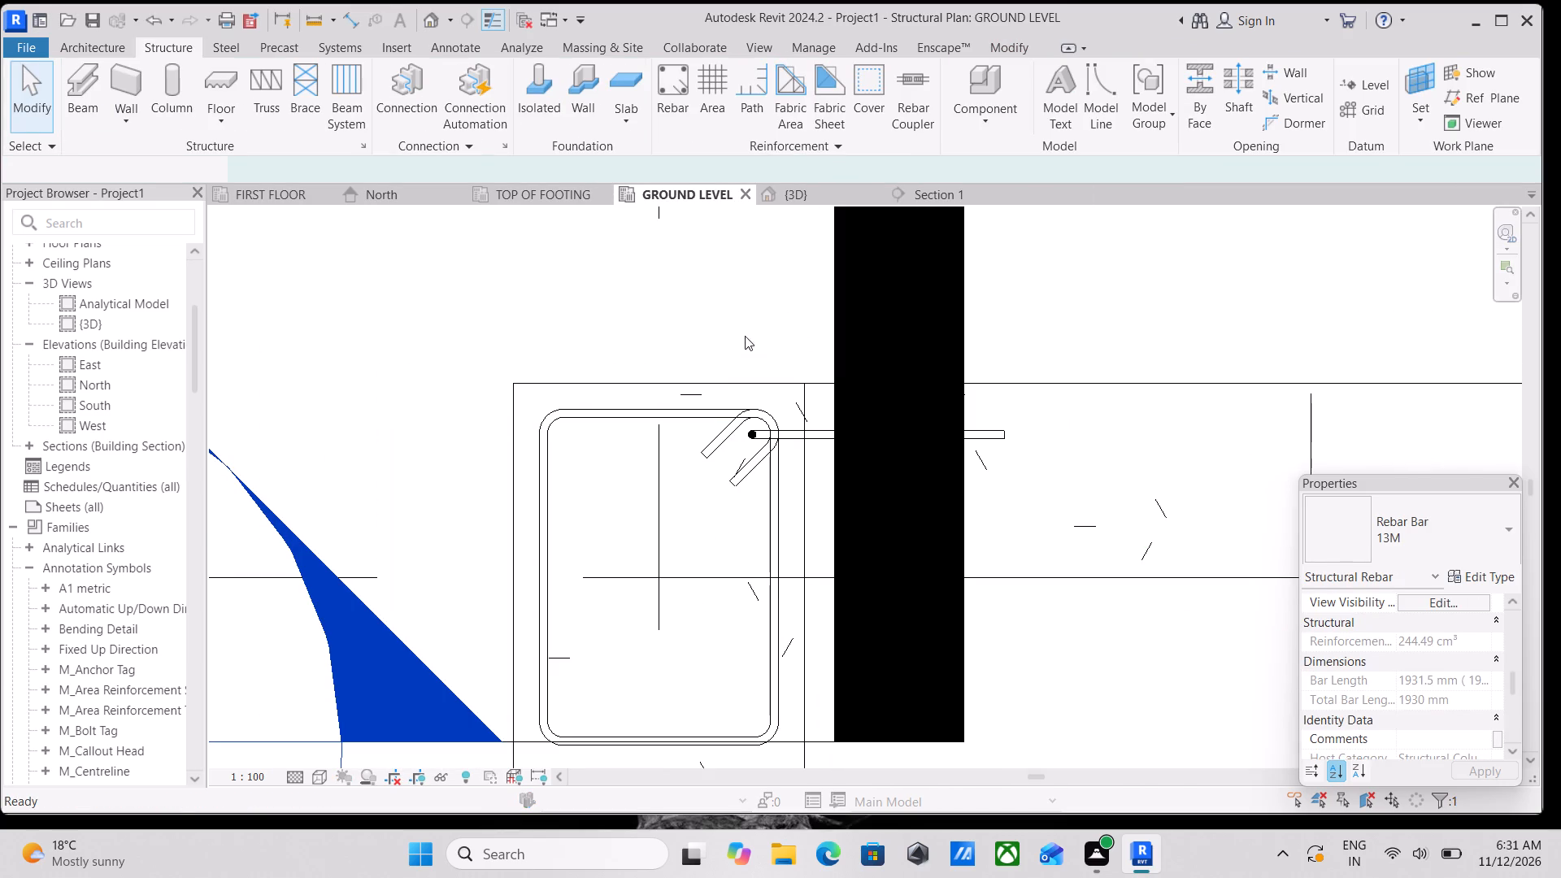
Examine the tie and the L-shaped bar's horizontal leg at the corner column in the GROUND LEVEL plan.
{"action": "scroll", "coordinate": [744, 432], "scroll_direction": "up", "scroll_amount": 2}
{"action": "scroll", "coordinate": [744, 432], "scroll_direction": "down", "scroll_amount": 1}
{"action": "middle_click_drag", "start_coordinate": [744, 432], "coordinate": [680, 417]}
{"action": "scroll", "coordinate": [701, 436], "scroll_direction": "down", "scroll_amount": 2}
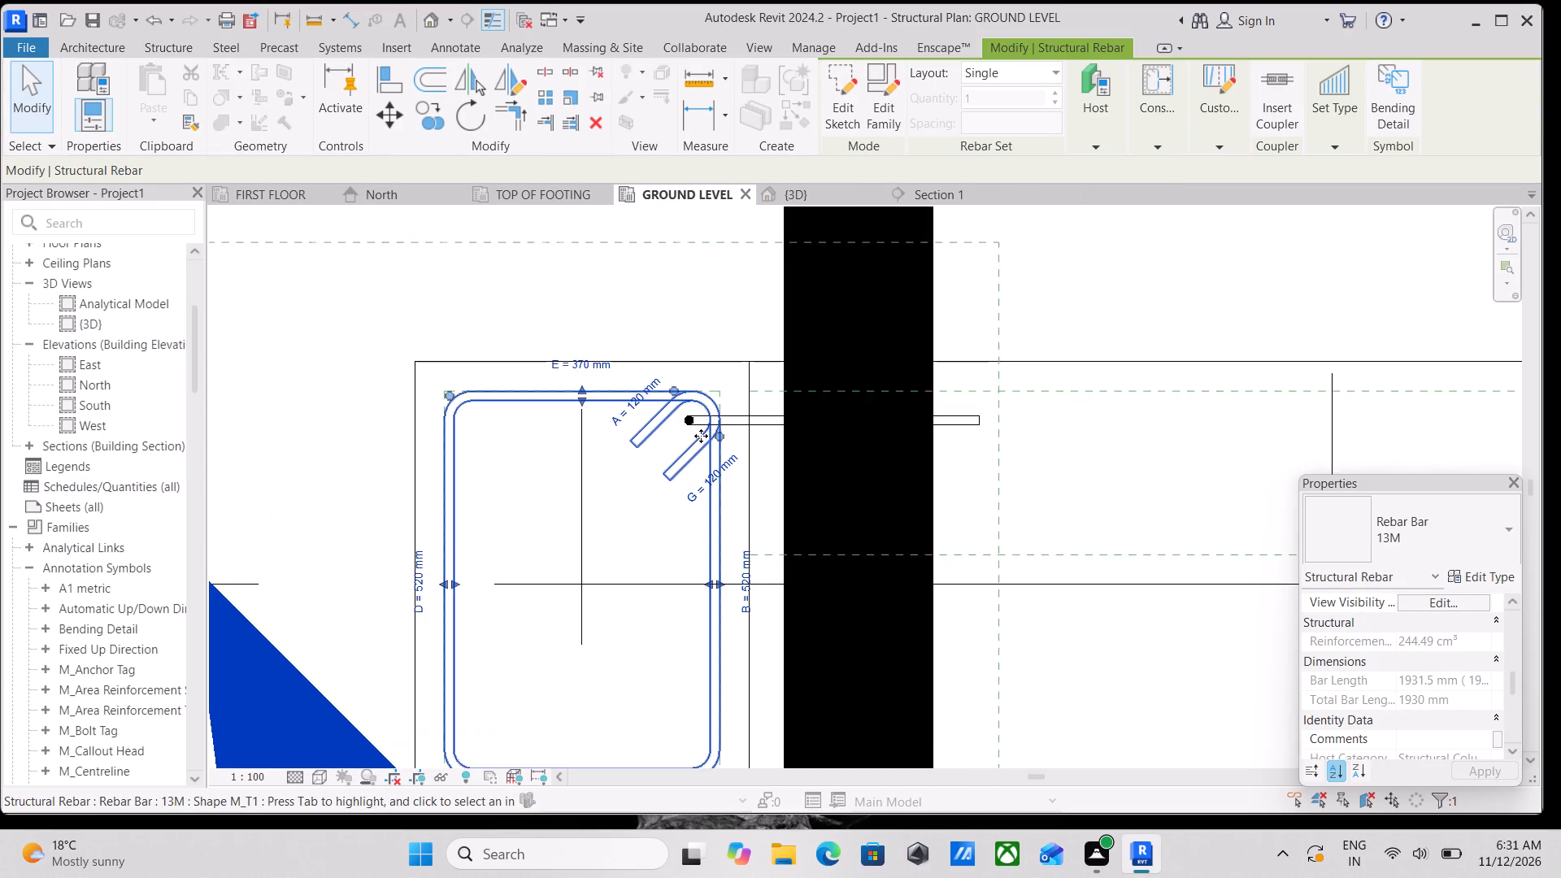
{"action": "scroll", "coordinate": [701, 436], "scroll_direction": "down", "scroll_amount": 1}
{"action": "scroll", "coordinate": [820, 453], "scroll_direction": "up", "scroll_amount": 1}
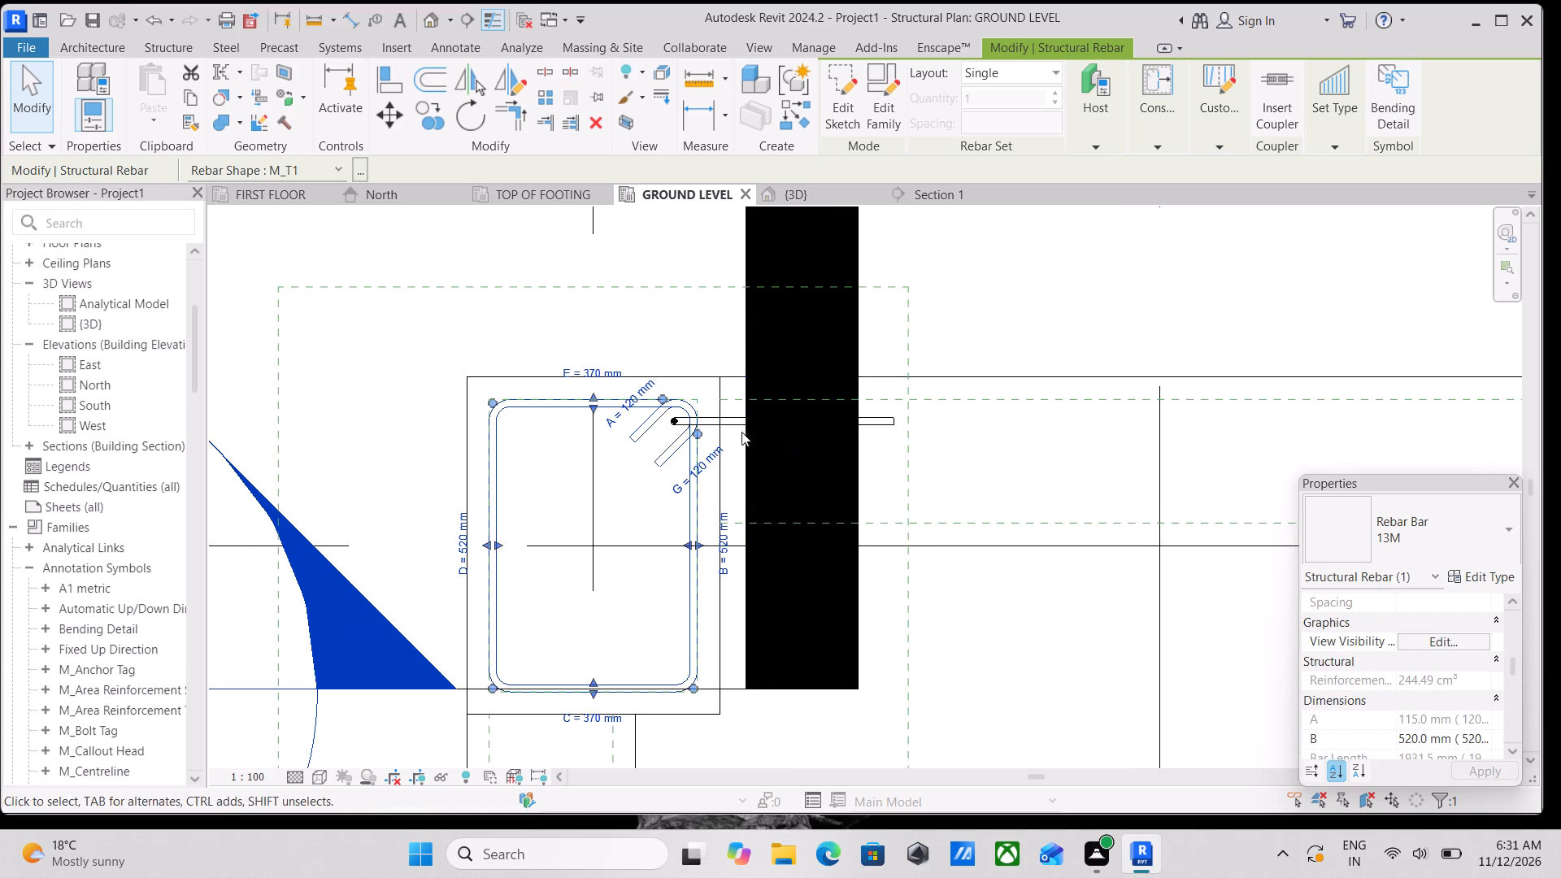
{"action": "scroll", "coordinate": [736, 431], "scroll_direction": "up", "scroll_amount": 3}
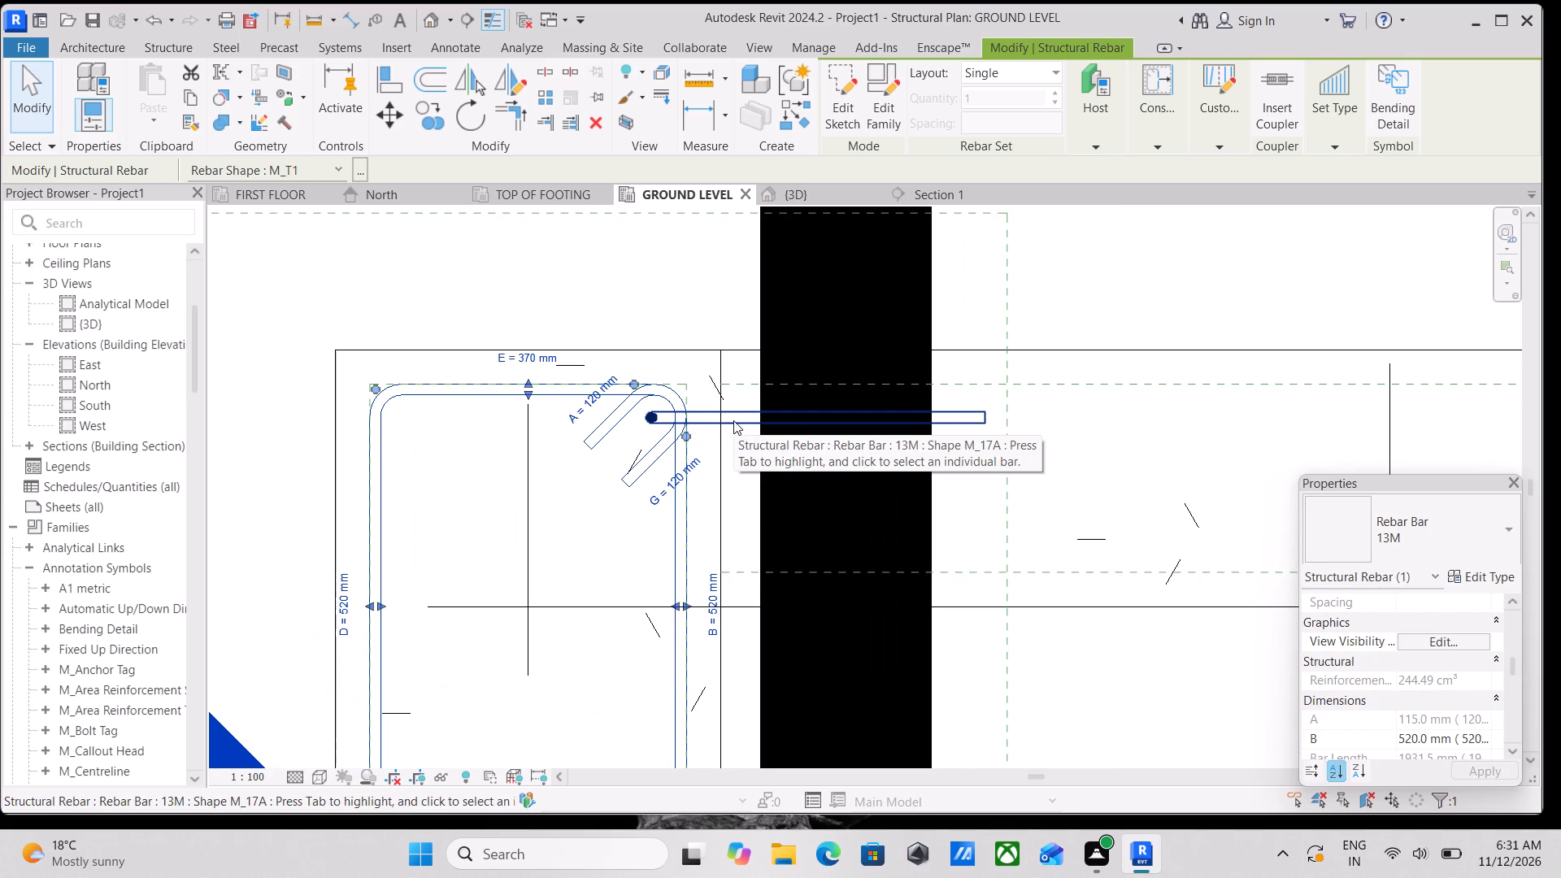
Rotate a copy of the L-shaped corner bar by 35° in plan, with the rotation centre on its vertical leg.
{"action": "left_click", "coordinate": [733, 420]}
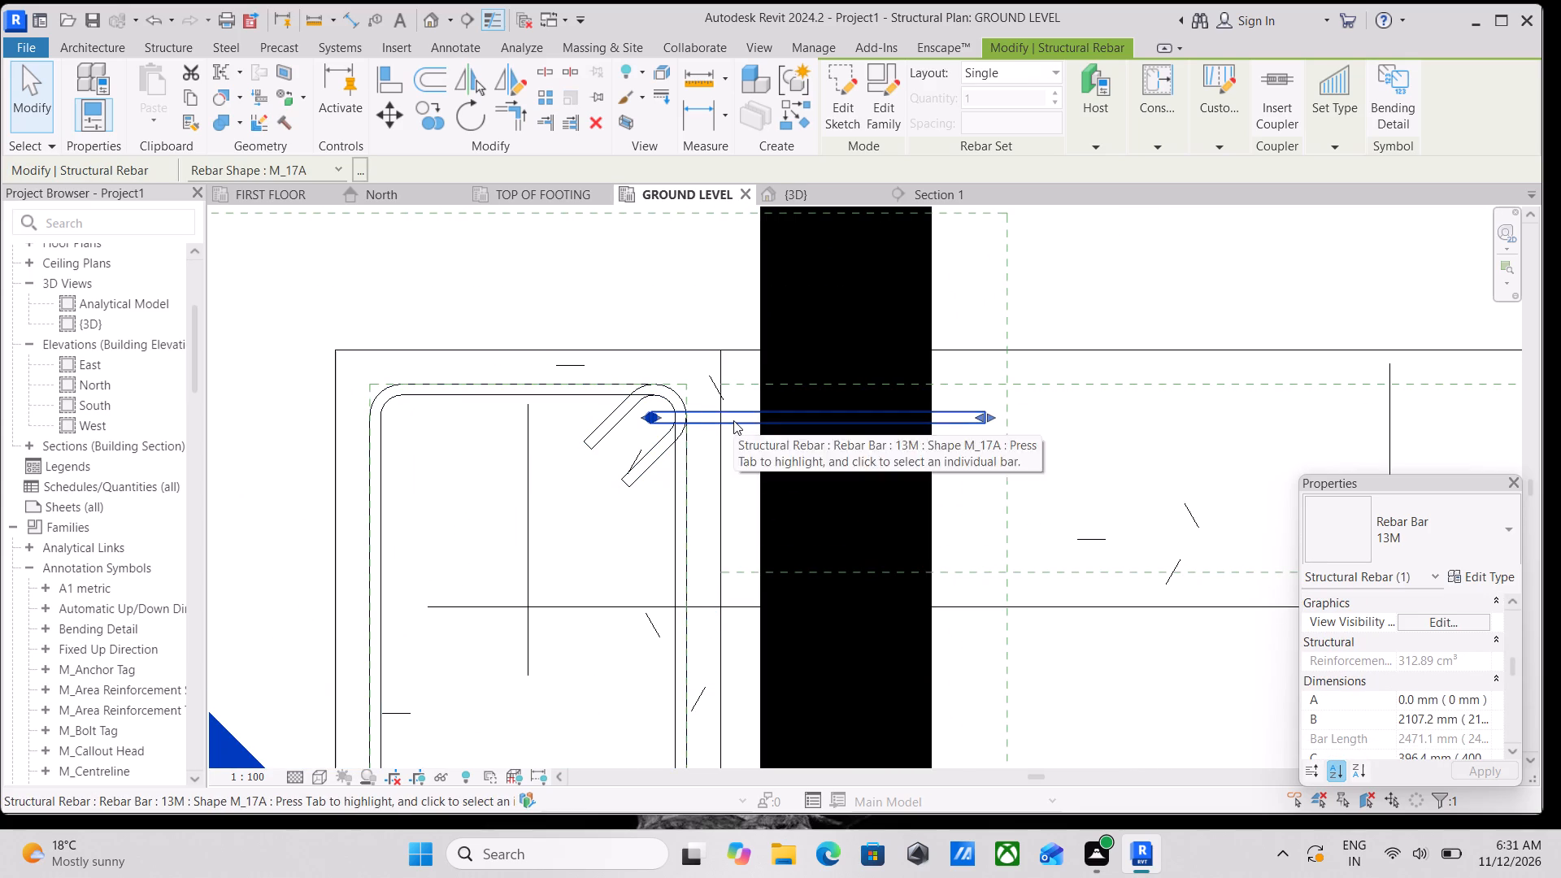
{"action": "scroll", "coordinate": [733, 420], "scroll_direction": "down", "scroll_amount": 8}
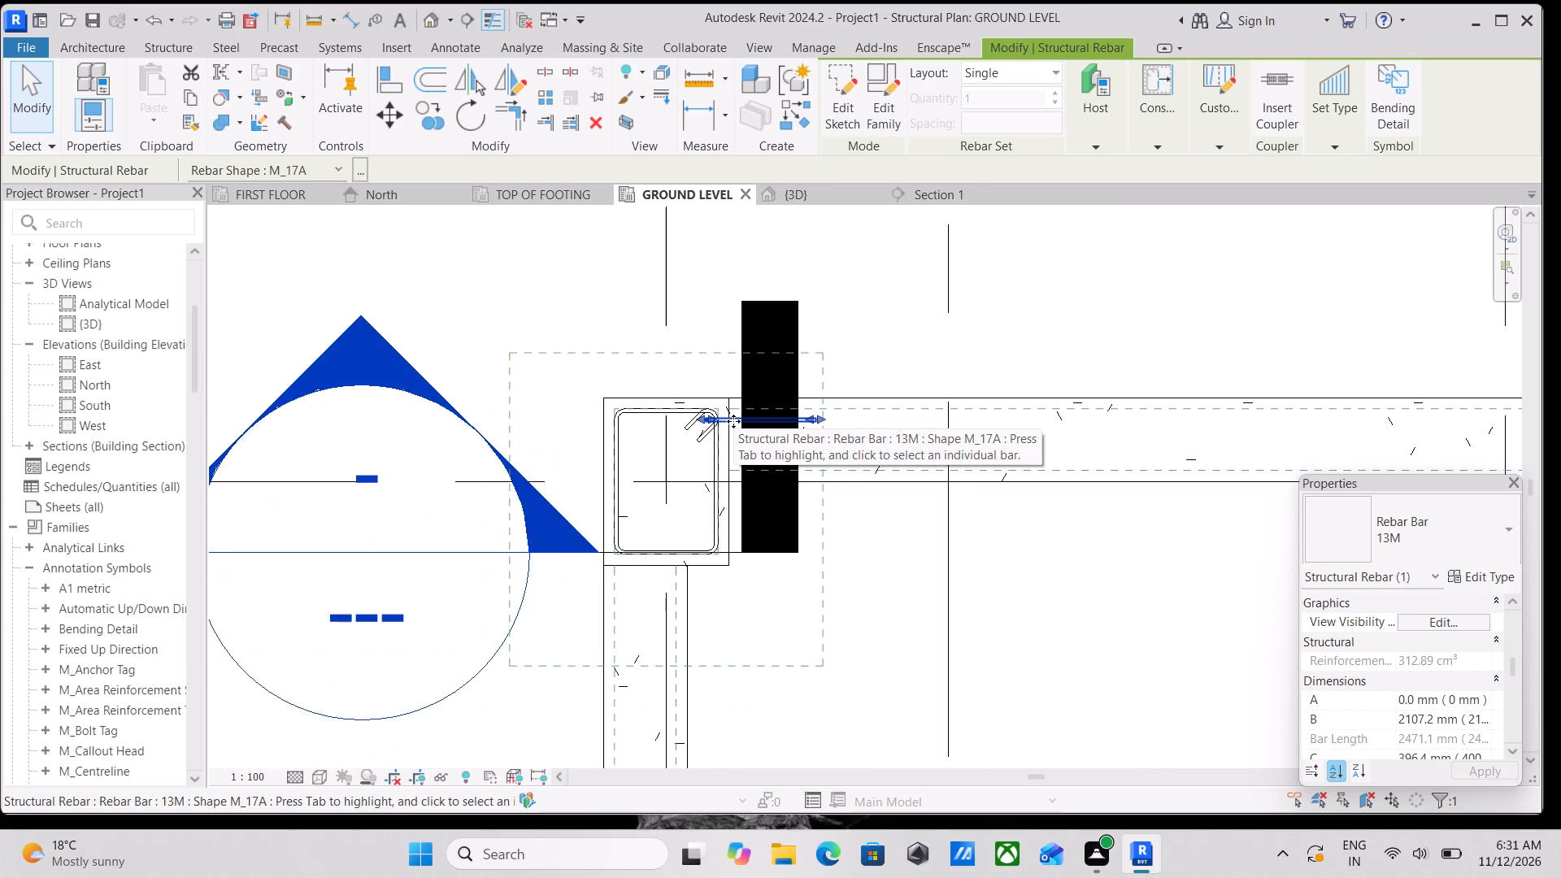
{"action": "scroll", "coordinate": [732, 427], "scroll_direction": "down", "scroll_amount": 2}
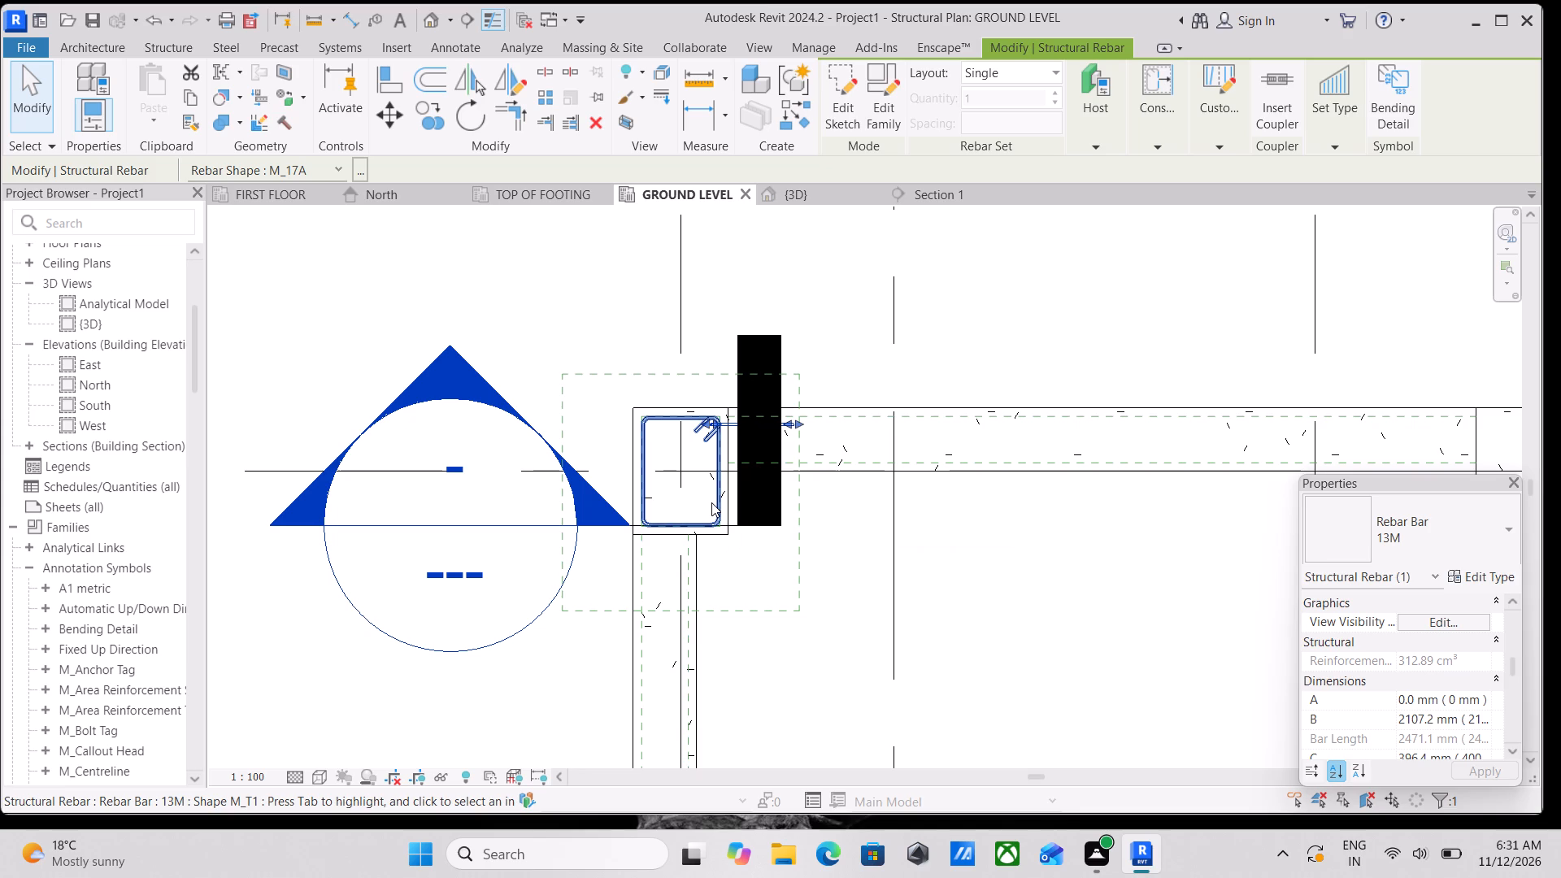
{"action": "scroll", "coordinate": [754, 448], "scroll_direction": "up", "scroll_amount": 6}
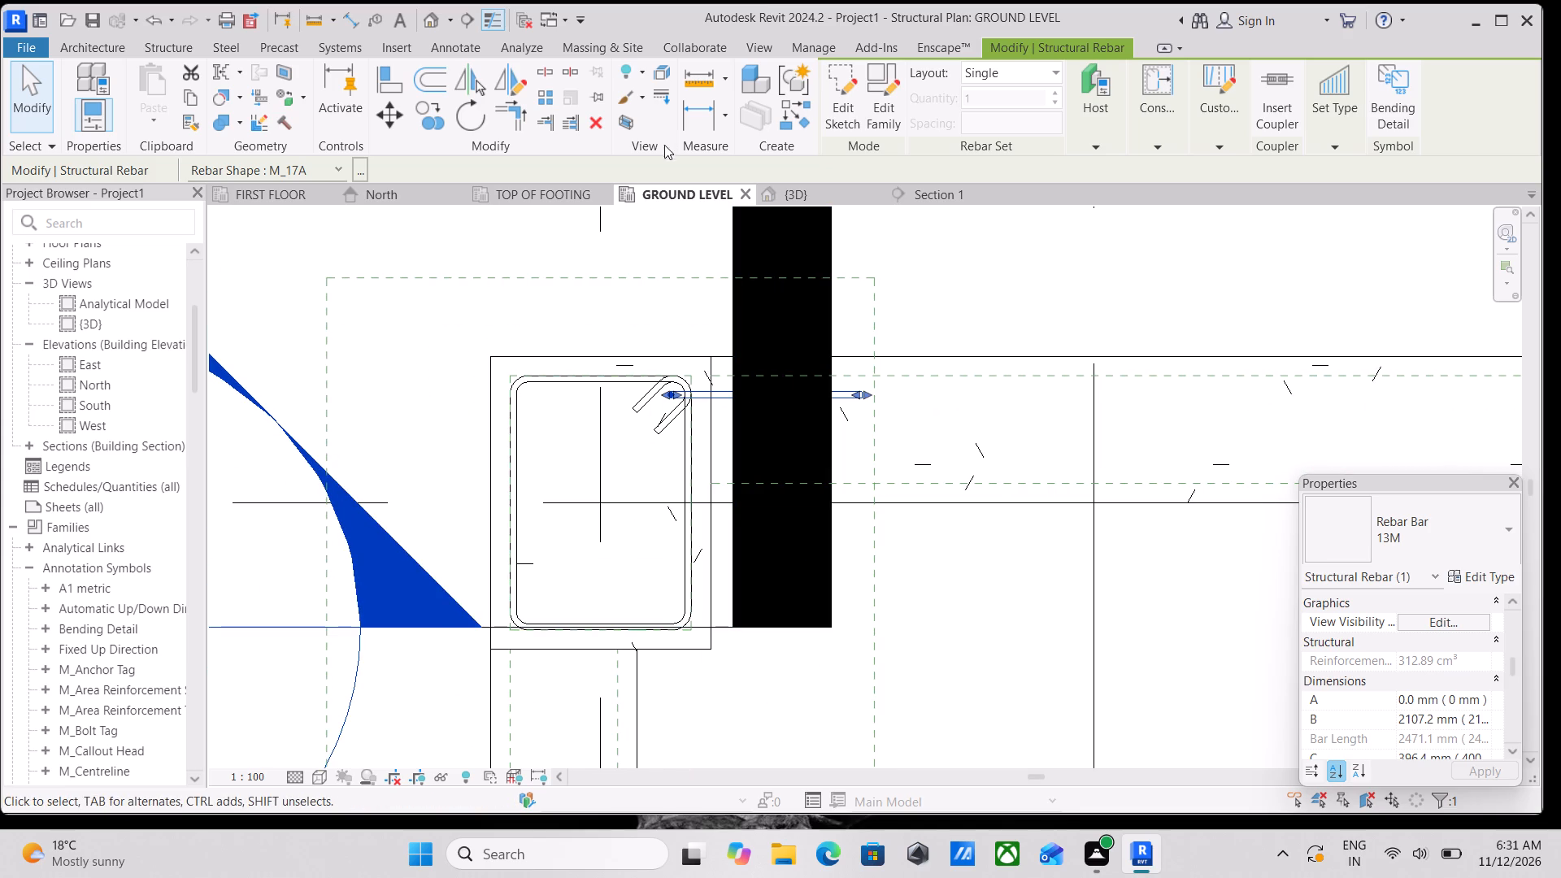
{"action": "scroll", "coordinate": [762, 482], "scroll_direction": "up", "scroll_amount": 3}
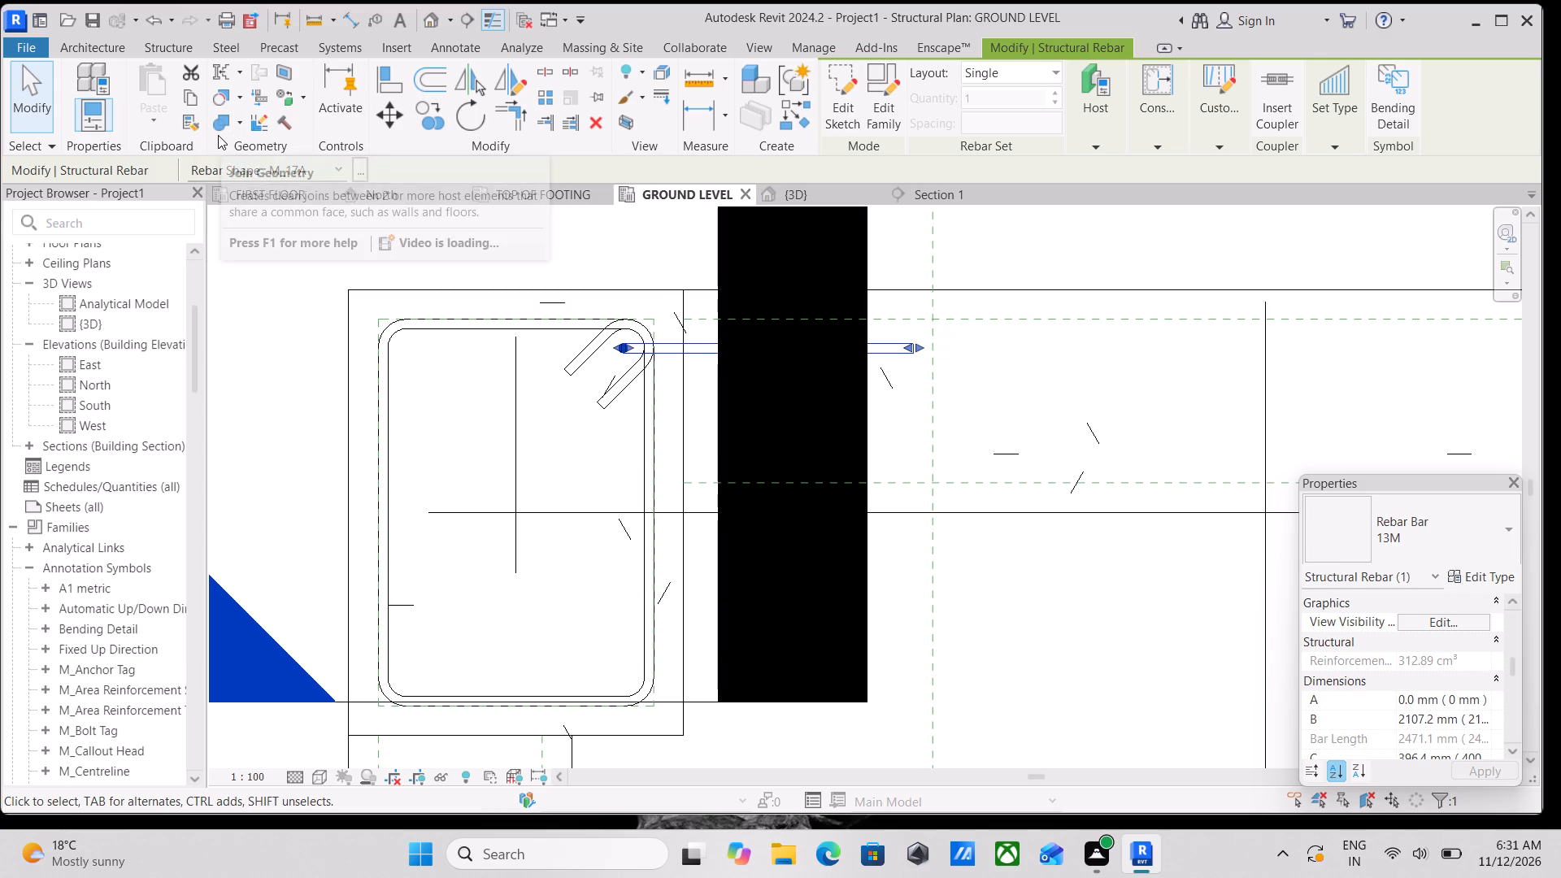
{"action": "scroll", "coordinate": [567, 396], "scroll_direction": "up", "scroll_amount": 1}
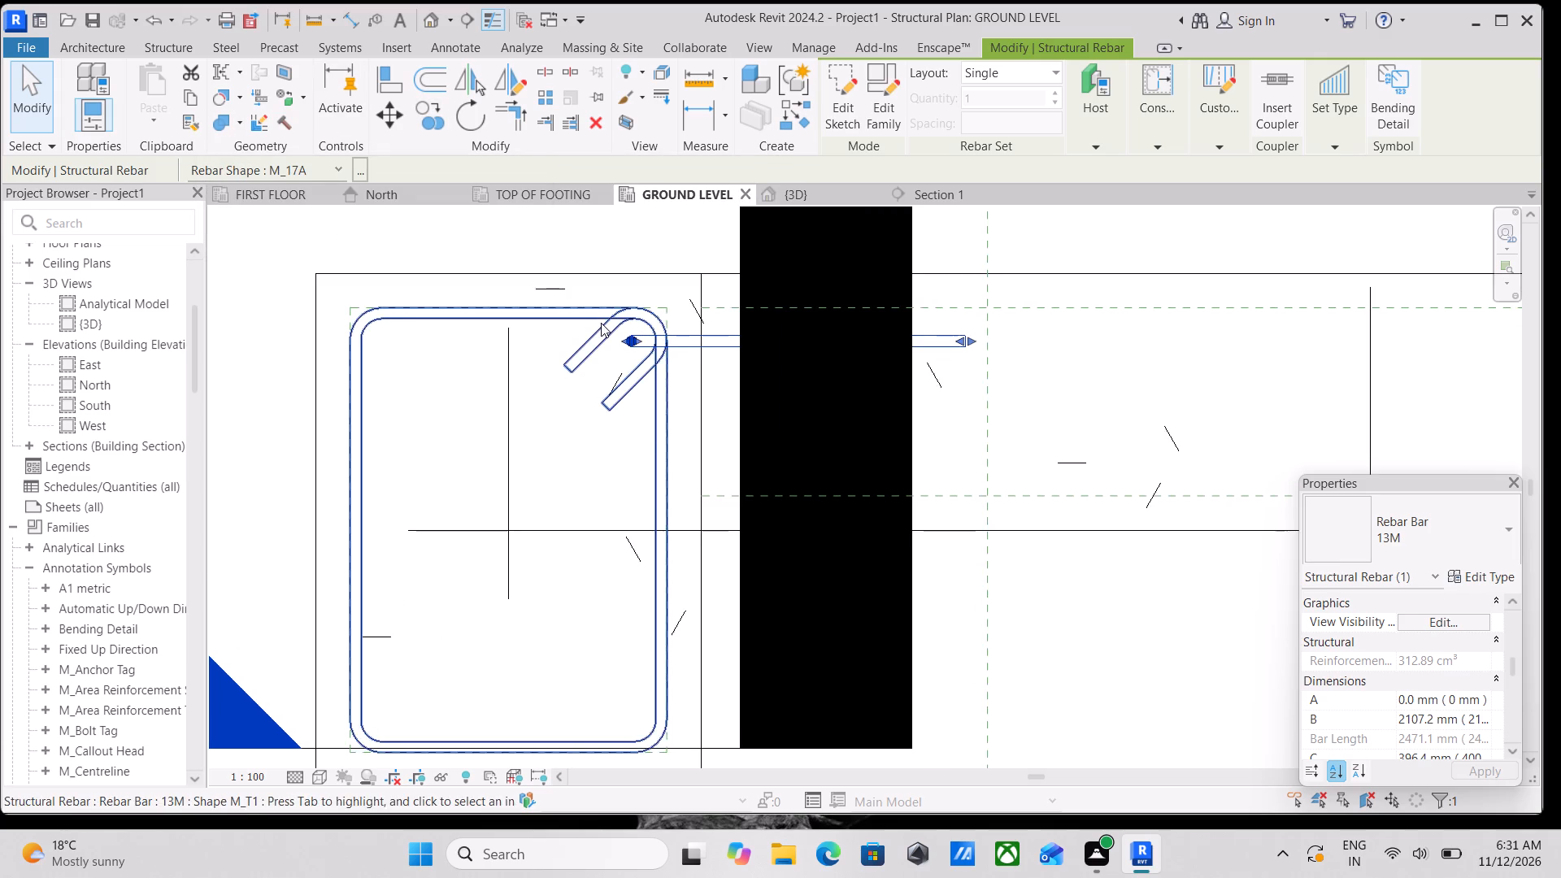
{"action": "scroll", "coordinate": [601, 323], "scroll_direction": "up", "scroll_amount": 3}
{"action": "middle_click_drag", "start_coordinate": [619, 357], "coordinate": [641, 488]}
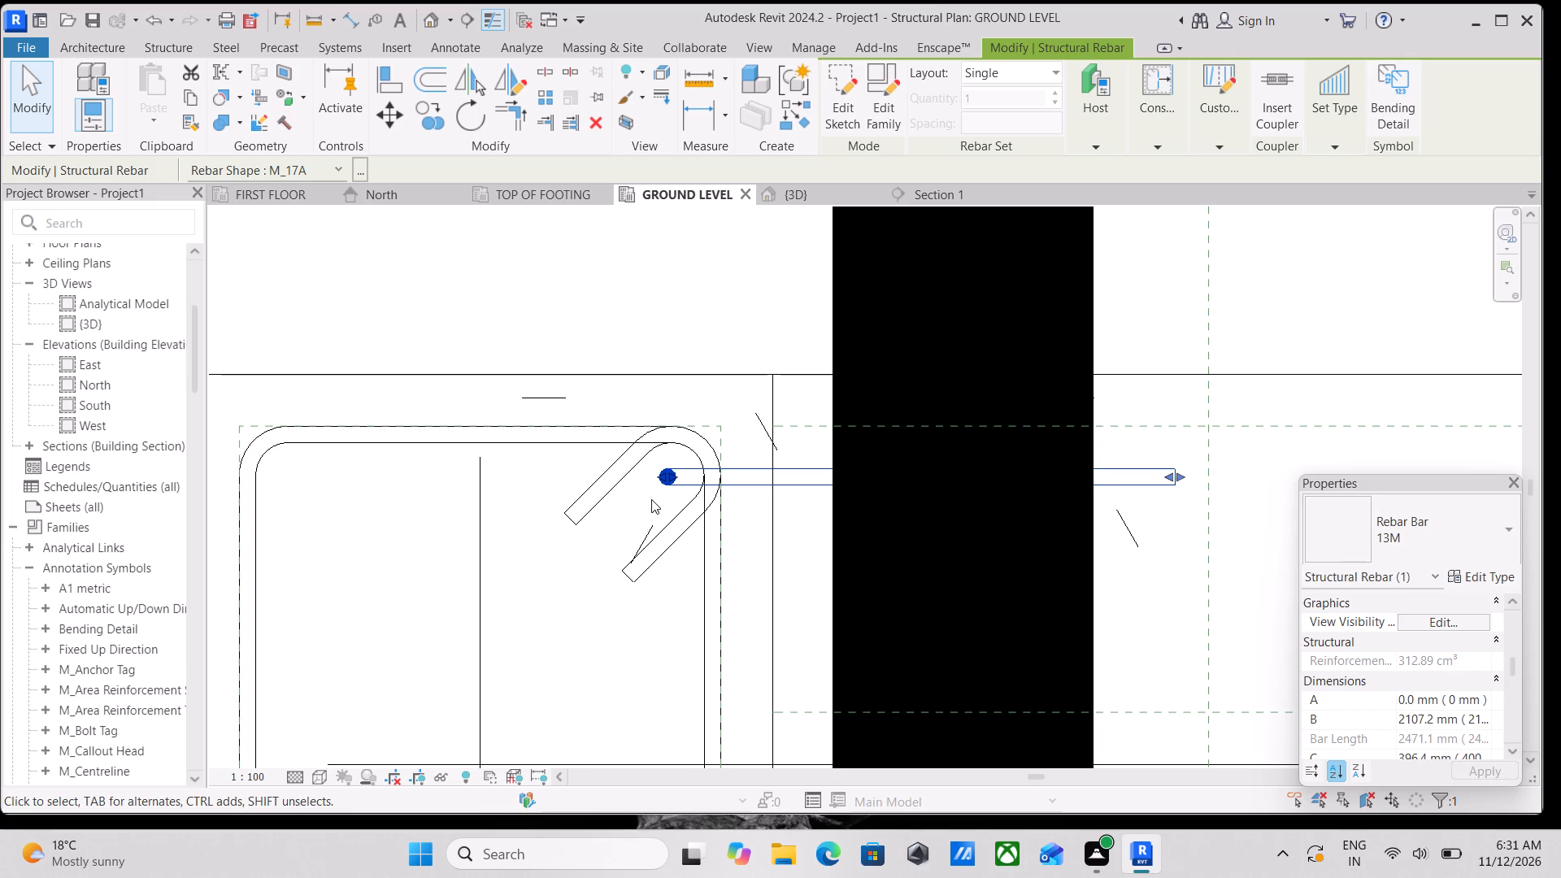
{"action": "left_click", "coordinate": [337, 168]}
{"action": "left_click", "coordinate": [337, 168]}
{"action": "left_click", "coordinate": [462, 119]}
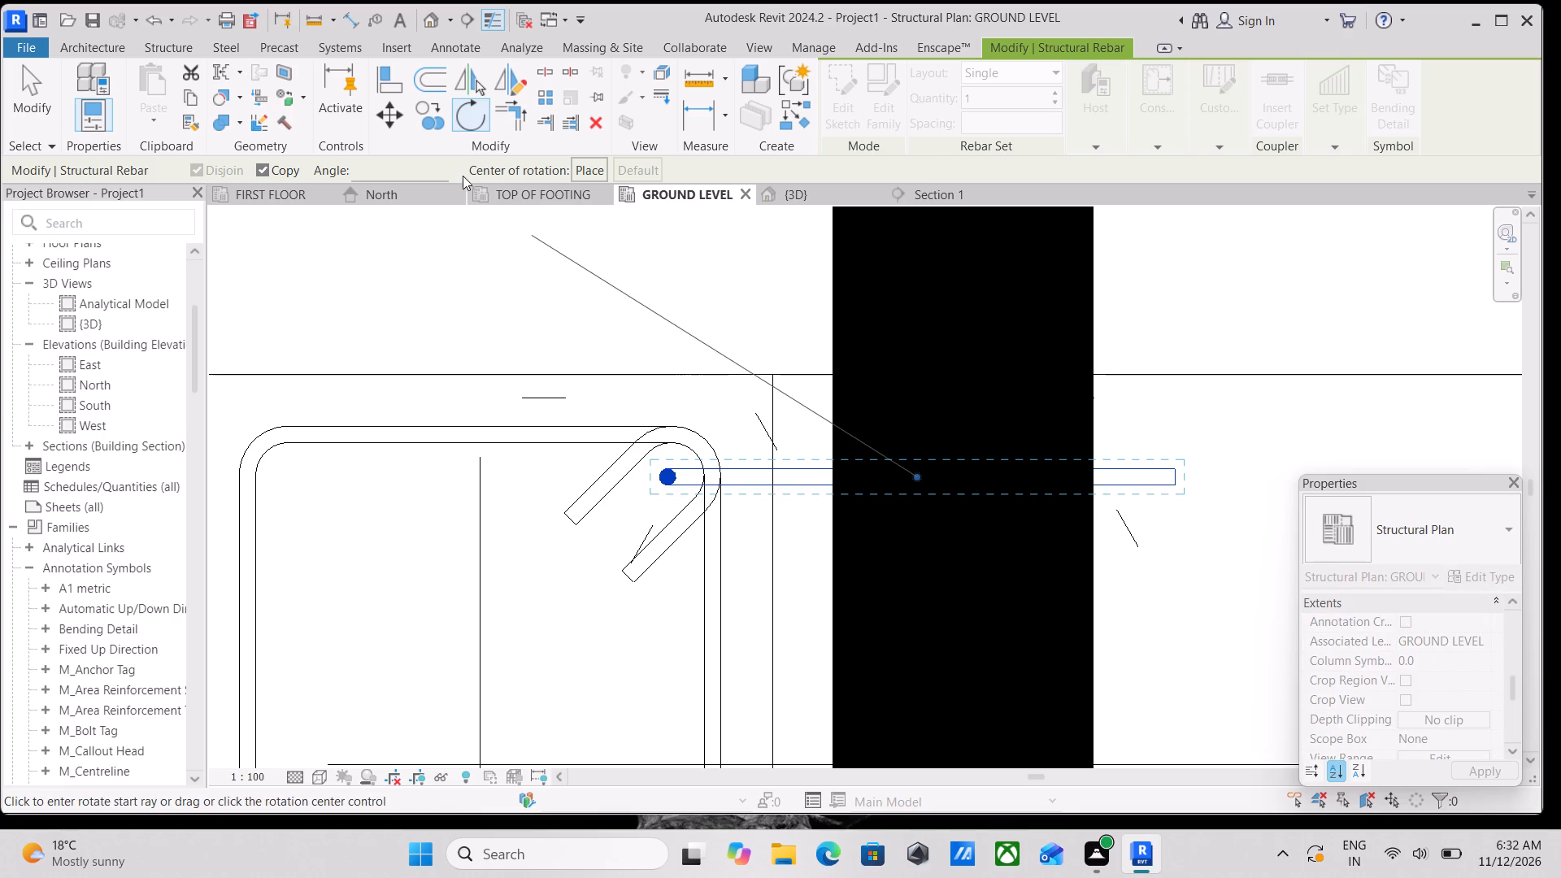
{"action": "left_click", "coordinate": [591, 162]}
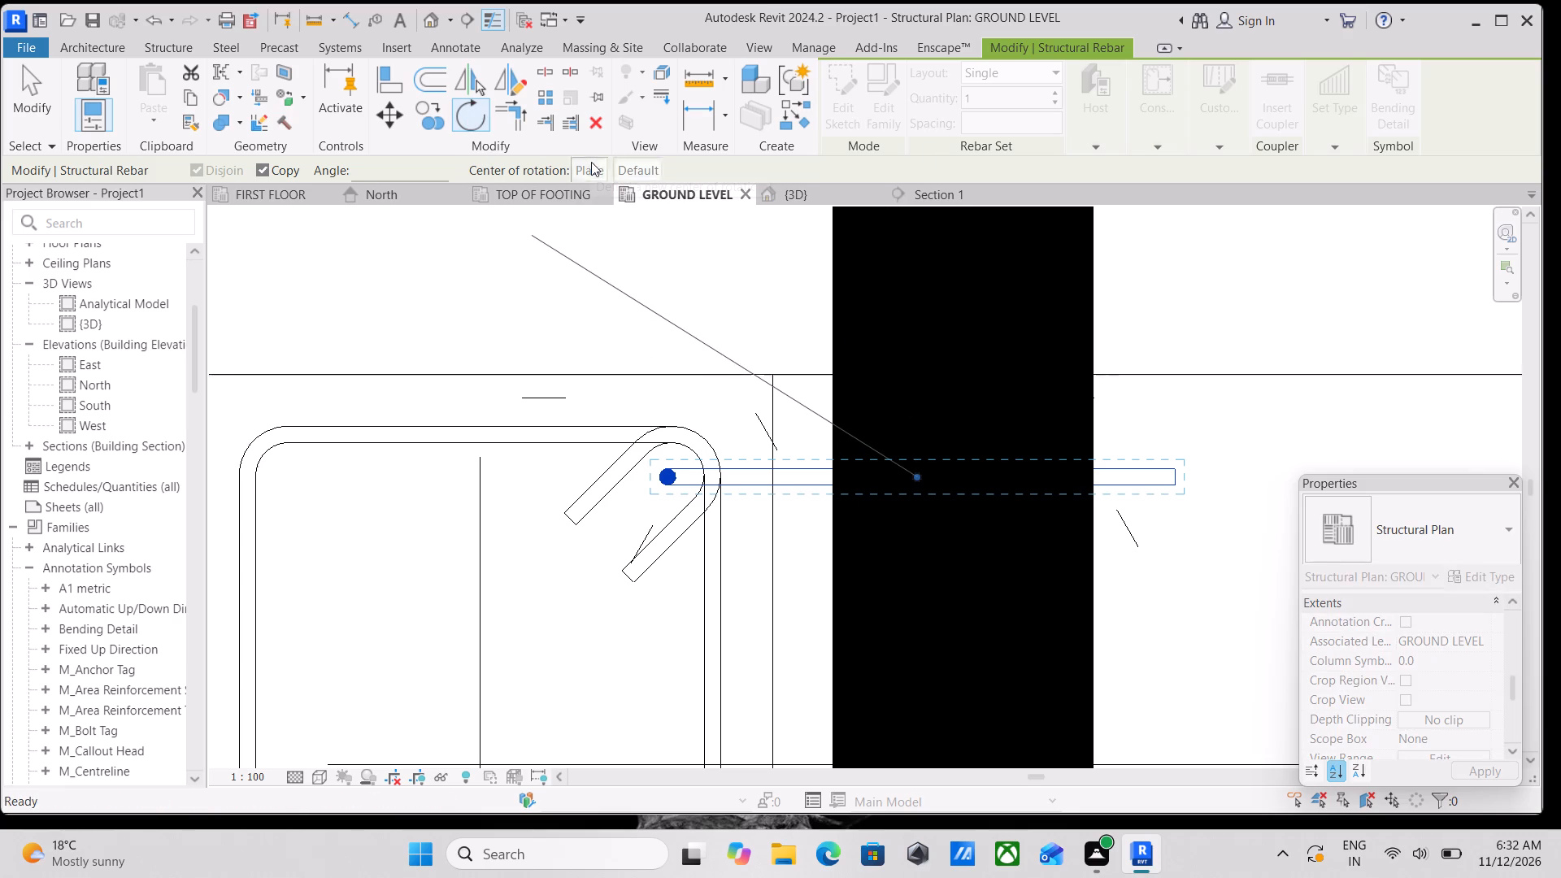
{"action": "scroll", "coordinate": [691, 479], "scroll_direction": "up", "scroll_amount": 4}
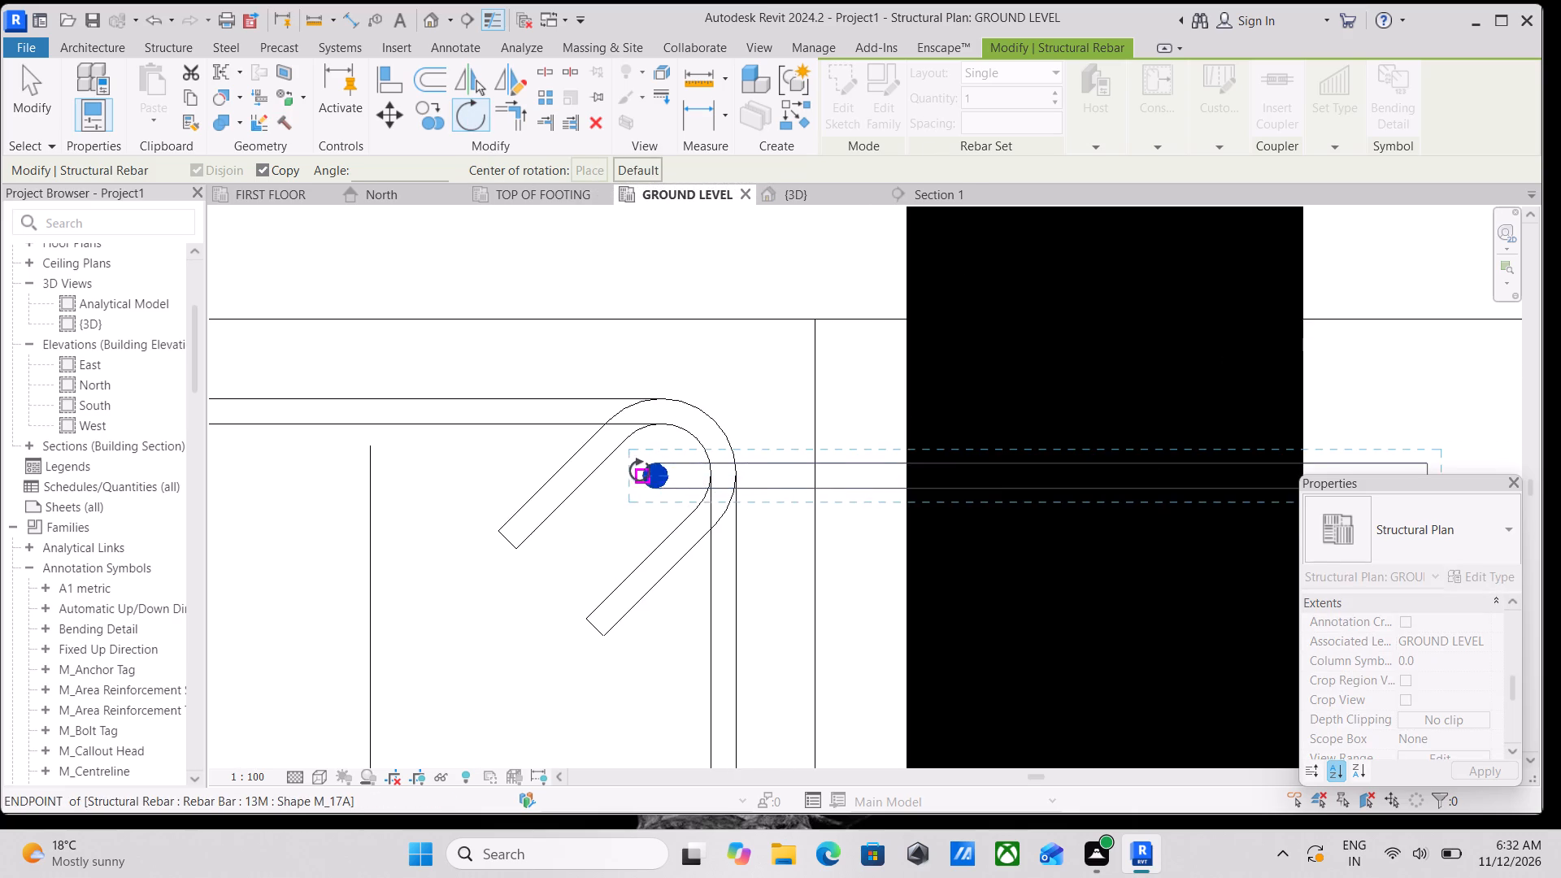
{"action": "scroll", "coordinate": [640, 470], "scroll_direction": "up", "scroll_amount": 6}
{"action": "left_click", "coordinate": [682, 480]}
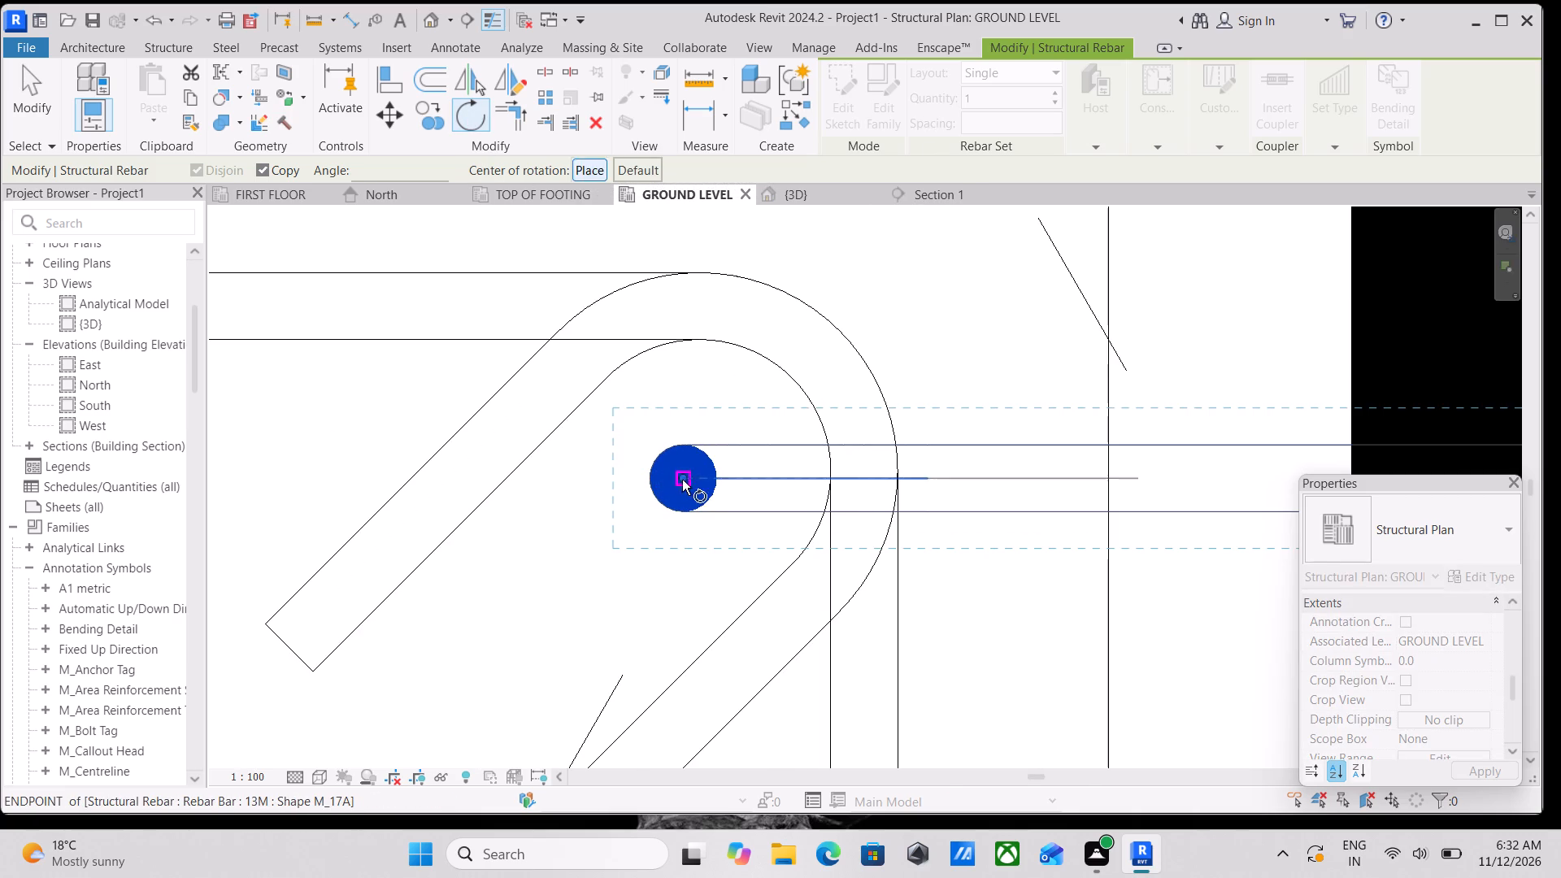
{"action": "middle_click_drag", "start_coordinate": [712, 480], "coordinate": [480, 445]}
{"action": "scroll", "coordinate": [505, 450], "scroll_direction": "up", "scroll_amount": 1}
{"action": "scroll", "coordinate": [1018, 540], "scroll_direction": "down", "scroll_amount": 2}
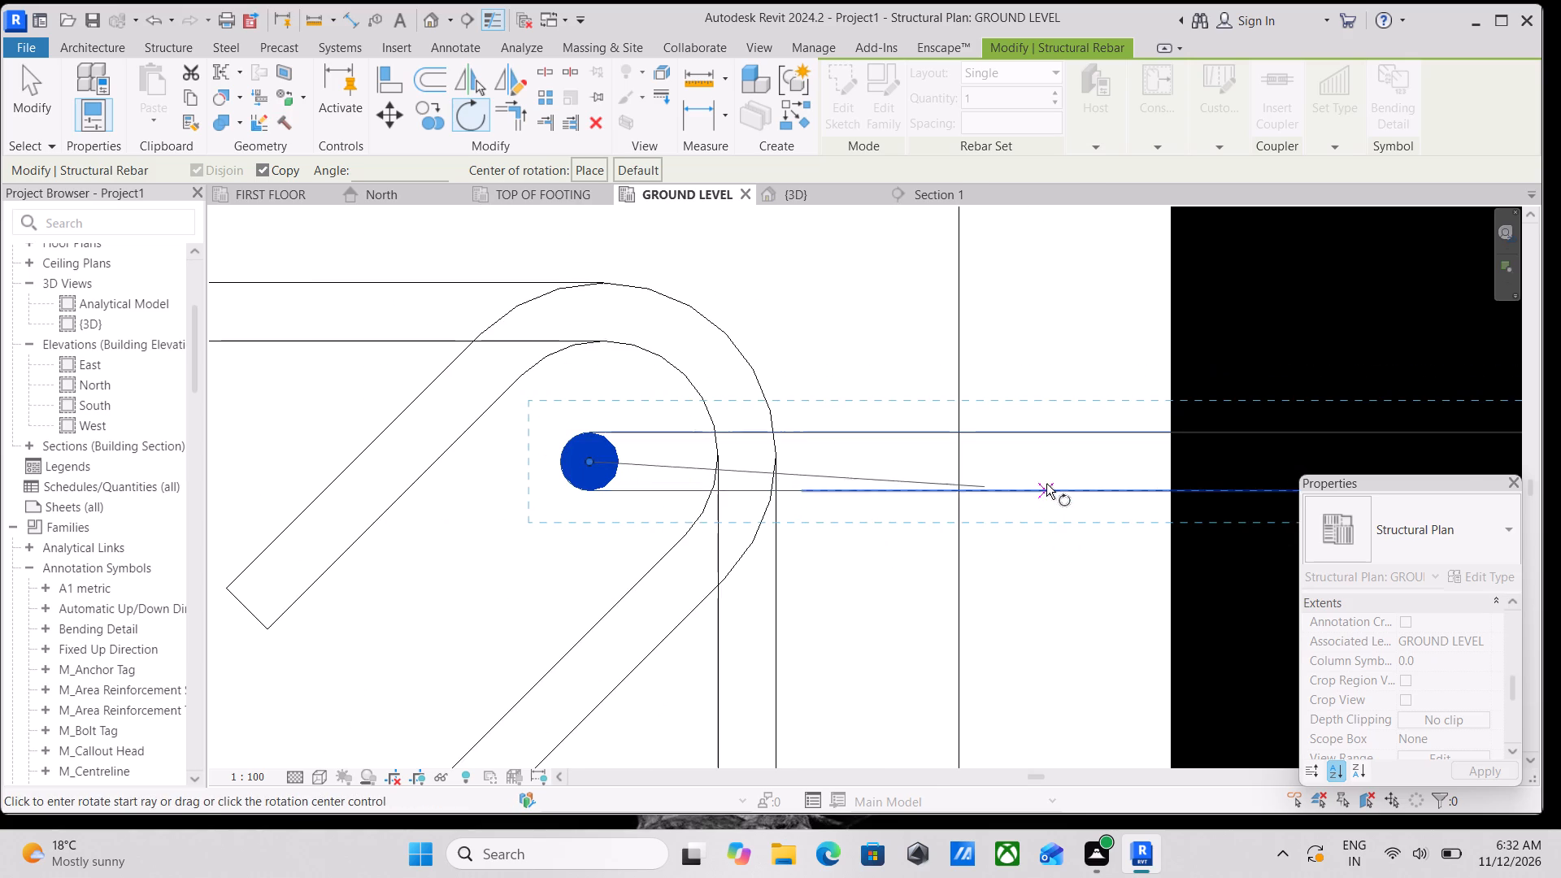
{"action": "scroll", "coordinate": [1046, 473], "scroll_direction": "down", "scroll_amount": 3}
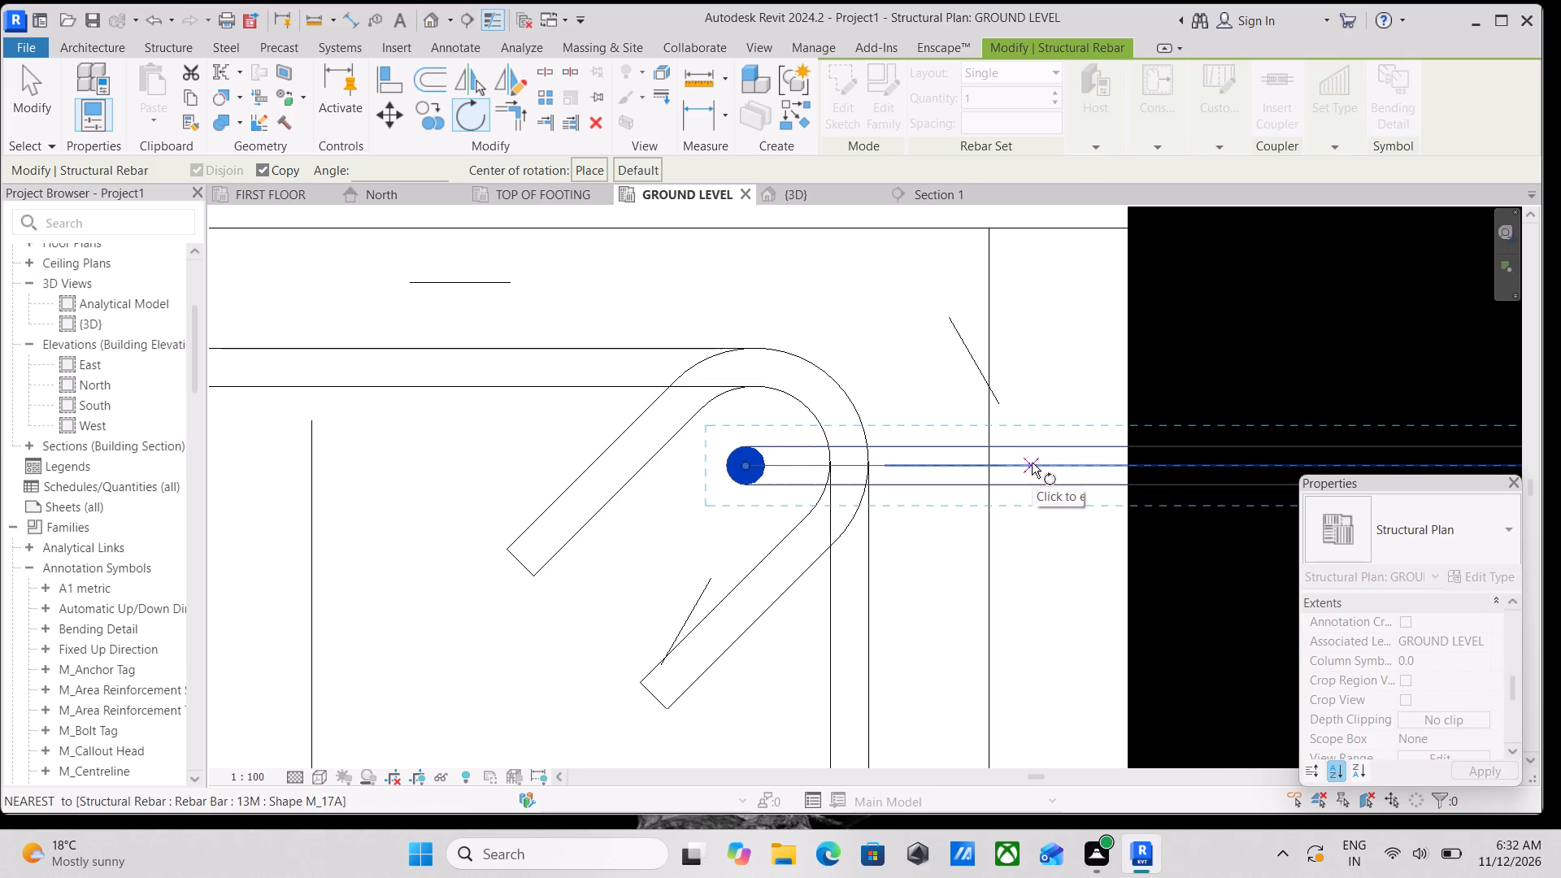
{"action": "left_click", "coordinate": [1032, 463]}
{"action": "scroll", "coordinate": [950, 353], "scroll_direction": "down", "scroll_amount": 5}
{"action": "middle_click_drag", "start_coordinate": [950, 353], "coordinate": [919, 464]}
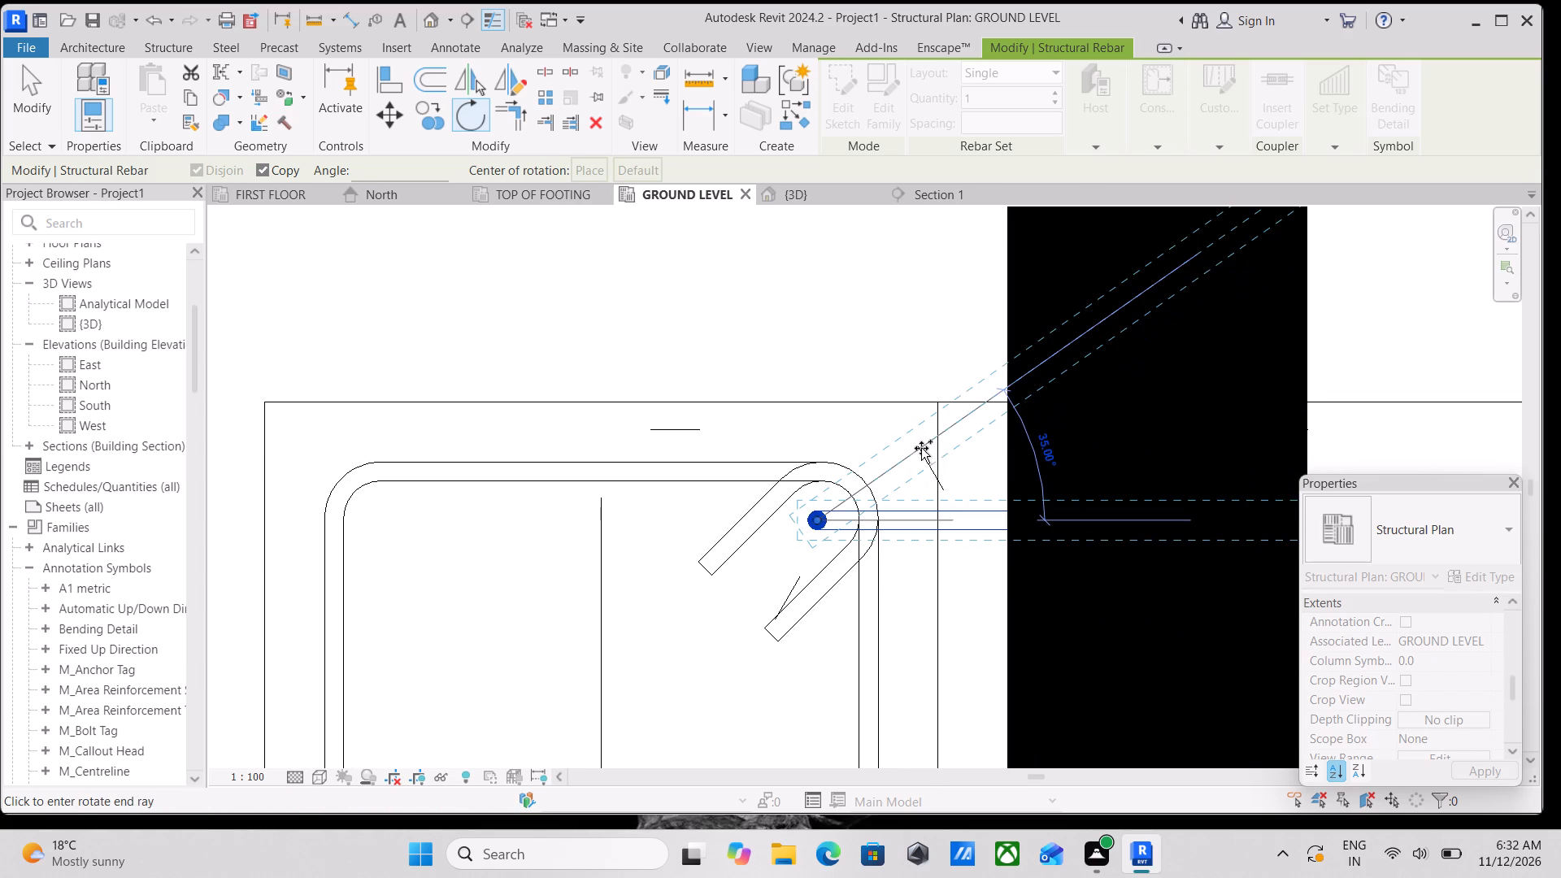
{"action": "scroll", "coordinate": [926, 446], "scroll_direction": "up", "scroll_amount": 3}
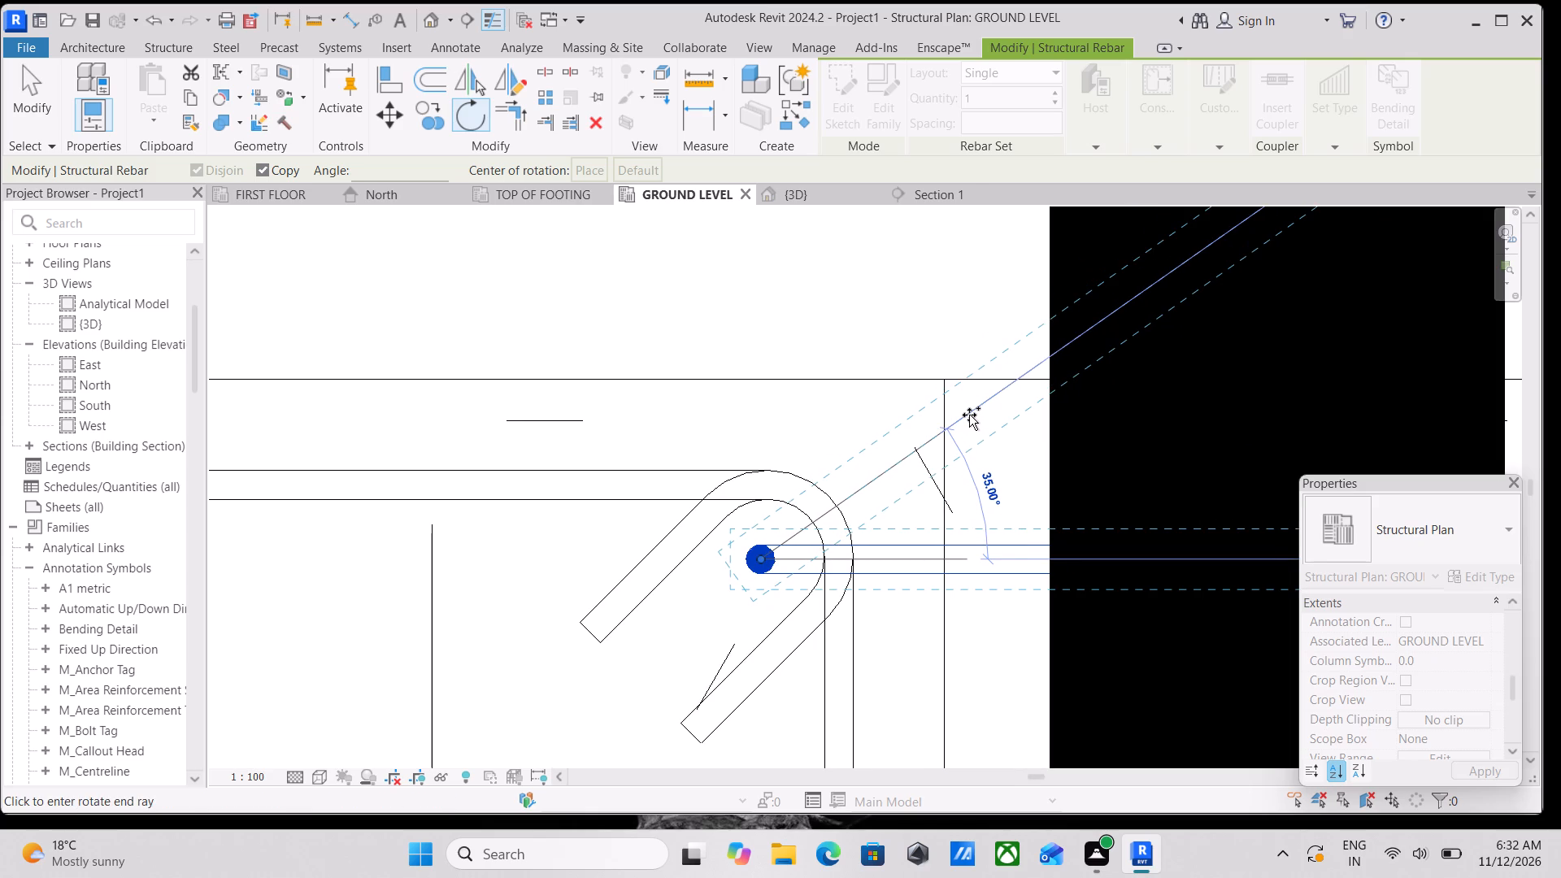
{"action": "left_click", "coordinate": [969, 415]}
Nudge the original unrotated L-shaped bar down in plan, away from the tie's hooked corner, onto the column's horizontal grid line.
{"action": "scroll", "coordinate": [969, 415], "scroll_direction": "down", "scroll_amount": 5}
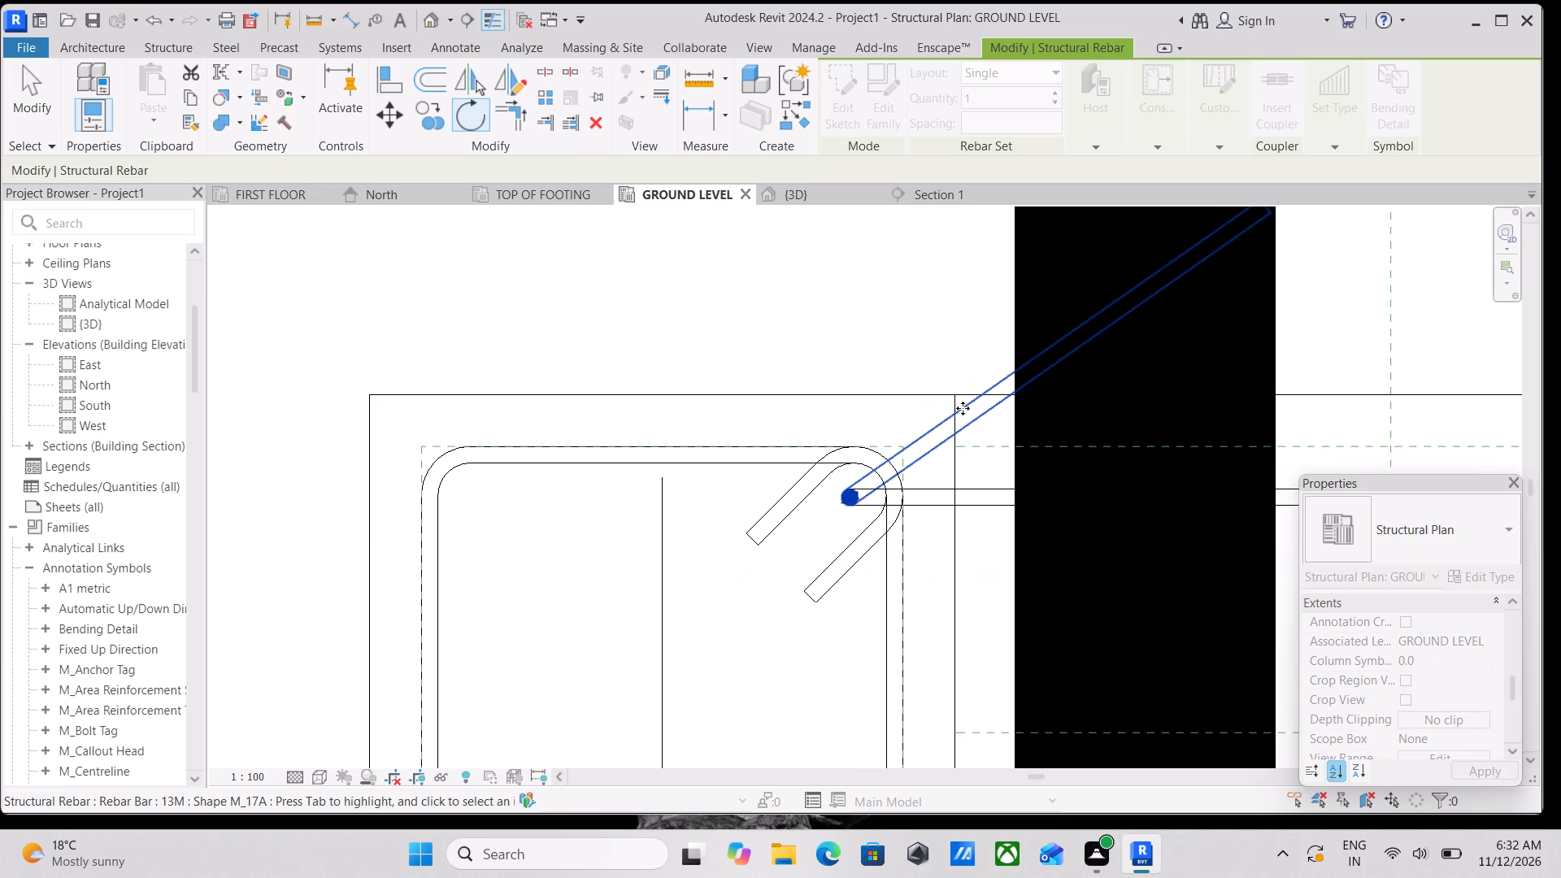
{"action": "scroll", "coordinate": [963, 408], "scroll_direction": "down", "scroll_amount": 10}
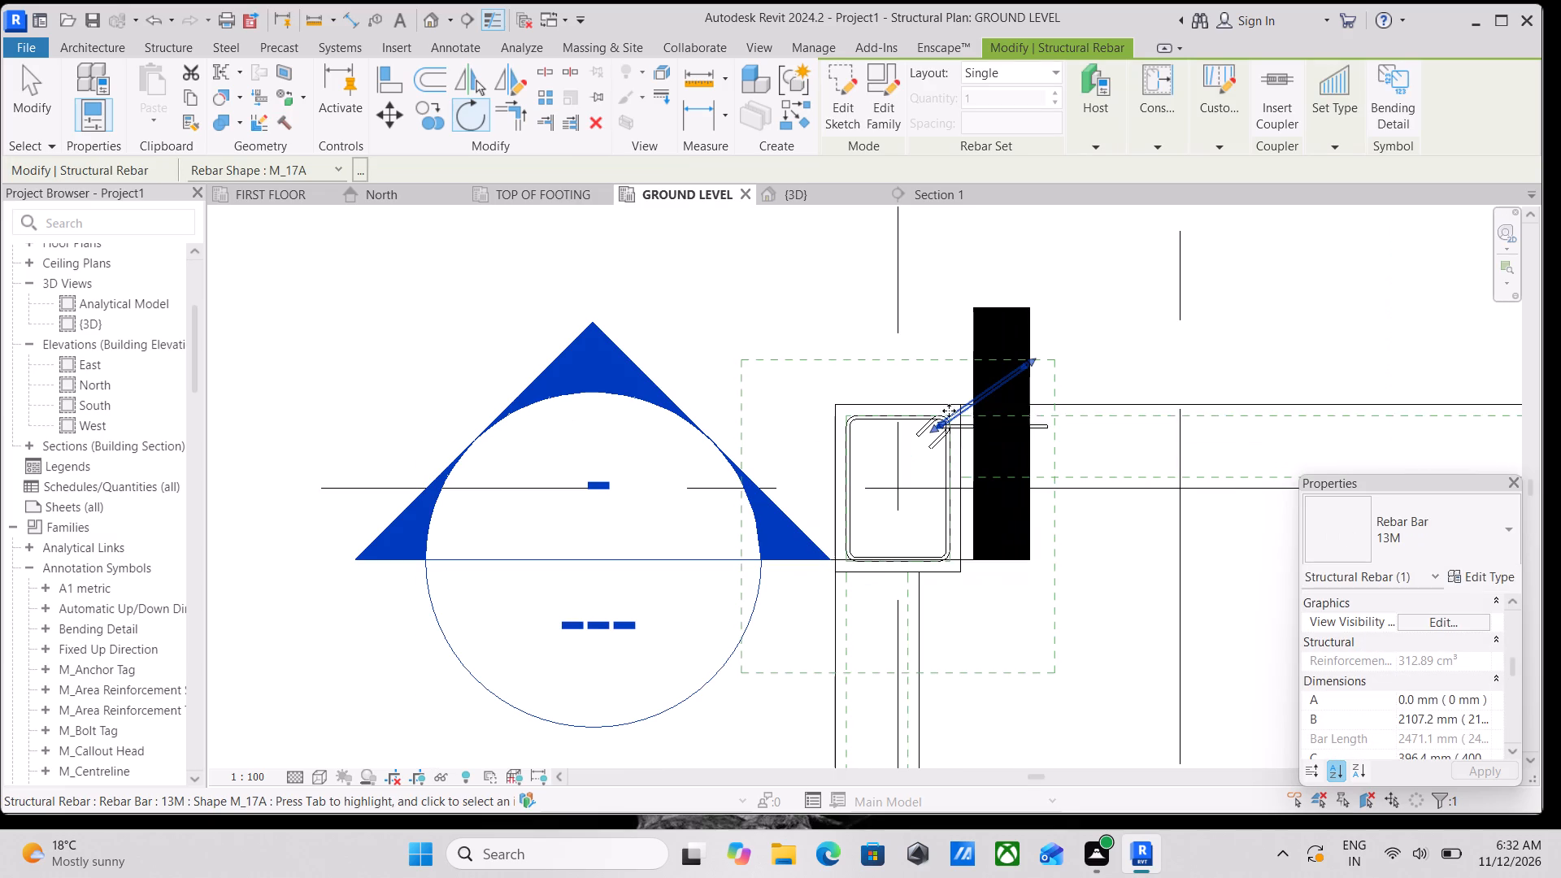
{"action": "scroll", "coordinate": [948, 411], "scroll_direction": "up", "scroll_amount": 6}
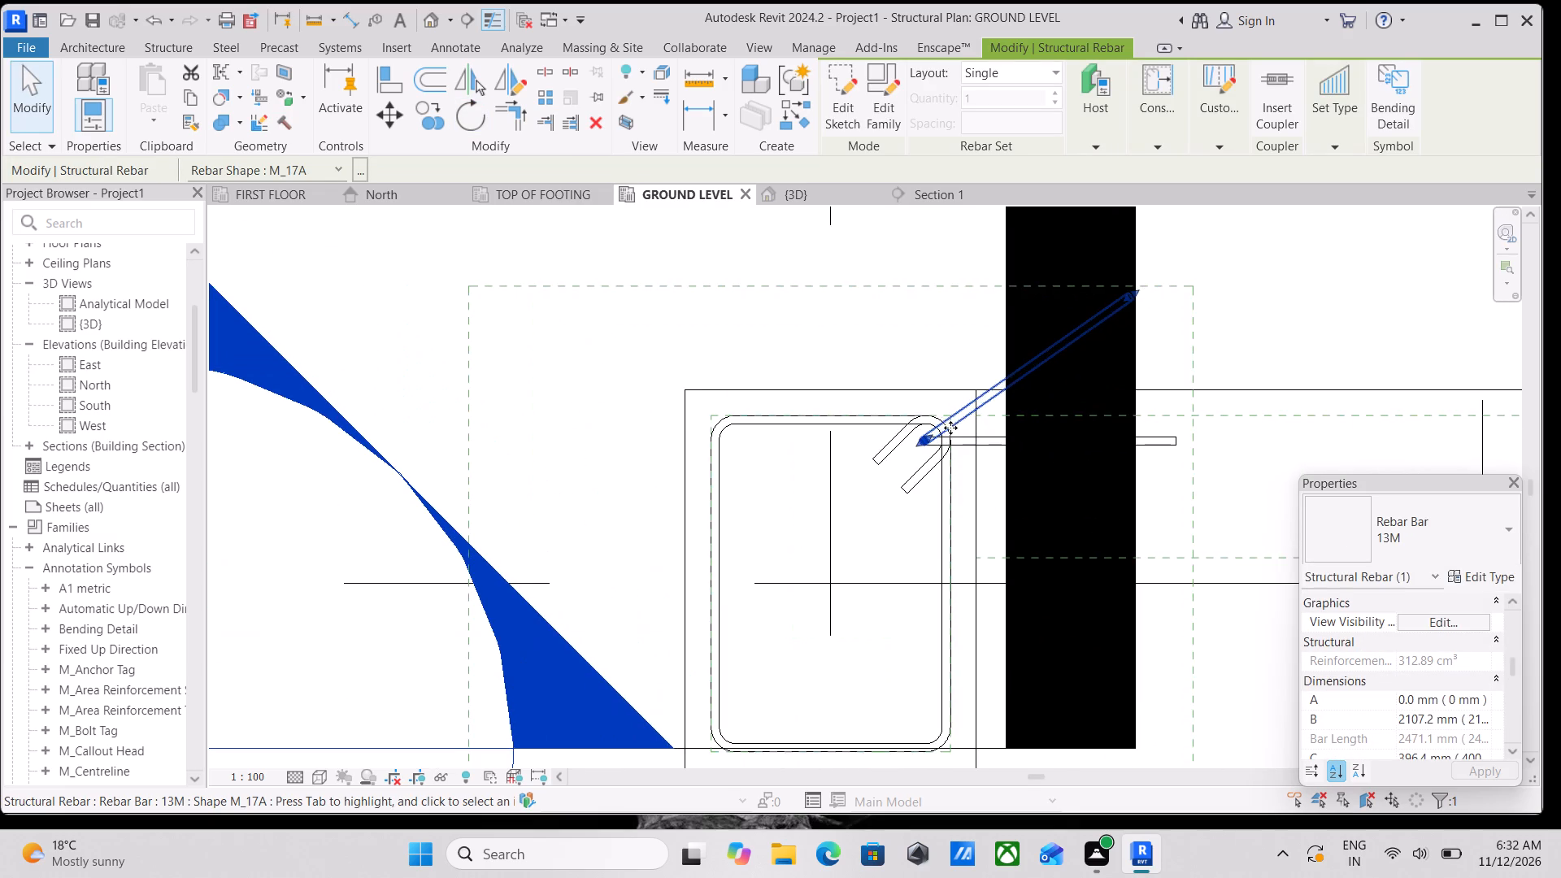
{"action": "scroll", "coordinate": [915, 465], "scroll_direction": "up", "scroll_amount": 4}
{"action": "middle_click_drag", "start_coordinate": [932, 439], "coordinate": [866, 439]}
{"action": "left_click", "coordinate": [955, 435]}
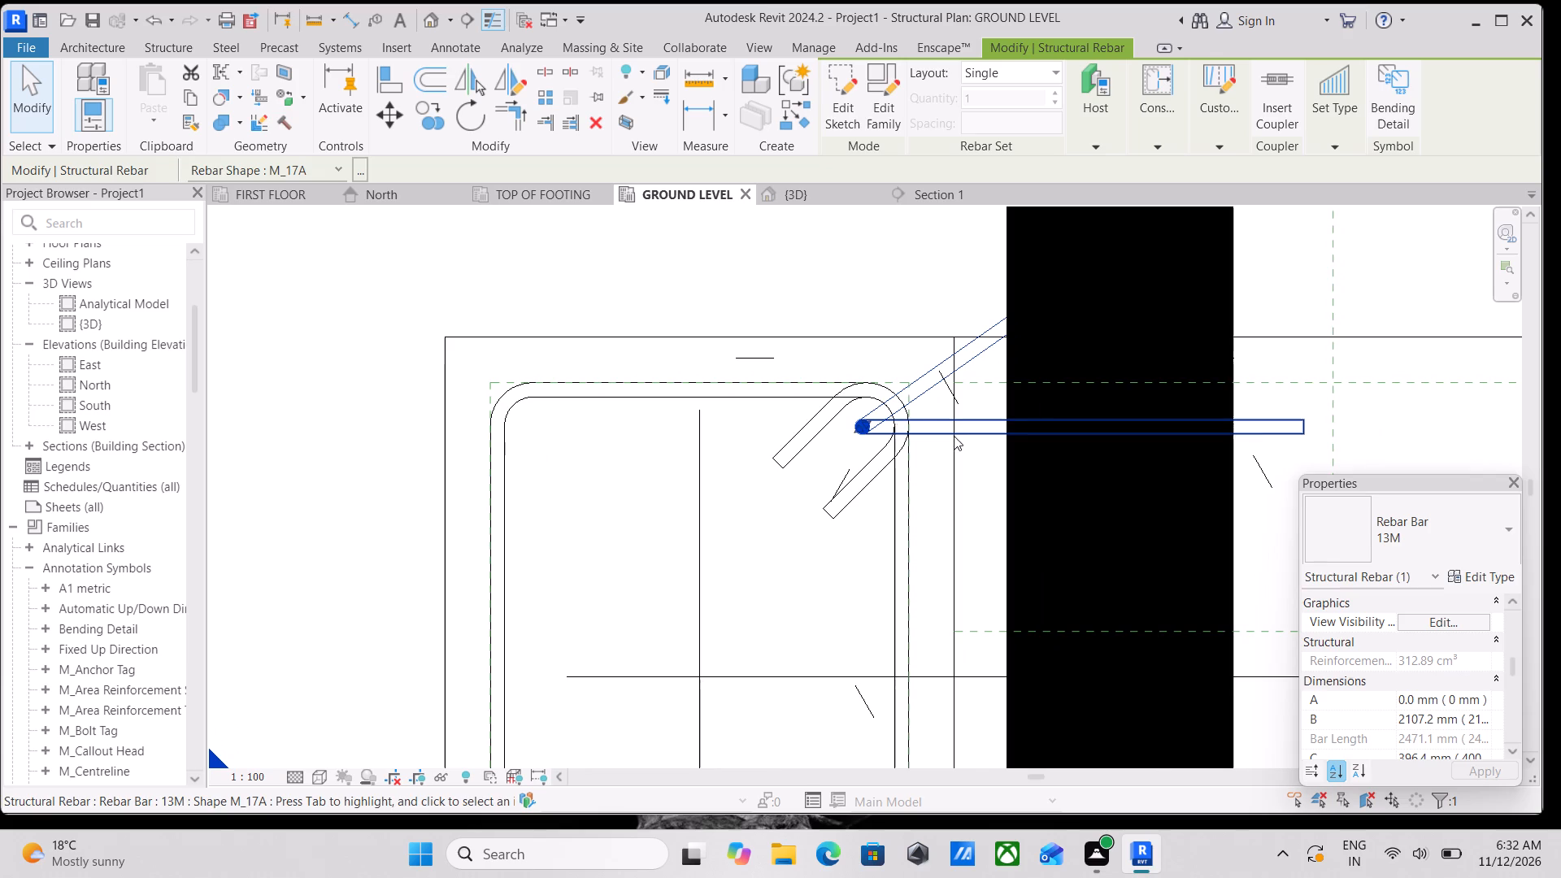
{"action": "scroll", "coordinate": [919, 489], "scroll_direction": "down", "scroll_amount": 2}
{"action": "middle_click_drag", "start_coordinate": [916, 478], "coordinate": [918, 458]}
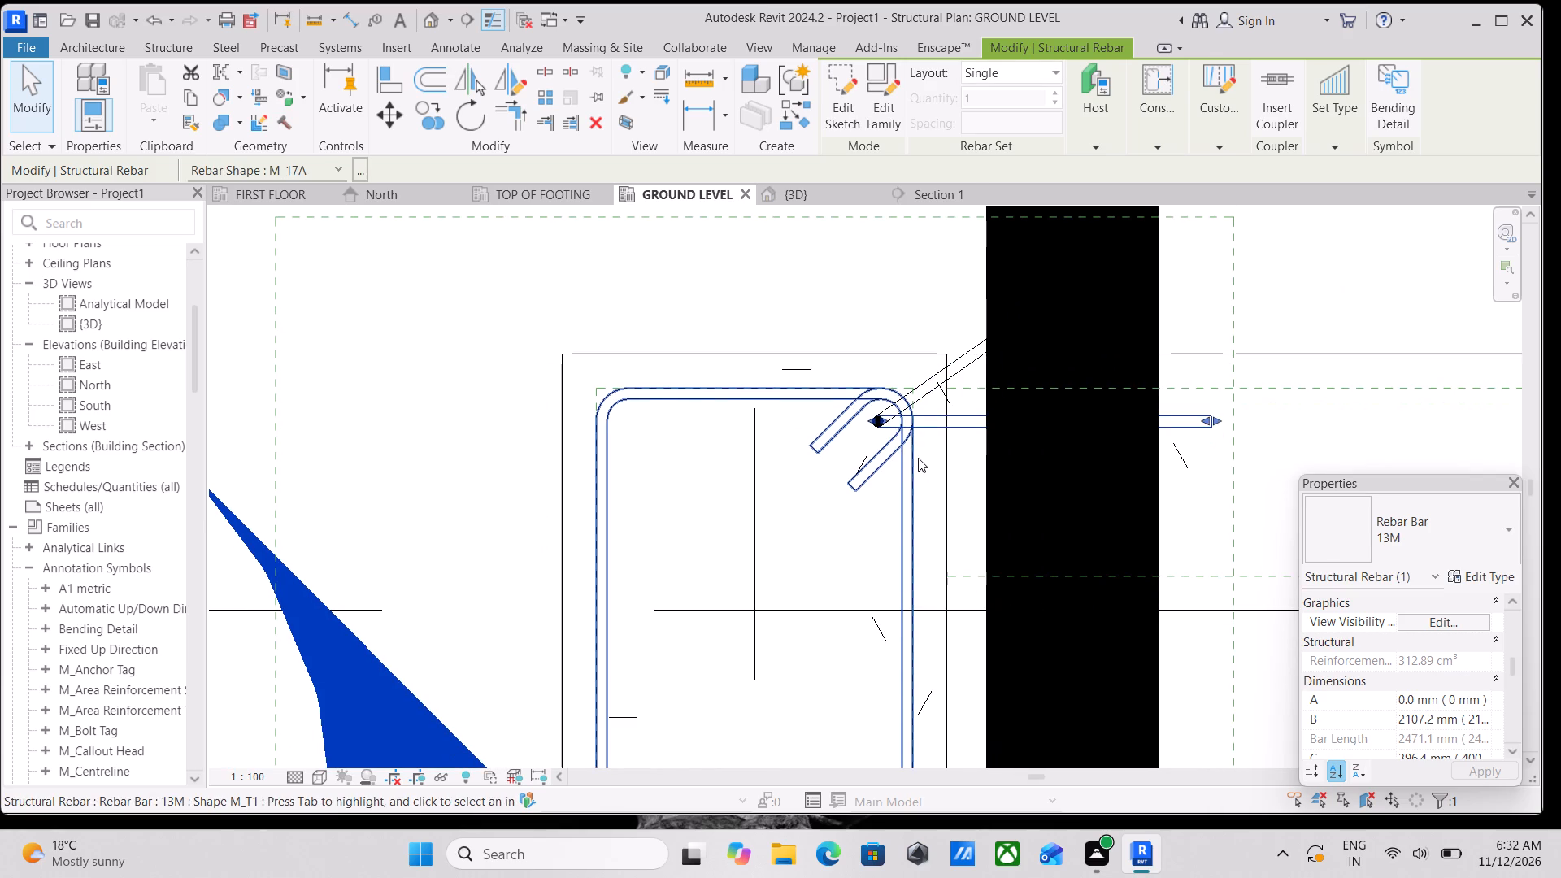
{"action": "scroll", "coordinate": [918, 458], "scroll_direction": "down", "scroll_amount": 2}
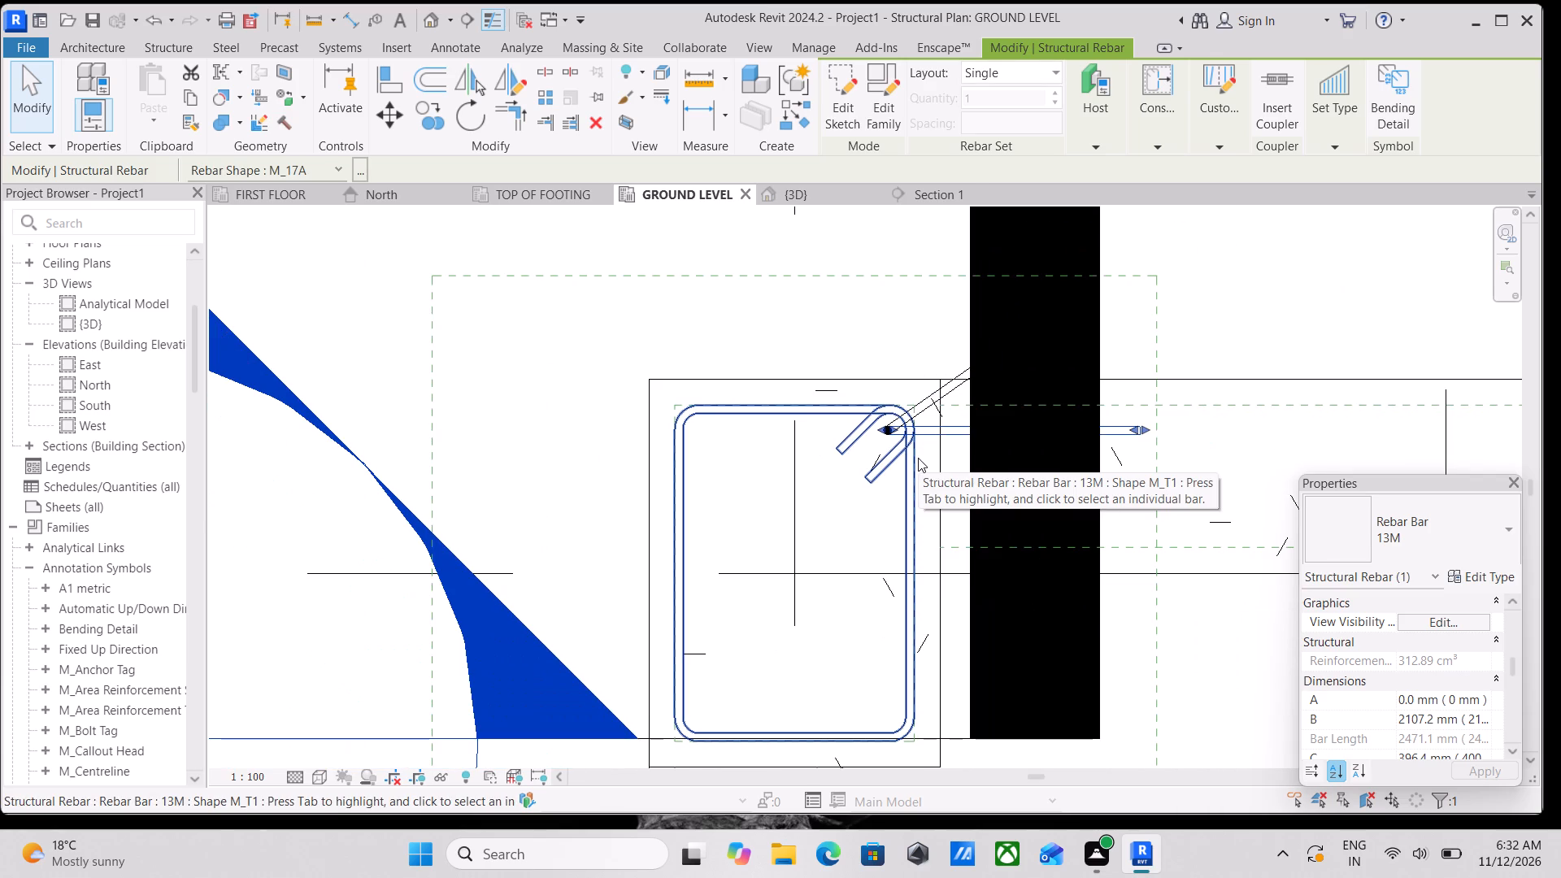
{"action": "key", "text": "Down"}
{"action": "key", "text": "Down"}
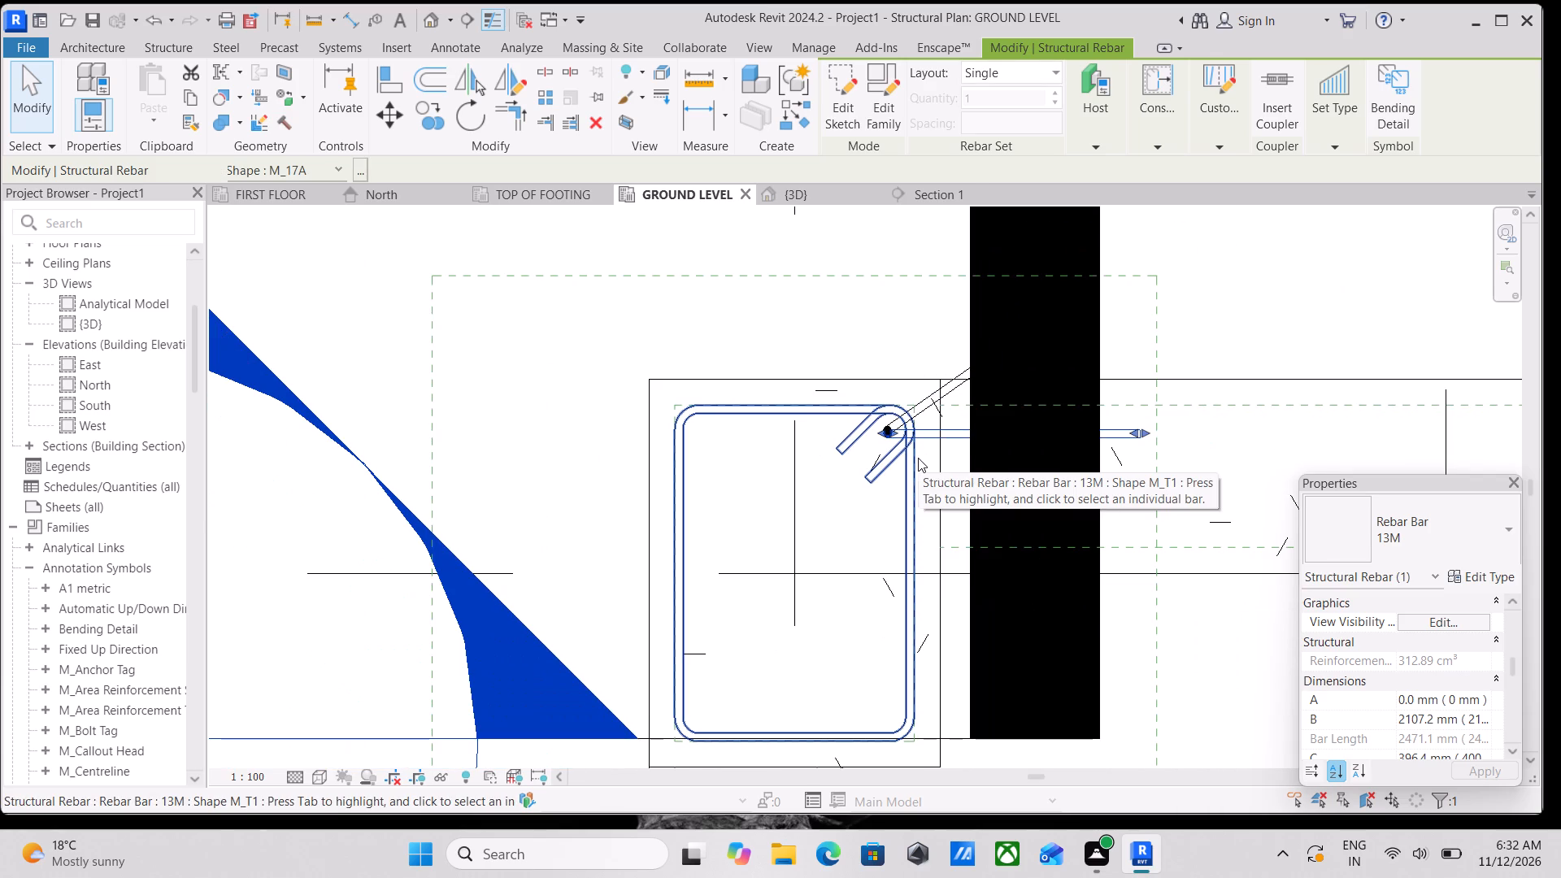
{"action": "key", "text": "Down"}
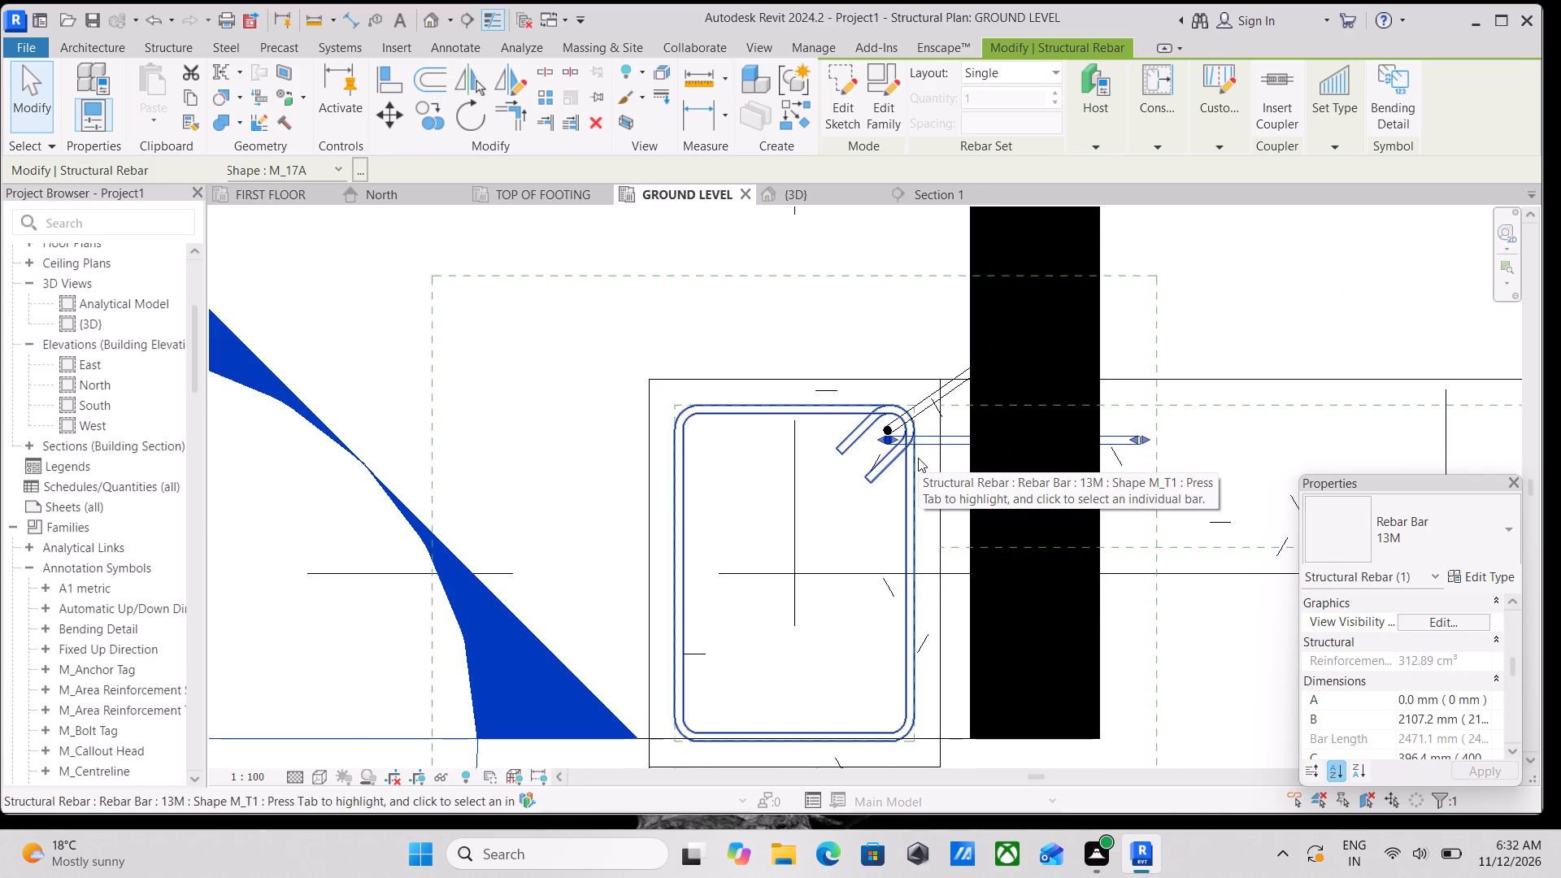
{"action": "key", "text": "Down"}
{"action": "key", "text": "Down"}
{"action": "key", "text": "Down"}
{"action": "key", "text": "Down"}
{"action": "key", "text": "Down"}
{"action": "key", "text": "Down"}
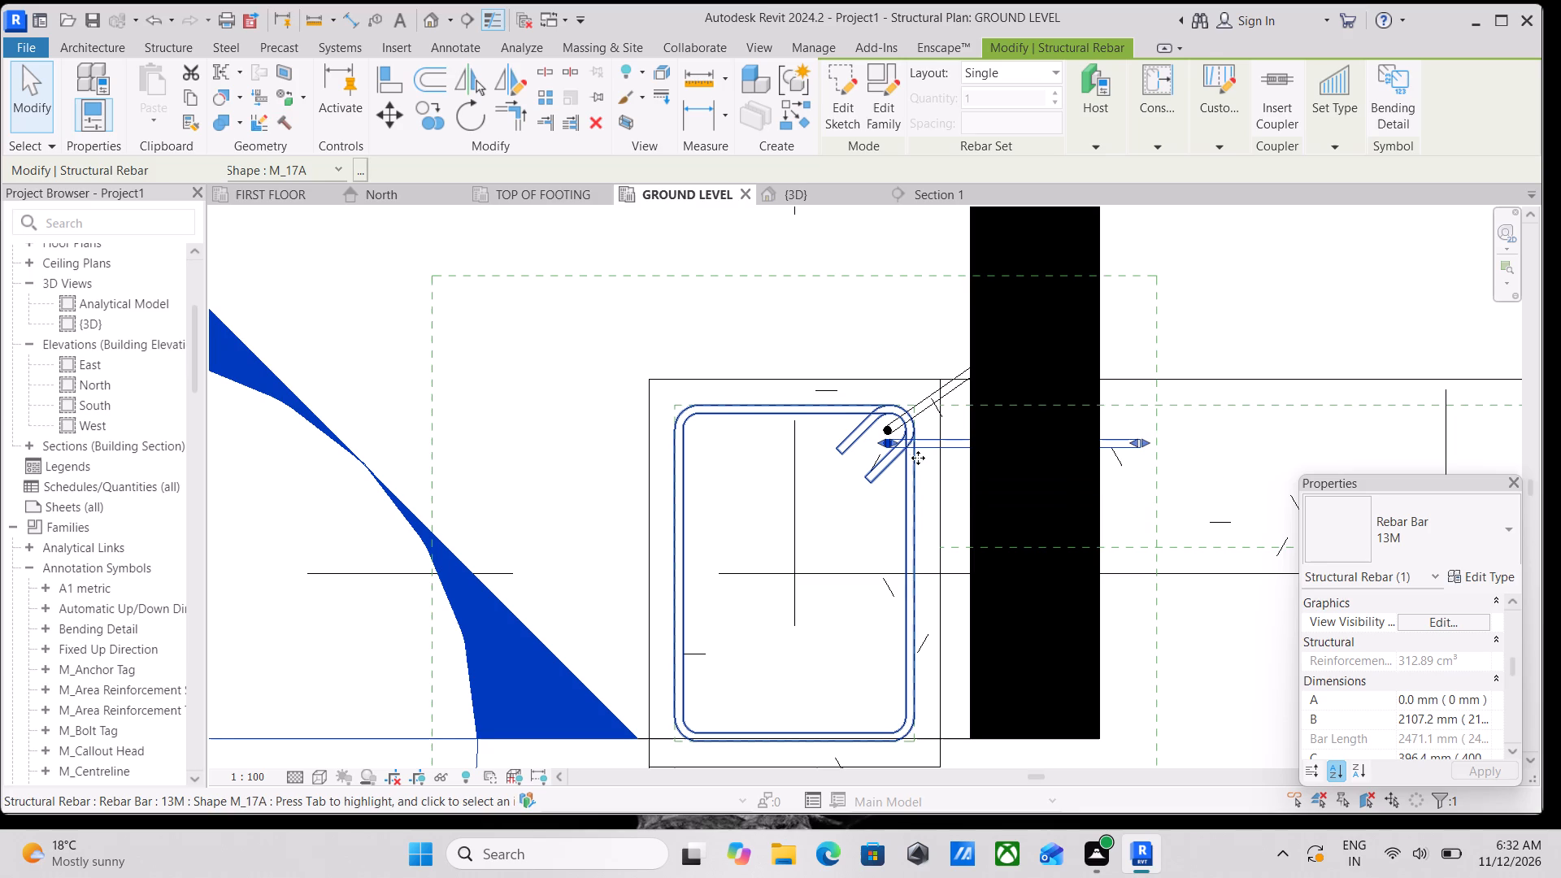
{"action": "key", "text": "Down"}
{"action": "key", "text": "Down"}
{"action": "key", "text": "Down"}
{"action": "key", "text": "Down"}
{"action": "key", "text": "Down"}
{"action": "key", "text": "Down"}
{"action": "key", "text": "Down"}
{"action": "key", "text": "Down"}
{"action": "key", "text": "Down"}
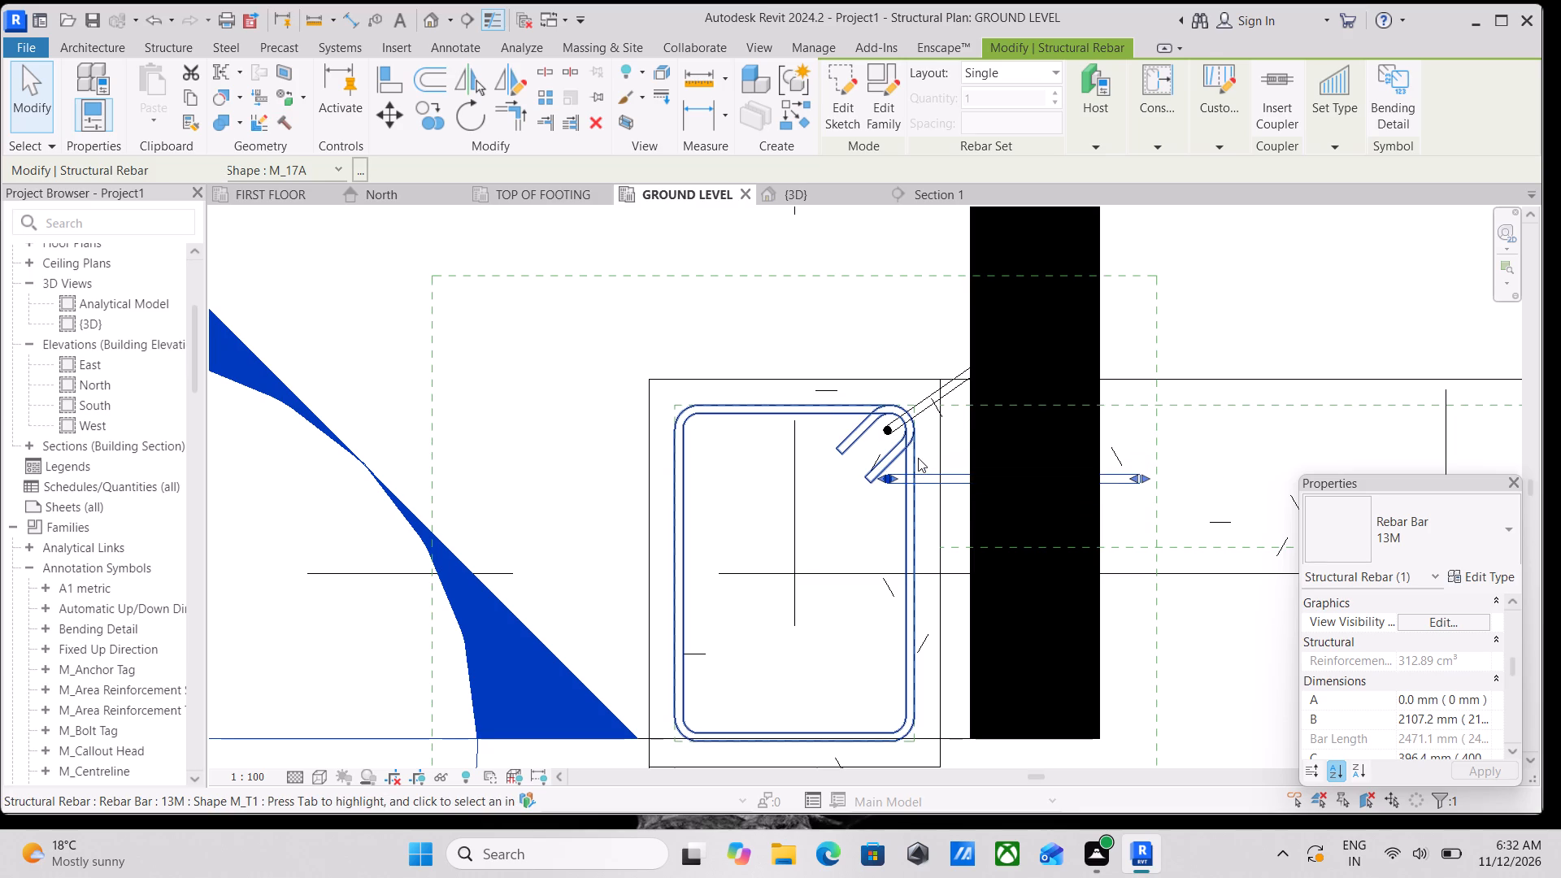
{"action": "key", "text": "Down"}
{"action": "key", "text": "Down"}
{"action": "key", "text": "Down"}
{"action": "key", "text": "Down"}
{"action": "key", "text": "Down"}
{"action": "key", "text": "Down"}
{"action": "key", "text": "Down"}
{"action": "key", "text": "Down"}
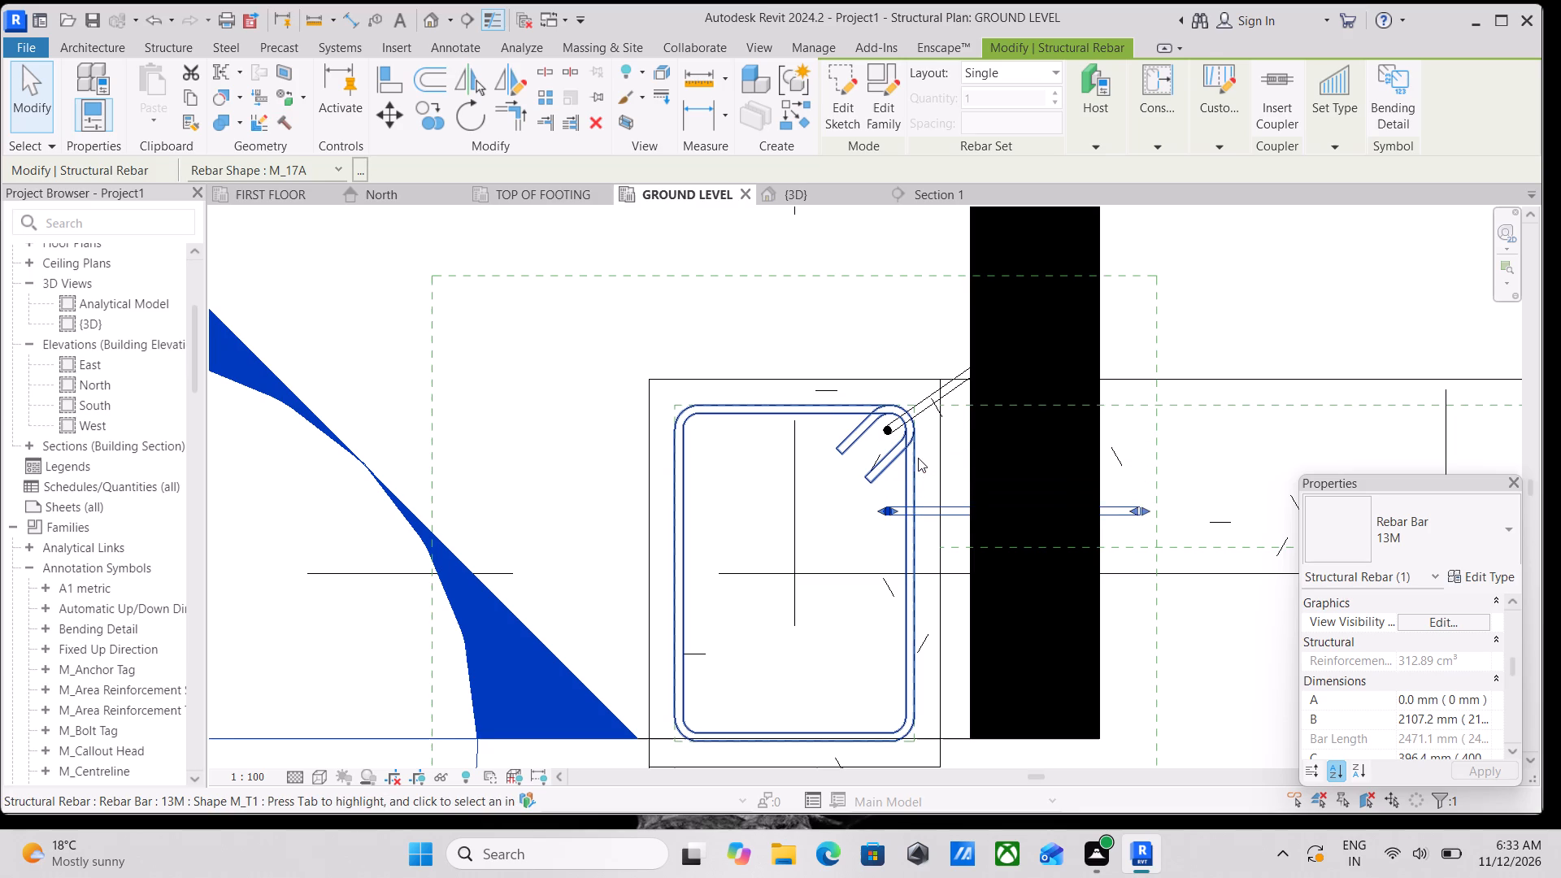
{"action": "key", "text": "Down"}
{"action": "key", "text": "Down"}
{"action": "key", "text": "Down"}
{"action": "key", "text": "Down"}
{"action": "key", "text": "Down"}
{"action": "key", "text": "Down"}
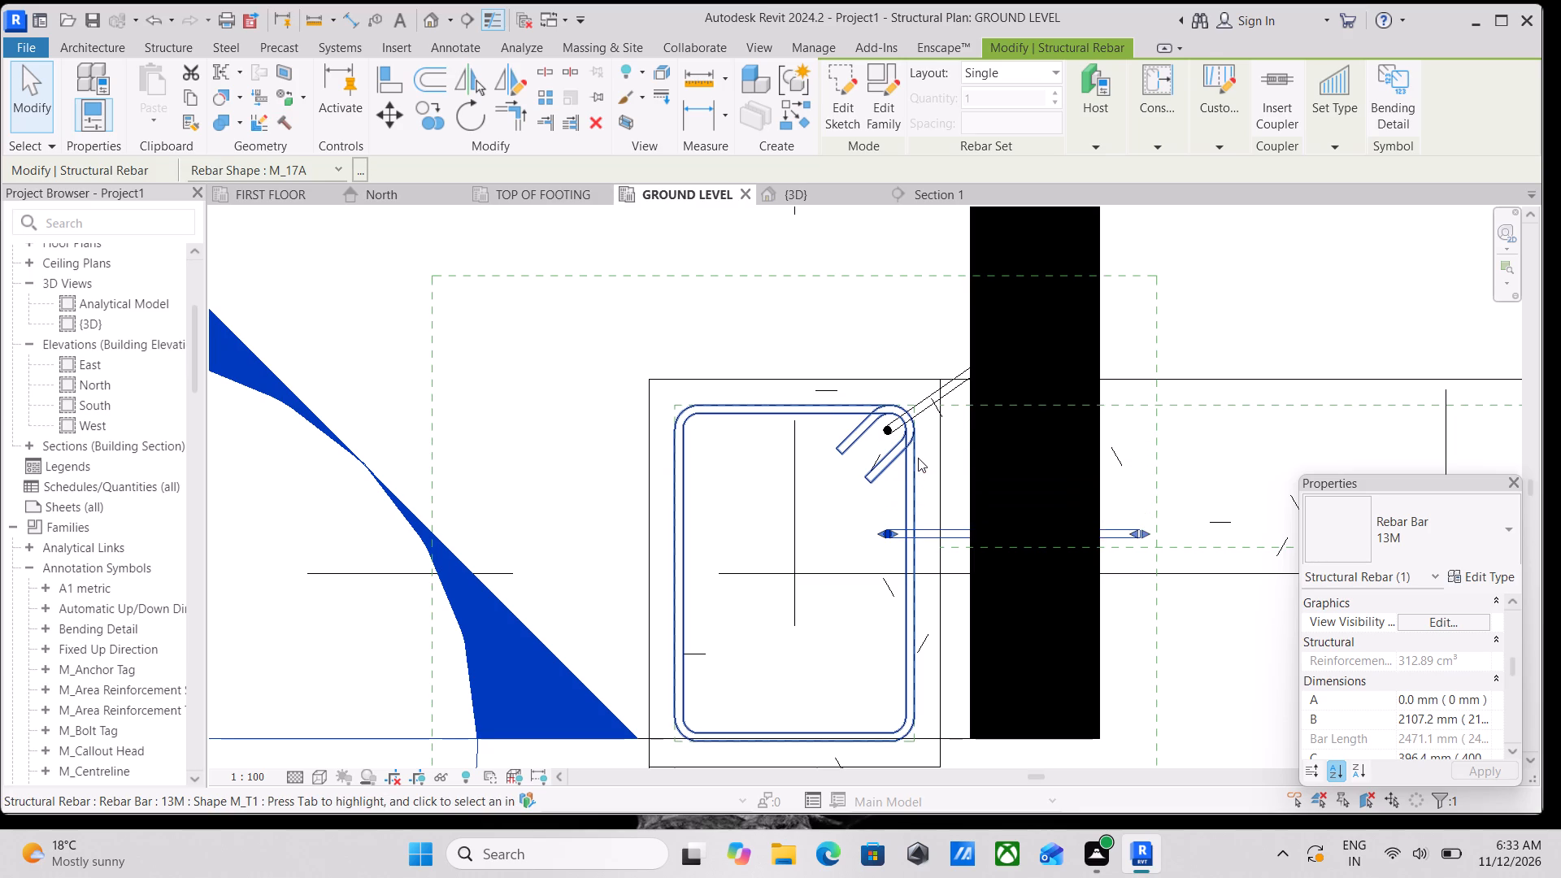
{"action": "key", "text": "Down"}
{"action": "key", "text": "Down"}
{"action": "key", "text": "Down"}
{"action": "key", "text": "Down"}
{"action": "key", "text": "Down"}
{"action": "key", "text": "Down"}
{"action": "key", "text": "Down"}
{"action": "key", "text": "Down"}
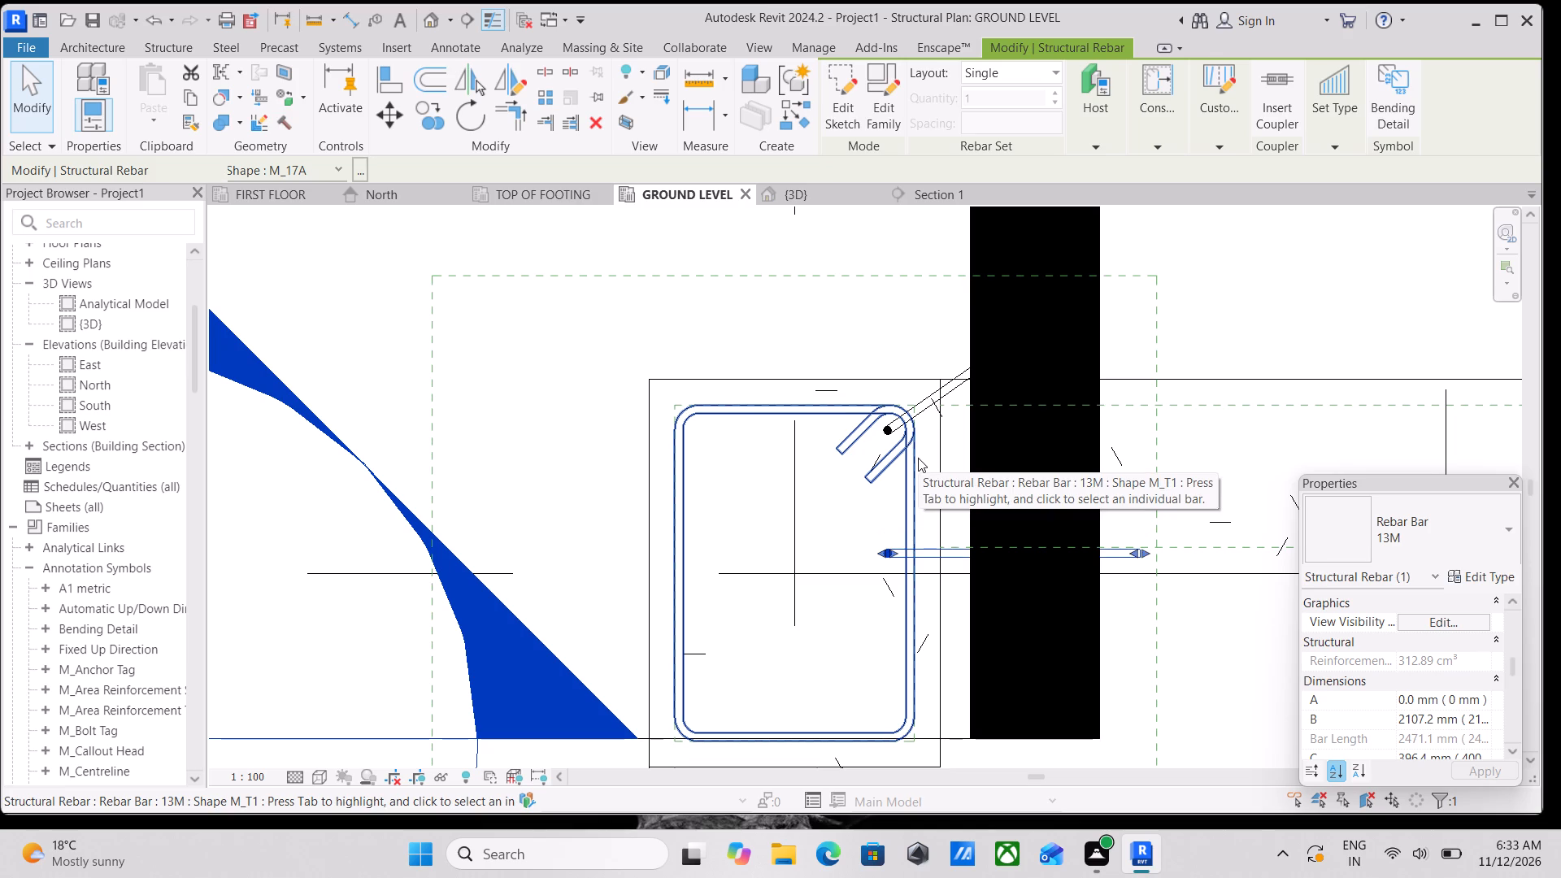
{"action": "key", "text": "Down"}
{"action": "key", "text": "Down"}
{"action": "key", "text": "Down"}
{"action": "key", "text": "Down"}
{"action": "key", "text": "Down"}
{"action": "key", "text": "Down"}
{"action": "key", "text": "Down"}
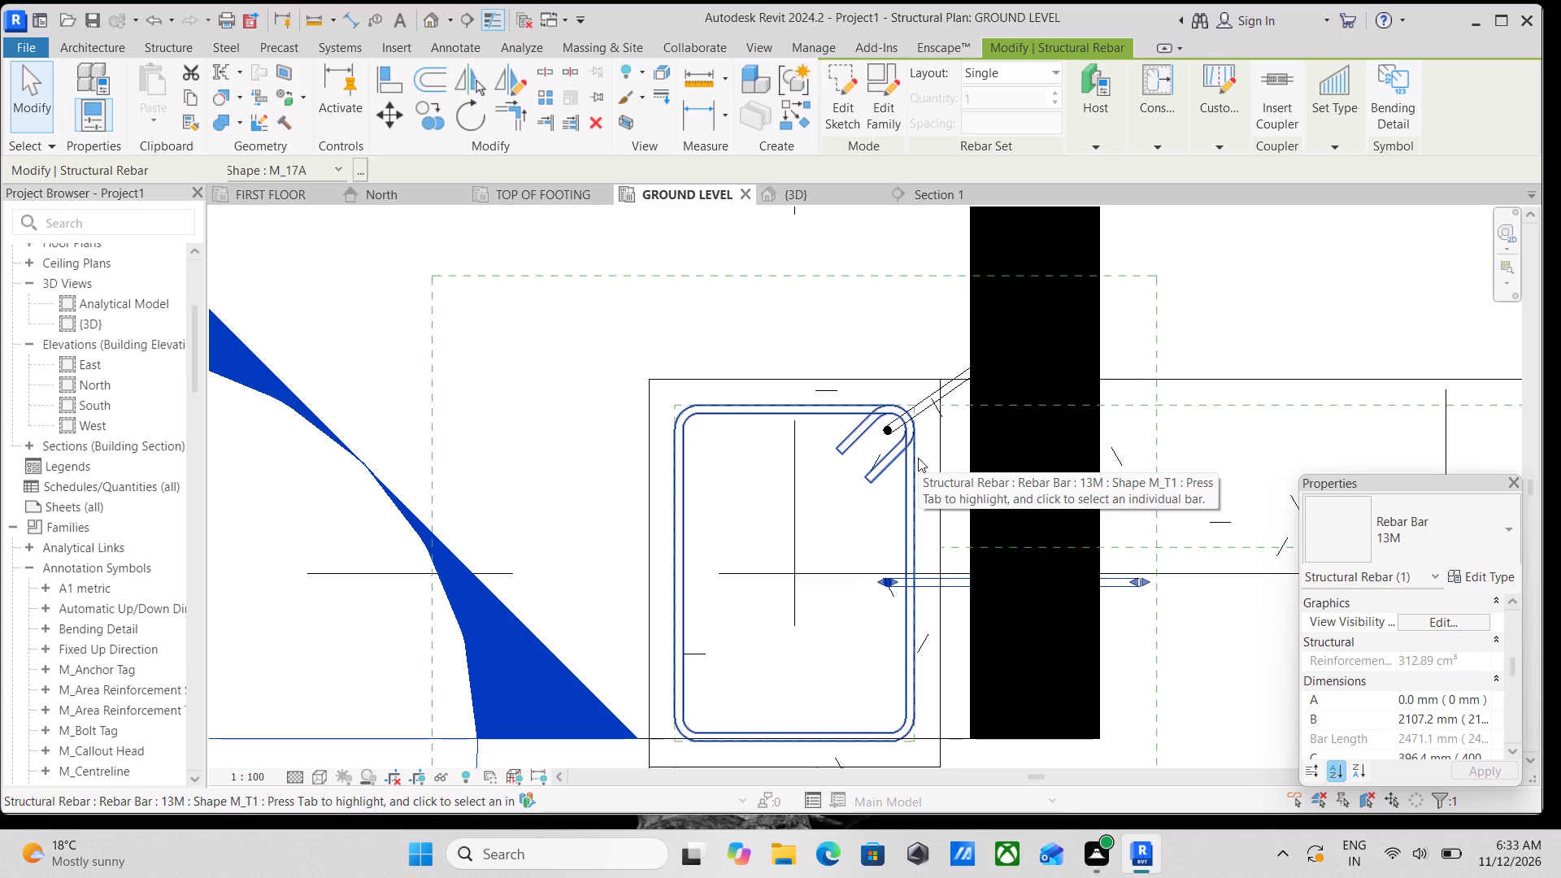
{"action": "key", "text": "Up"}
{"action": "key", "text": "Up"}
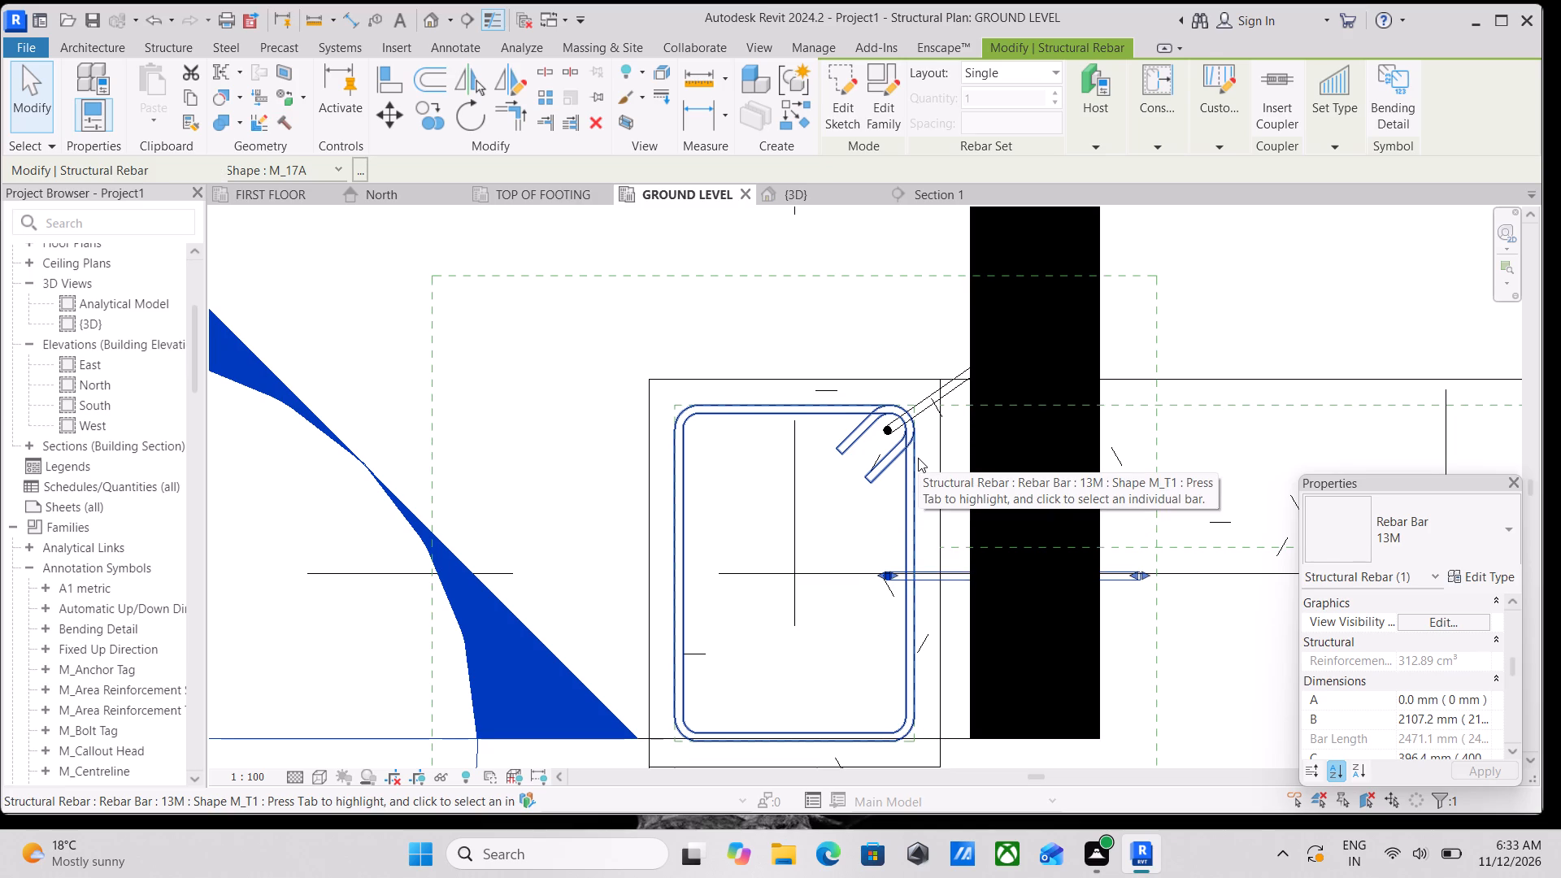
{"action": "key", "text": "Up"}
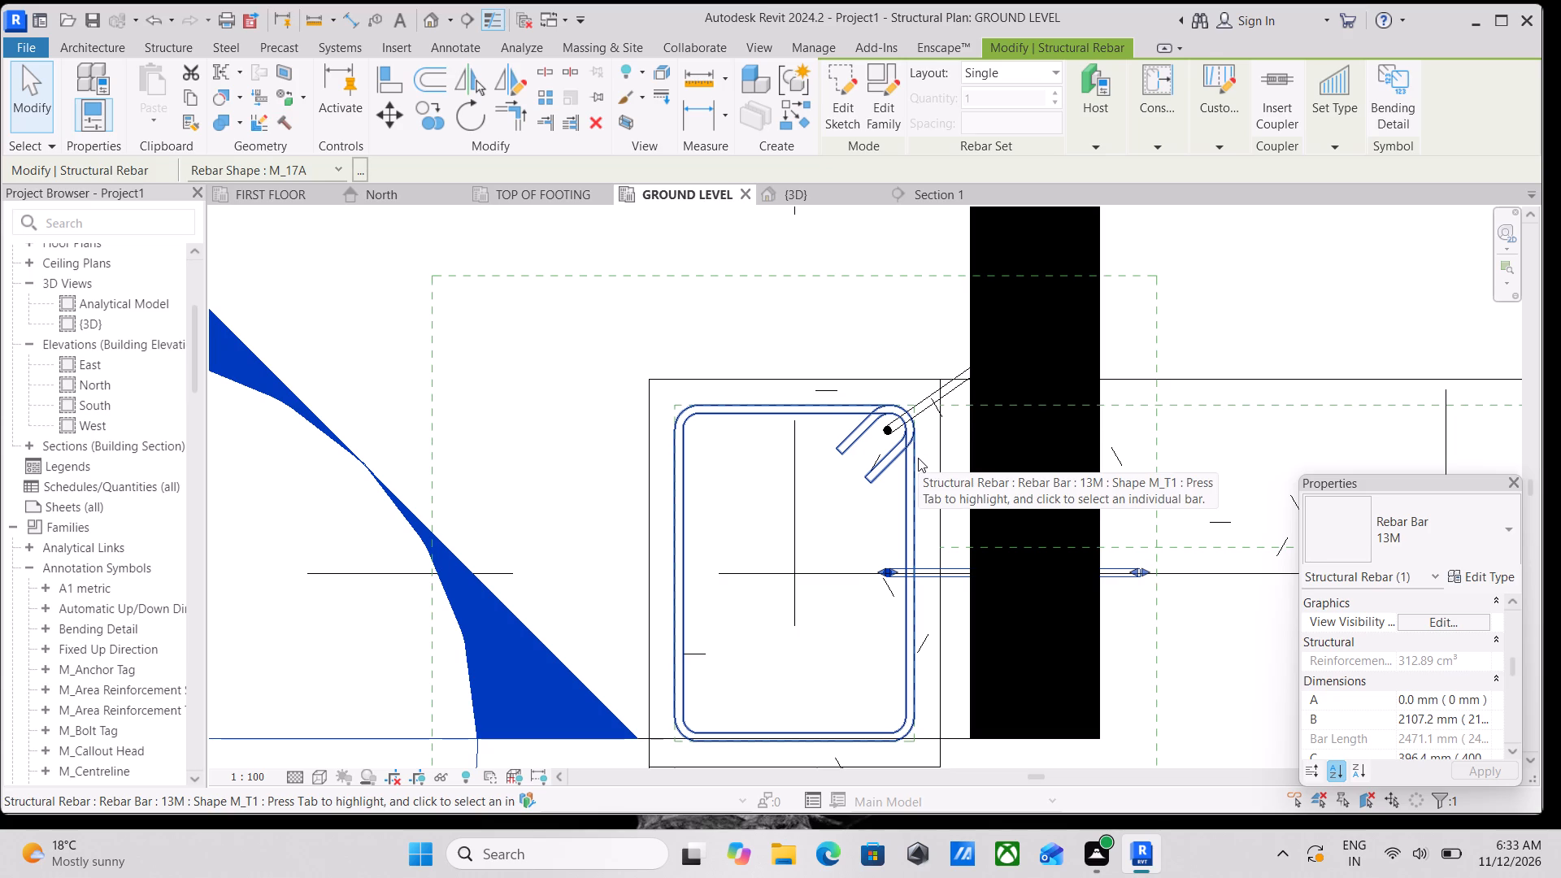
Mirror a copy of the 35° angled L-shaped corner bar about grid 1, from the midpoint of the tie's upper side.
{"action": "scroll", "coordinate": [913, 438], "scroll_direction": "up", "scroll_amount": 7}
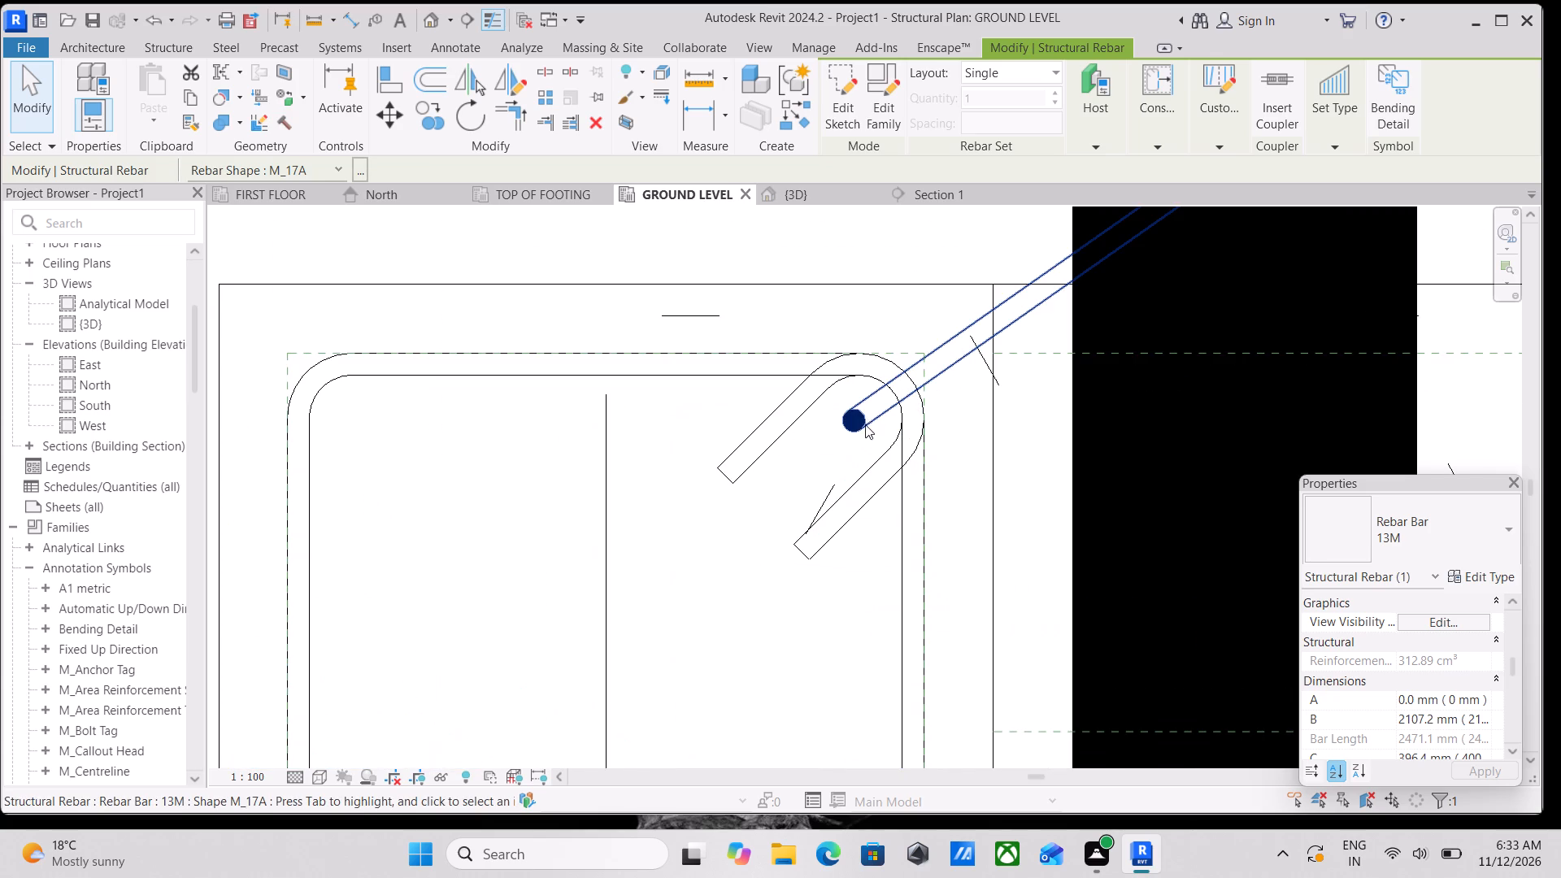
{"action": "left_click", "coordinate": [861, 419]}
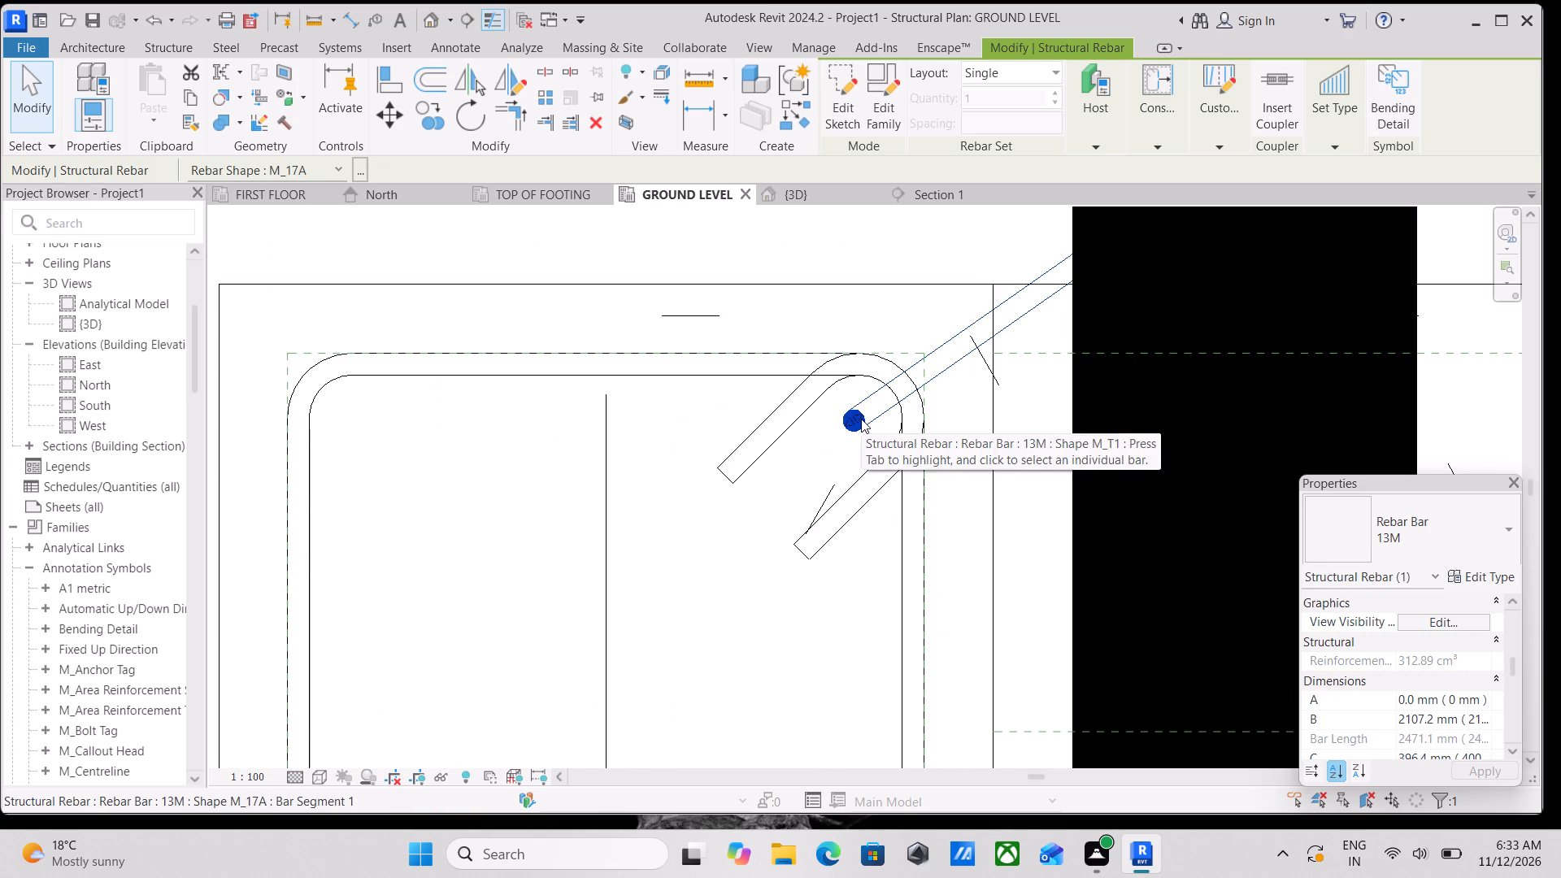
{"action": "scroll", "coordinate": [861, 419], "scroll_direction": "down", "scroll_amount": 5}
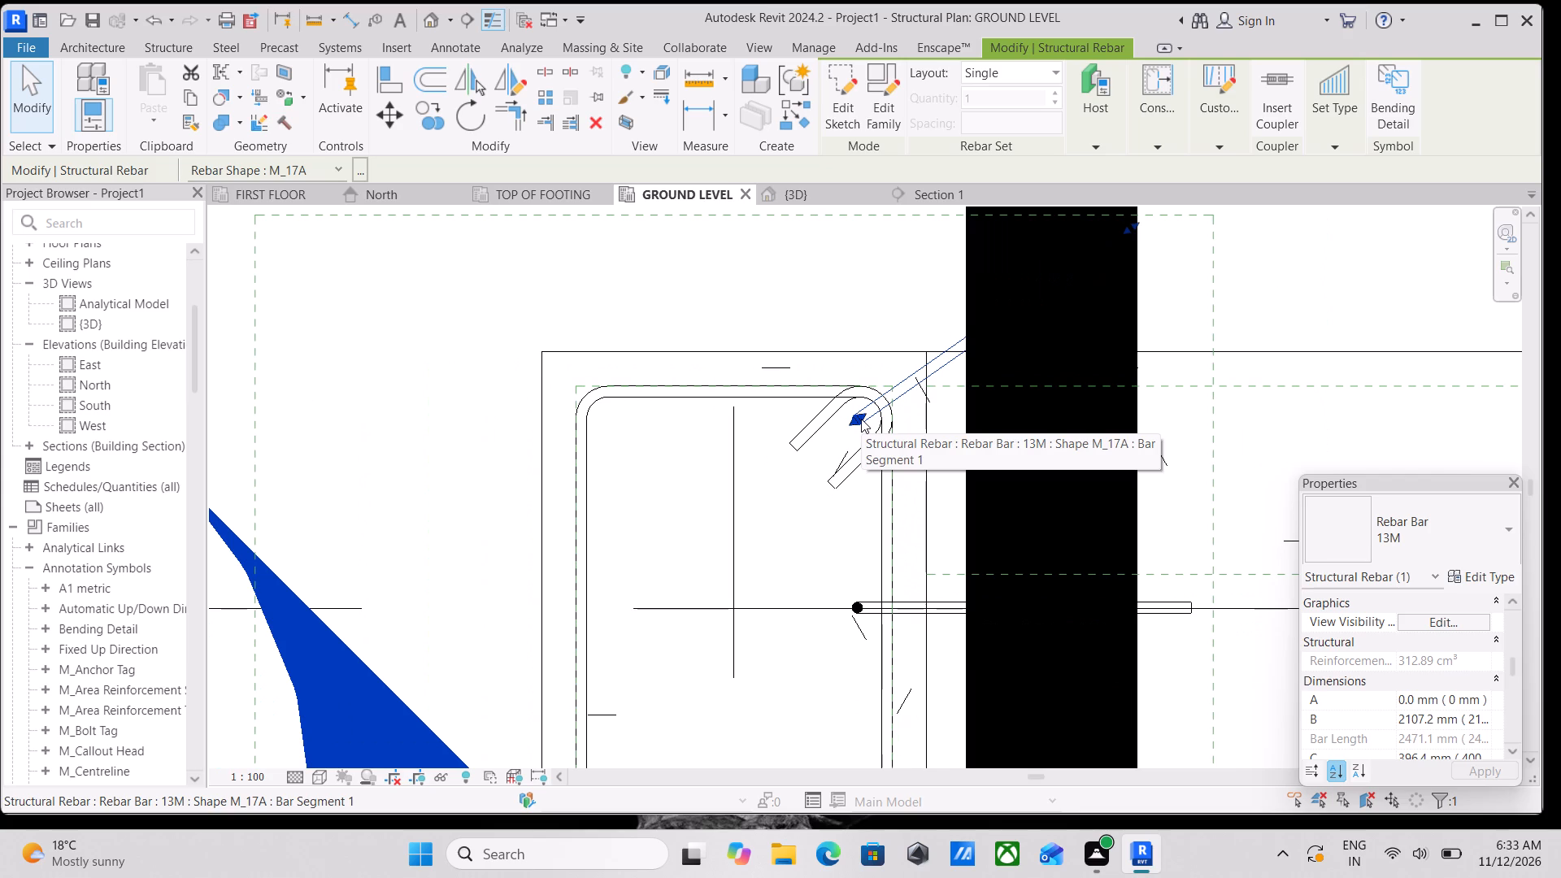
{"action": "type", "text": "dm"}
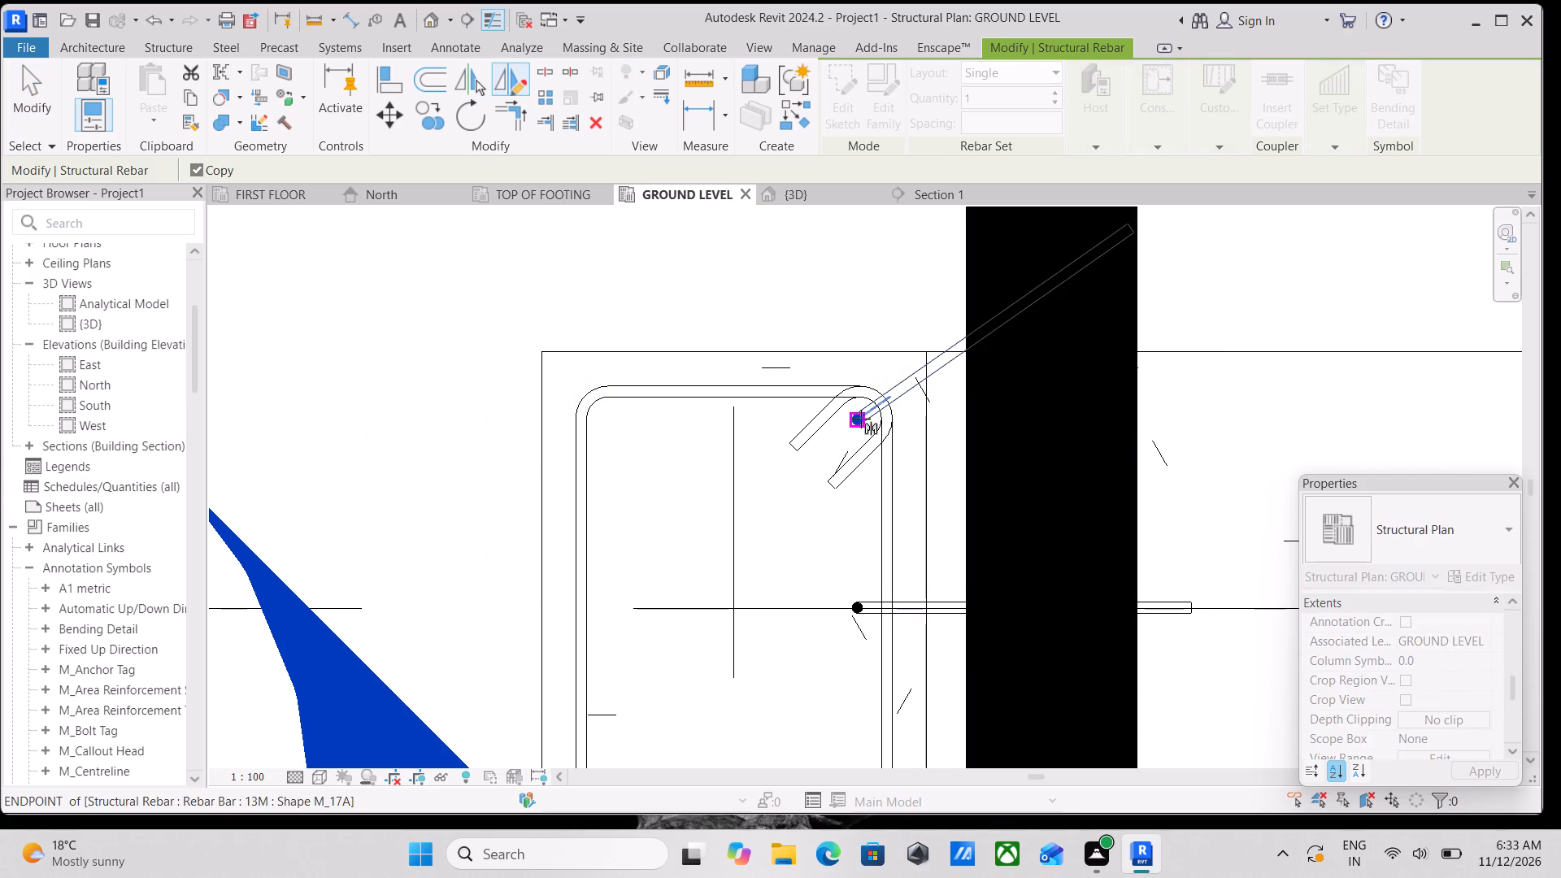
{"action": "scroll", "coordinate": [744, 385], "scroll_direction": "up", "scroll_amount": 2}
{"action": "left_click", "coordinate": [728, 385]}
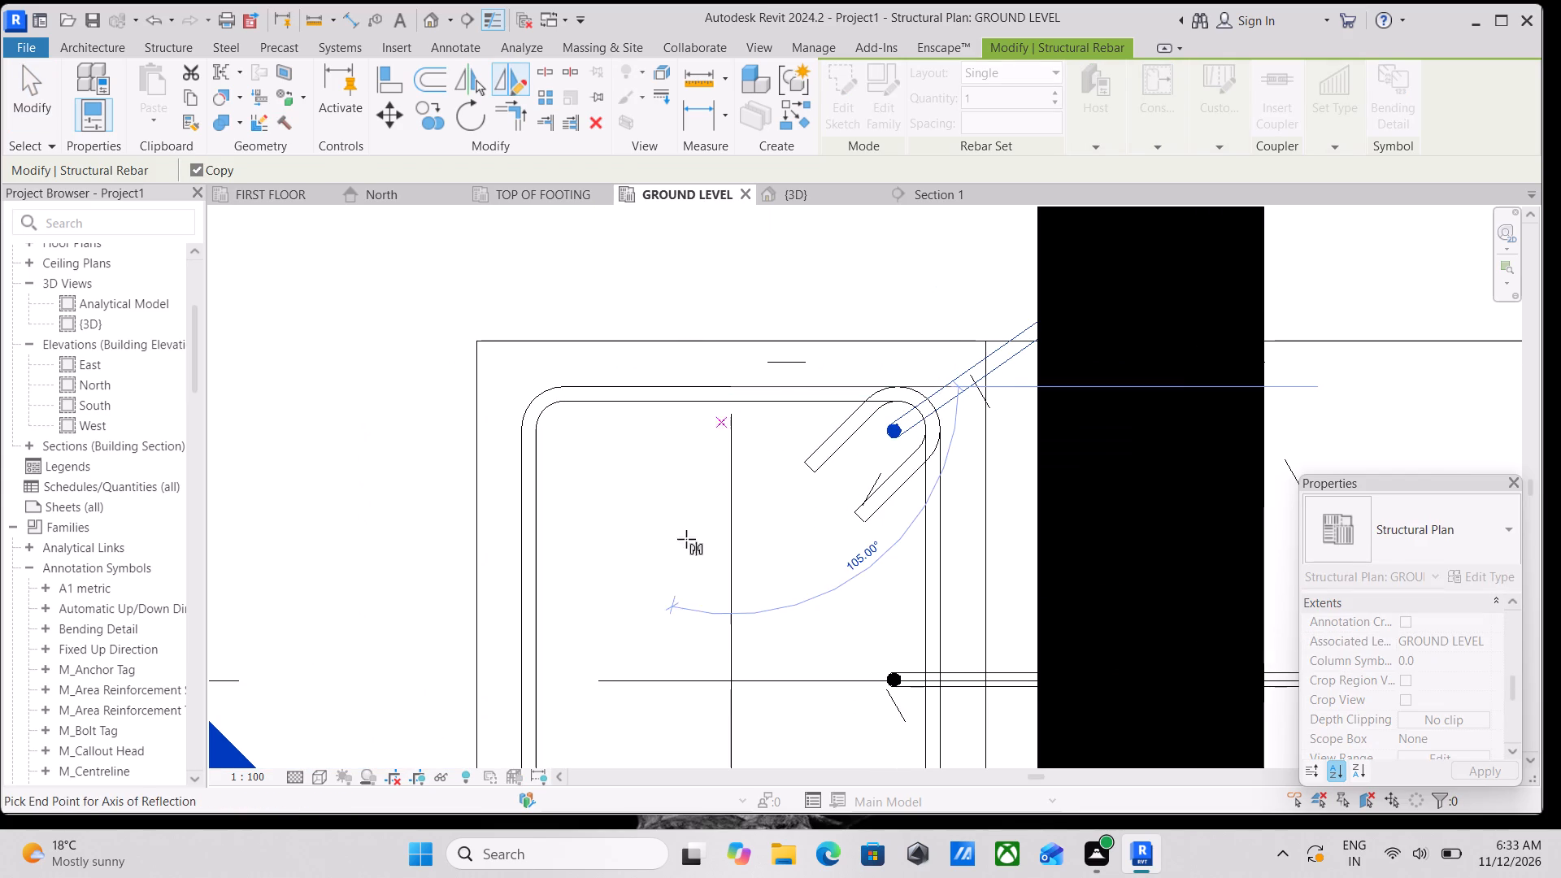
{"action": "scroll", "coordinate": [744, 643], "scroll_direction": "down", "scroll_amount": 3}
{"action": "middle_click_drag", "start_coordinate": [735, 642], "coordinate": [762, 437]}
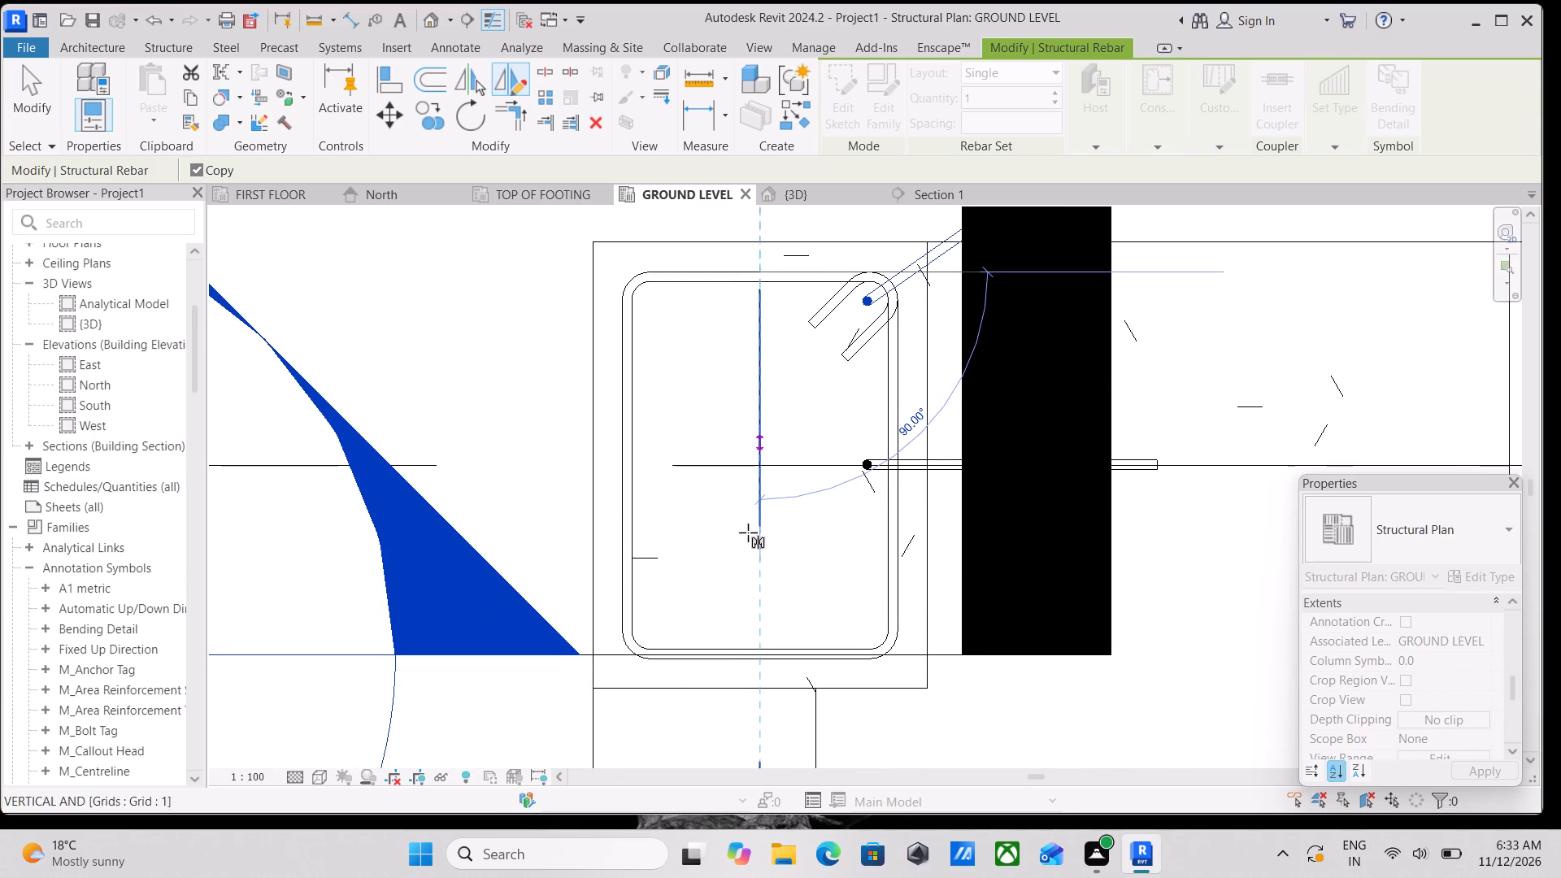
{"action": "middle_click_drag", "start_coordinate": [744, 593], "coordinate": [830, 424]}
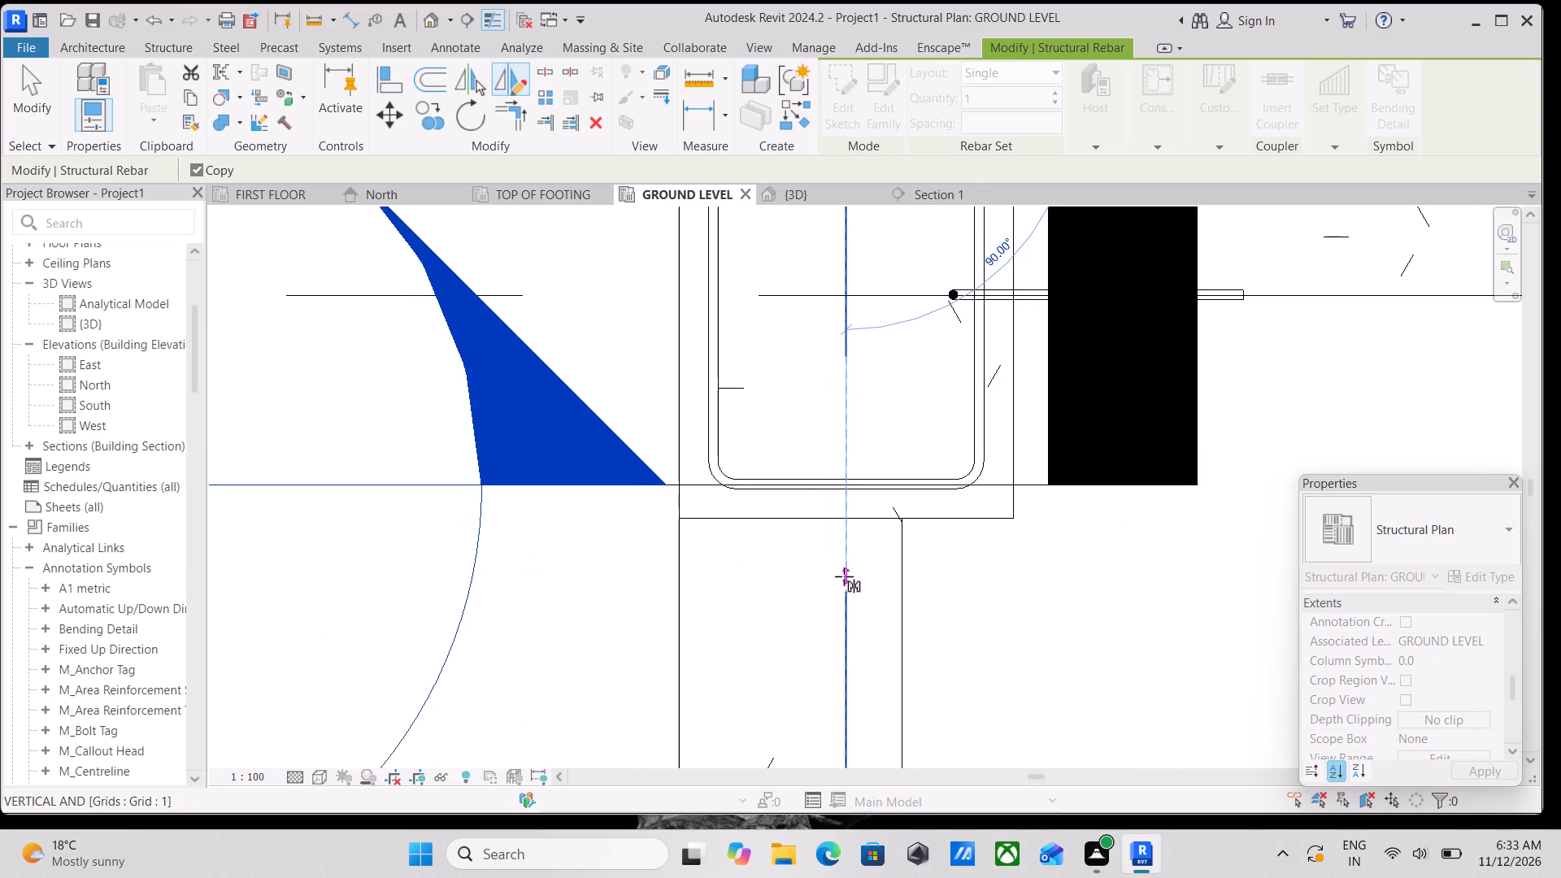
{"action": "left_click", "coordinate": [849, 569]}
{"action": "scroll", "coordinate": [850, 554], "scroll_direction": "down", "scroll_amount": 5}
{"action": "scroll", "coordinate": [839, 506], "scroll_direction": "up", "scroll_amount": 2}
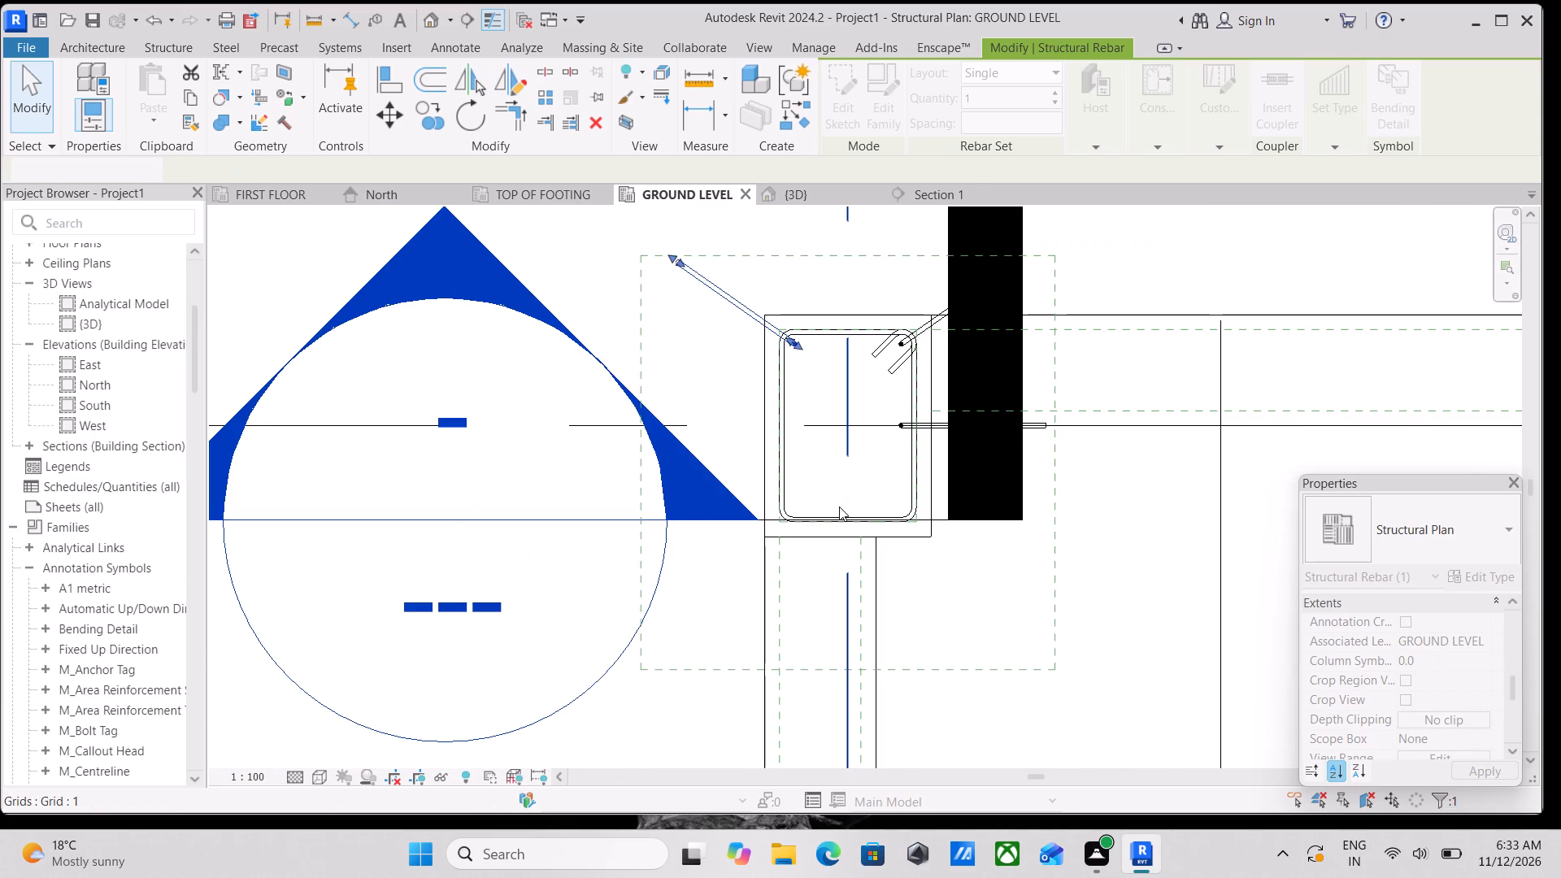
{"action": "key", "text": "Escape"}
{"action": "key", "text": "Escape"}
Mirror a copy of both angled L-shaped corner bars about grid A, from the midpoint of the tie's long side.
{"action": "scroll", "coordinate": [836, 406], "scroll_direction": "up", "scroll_amount": 2}
{"action": "middle_click_drag", "start_coordinate": [836, 404], "coordinate": [782, 593]}
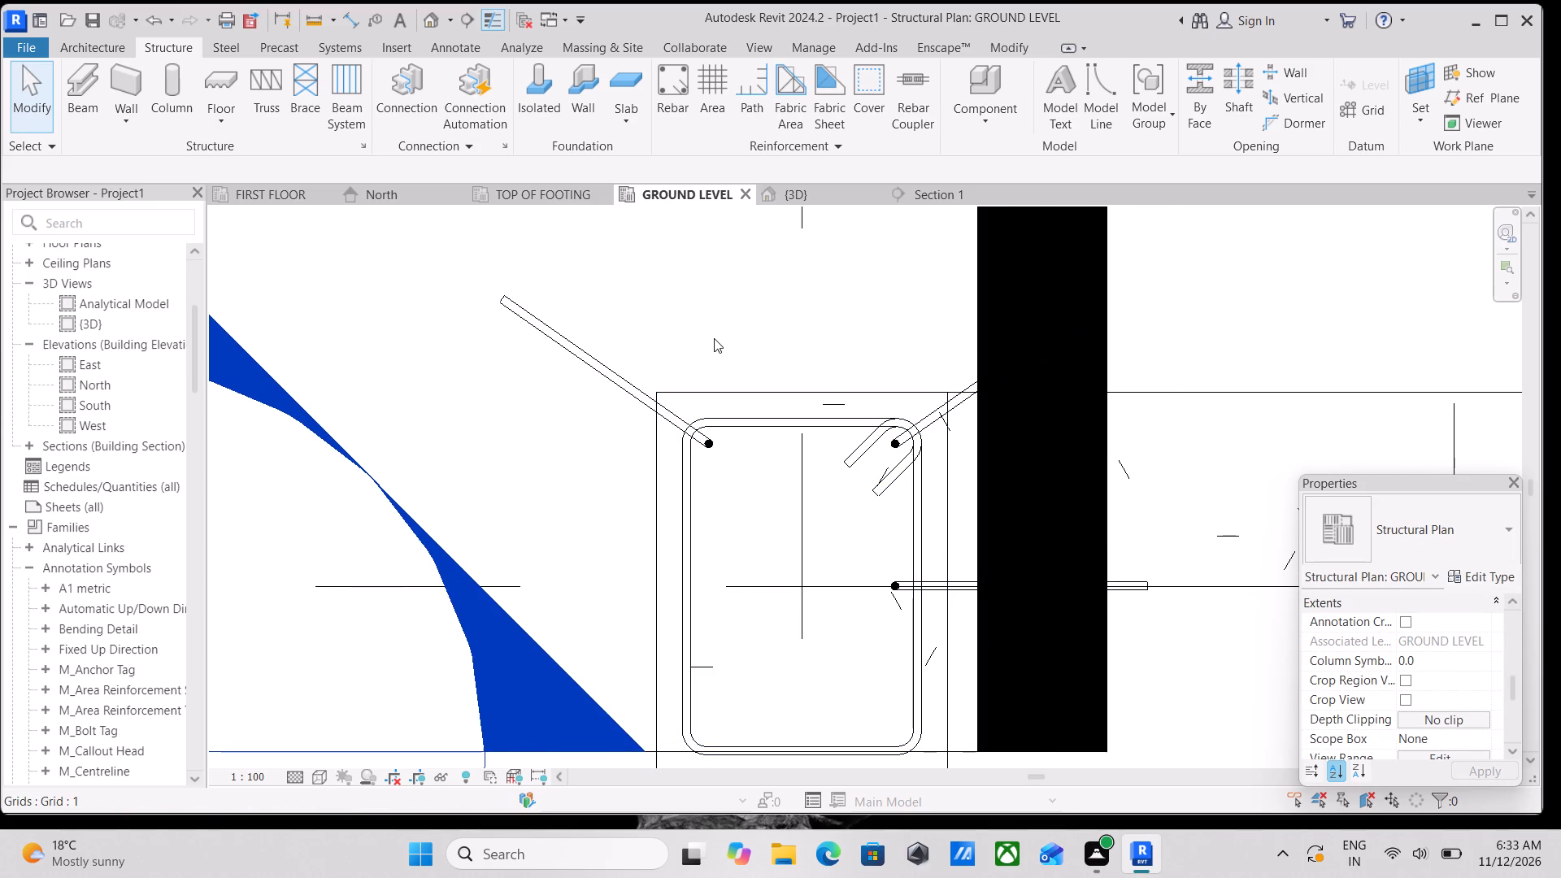
{"action": "middle_click_drag", "start_coordinate": [729, 340], "coordinate": [797, 337]}
{"action": "middle_click", "coordinate": [789, 339]}
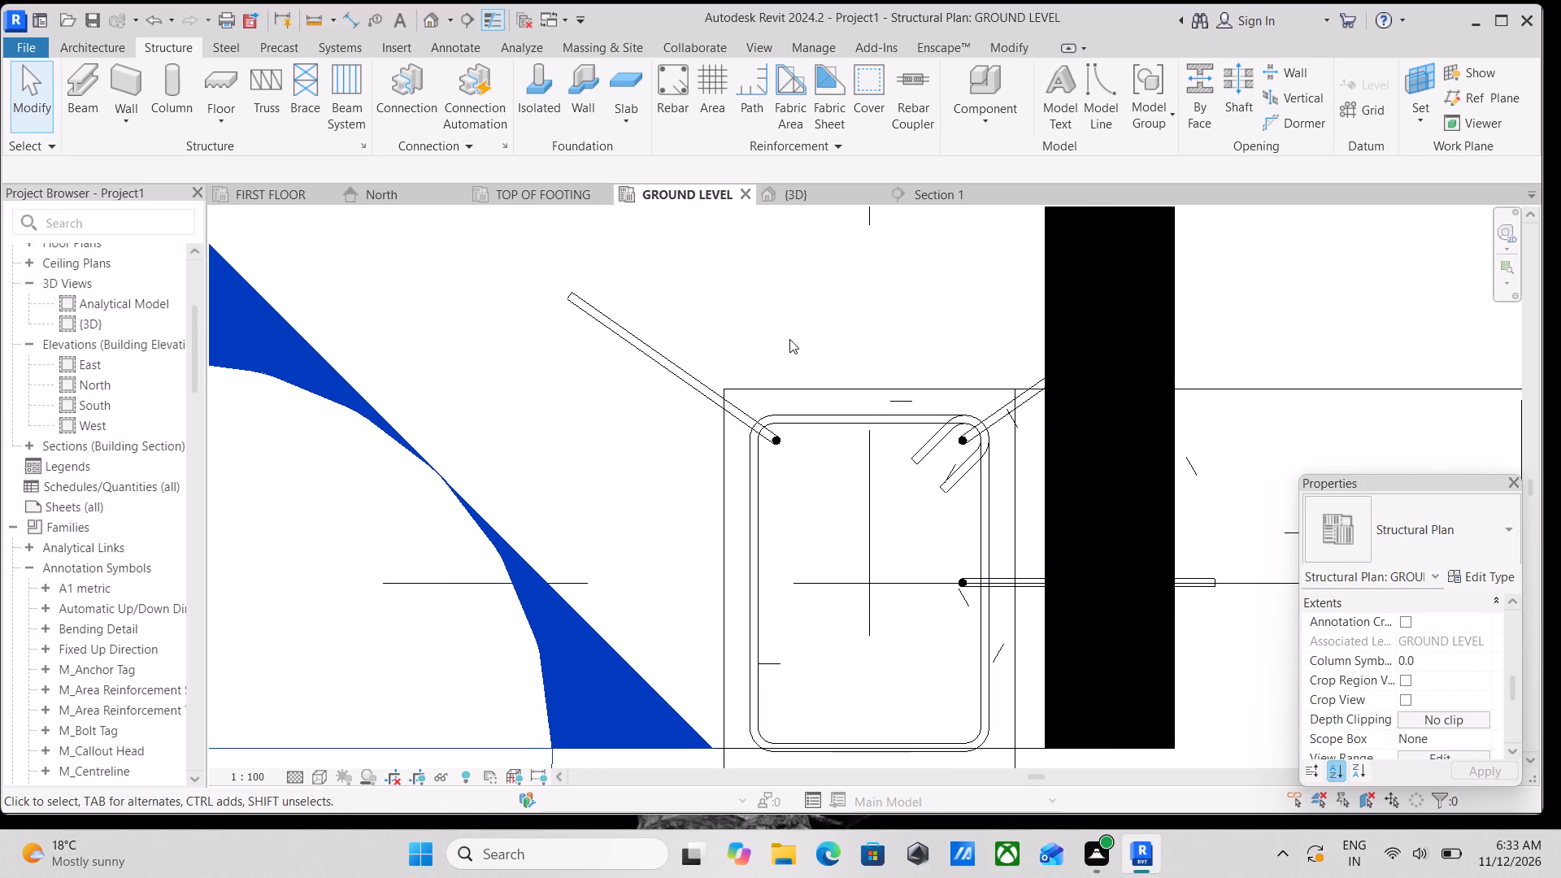
{"action": "left_click", "coordinate": [667, 366], "text": "ctrl"}
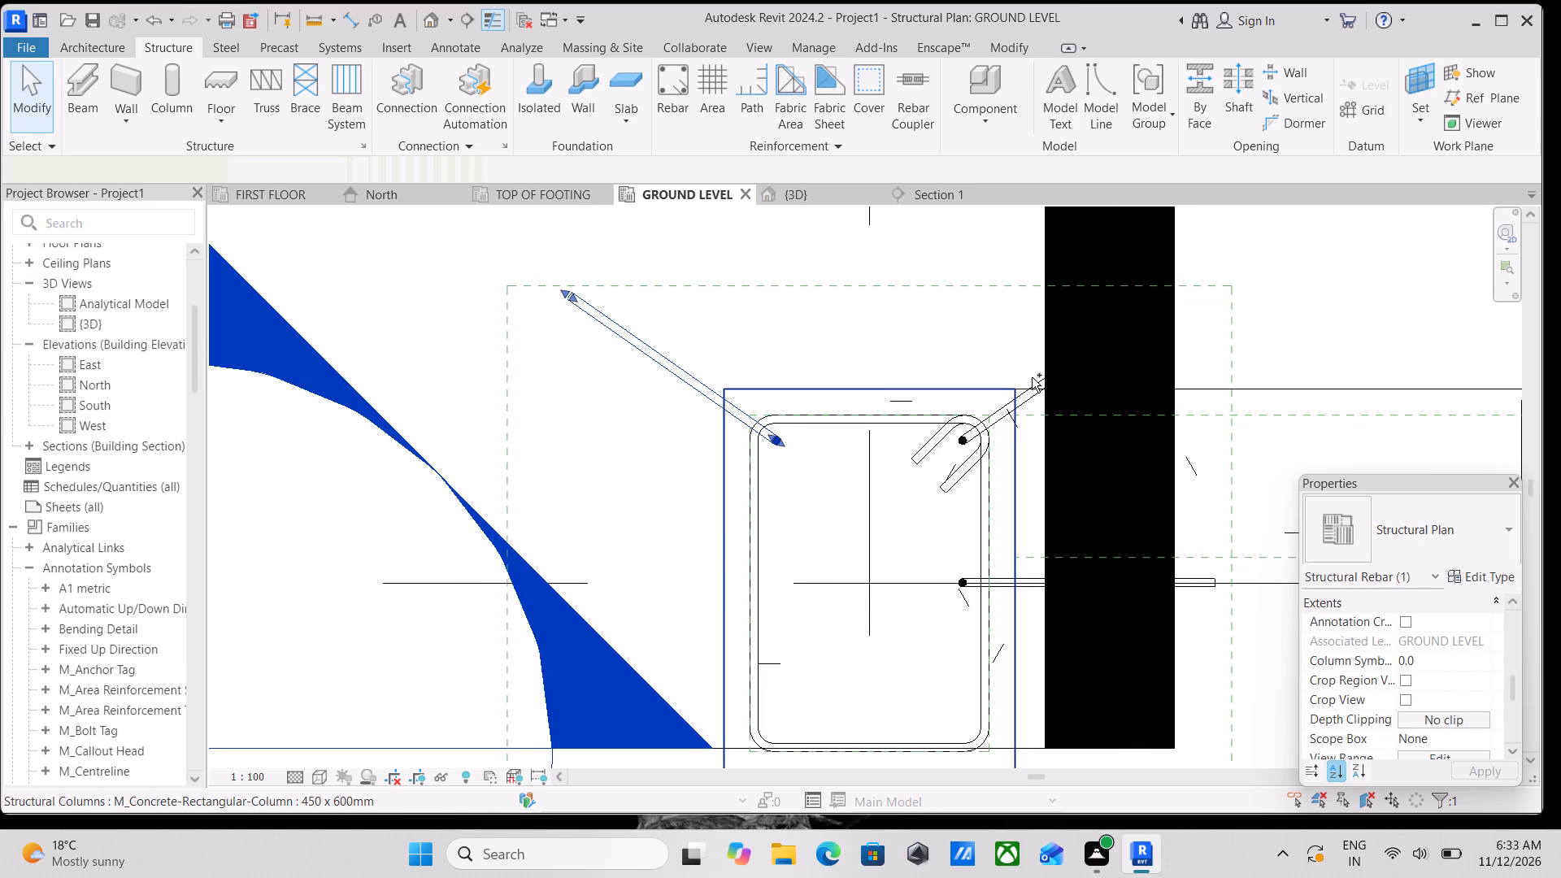
{"action": "scroll", "coordinate": [1034, 379], "scroll_direction": "up", "scroll_amount": 2}
{"action": "key", "text": "Escape"}
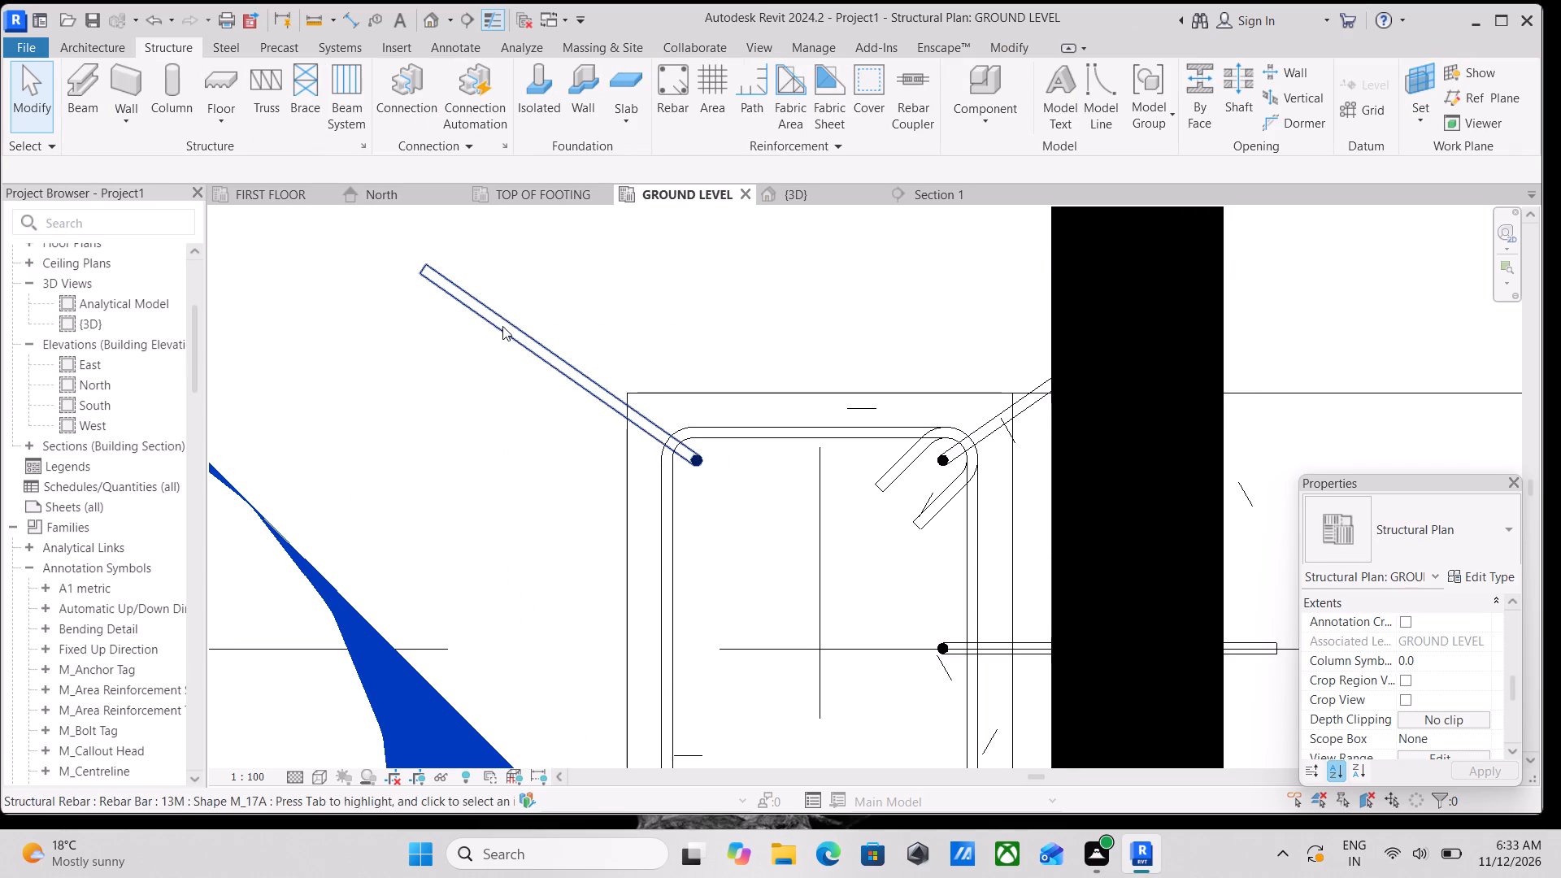
{"action": "left_click", "coordinate": [524, 334], "text": "ctrl"}
{"action": "middle_click_drag", "start_coordinate": [883, 331], "coordinate": [669, 343]}
{"action": "scroll", "coordinate": [754, 325], "scroll_direction": "down", "scroll_amount": 2}
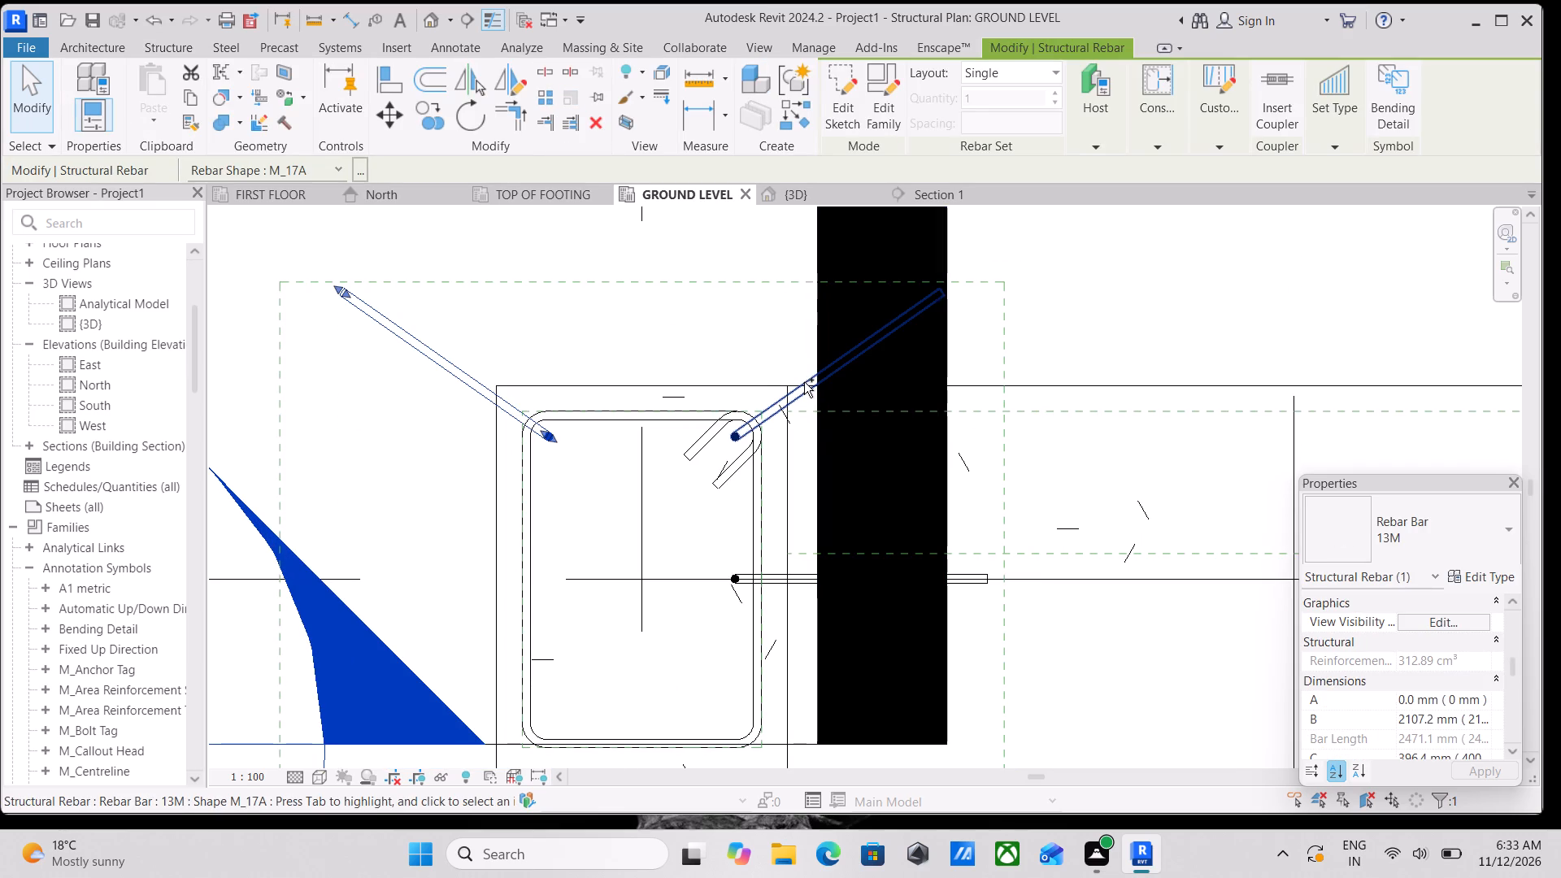
{"action": "left_click", "coordinate": [804, 382], "text": "ctrl"}
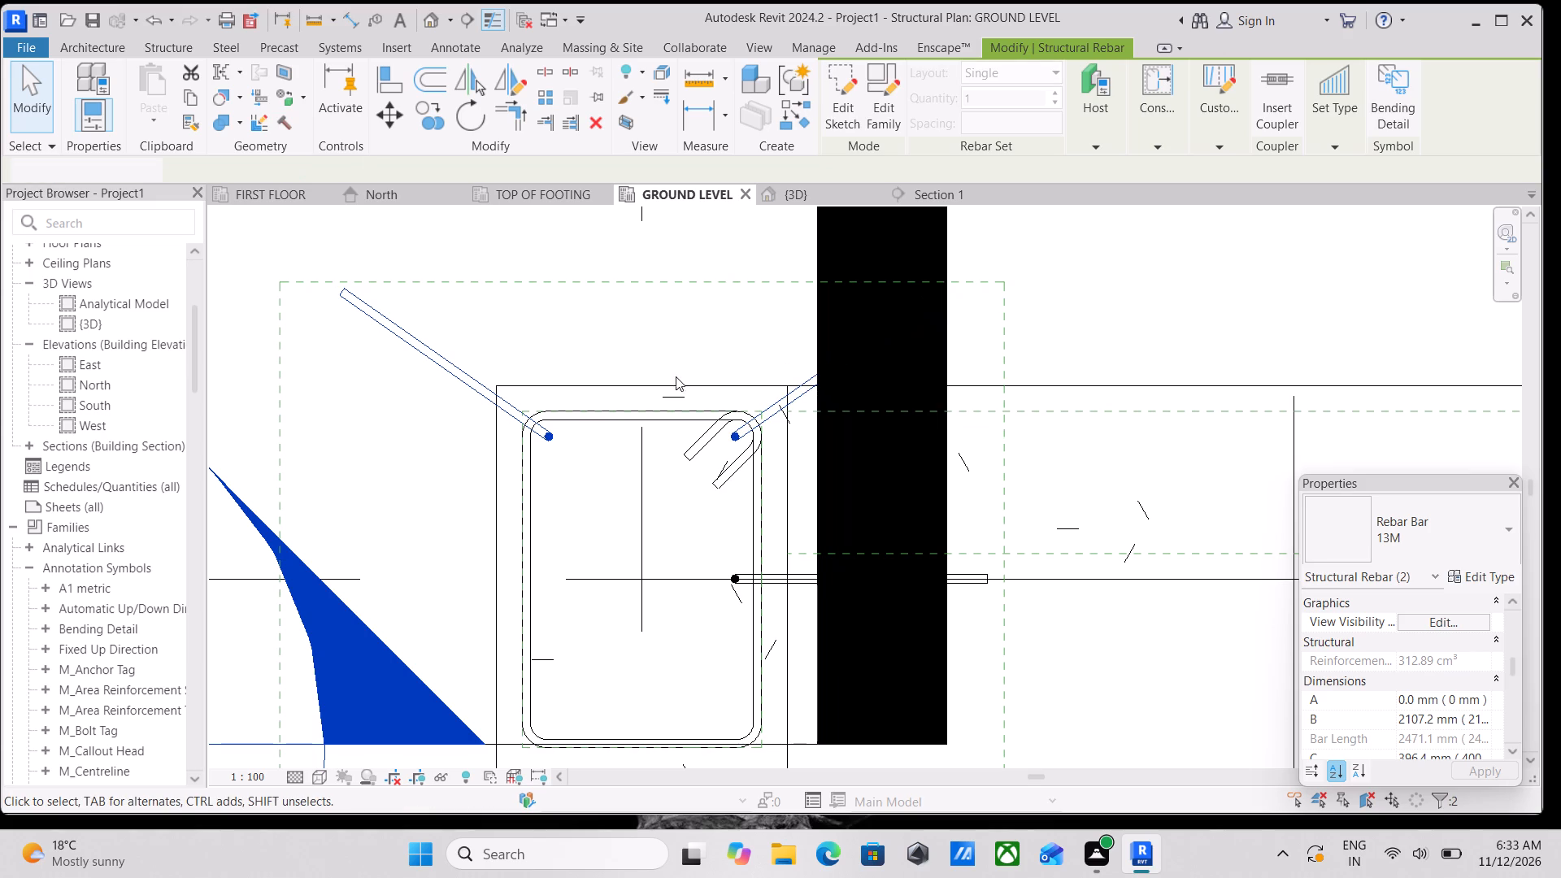
{"action": "scroll", "coordinate": [724, 403], "scroll_direction": "up", "scroll_amount": 2}
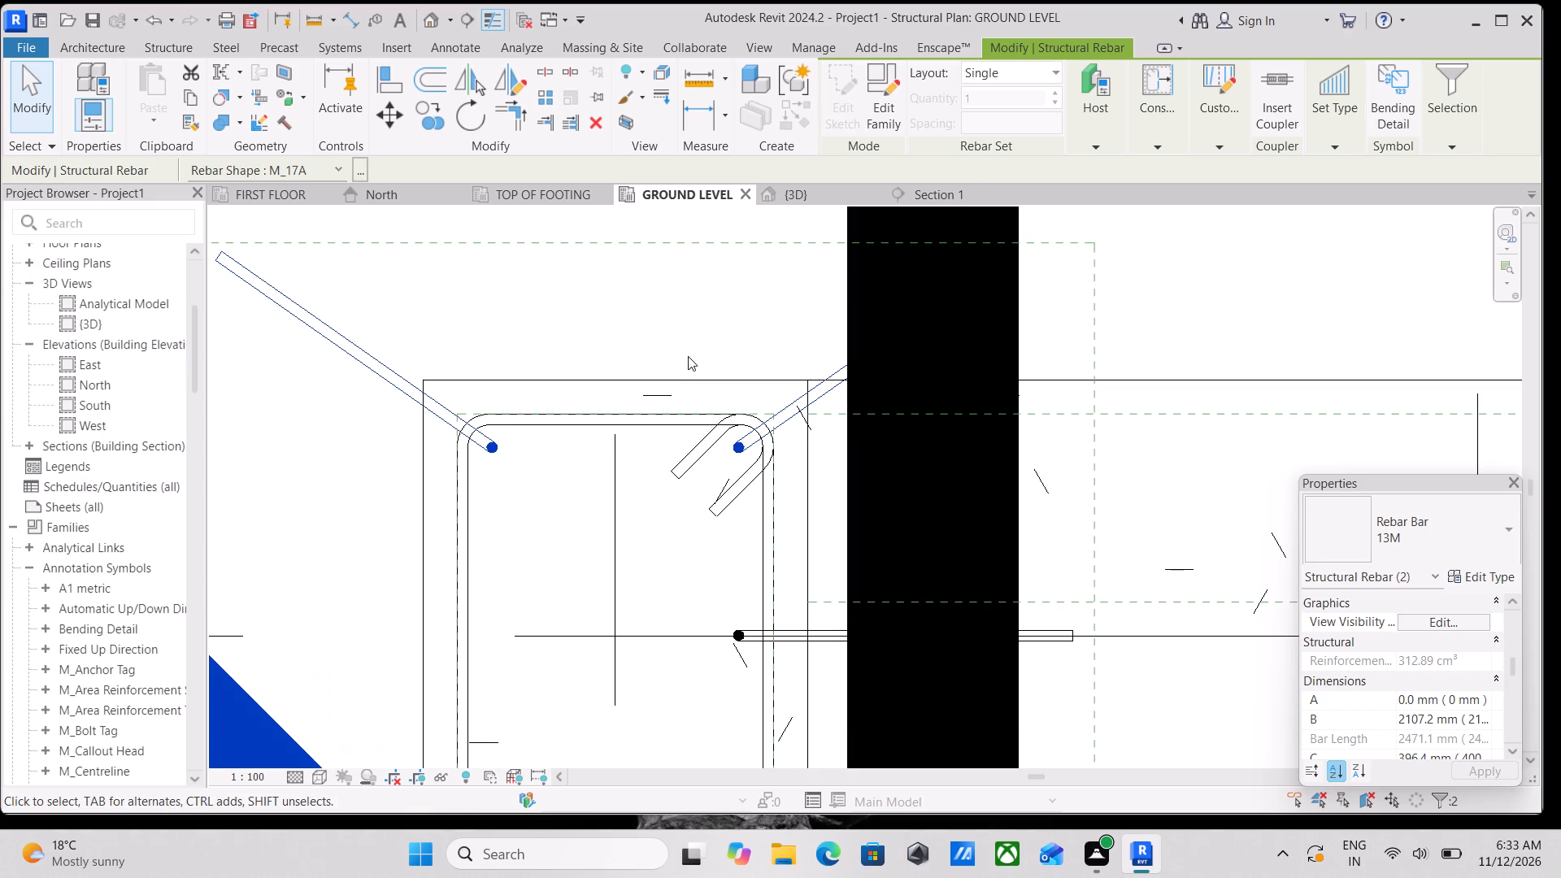
{"action": "type", "text": "dm"}
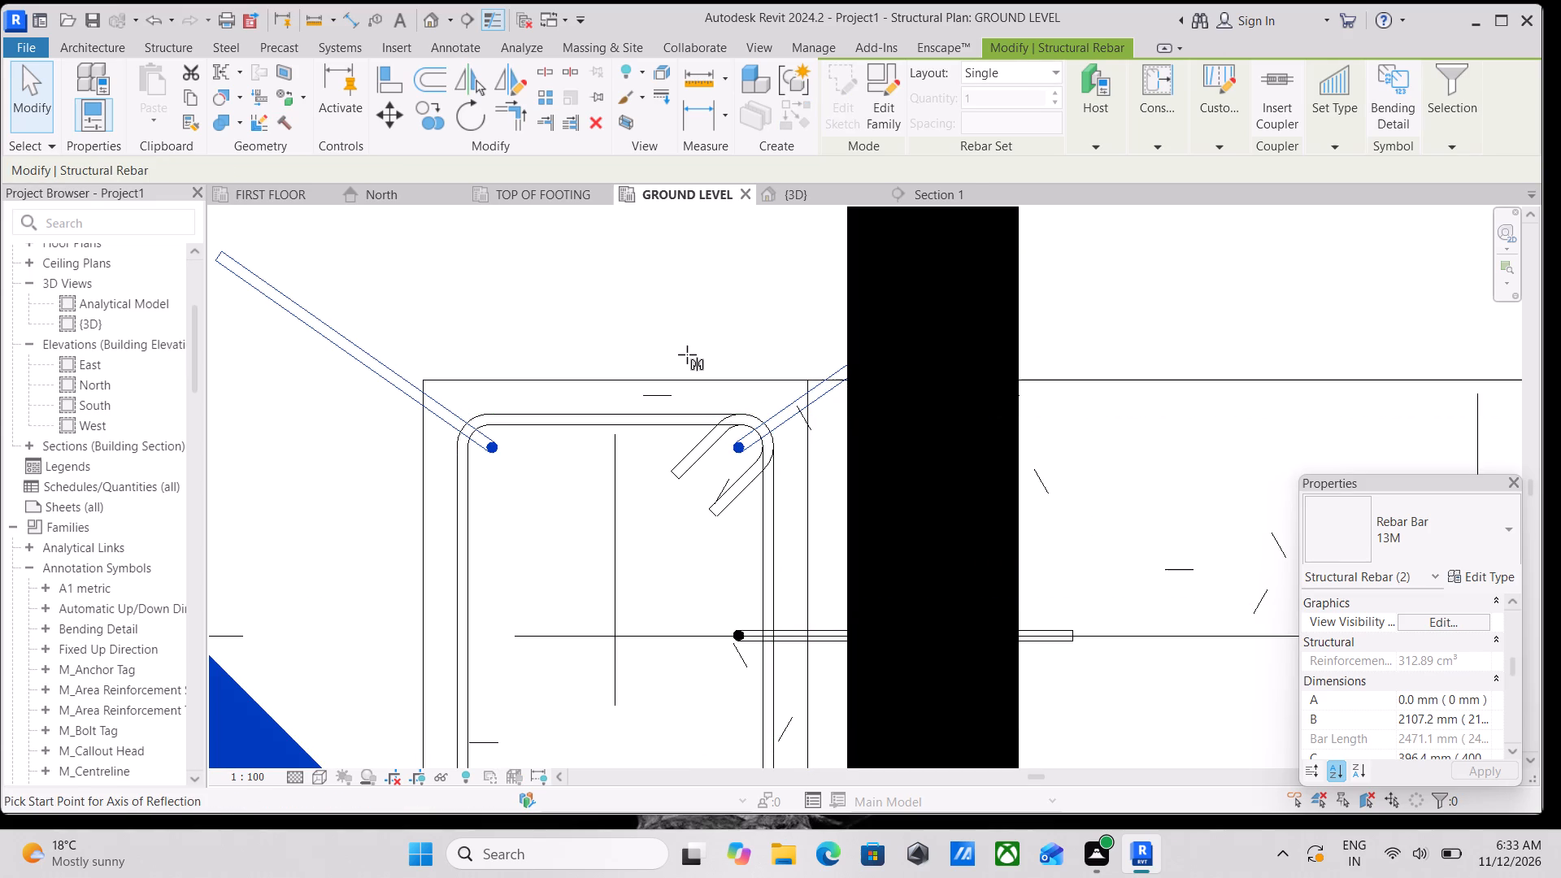
{"action": "middle_click_drag", "start_coordinate": [631, 458], "coordinate": [663, 377]}
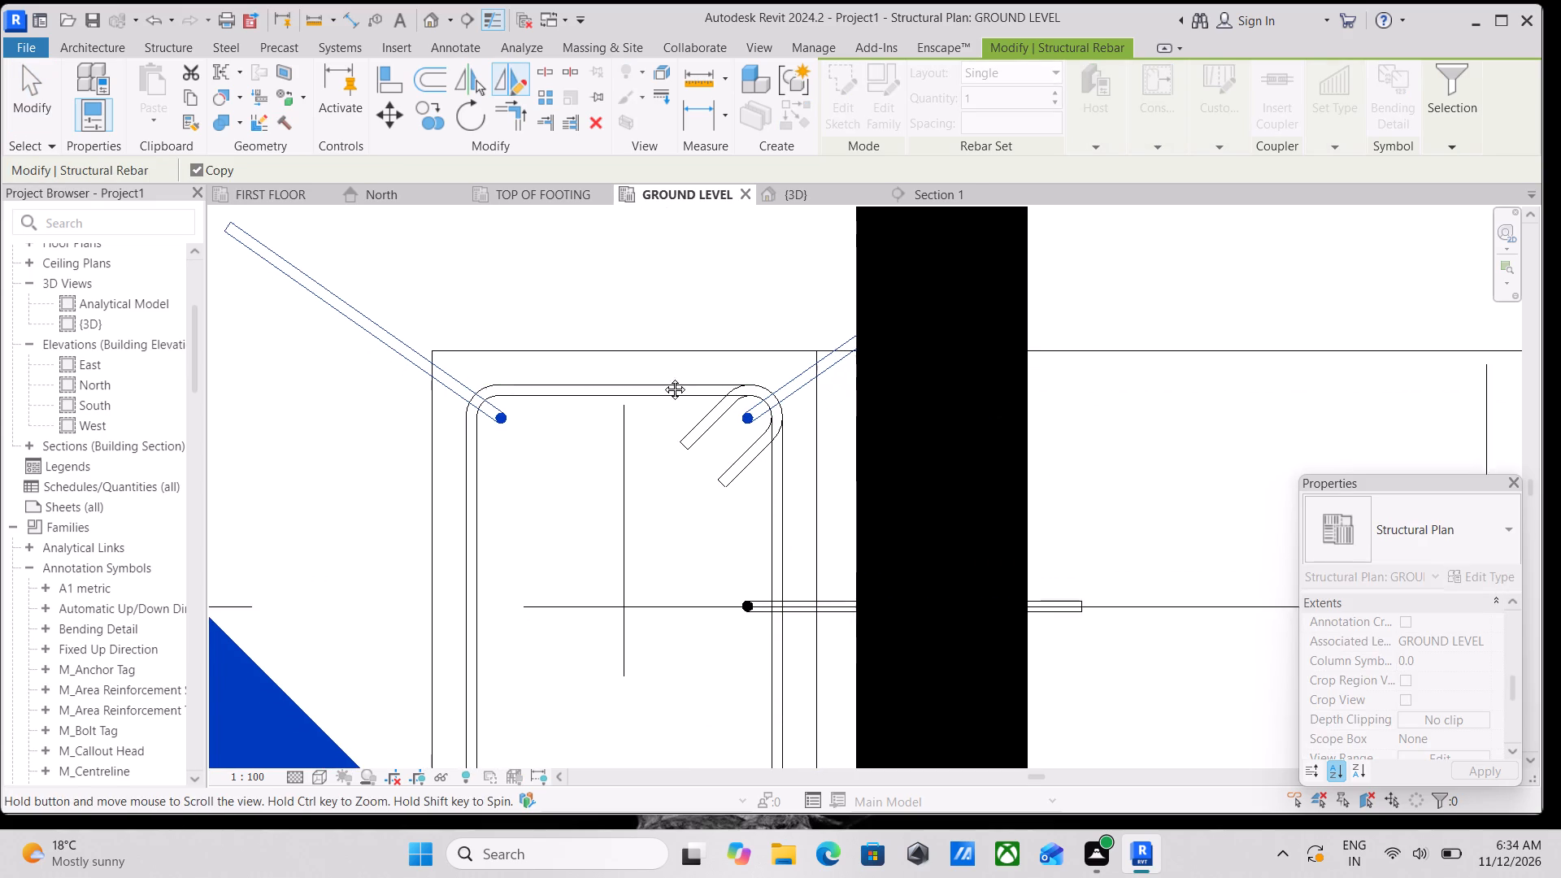
{"action": "middle_click_drag", "start_coordinate": [663, 377], "coordinate": [700, 286]}
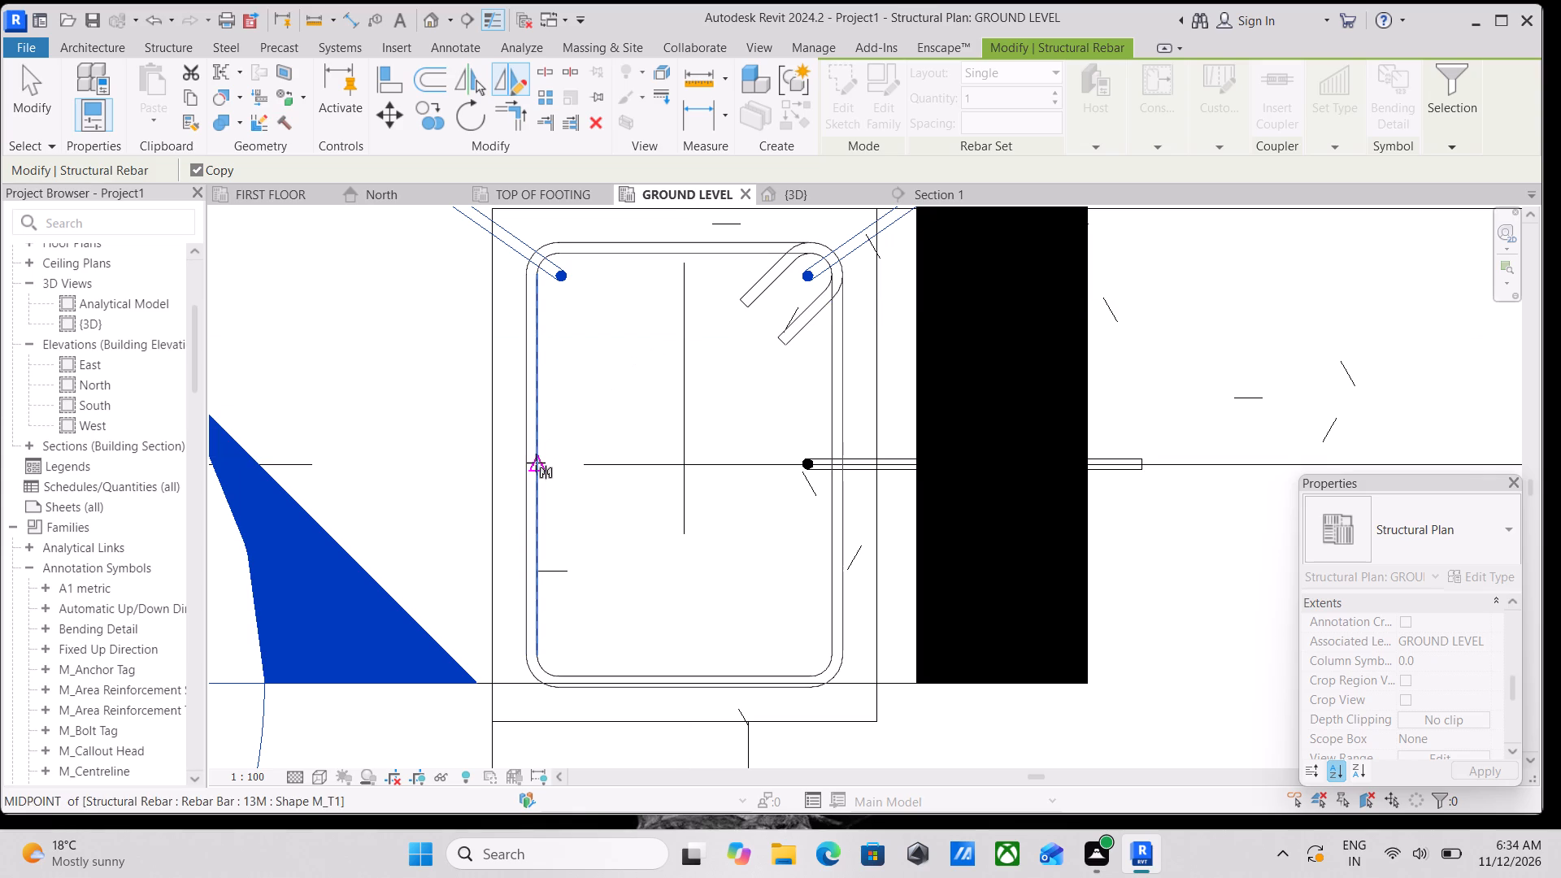
{"action": "left_click", "coordinate": [528, 464]}
{"action": "left_click", "coordinate": [440, 470]}
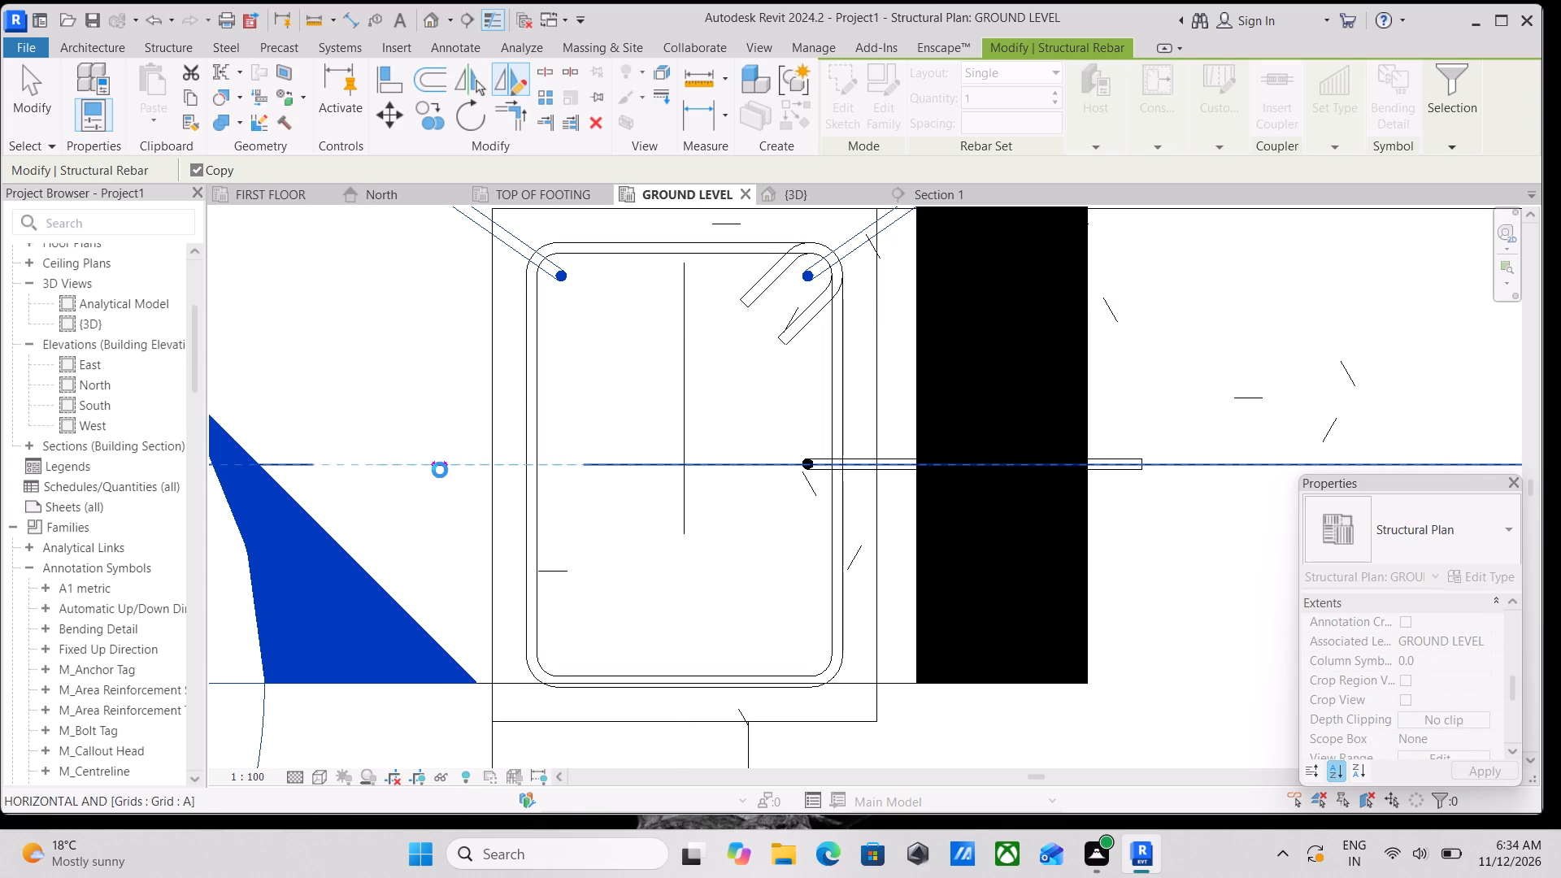
{"action": "scroll", "coordinate": [442, 464], "scroll_direction": "down", "scroll_amount": 2}
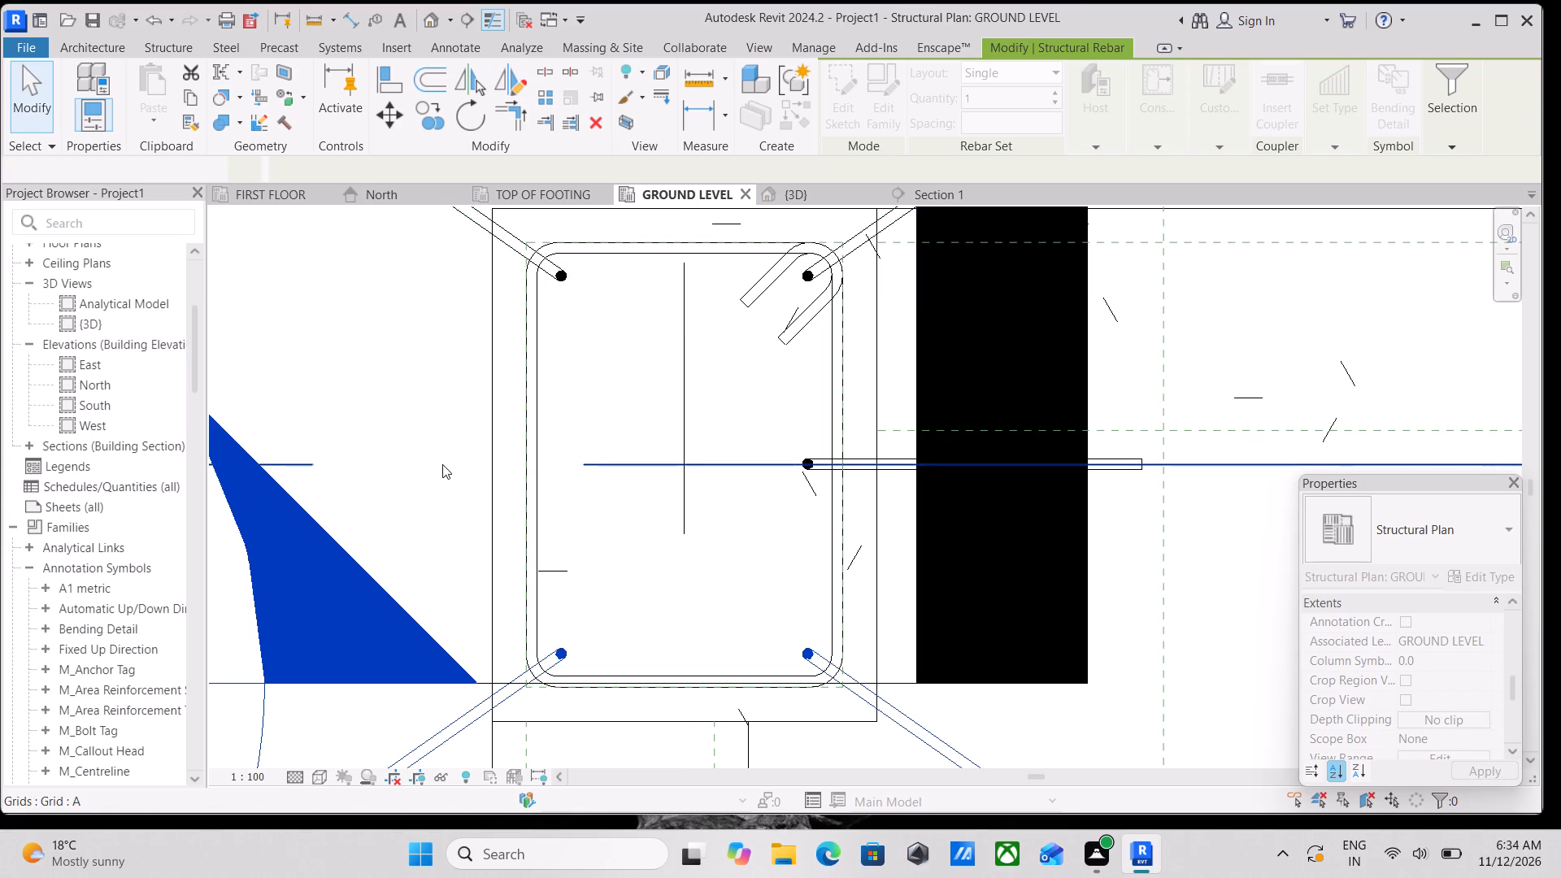
{"action": "middle_click_drag", "start_coordinate": [442, 464], "coordinate": [507, 359]}
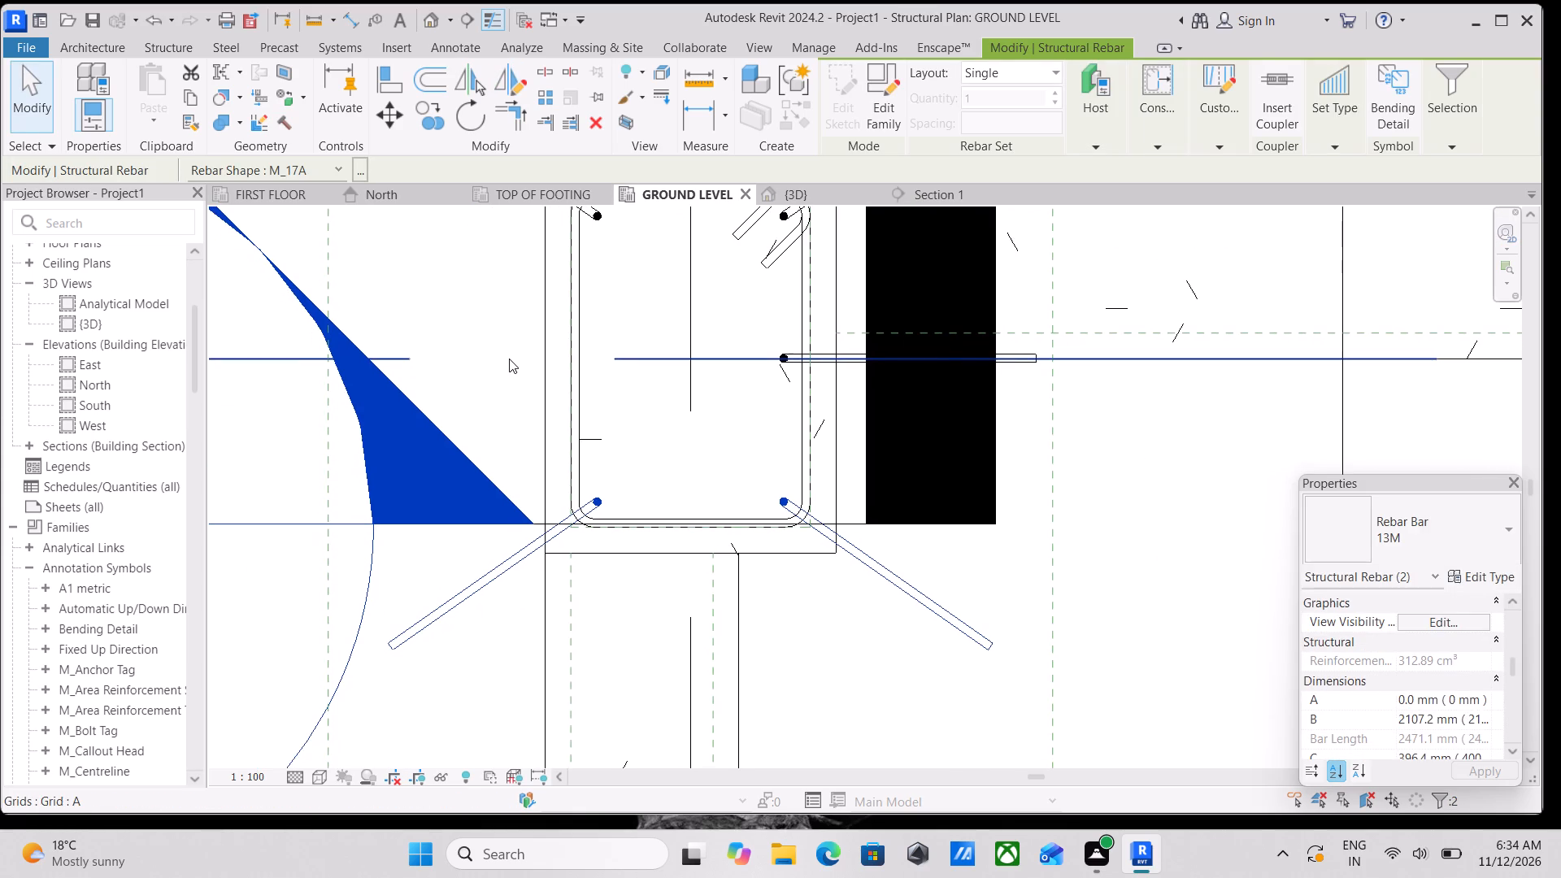
{"action": "key", "text": "Escape"}
{"action": "key", "text": "Escape"}
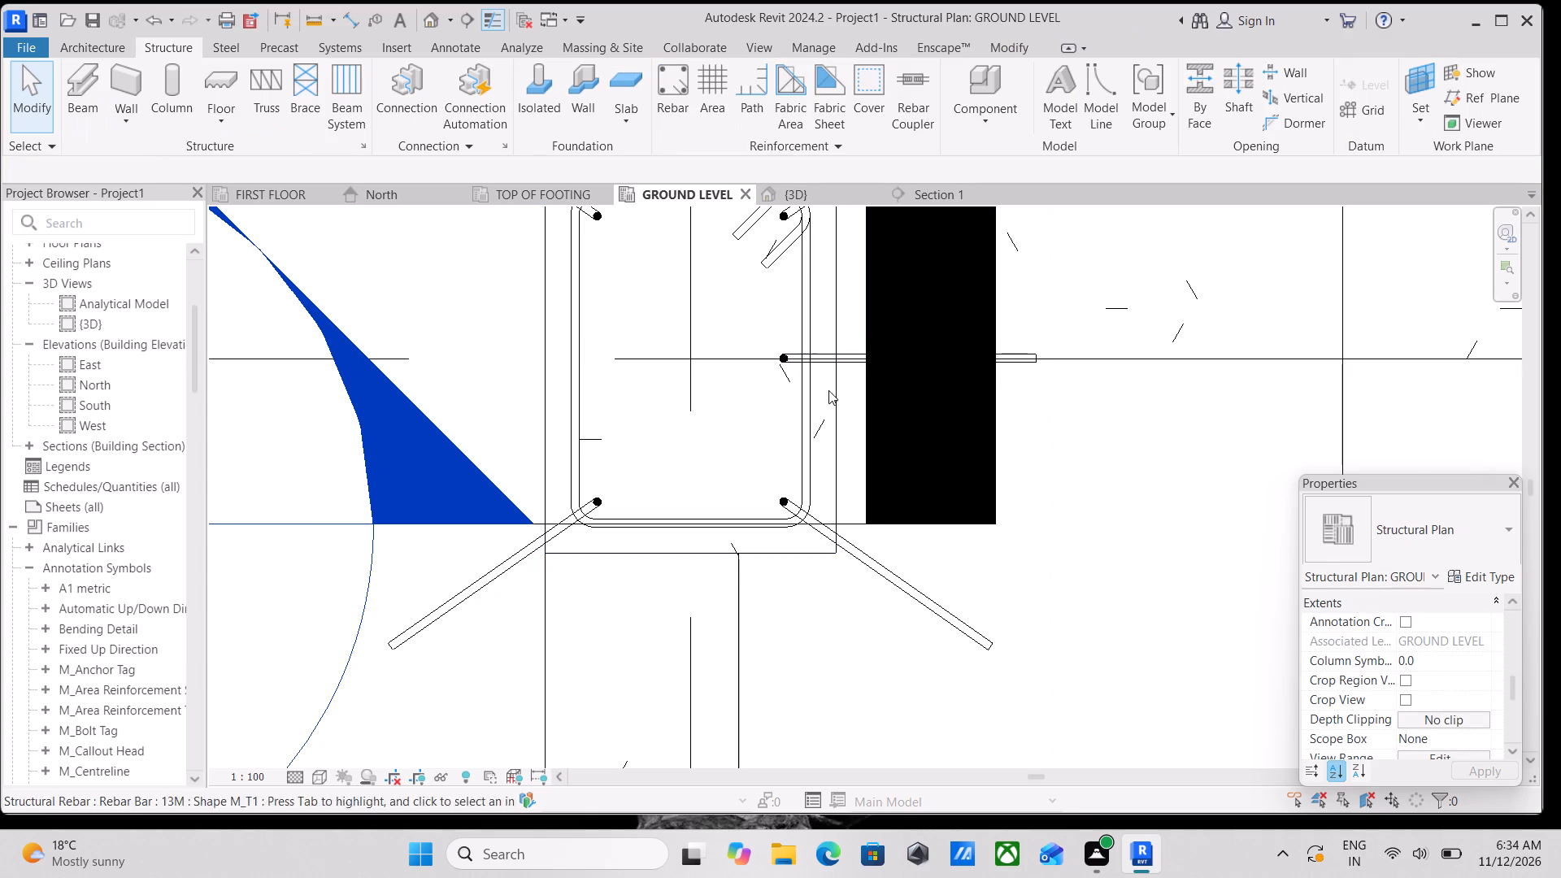
Set the layout of the unrotated L-shaped bar on grid A to Fixed Number with a quantity of 2.
{"action": "scroll", "coordinate": [789, 353], "scroll_direction": "up", "scroll_amount": 2}
{"action": "left_click", "coordinate": [782, 362]}
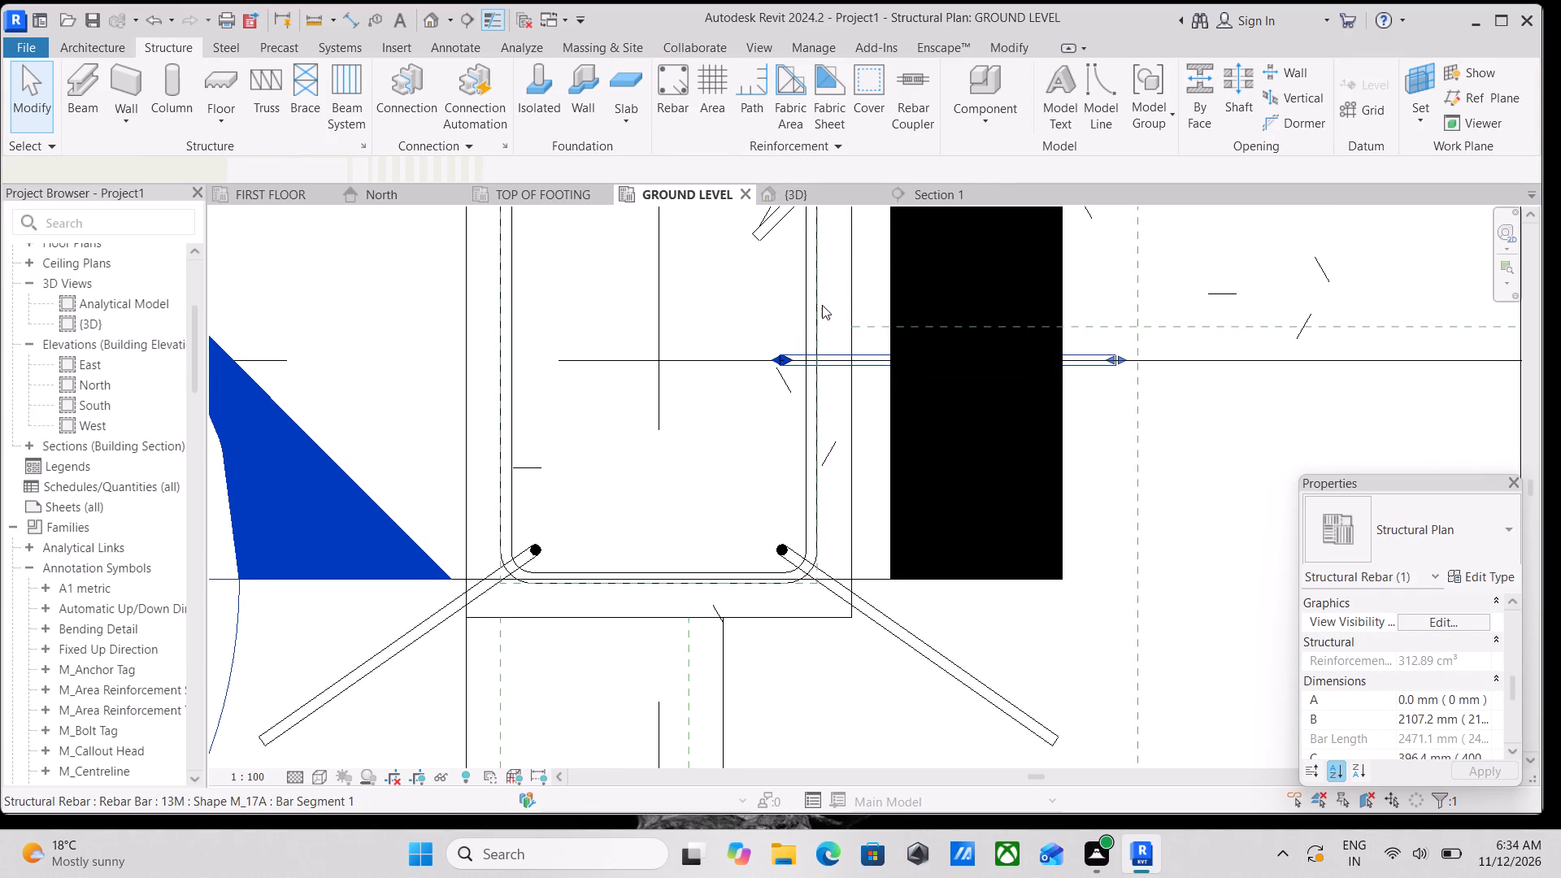
{"action": "left_click", "coordinate": [1042, 69]}
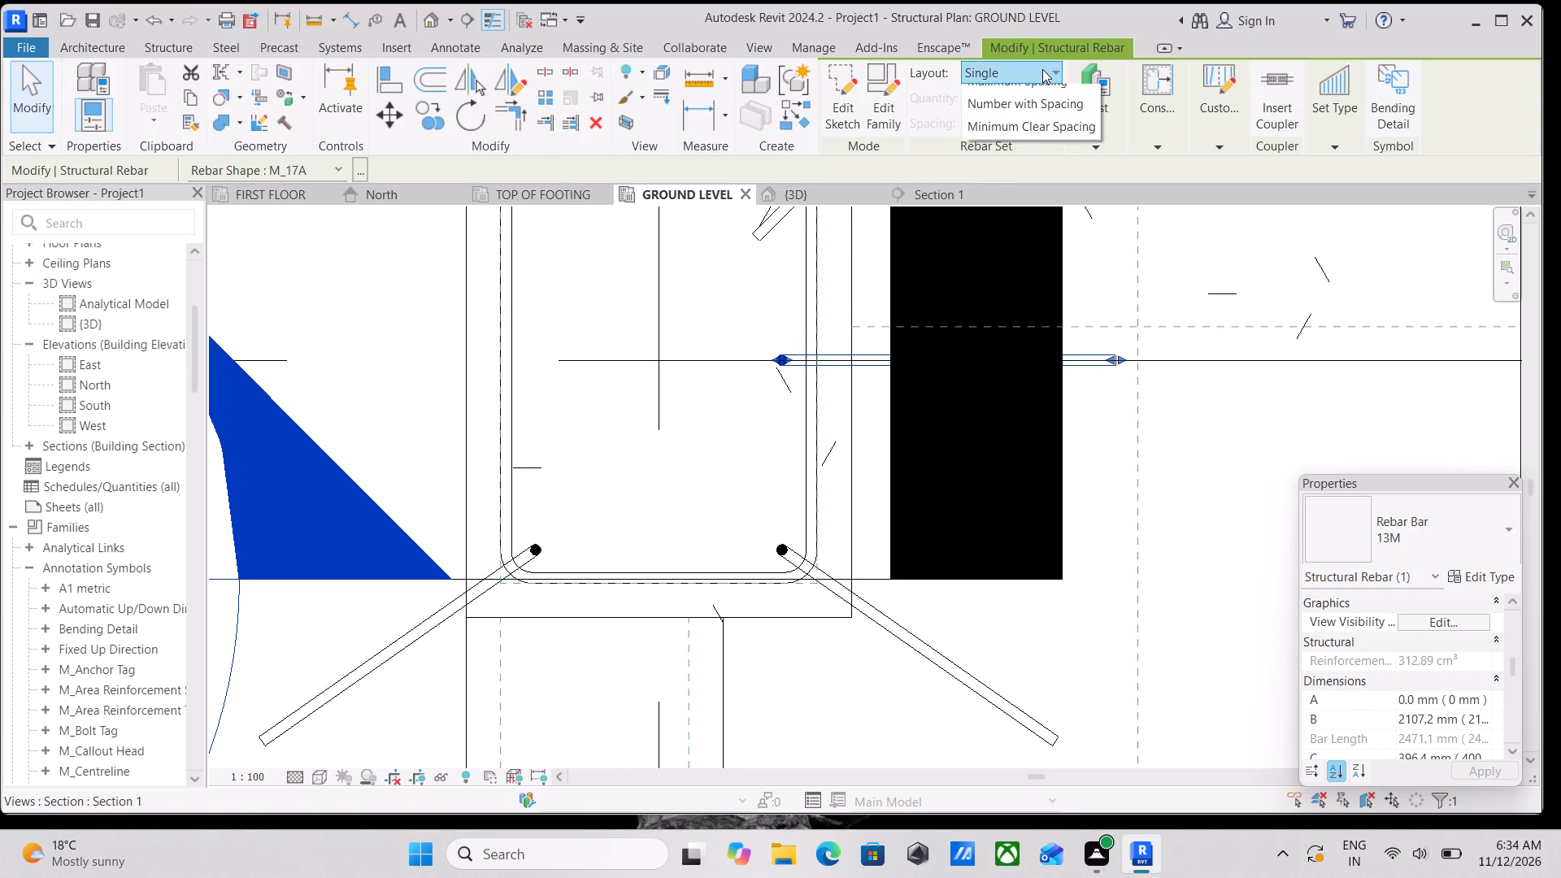
{"action": "left_click", "coordinate": [1005, 127]}
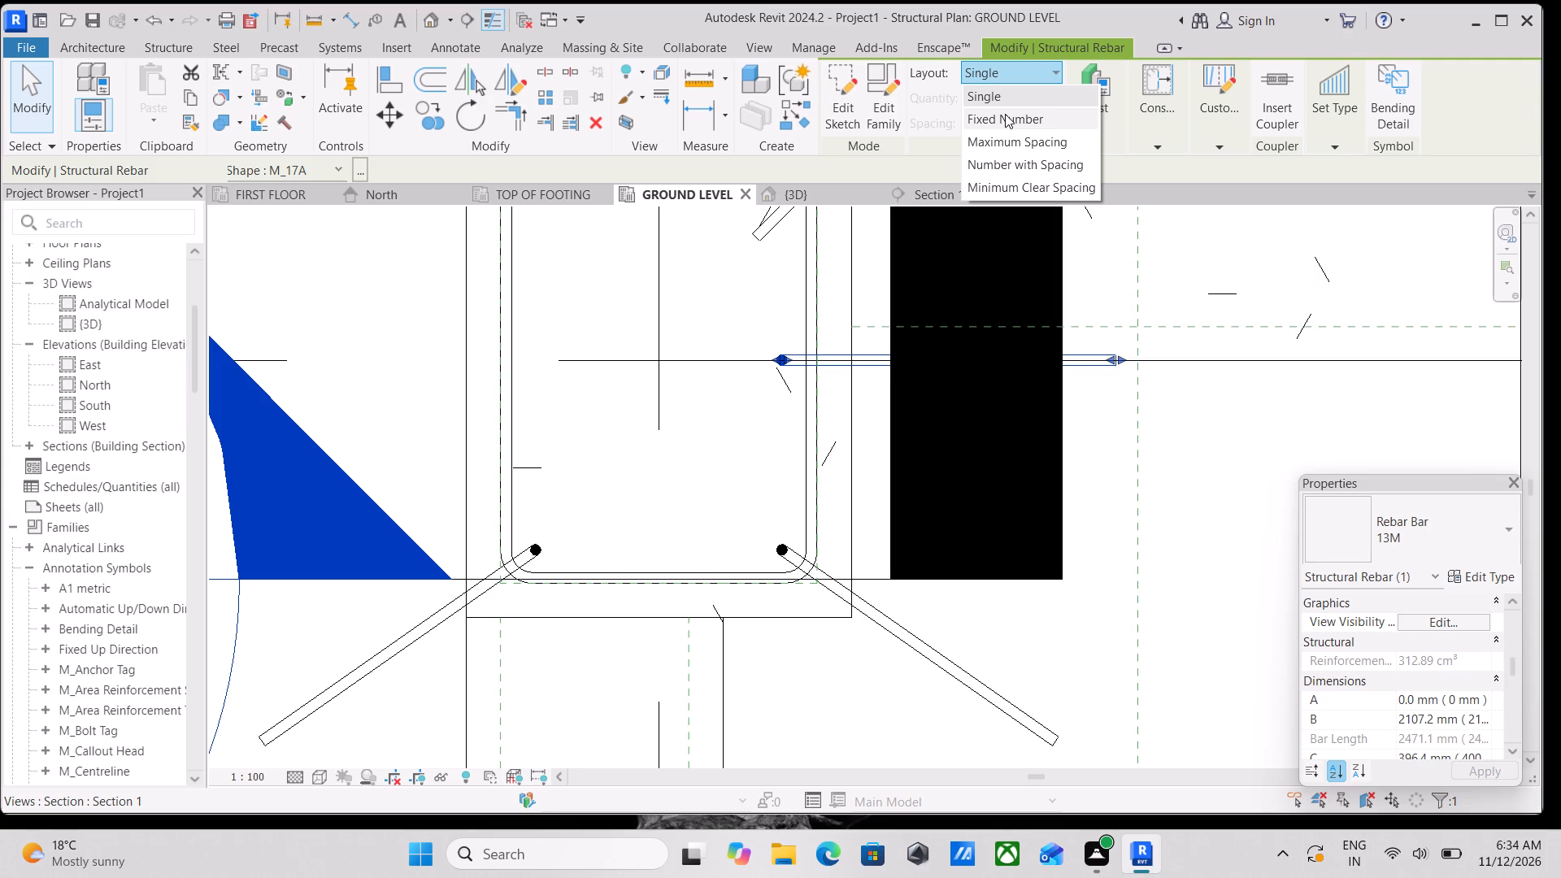
{"action": "left_click", "coordinate": [1005, 93]}
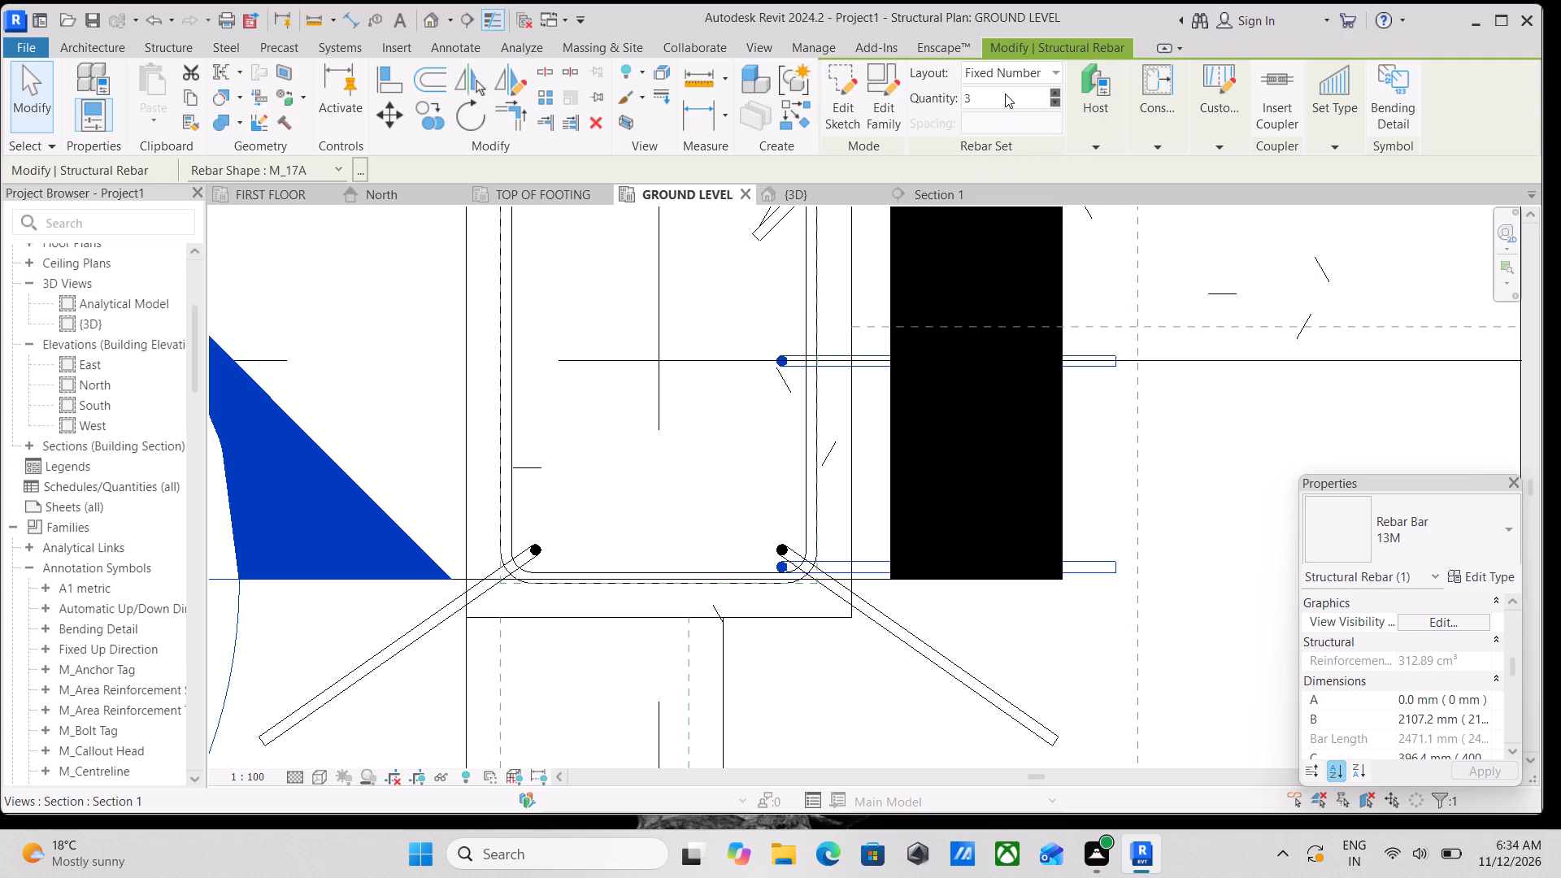
{"action": "left_click", "coordinate": [994, 97]}
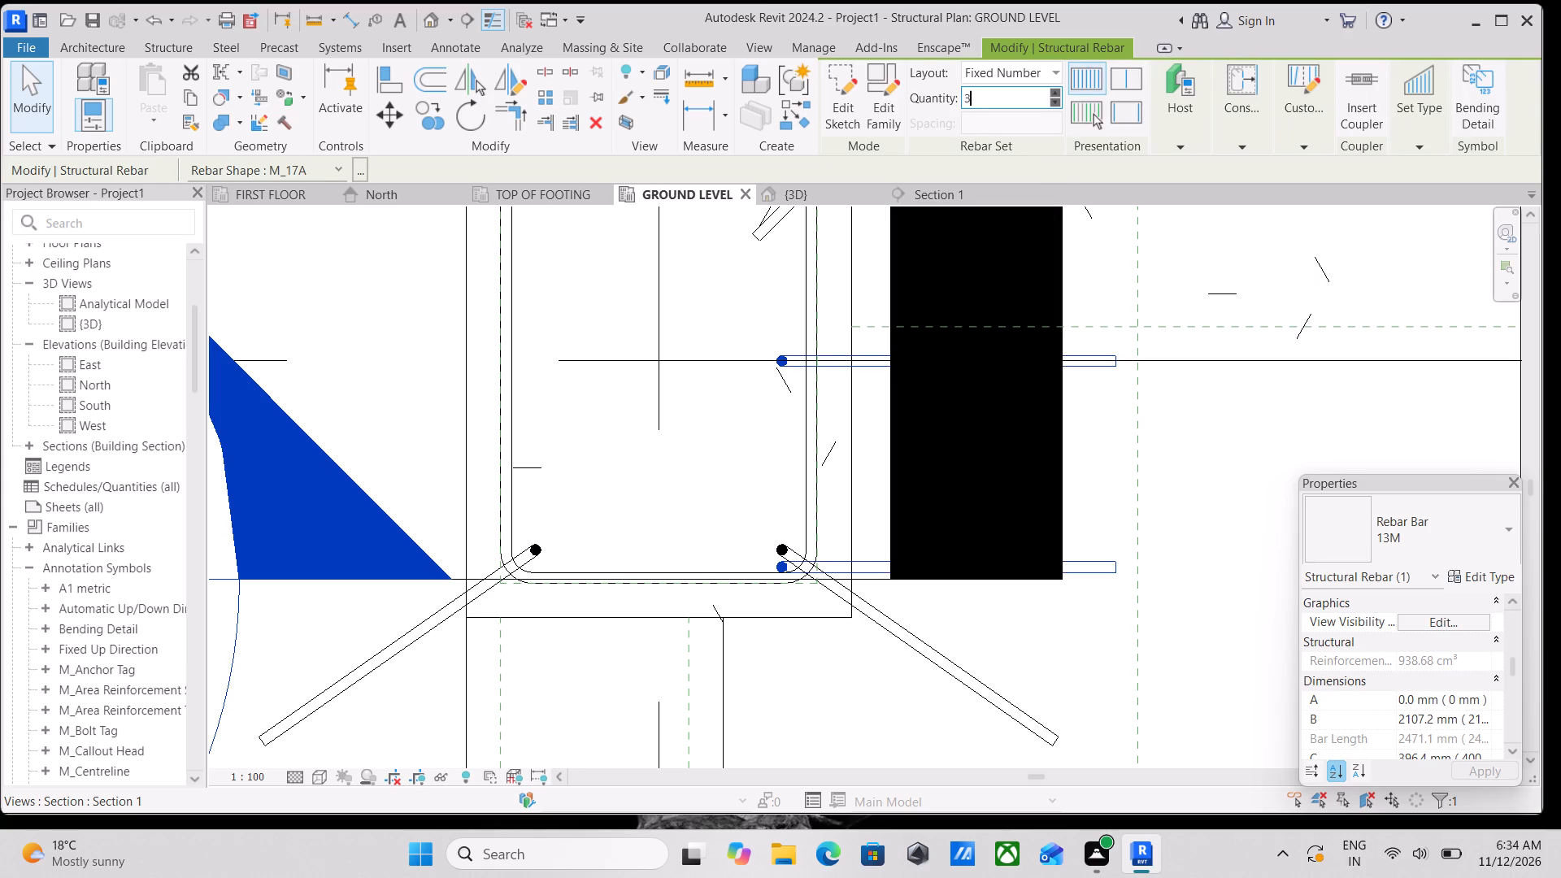
{"action": "left_click_drag", "start_coordinate": [994, 97], "coordinate": [927, 95]}
{"action": "key", "text": "2"}
{"action": "key", "text": "Return"}
{"action": "scroll", "coordinate": [762, 356], "scroll_direction": "down", "scroll_amount": 4}
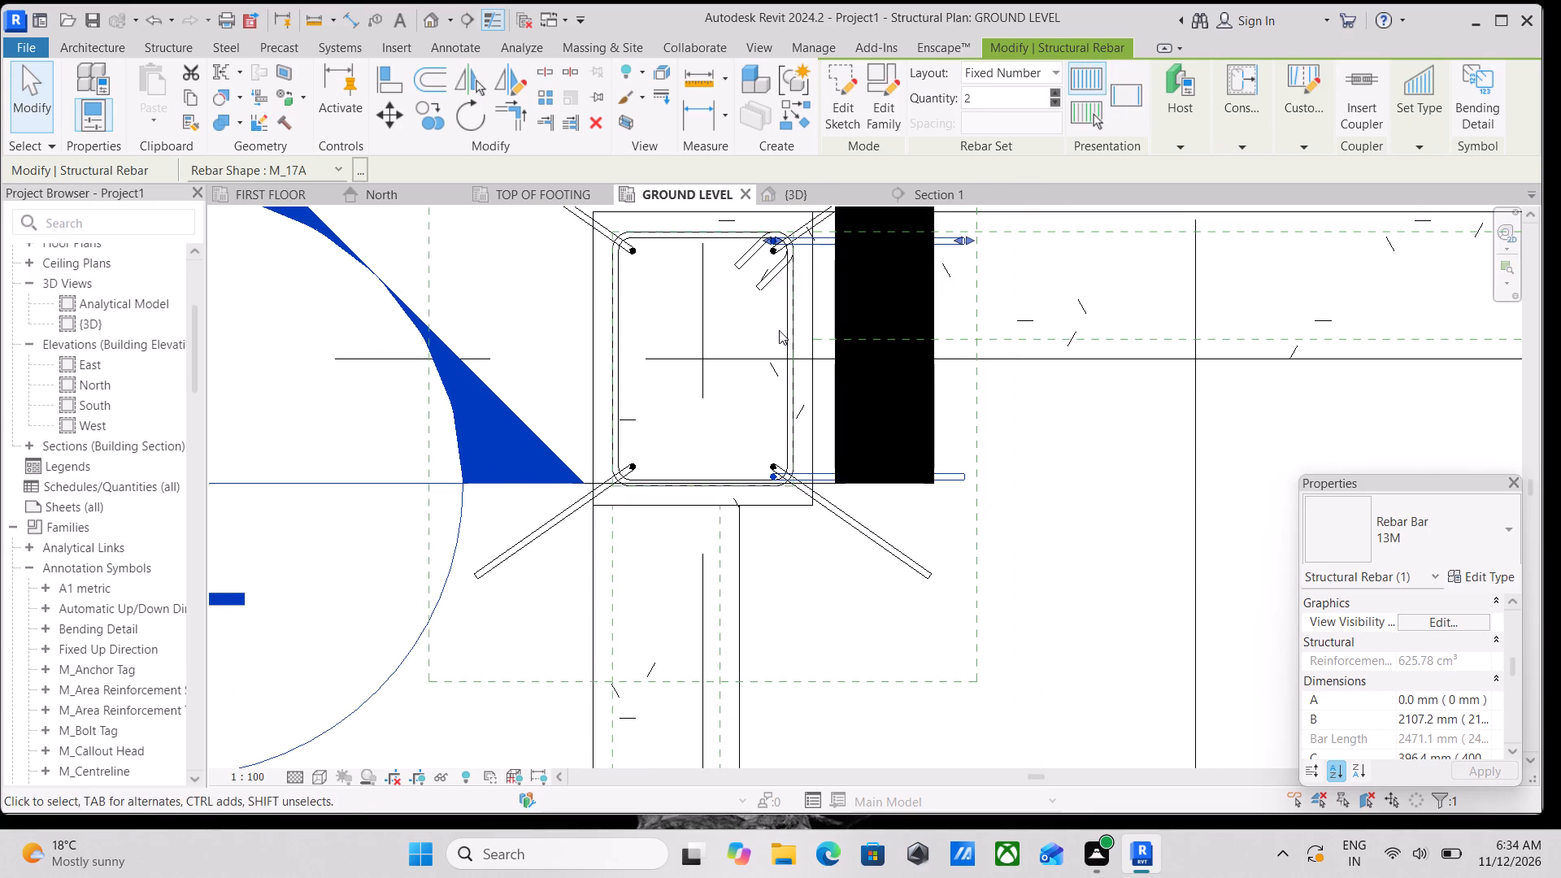
{"action": "key", "text": "Escape"}
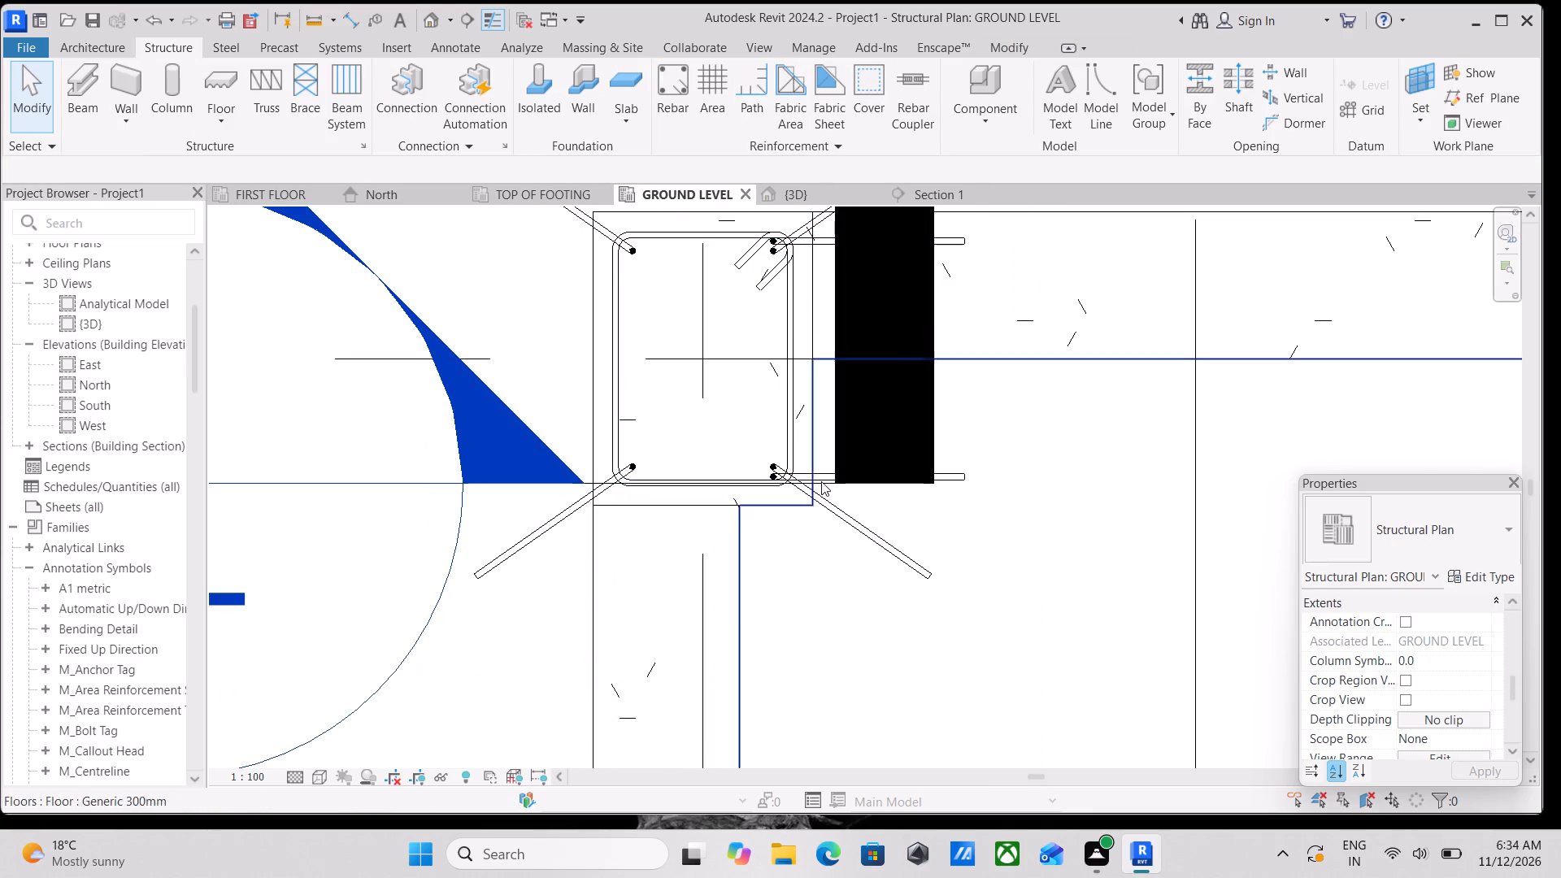
Shift the lower bar of the two-bar L-shaped set up in plan, clear of the tie's lower corner bar.
{"action": "scroll", "coordinate": [821, 480], "scroll_direction": "up", "scroll_amount": 2}
{"action": "scroll", "coordinate": [733, 241], "scroll_direction": "down", "scroll_amount": 1}
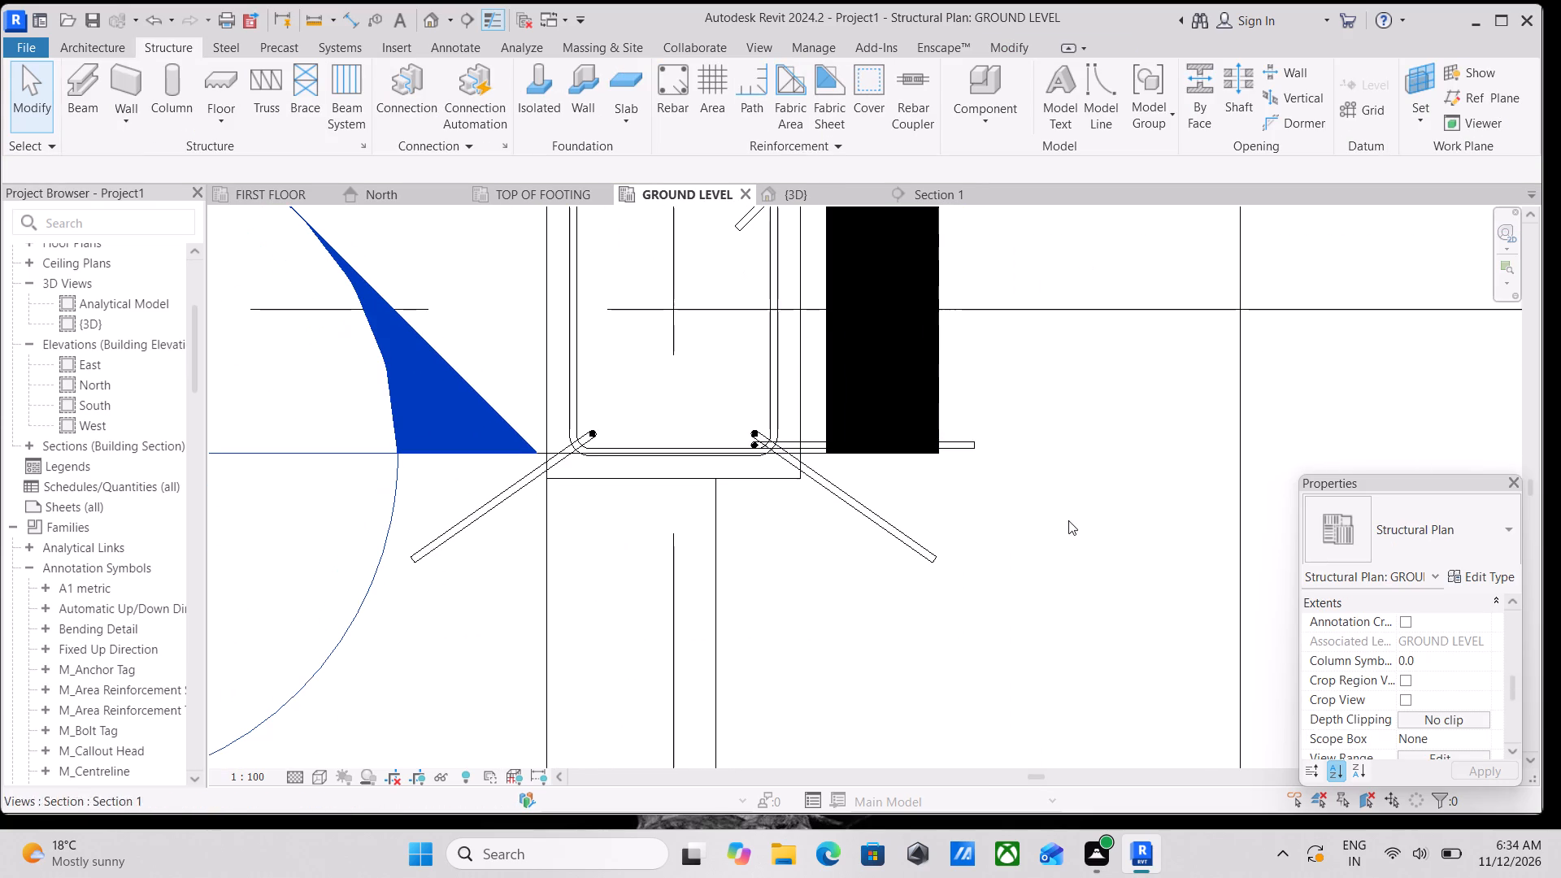
{"action": "left_click", "coordinate": [986, 451]}
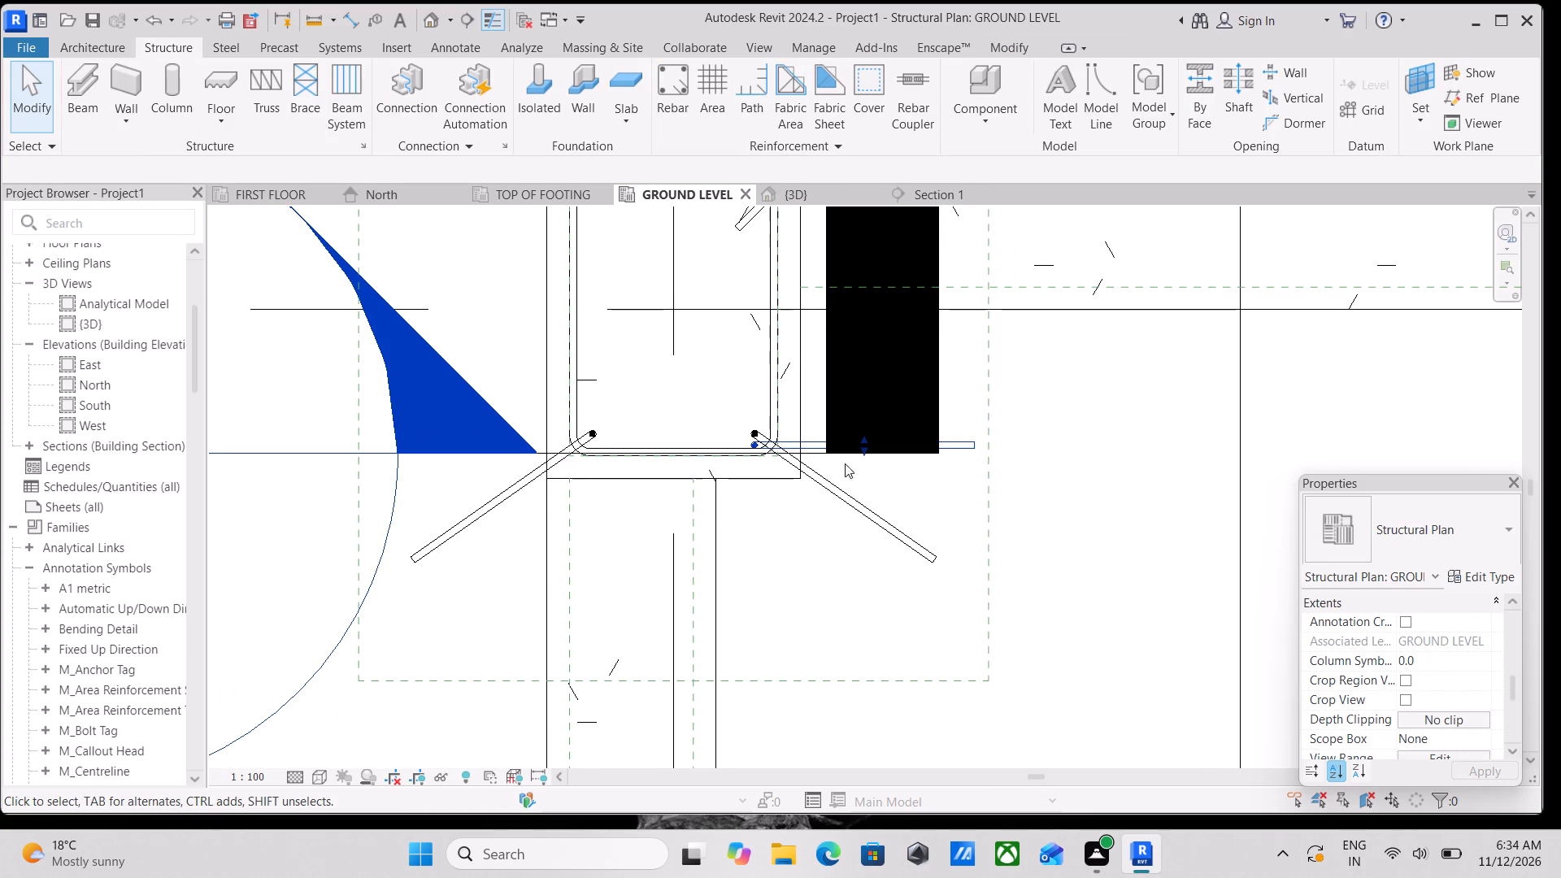
{"action": "scroll", "coordinate": [762, 538], "scroll_direction": "down", "scroll_amount": 4}
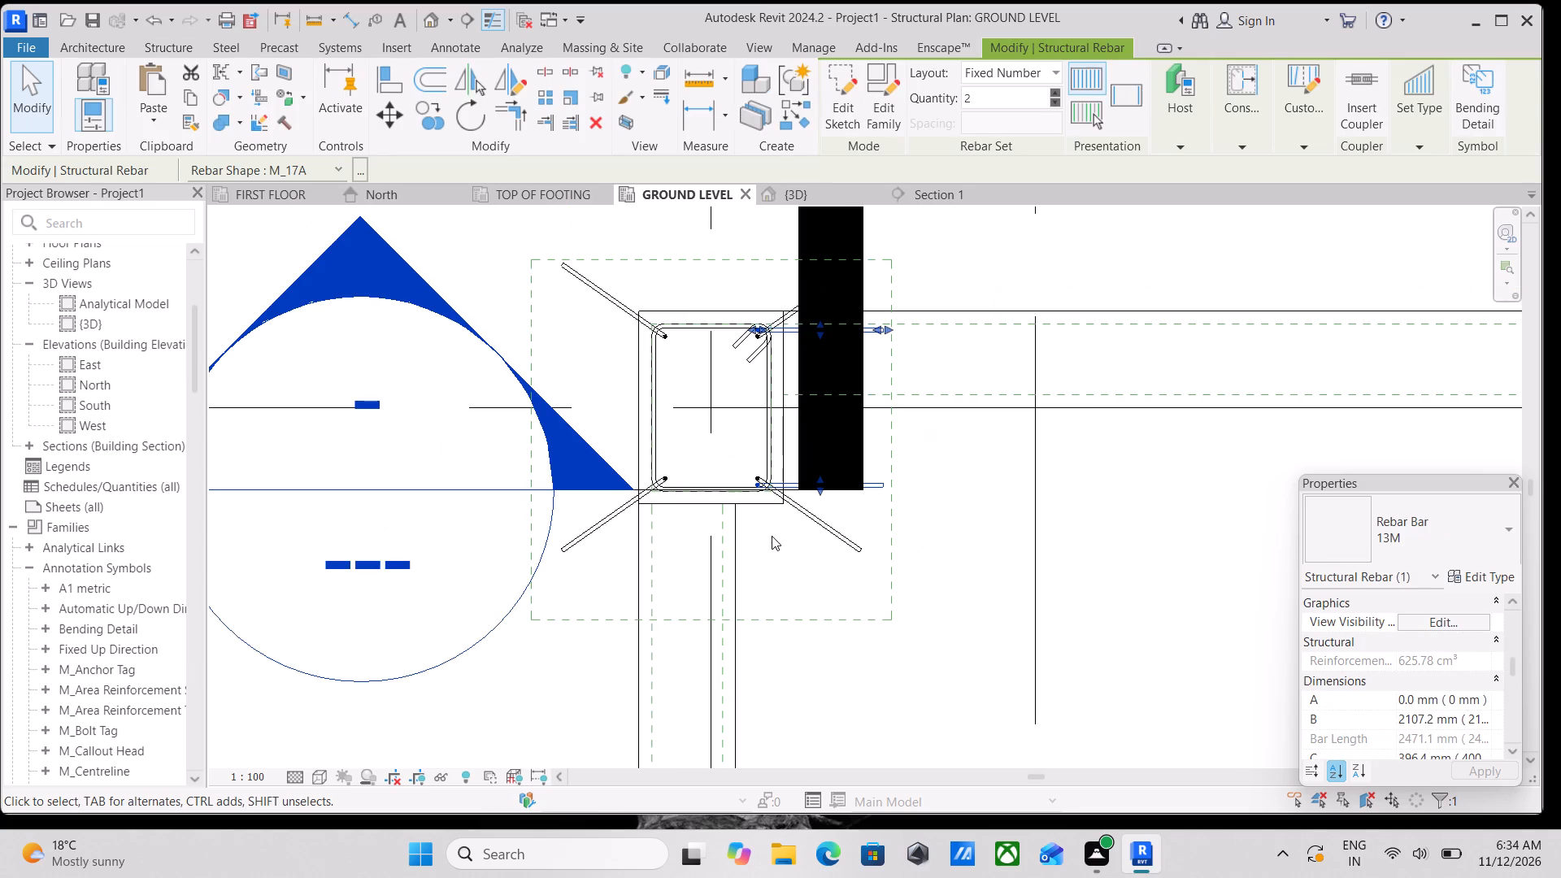
{"action": "scroll", "coordinate": [806, 364], "scroll_direction": "up", "scroll_amount": 2}
{"action": "scroll", "coordinate": [774, 506], "scroll_direction": "up", "scroll_amount": 1}
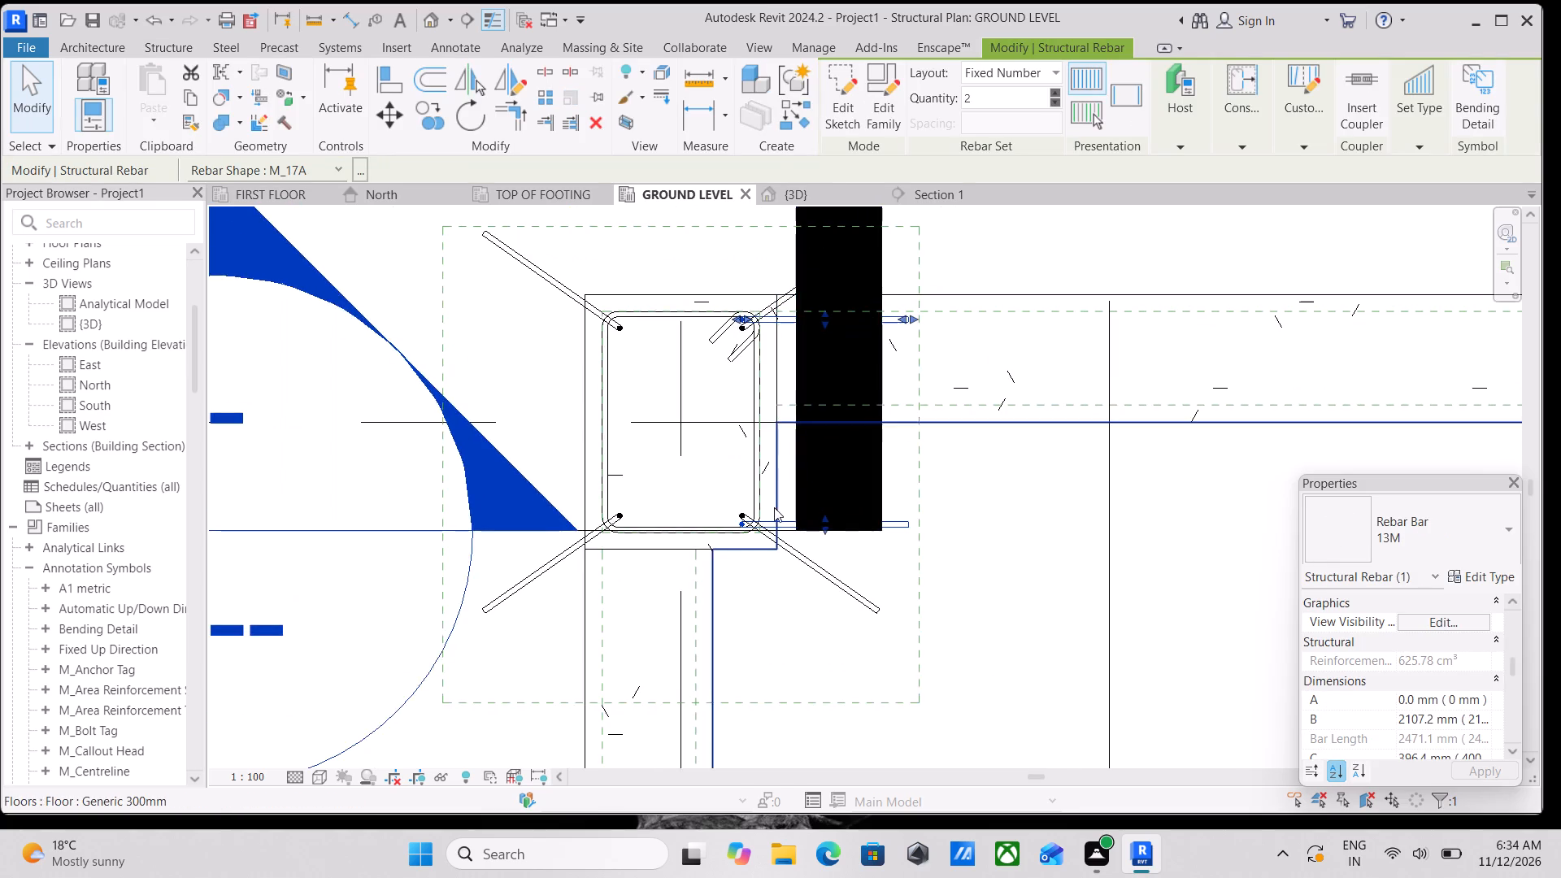
{"action": "scroll", "coordinate": [774, 507], "scroll_direction": "up", "scroll_amount": 2}
{"action": "scroll", "coordinate": [815, 561], "scroll_direction": "up", "scroll_amount": 3}
{"action": "scroll", "coordinate": [770, 514], "scroll_direction": "up", "scroll_amount": 3}
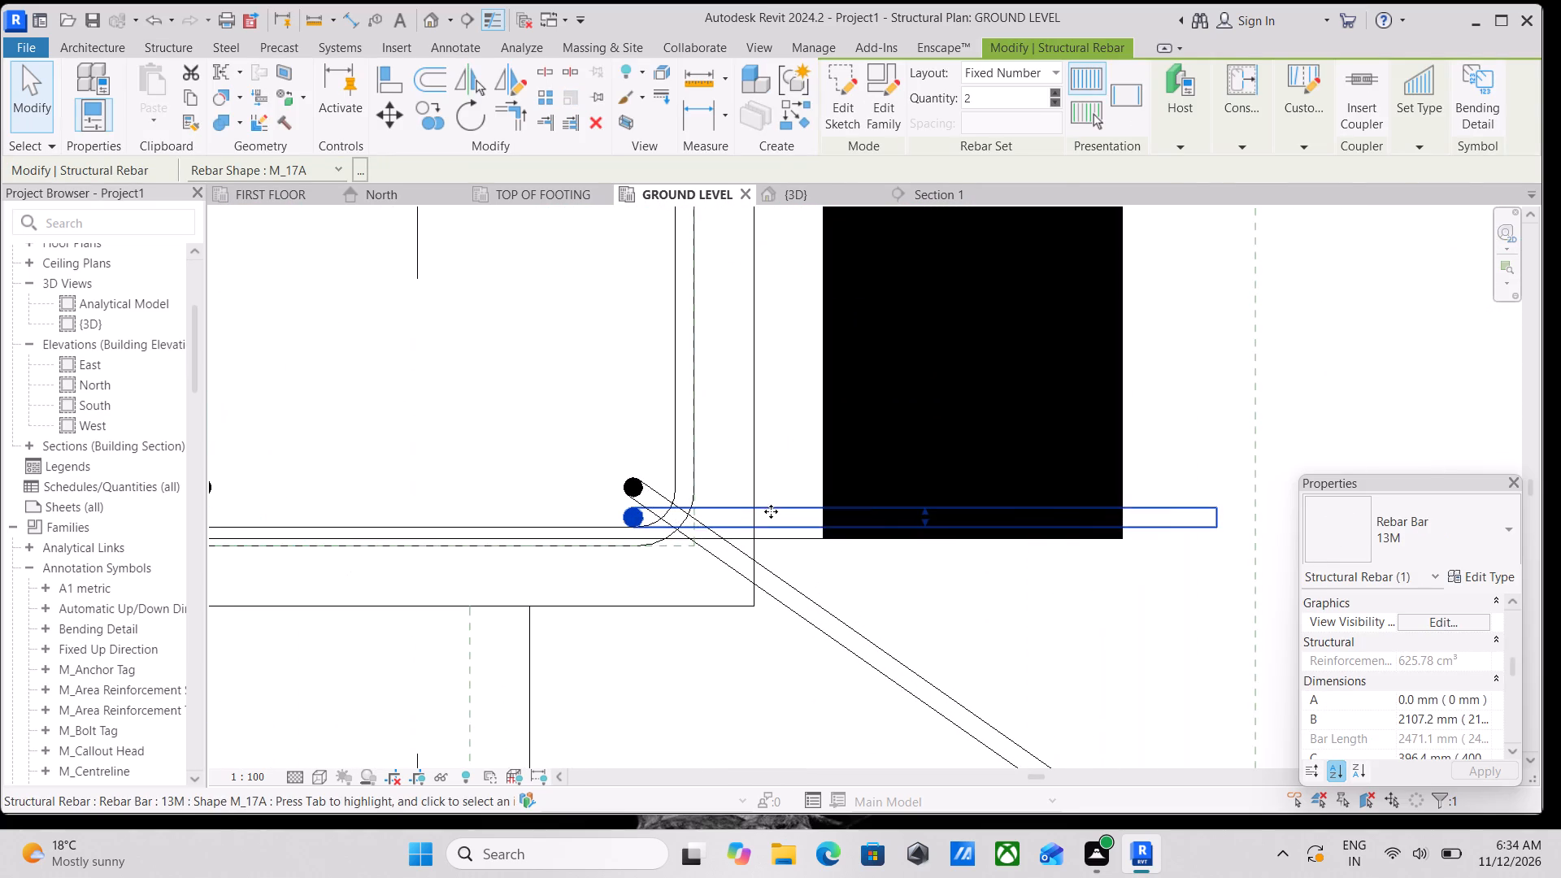
{"action": "scroll", "coordinate": [771, 508], "scroll_direction": "down", "scroll_amount": 2}
{"action": "middle_click", "coordinate": [771, 508]}
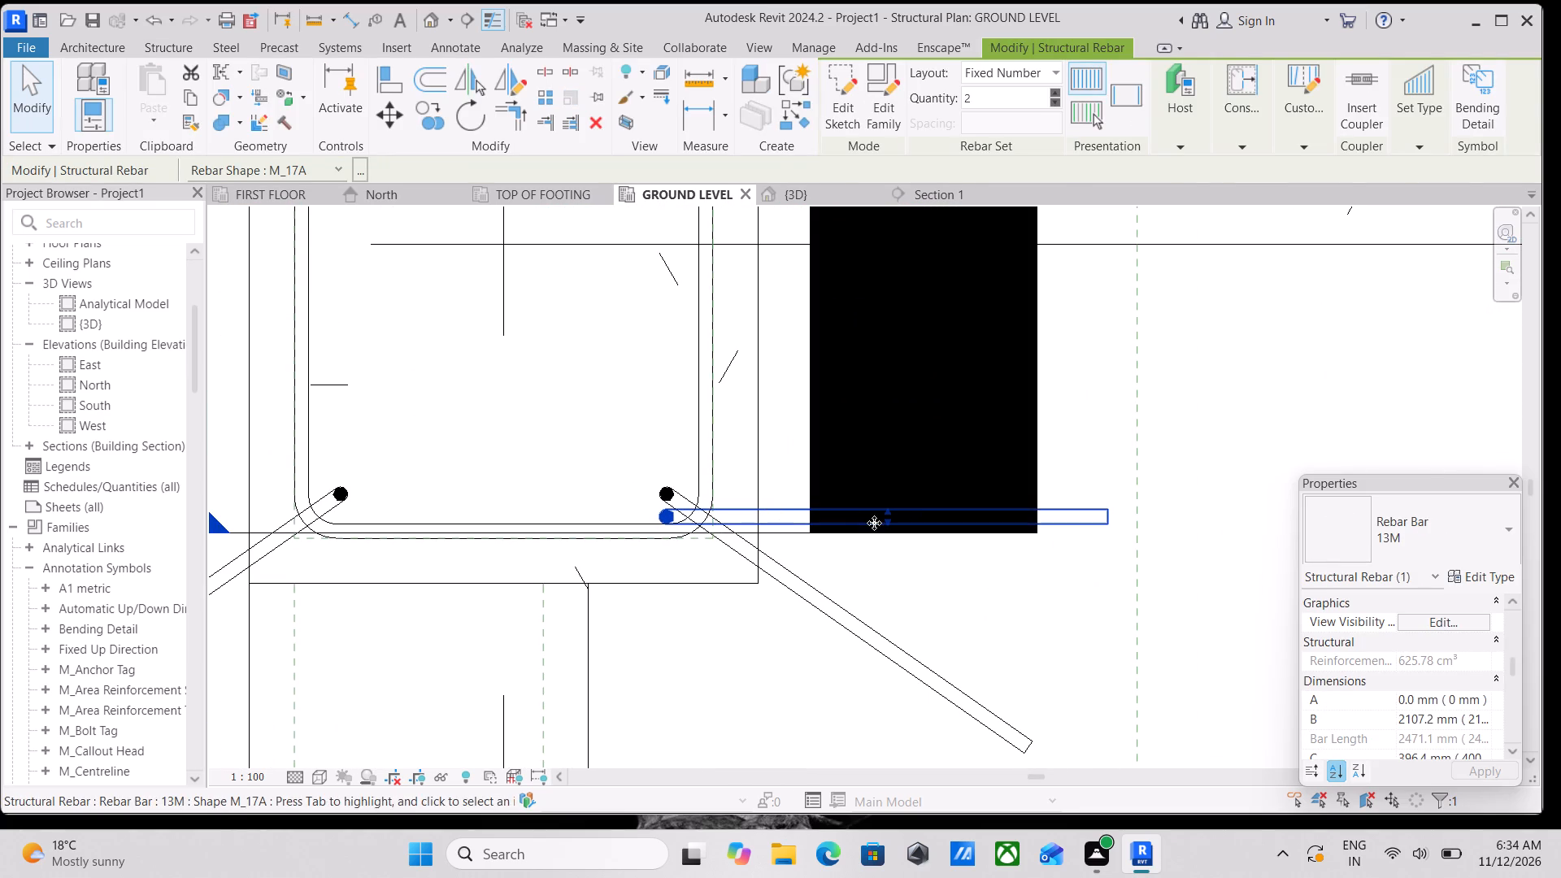
{"action": "left_click_drag", "start_coordinate": [886, 507], "coordinate": [872, 441]}
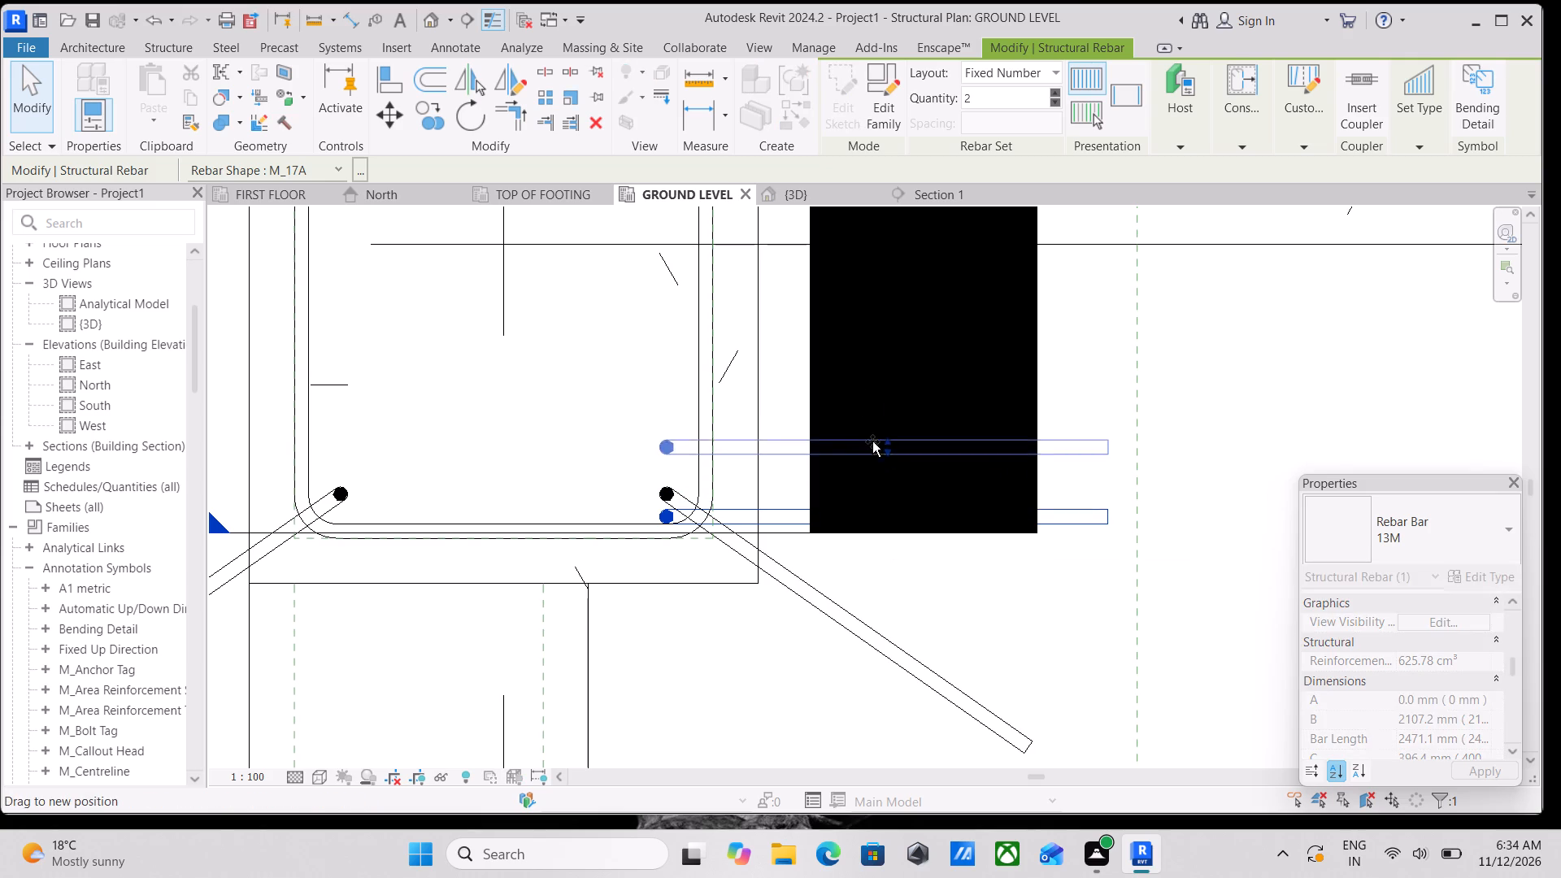
{"action": "left_click_drag", "start_coordinate": [872, 441], "coordinate": [866, 389]}
Shift the two-bar L-shaped set's upper bar down and lower bar up in plan, spacing them between the tie's corner bars.
{"action": "scroll", "coordinate": [866, 389], "scroll_direction": "down", "scroll_amount": 4}
{"action": "scroll", "coordinate": [736, 453], "scroll_direction": "down", "scroll_amount": 2}
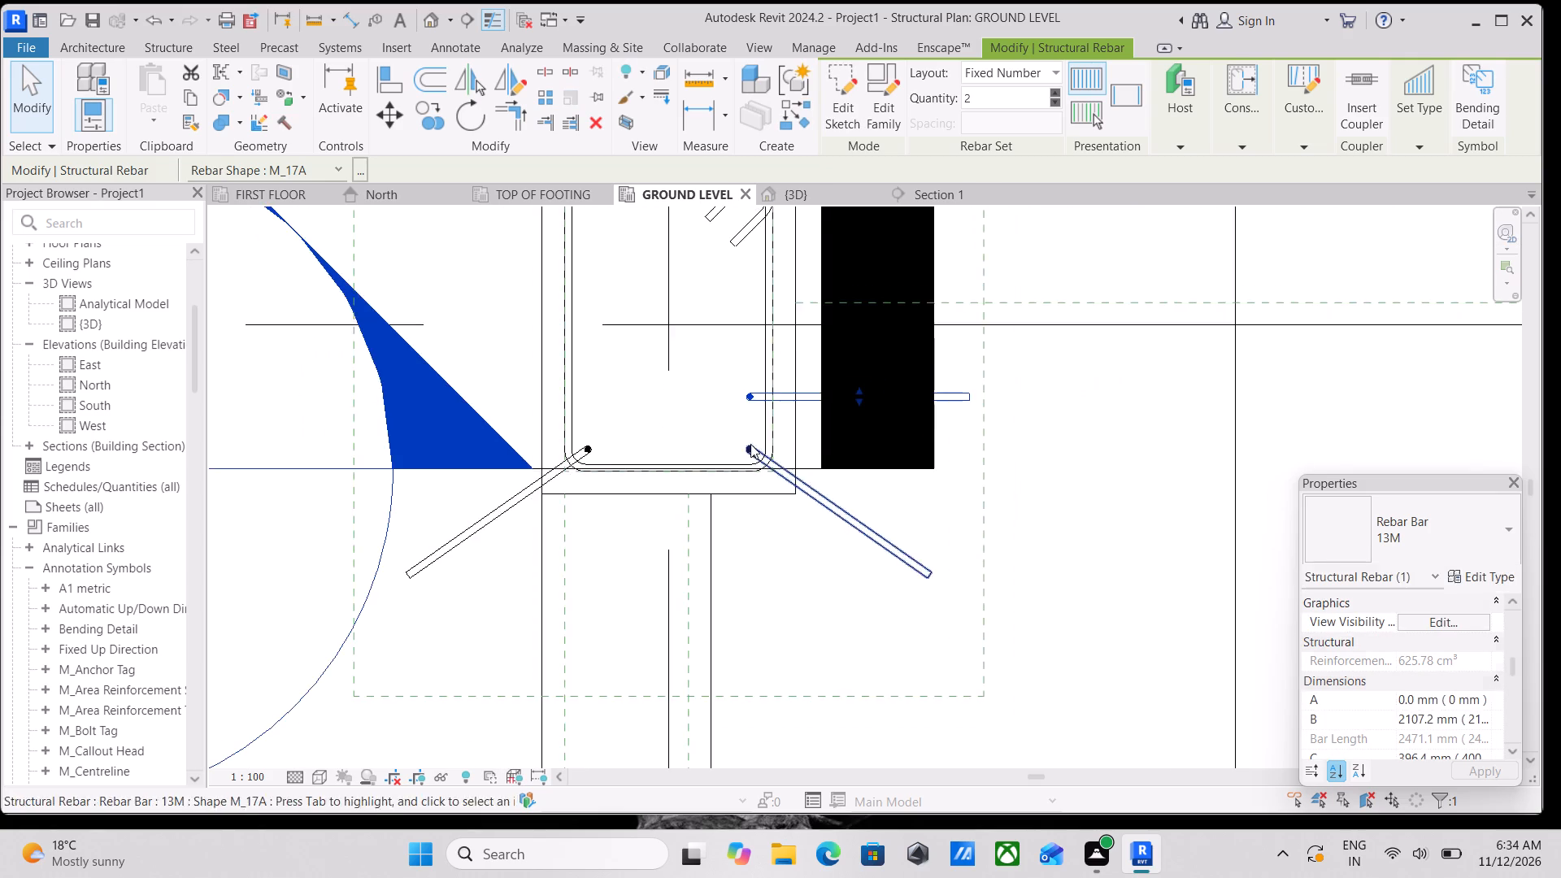
{"action": "middle_click_drag", "start_coordinate": [750, 444], "coordinate": [753, 605]}
{"action": "scroll", "coordinate": [867, 395], "scroll_direction": "up", "scroll_amount": 1}
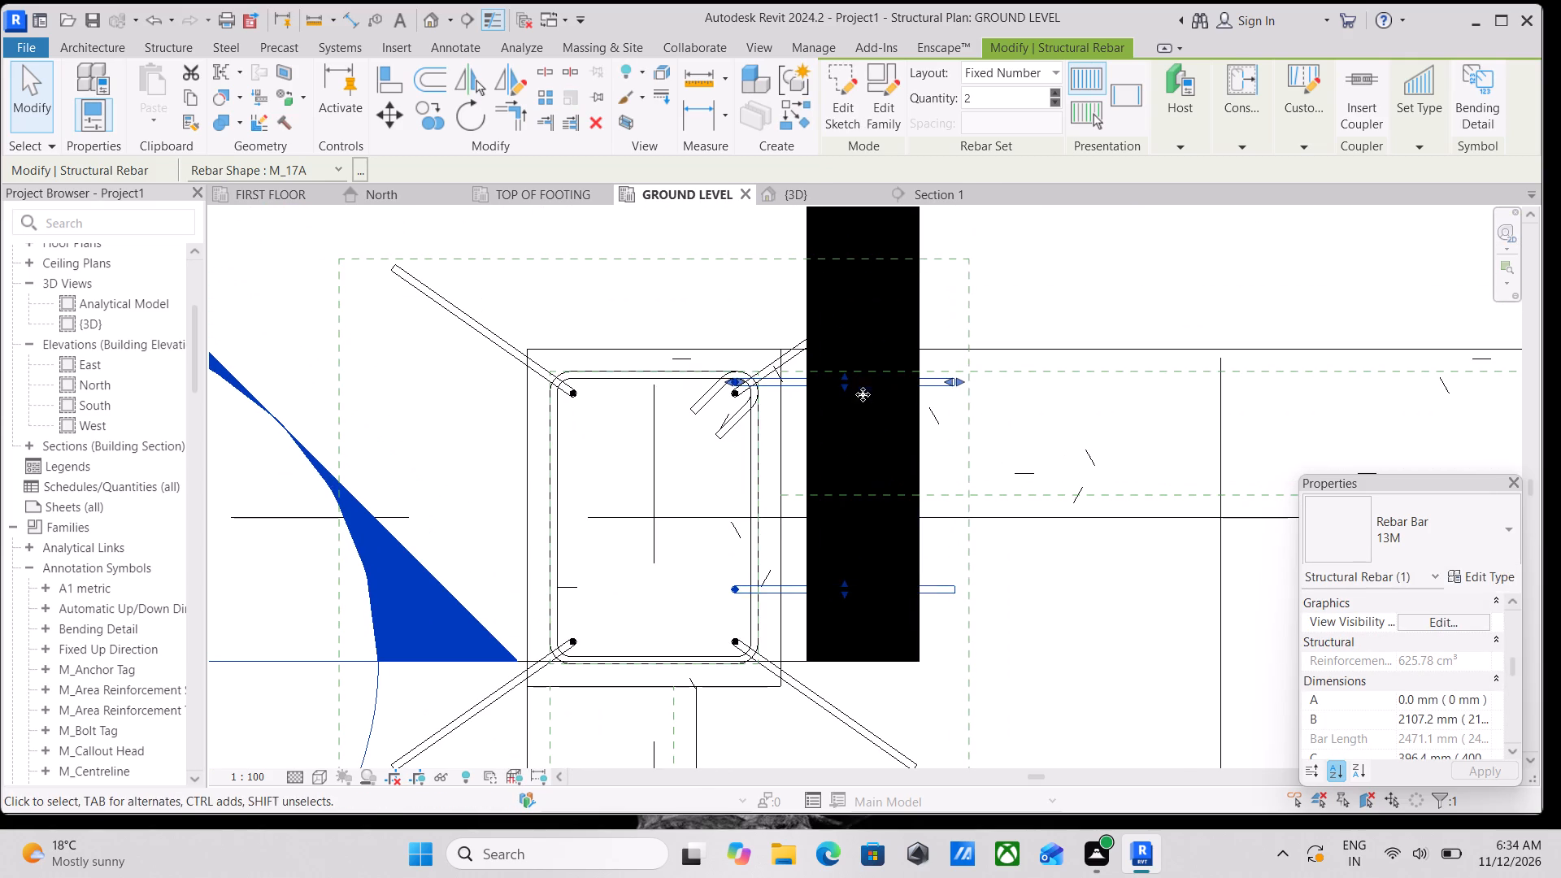
{"action": "left_click_drag", "start_coordinate": [847, 389], "coordinate": [846, 401]}
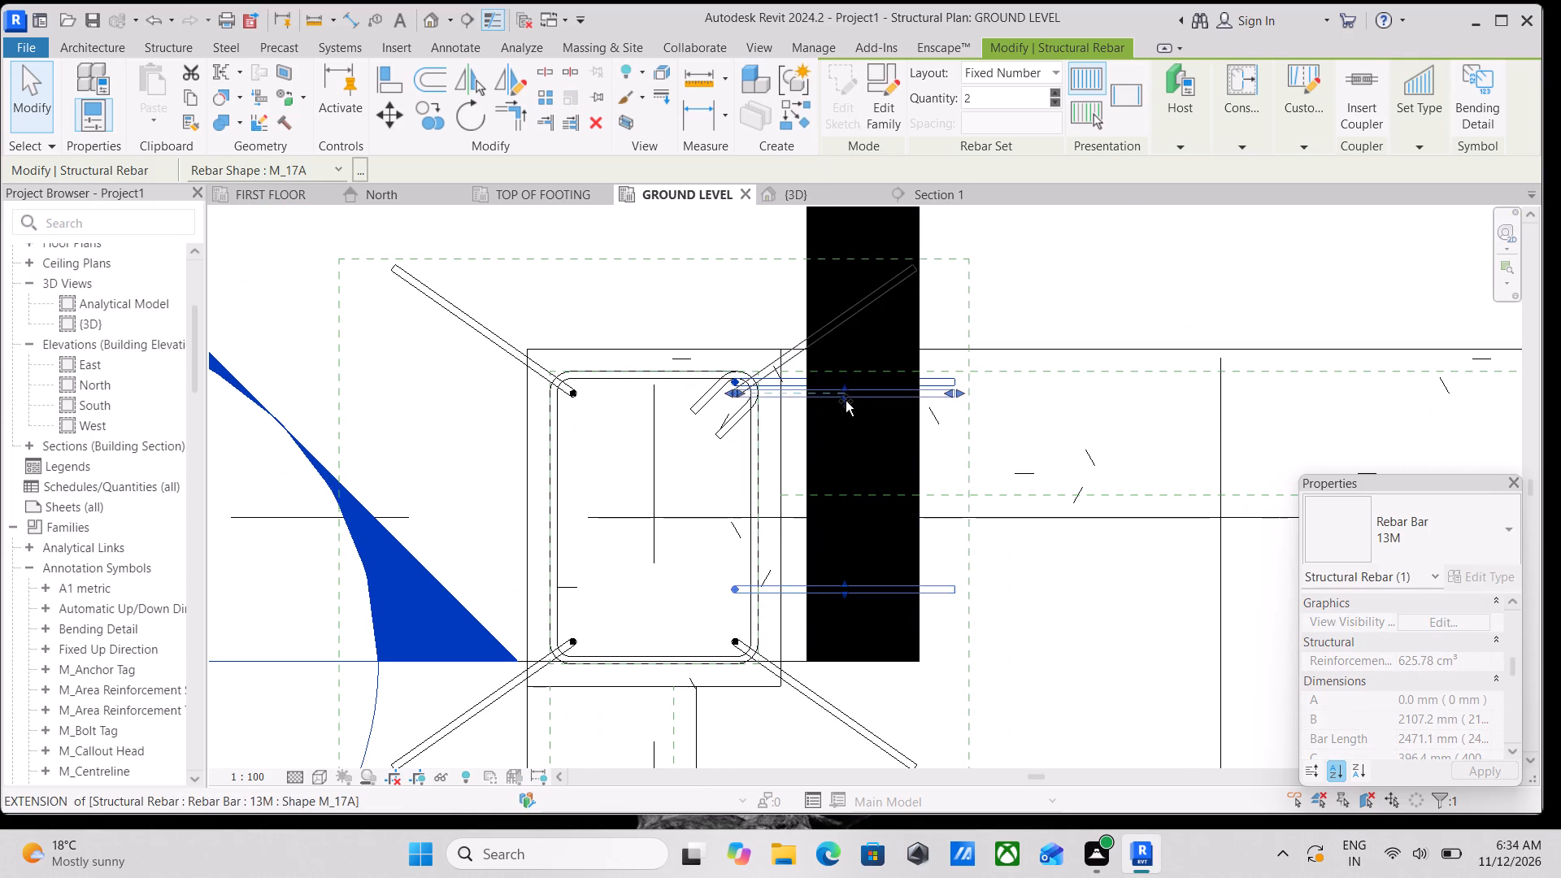
{"action": "left_click_drag", "start_coordinate": [846, 401], "coordinate": [850, 472]}
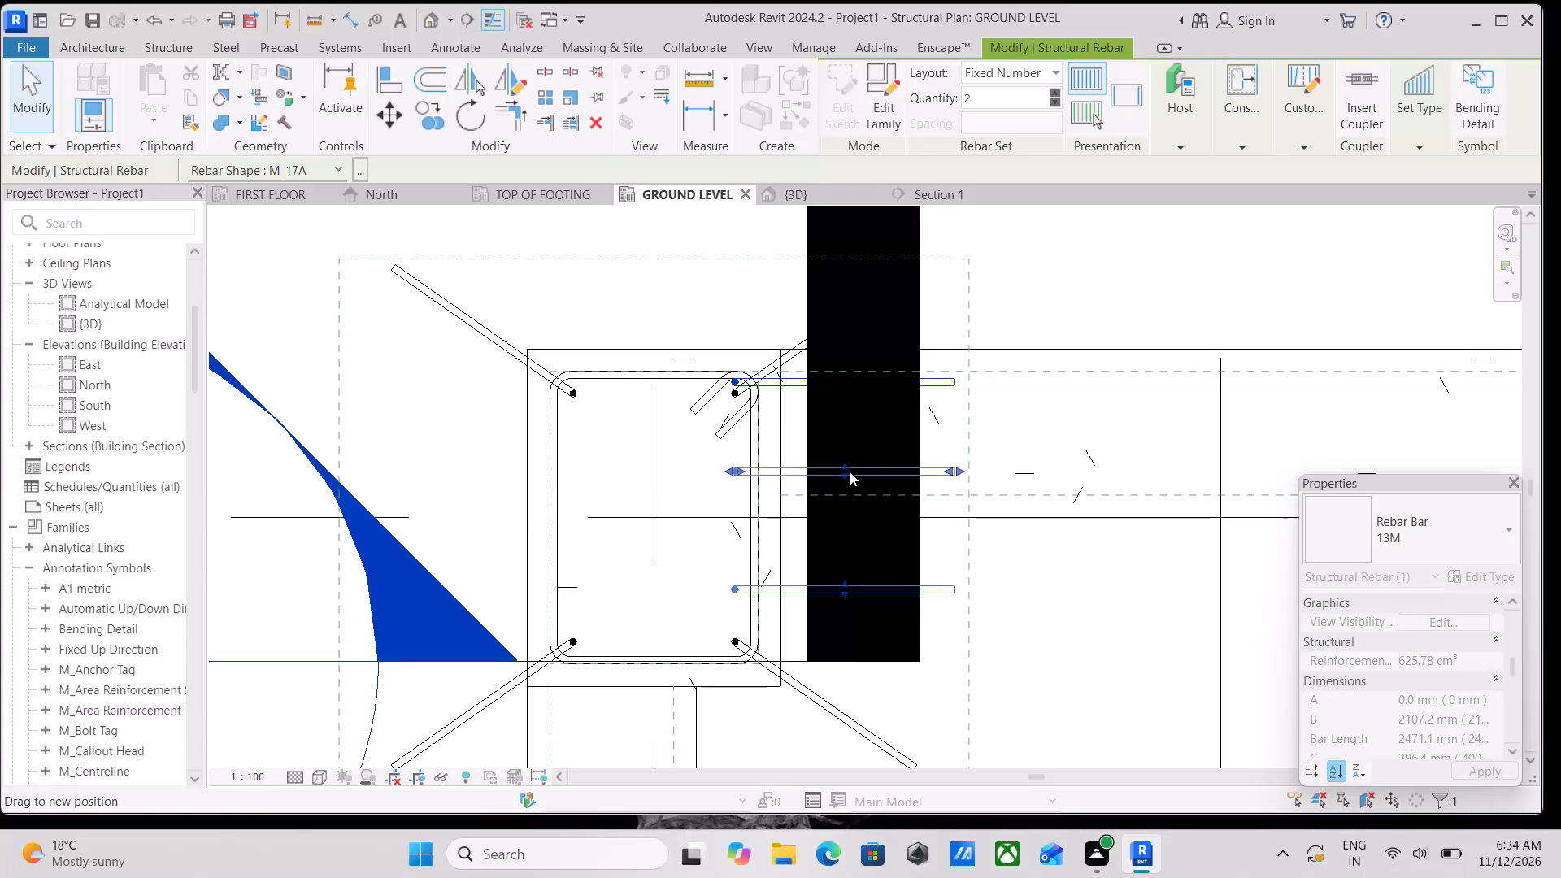
{"action": "scroll", "coordinate": [802, 586], "scroll_direction": "up", "scroll_amount": 2}
{"action": "left_click", "coordinate": [779, 596]}
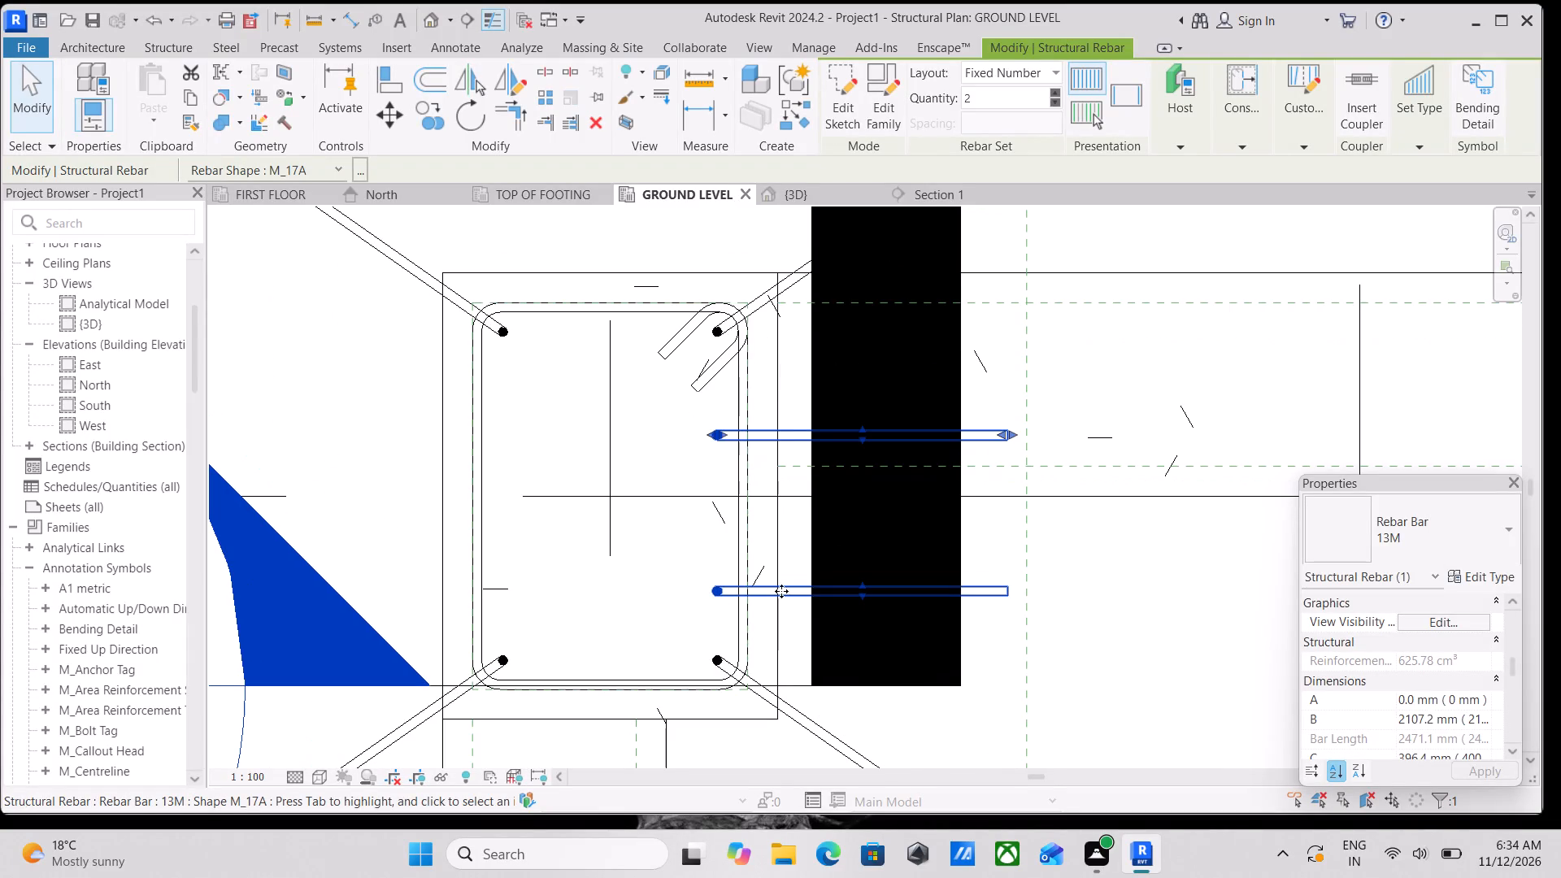
{"action": "left_click_drag", "start_coordinate": [861, 581], "coordinate": [863, 570]}
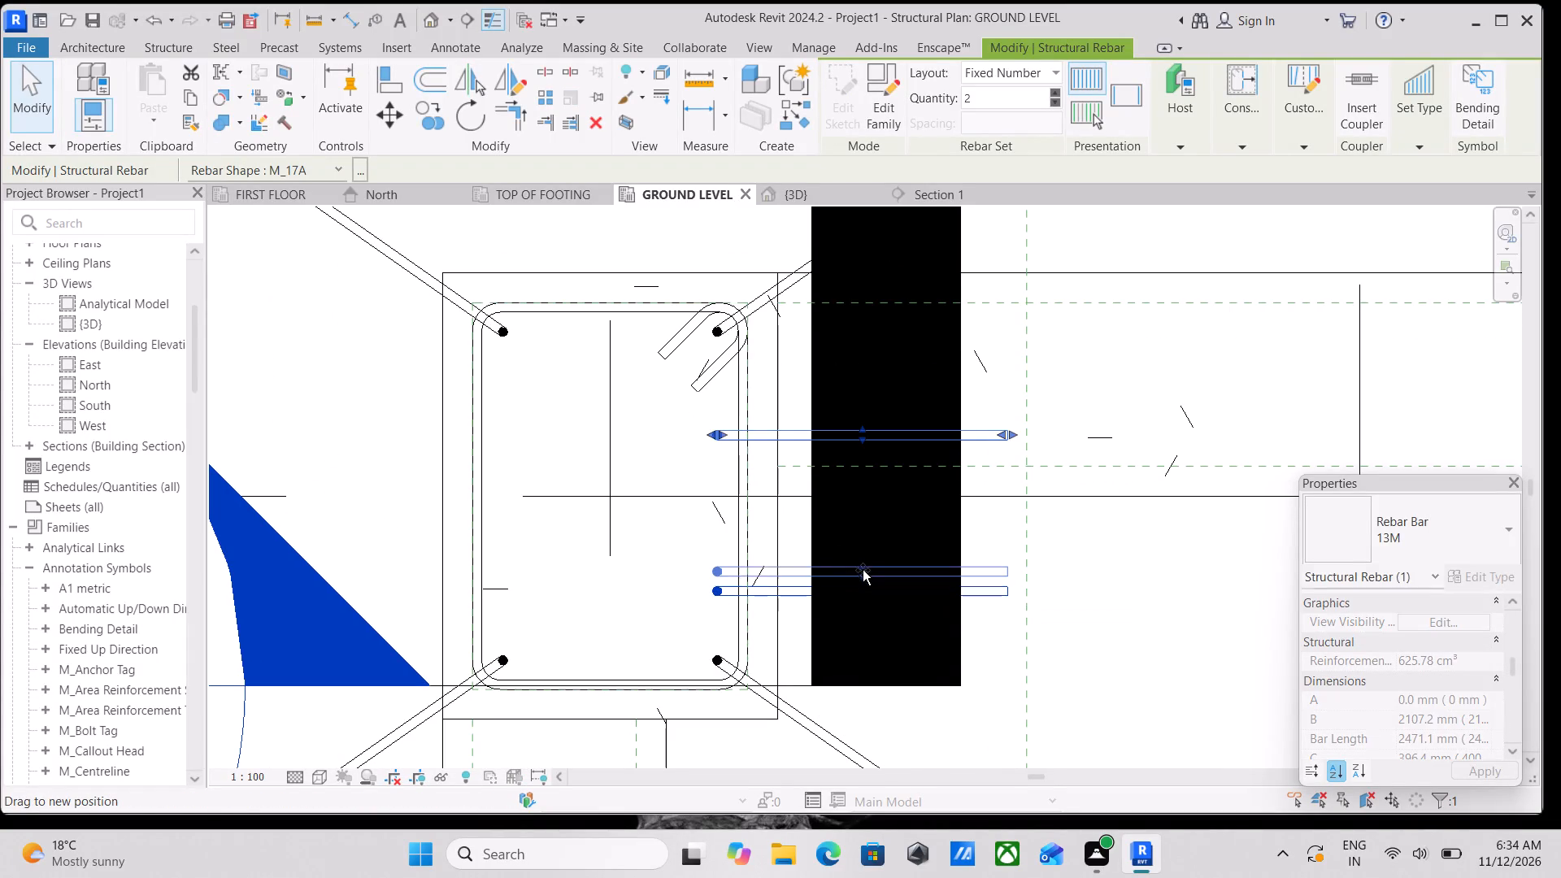
{"action": "left_click_drag", "start_coordinate": [863, 570], "coordinate": [862, 554]}
{"action": "scroll", "coordinate": [854, 553], "scroll_direction": "down", "scroll_amount": 2}
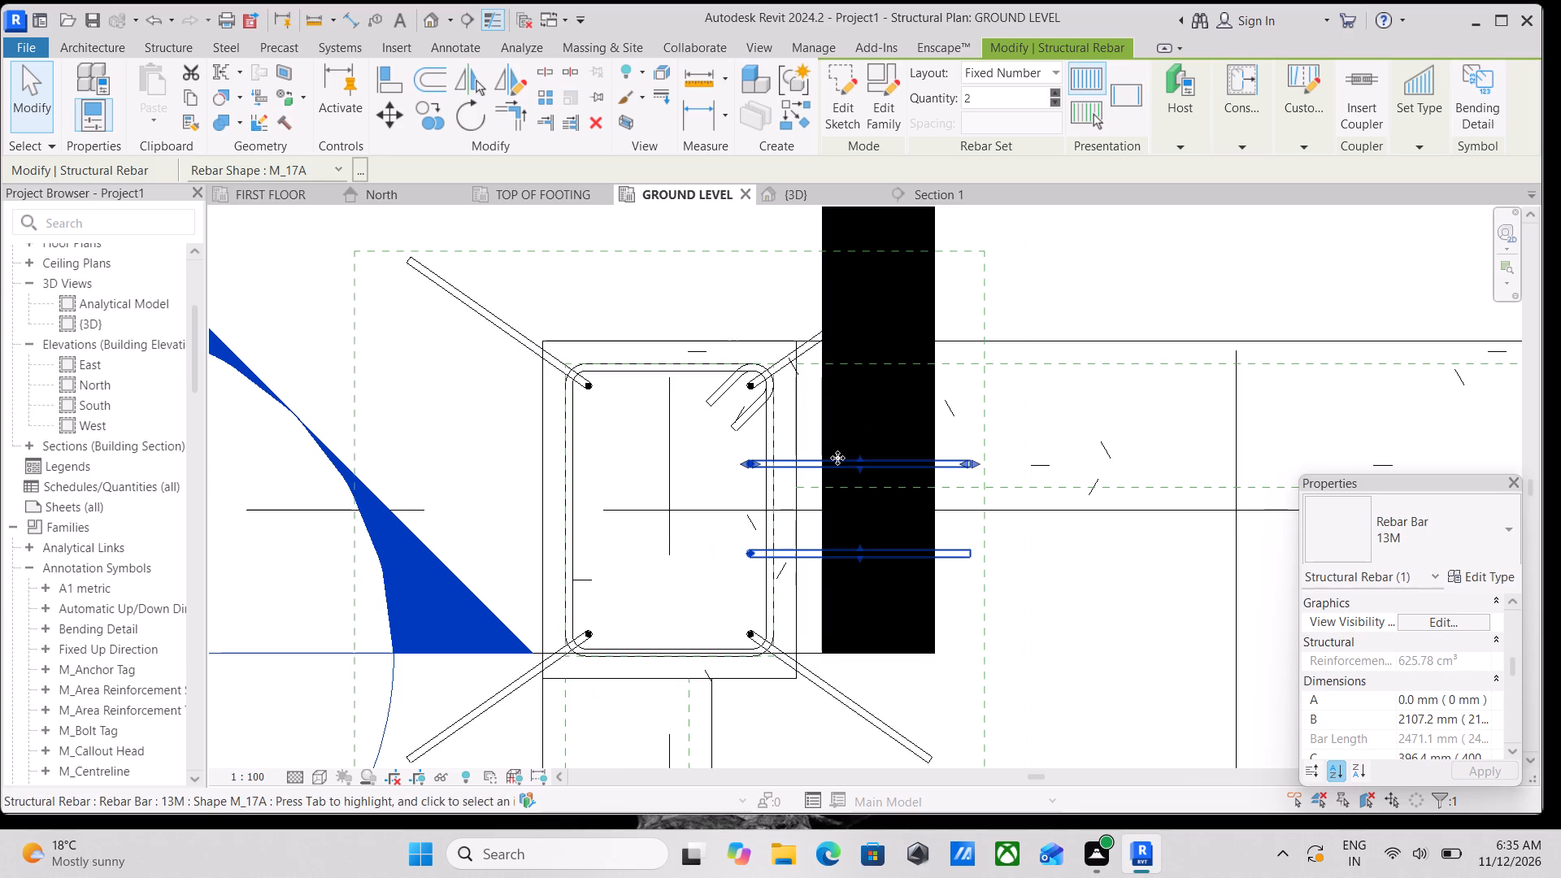
{"action": "scroll", "coordinate": [831, 467], "scroll_direction": "down", "scroll_amount": 1}
{"action": "middle_click_drag", "start_coordinate": [798, 512], "coordinate": [820, 511]}
{"action": "key", "text": "Escape"}
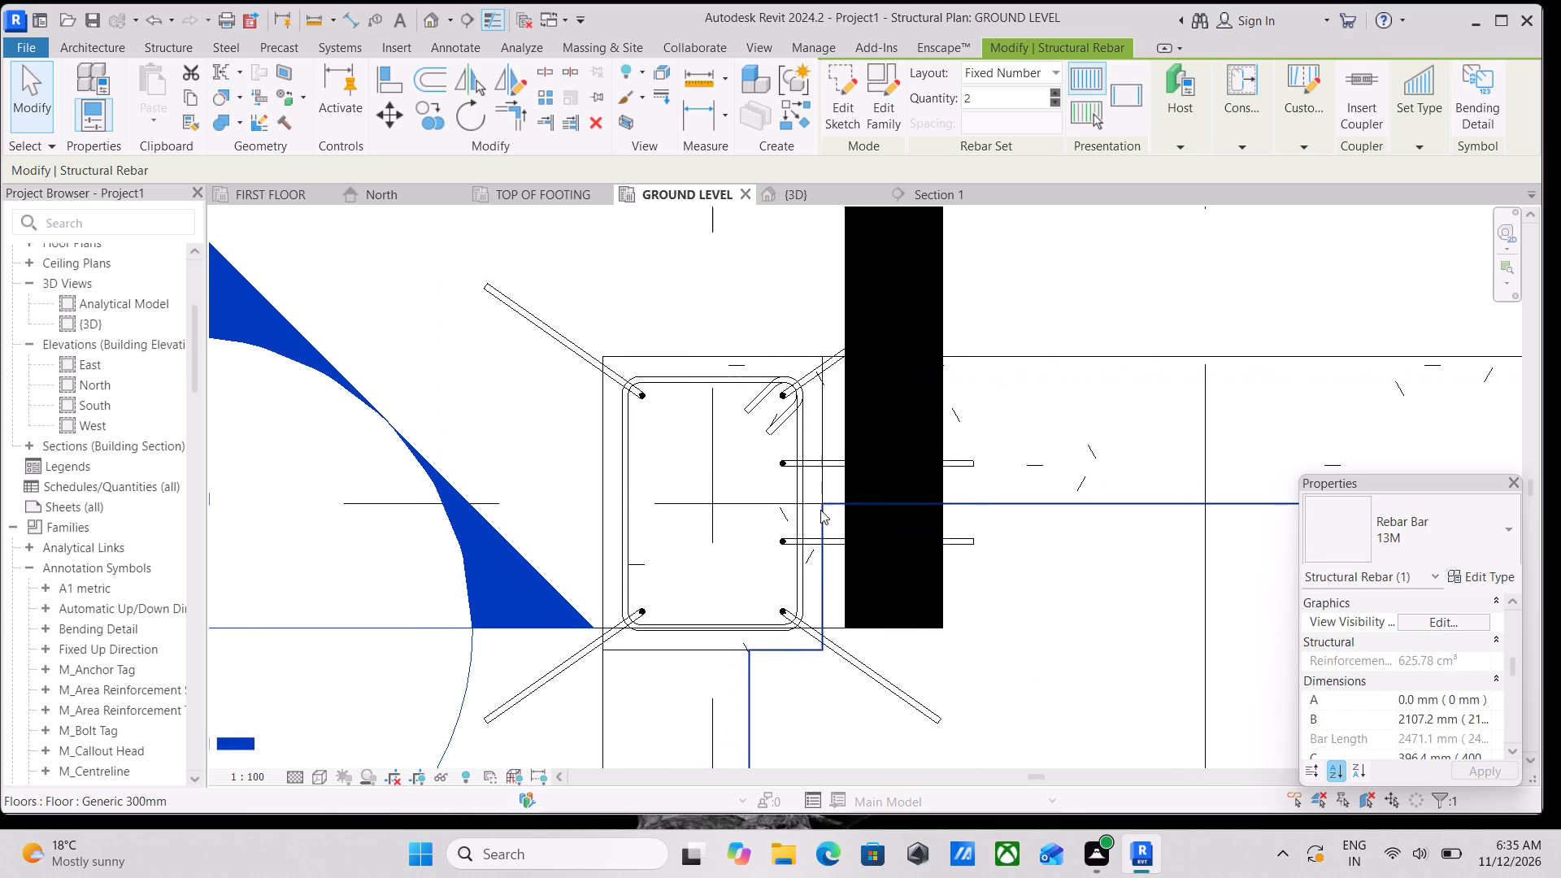
{"action": "key", "text": "Escape"}
Mirror a copy of the two-bar L-shaped set about grid 1, from the midpoint of the tie's lower side.
{"action": "scroll", "coordinate": [785, 531], "scroll_direction": "up", "scroll_amount": 2}
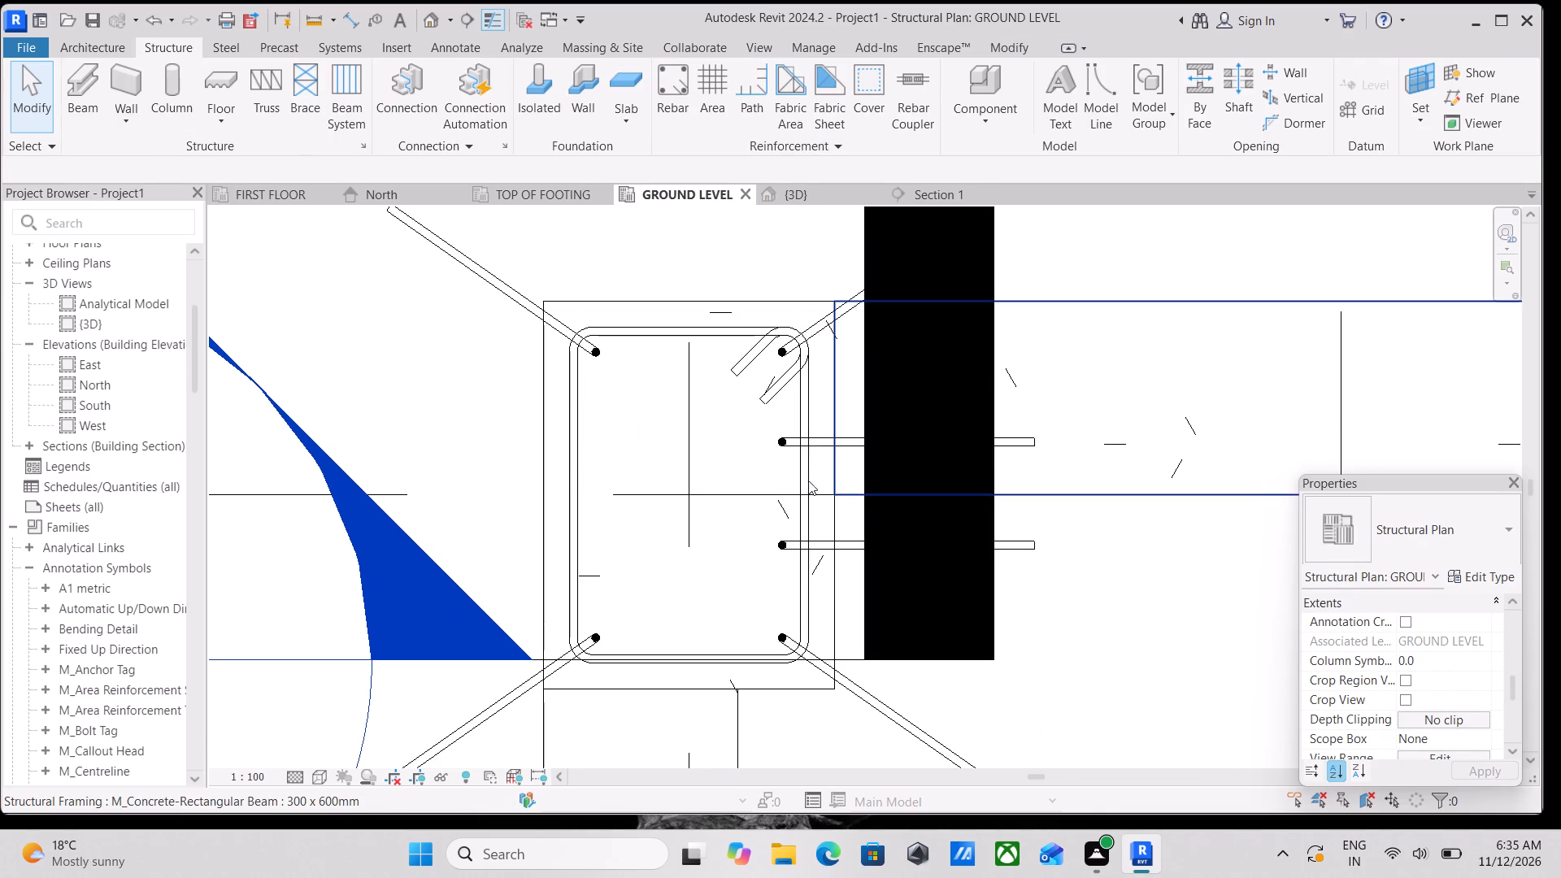
{"action": "scroll", "coordinate": [815, 563], "scroll_direction": "up", "scroll_amount": 1}
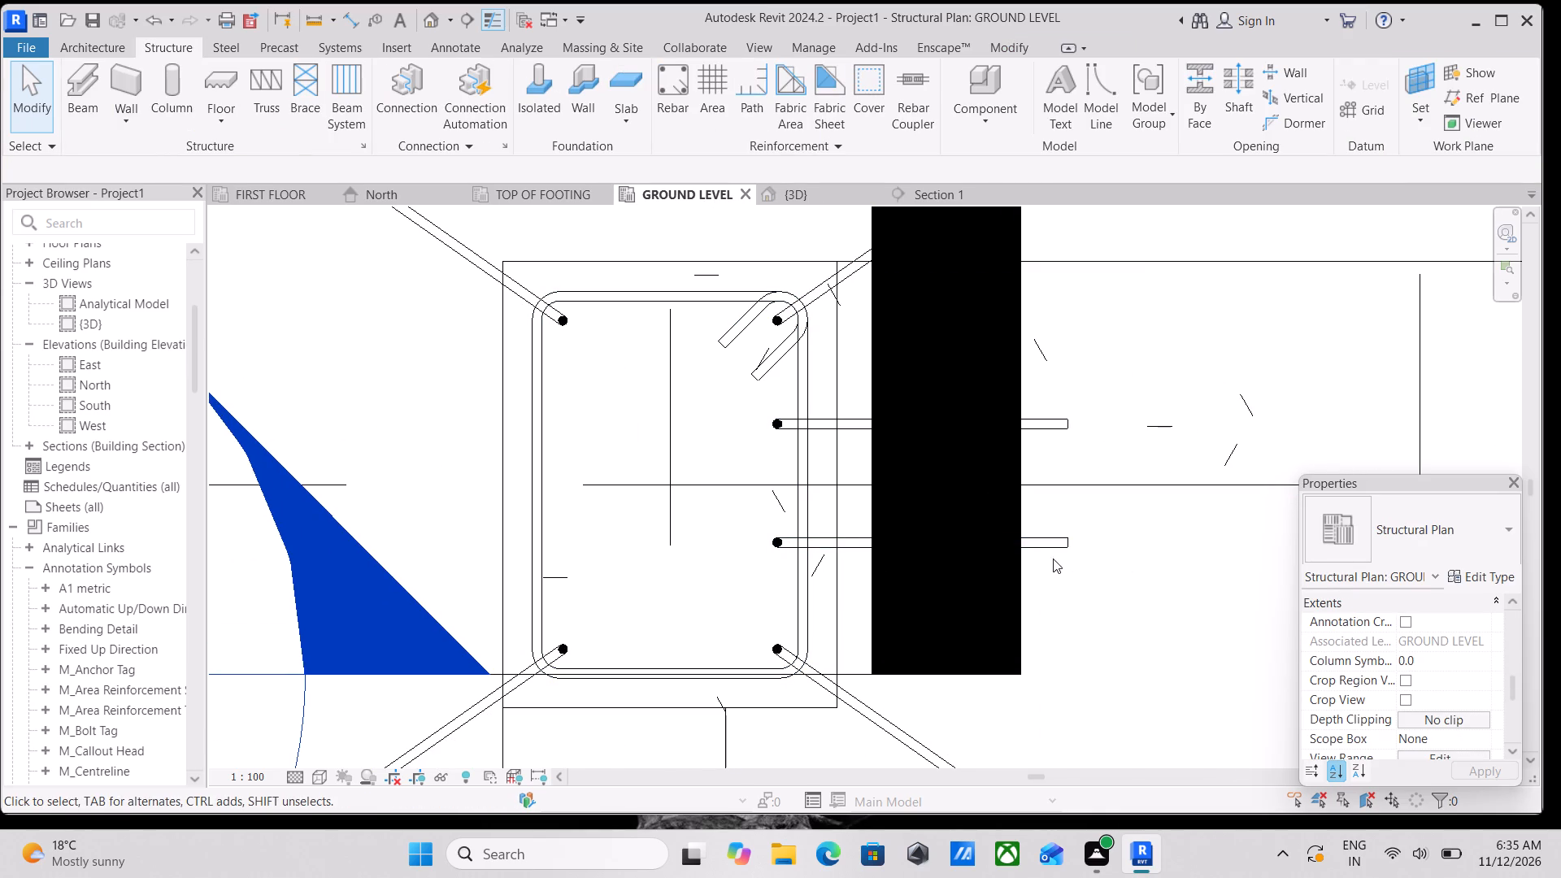
{"action": "left_click", "coordinate": [1060, 551]}
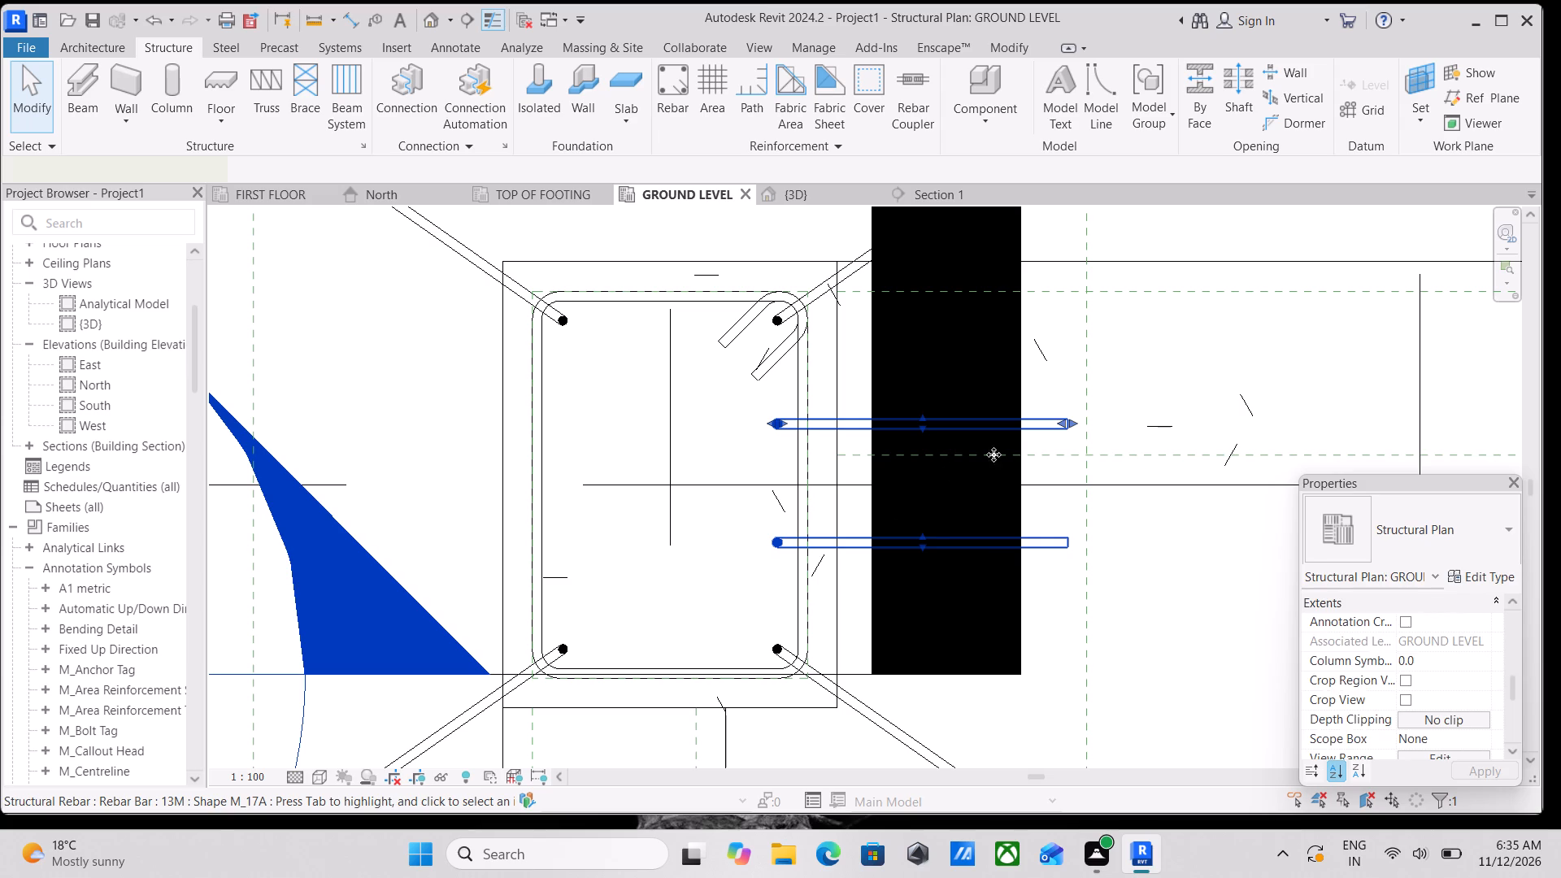
{"action": "scroll", "coordinate": [1215, 530], "scroll_direction": "down", "scroll_amount": 4}
{"action": "middle_click_drag", "start_coordinate": [1205, 544], "coordinate": [1223, 506]}
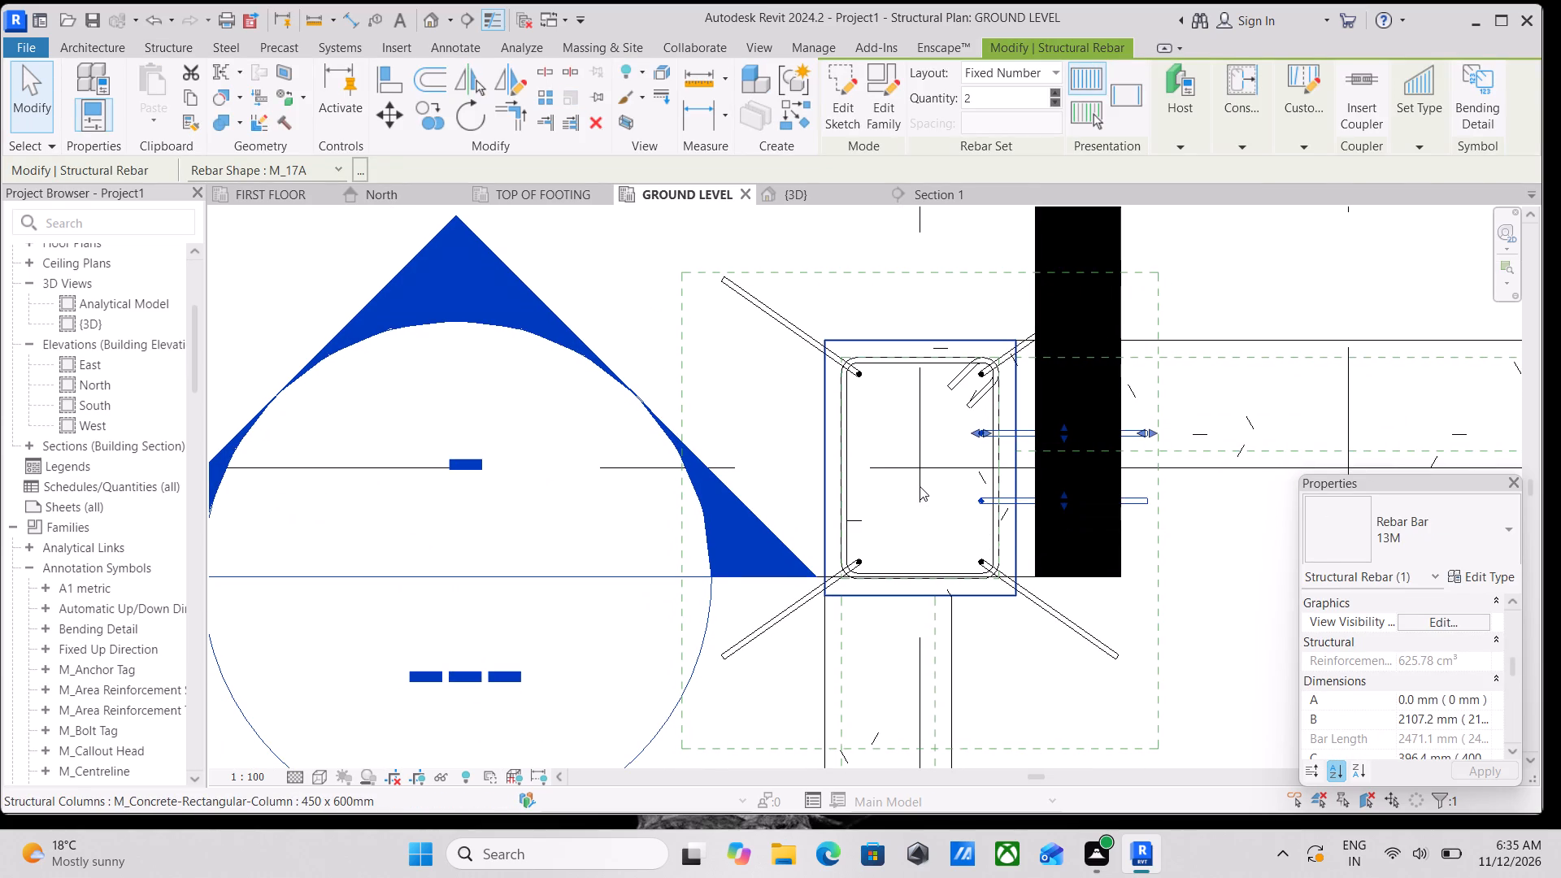
{"action": "type", "text": "dm"}
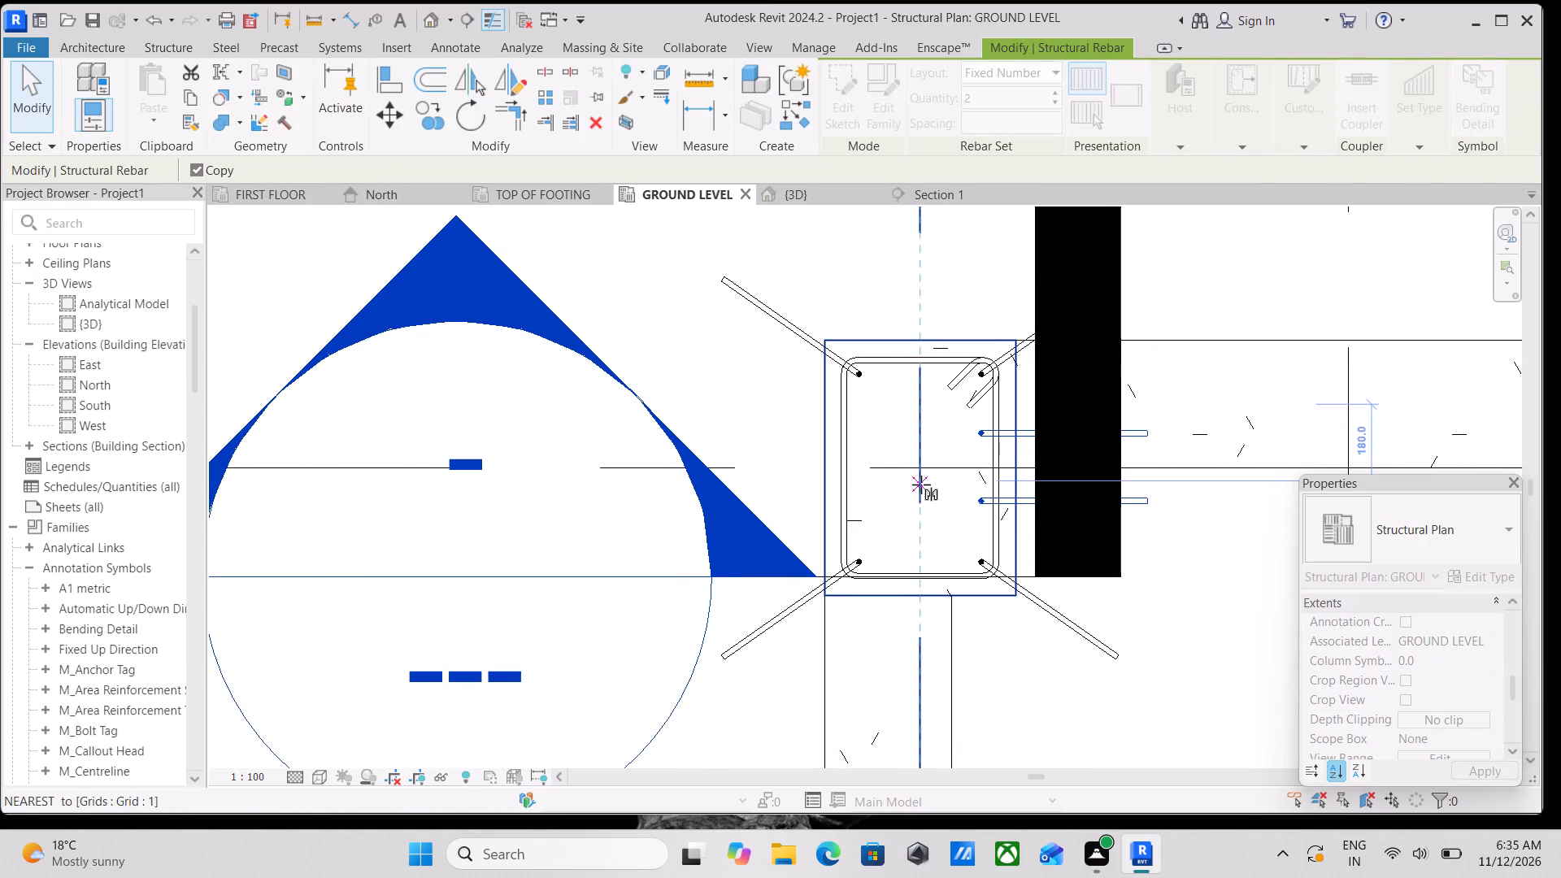
{"action": "scroll", "coordinate": [941, 613], "scroll_direction": "up", "scroll_amount": 5}
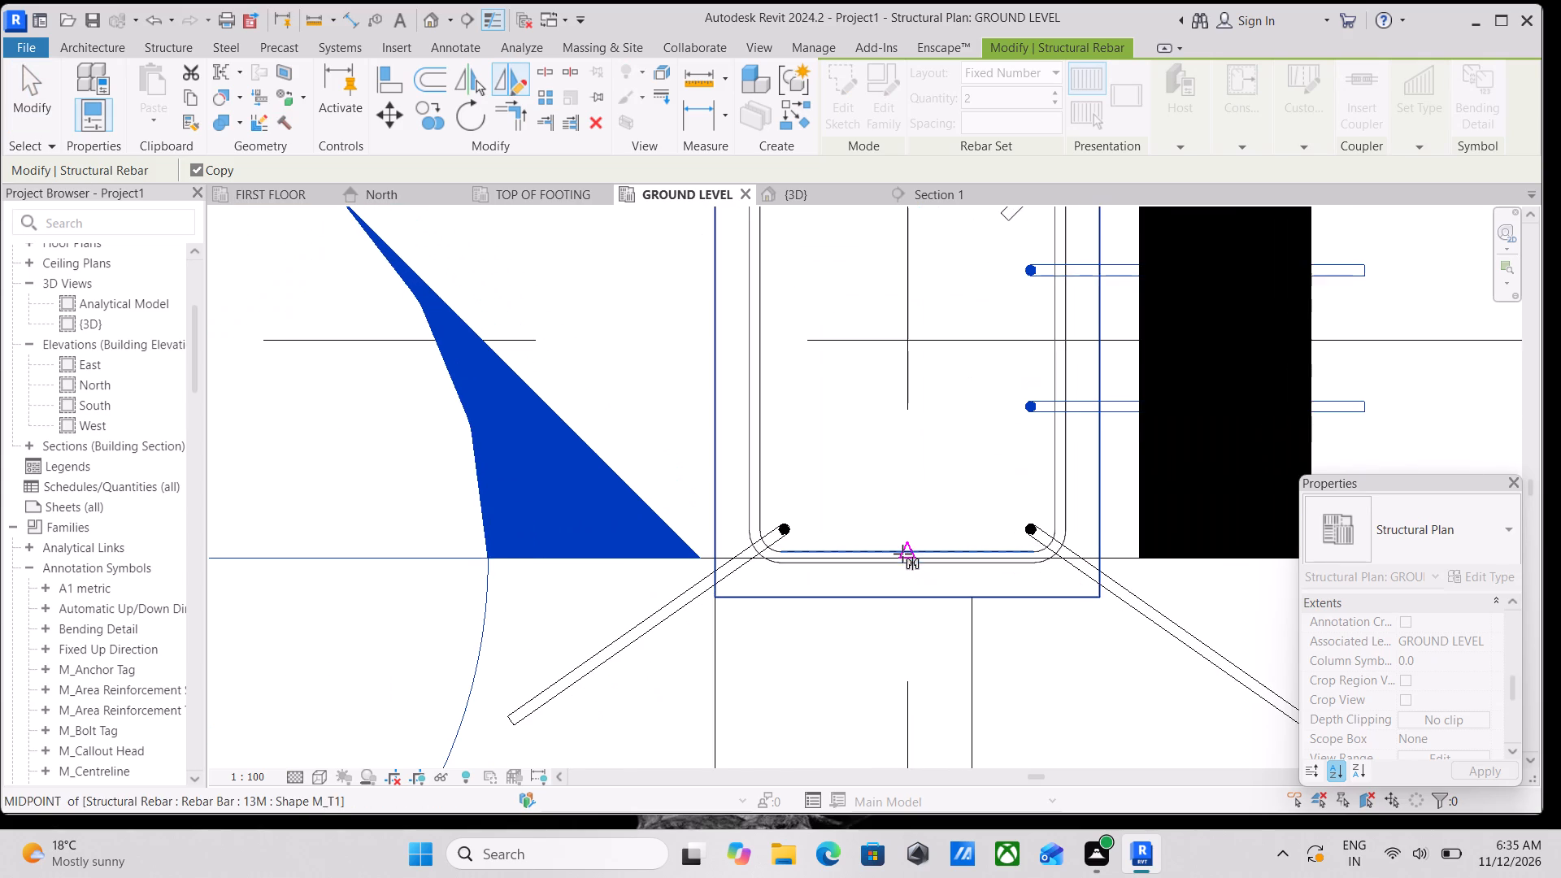
{"action": "left_click", "coordinate": [904, 549]}
{"action": "middle_click_drag", "start_coordinate": [889, 708], "coordinate": [951, 589]}
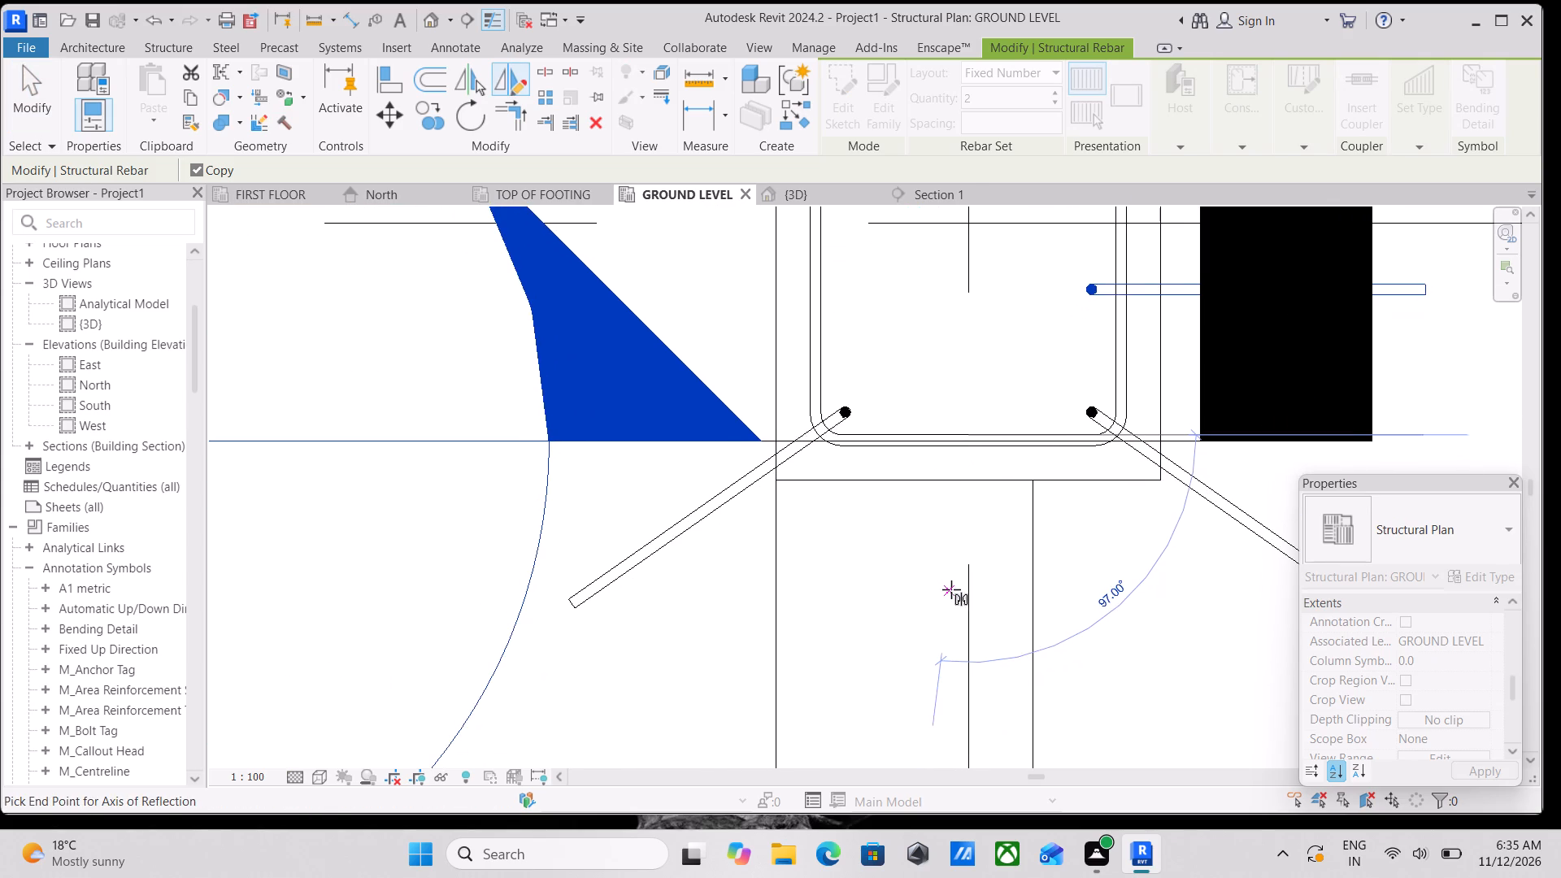
{"action": "left_click", "coordinate": [971, 606]}
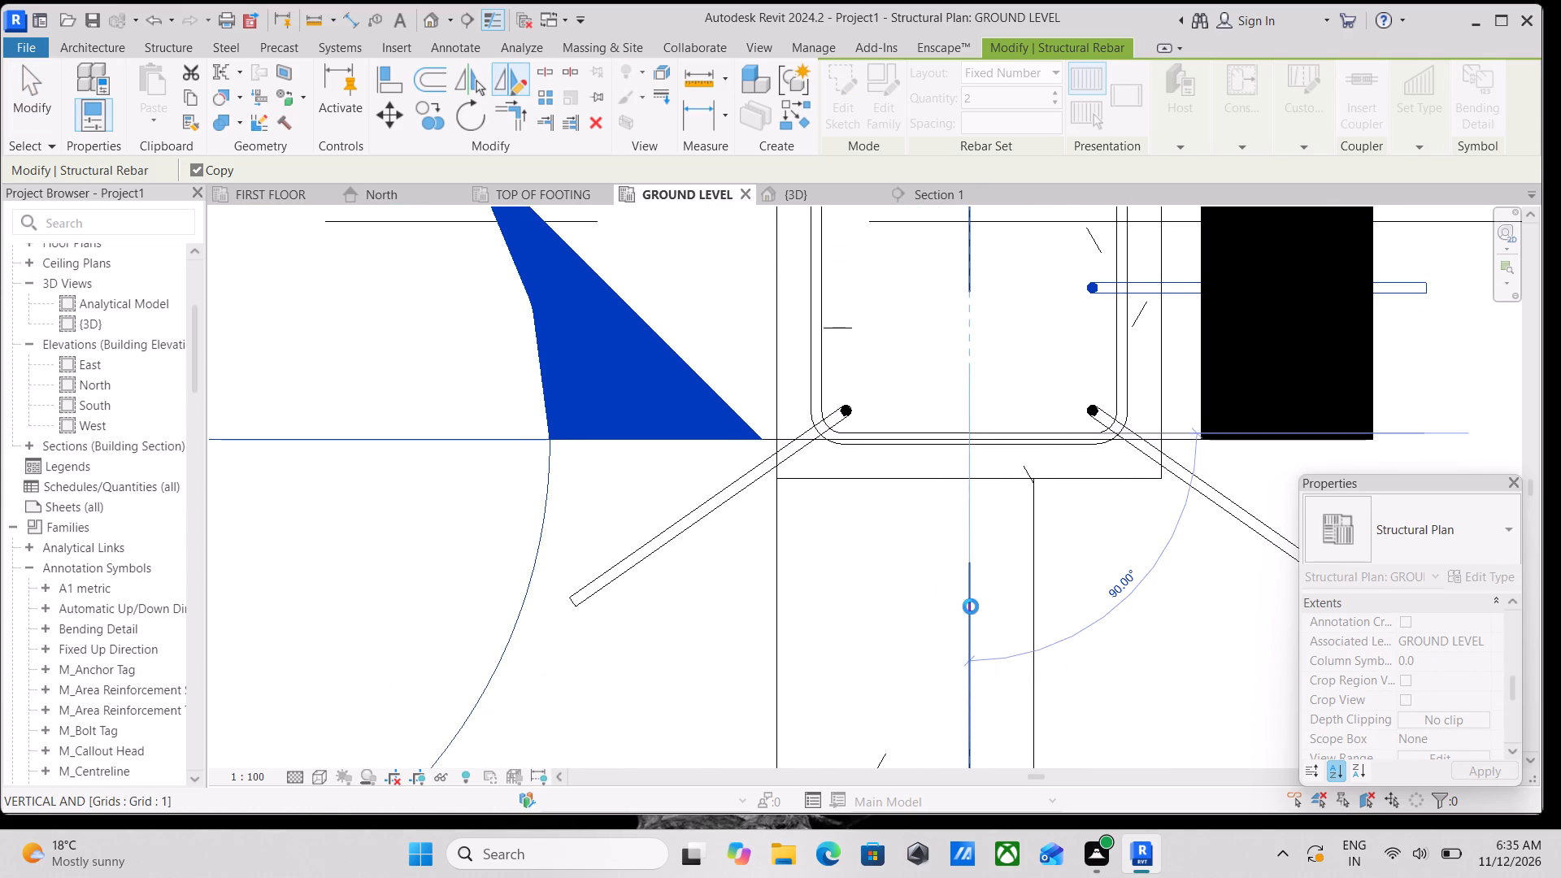
{"action": "scroll", "coordinate": [971, 606], "scroll_direction": "down", "scroll_amount": 4}
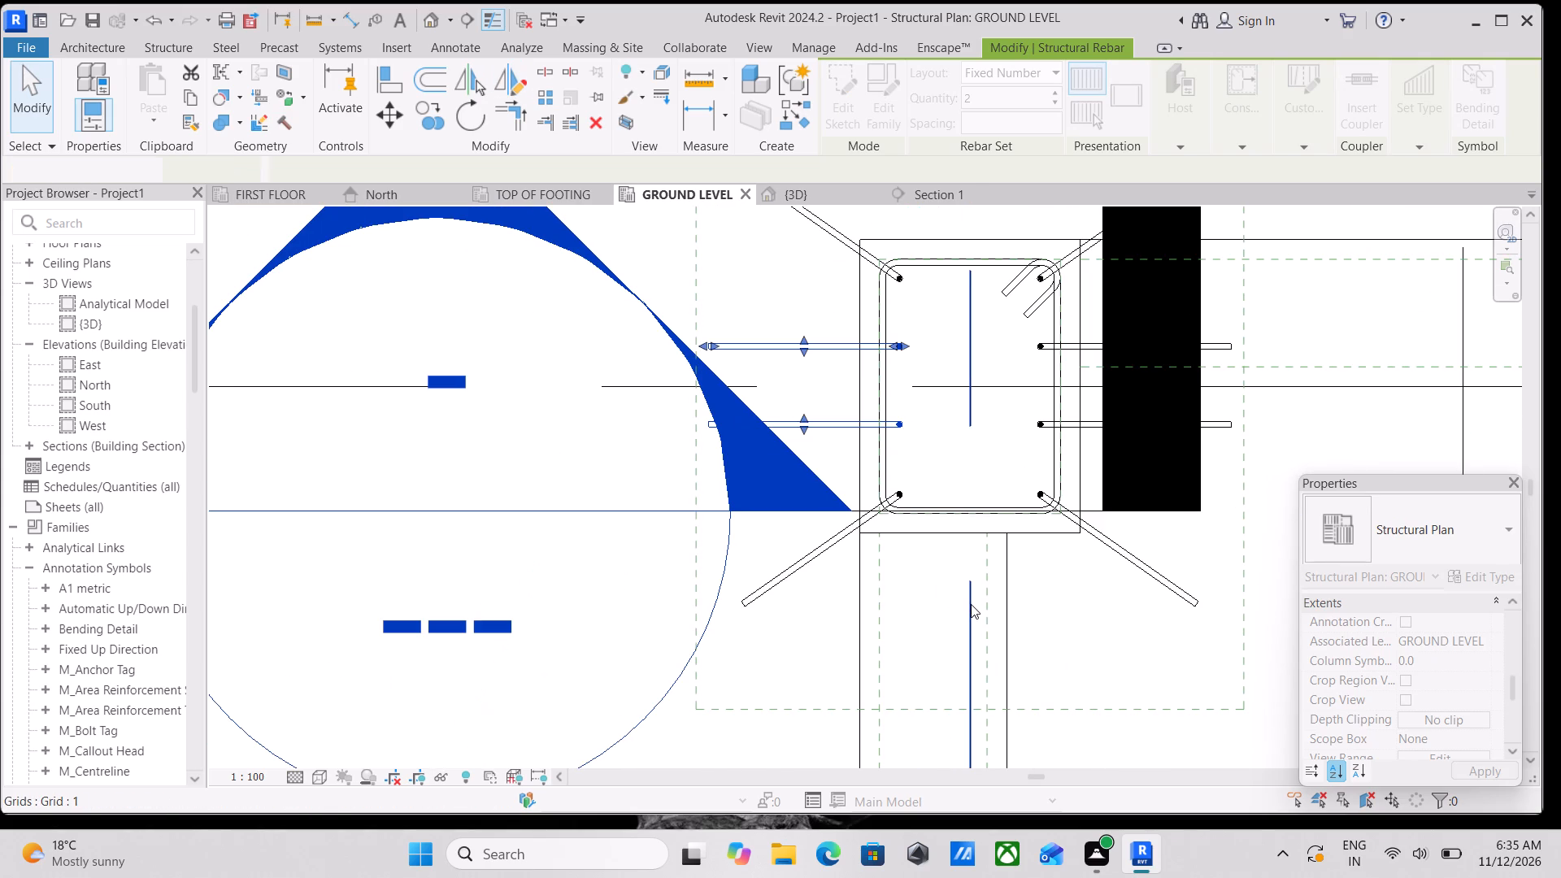
{"action": "key", "text": "Escape"}
{"action": "key", "text": "Escape"}
{"action": "scroll", "coordinate": [979, 557], "scroll_direction": "down", "scroll_amount": 3}
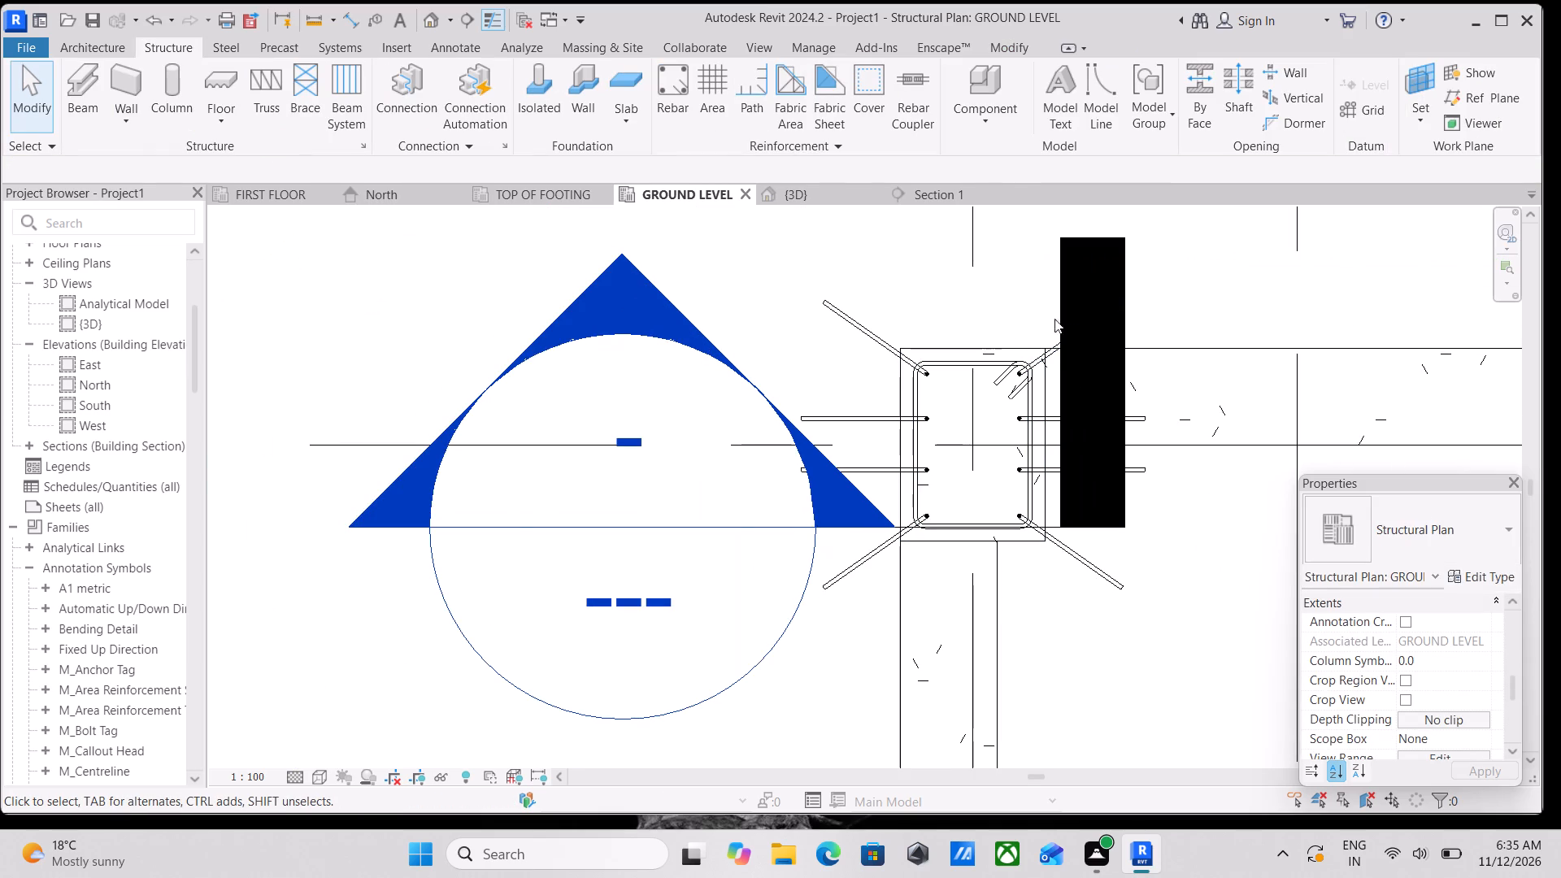
In Section 1, set the column's M_T1 tie layout to Maximum Spacing with a spacing of 150 mm.
{"action": "left_click", "coordinate": [794, 189]}
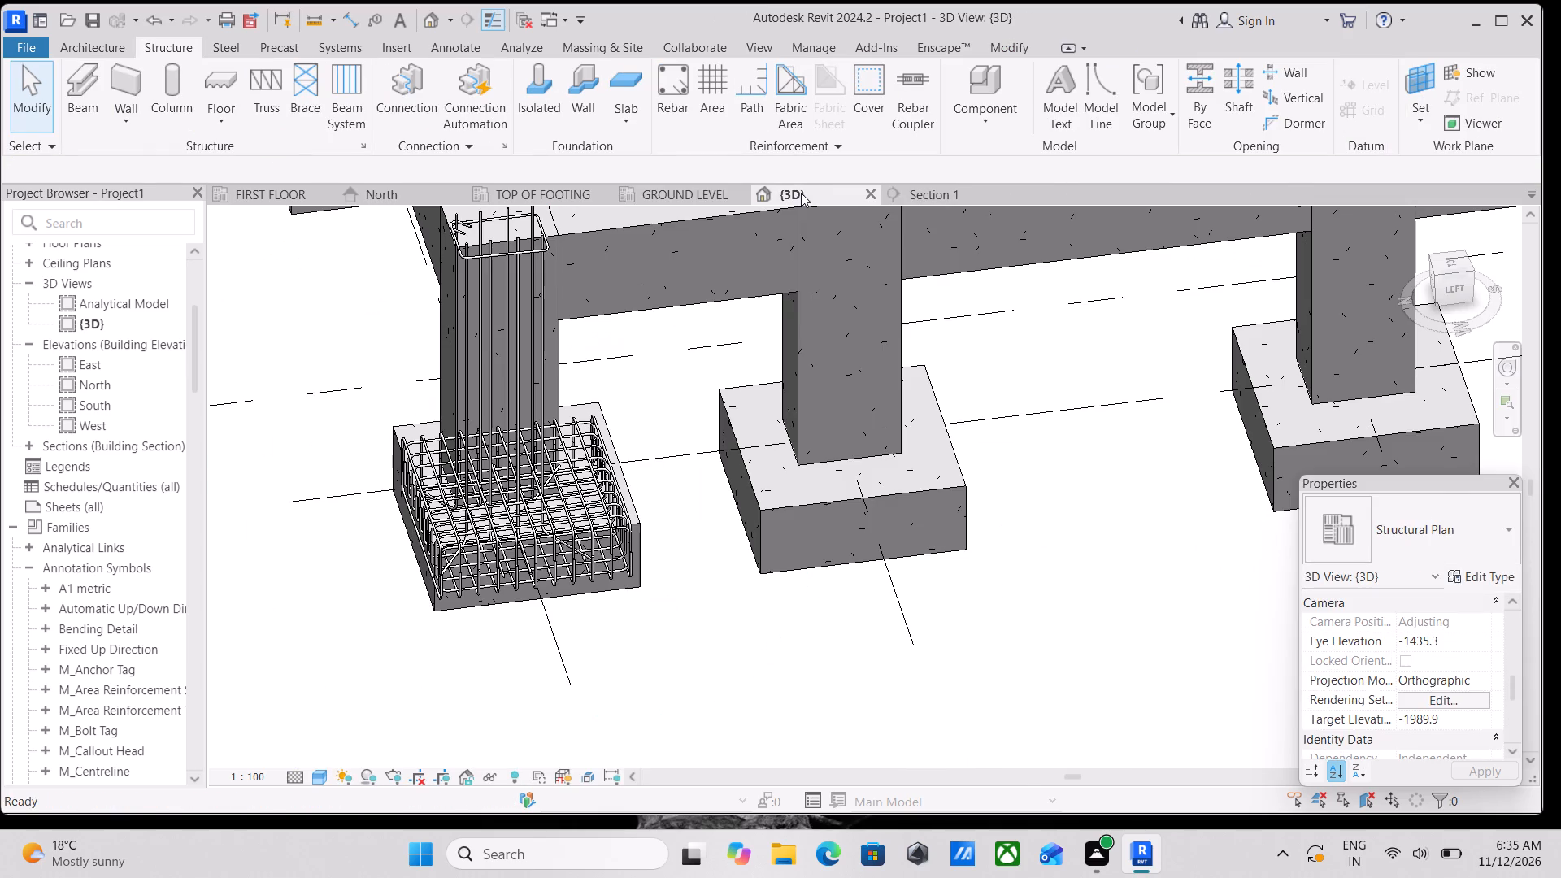
{"action": "scroll", "coordinate": [858, 557], "scroll_direction": "up", "scroll_amount": 1}
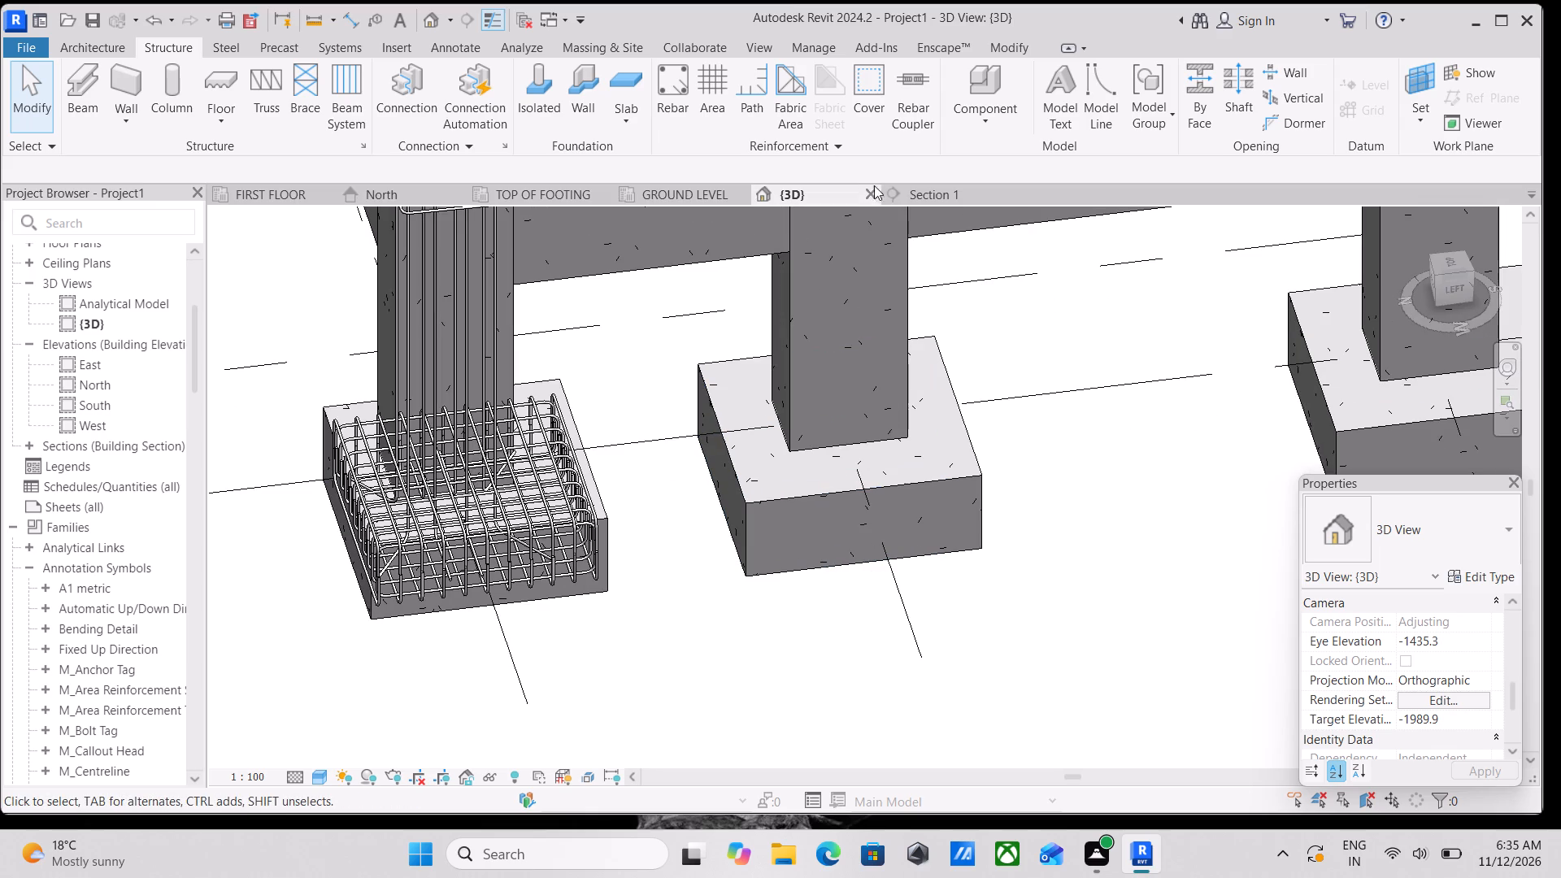
{"action": "left_click", "coordinate": [928, 190]}
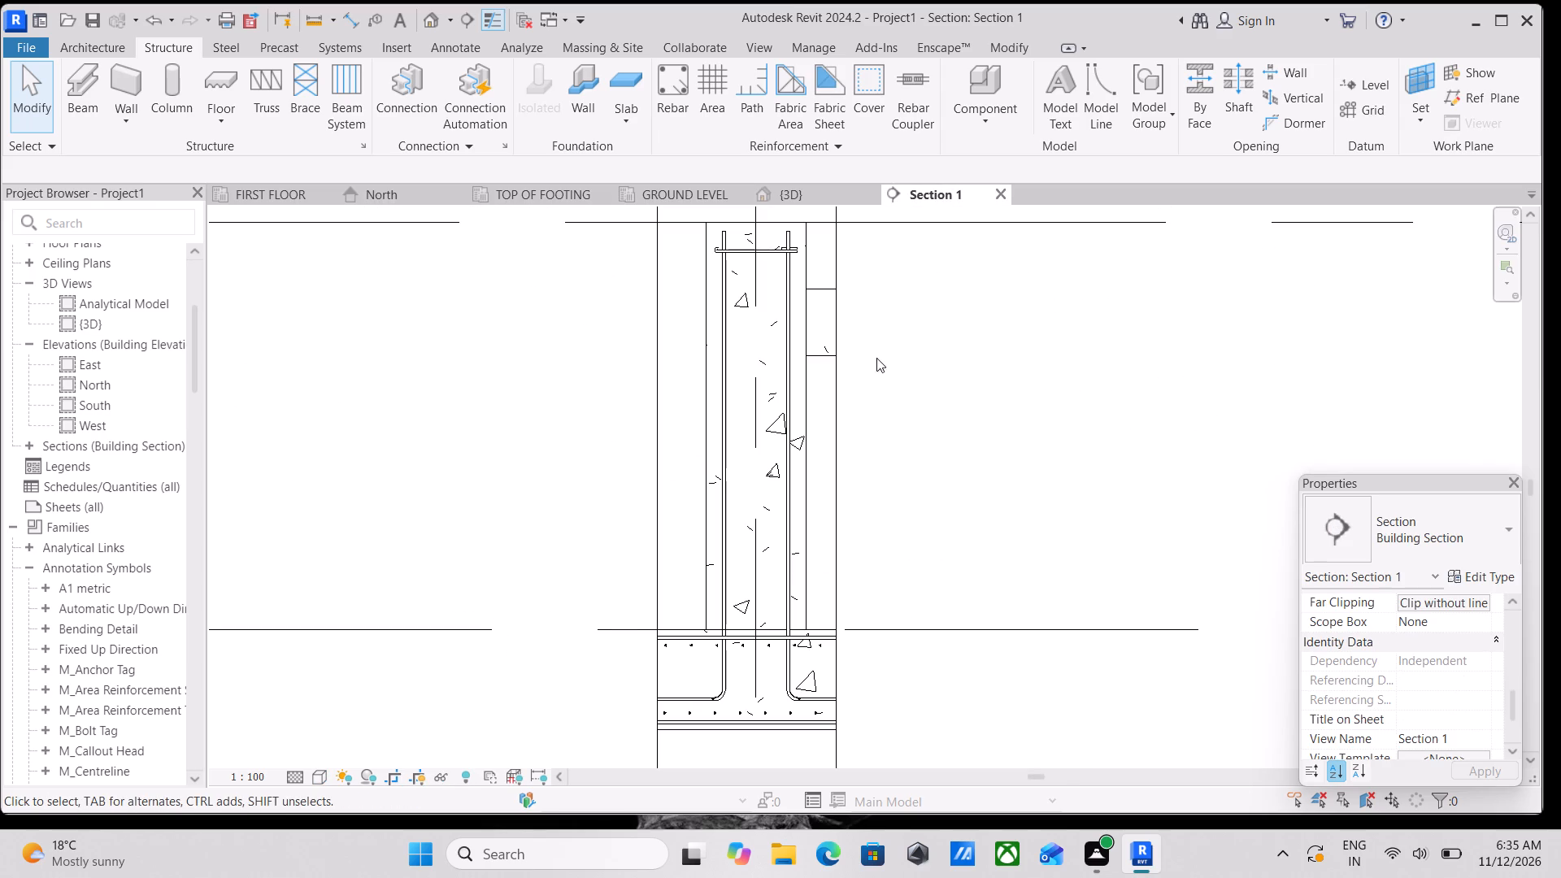
{"action": "left_click", "coordinate": [762, 259]}
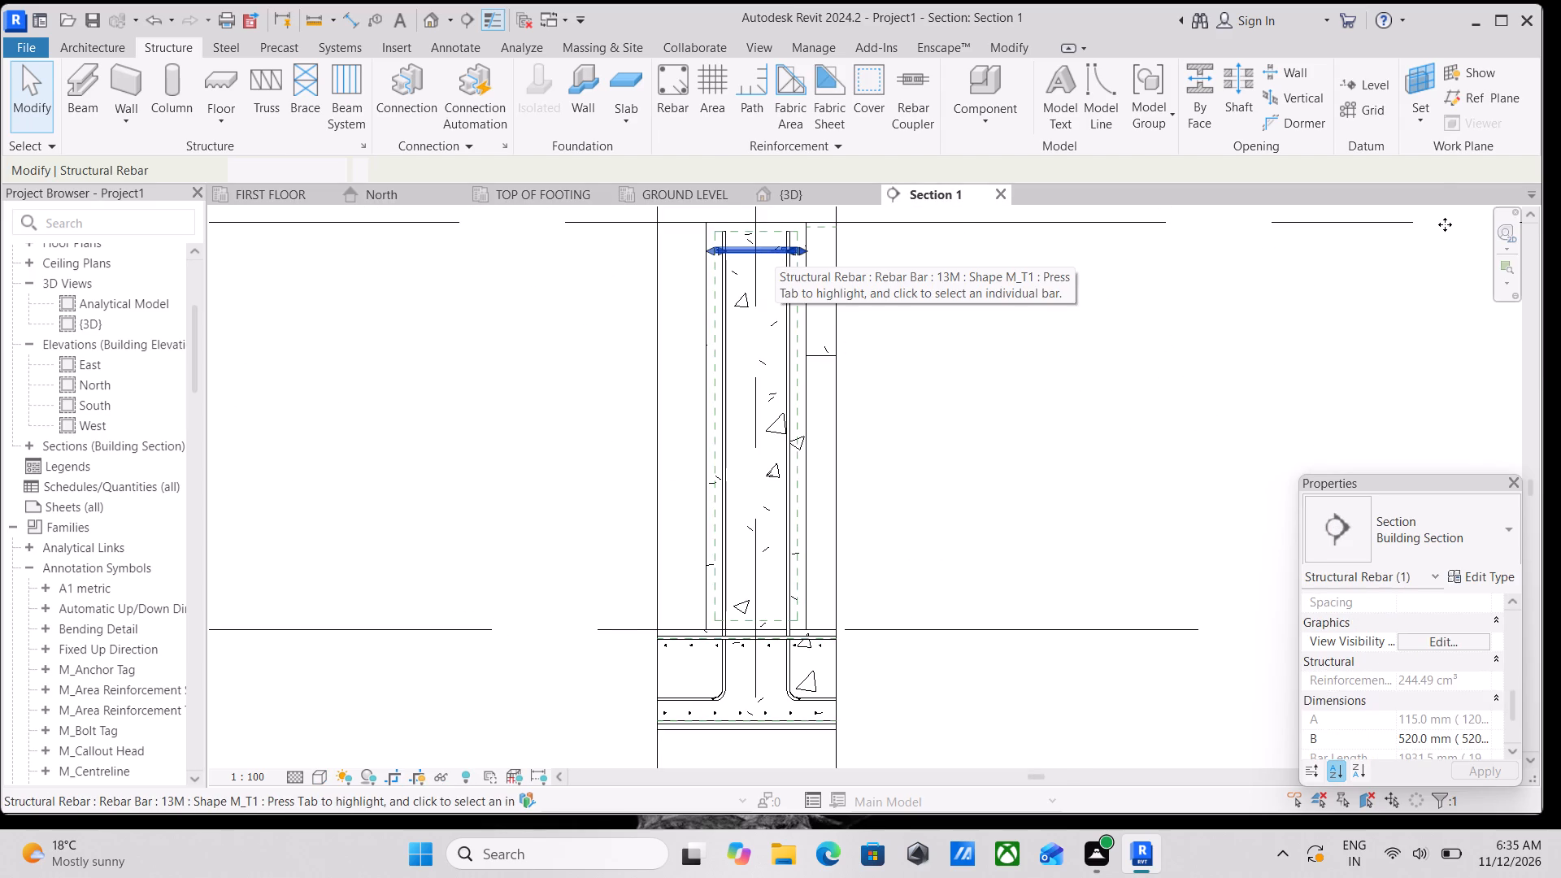
{"action": "left_click", "coordinate": [1044, 65]}
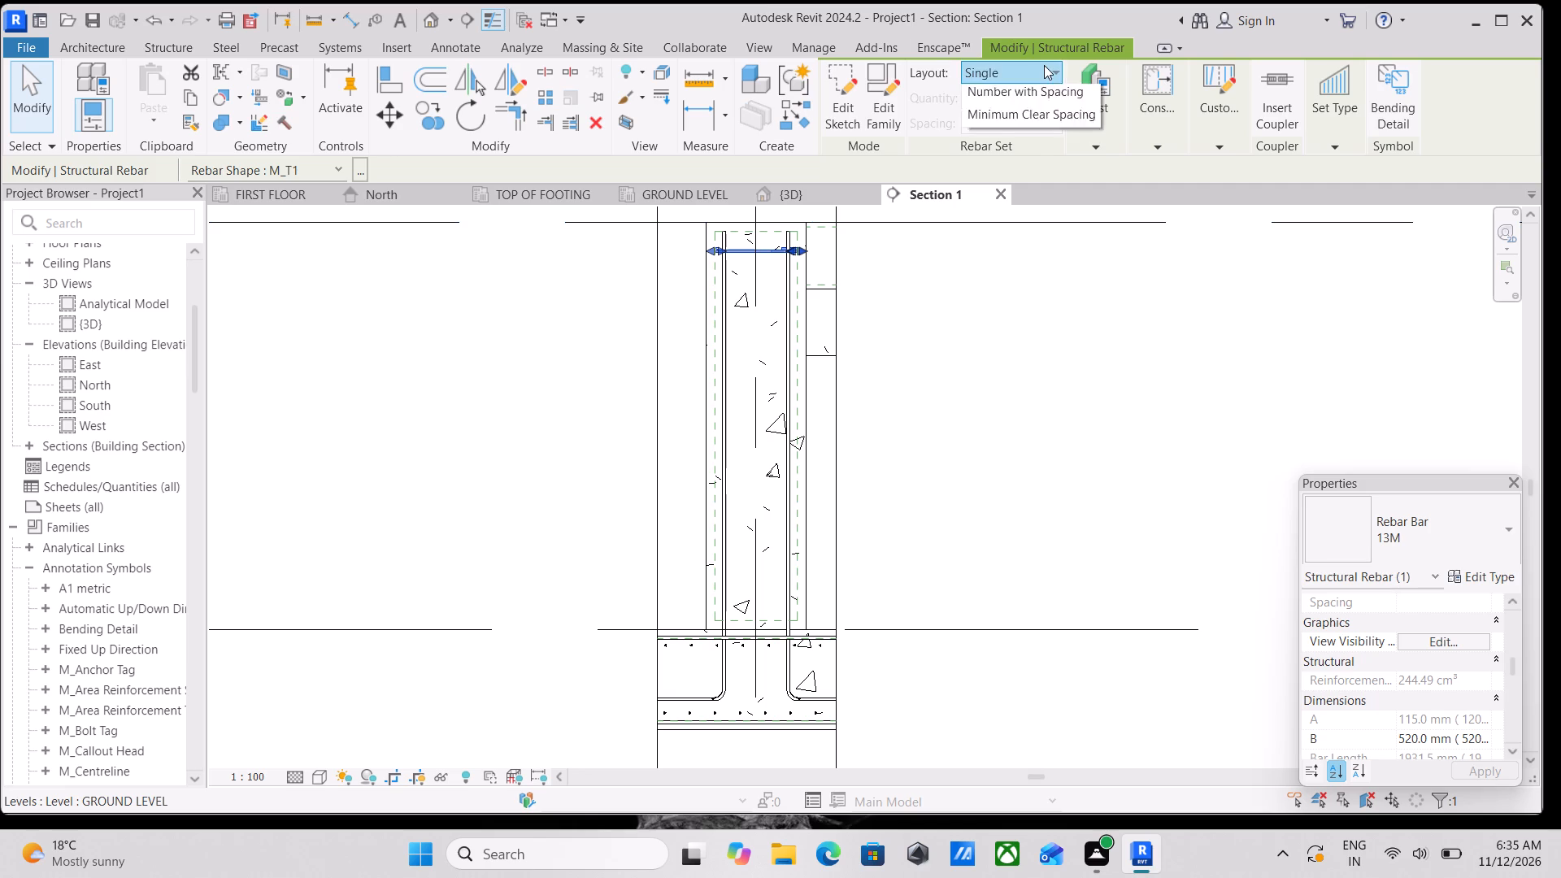
{"action": "left_click", "coordinate": [1041, 147]}
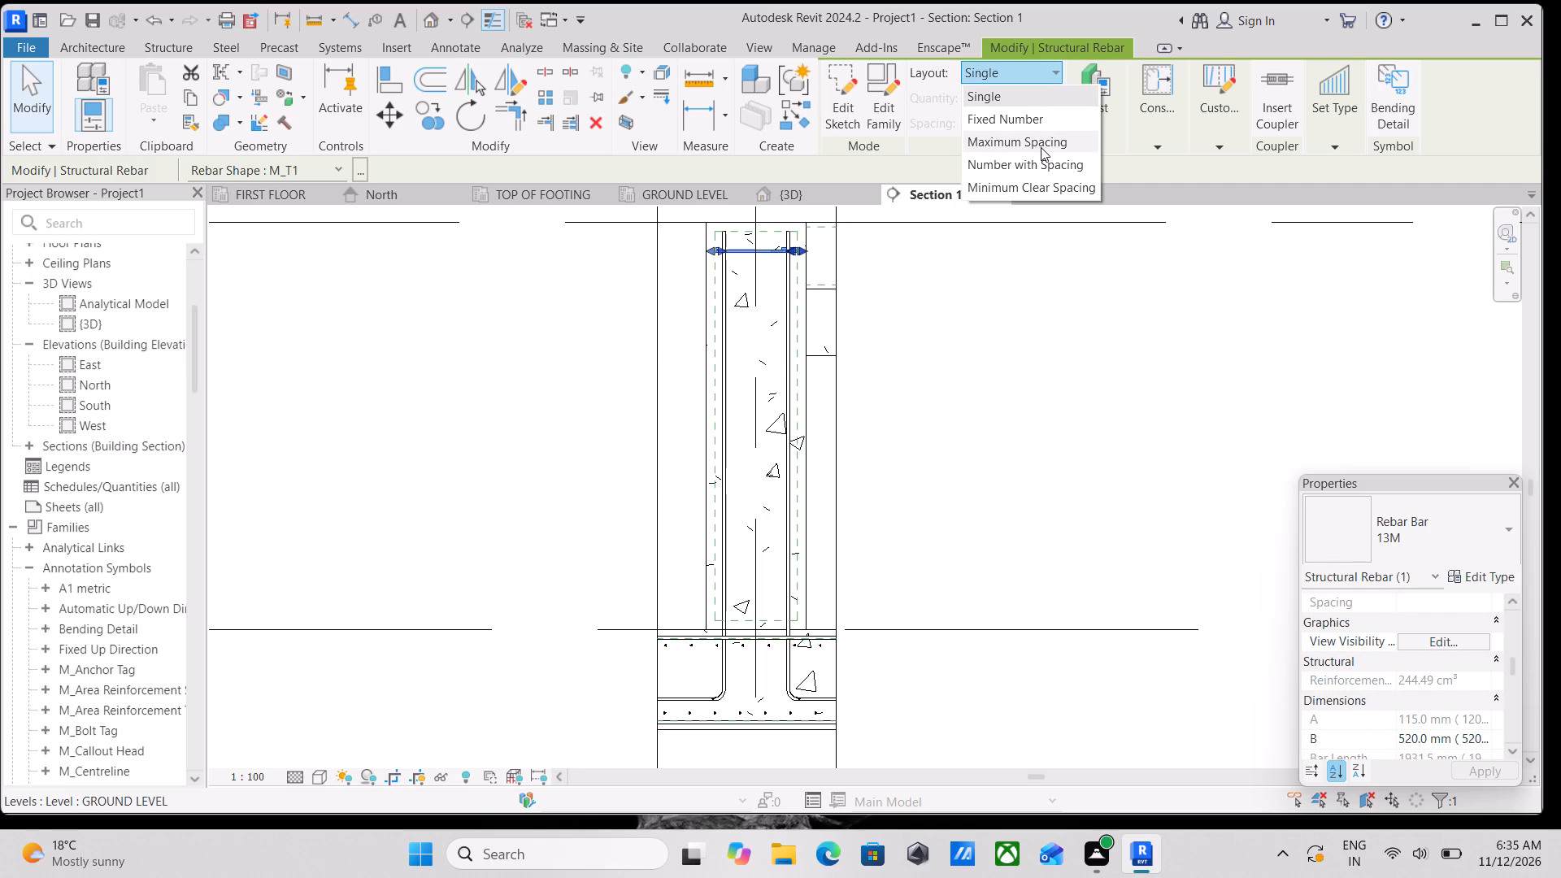
{"action": "left_click", "coordinate": [1028, 125]}
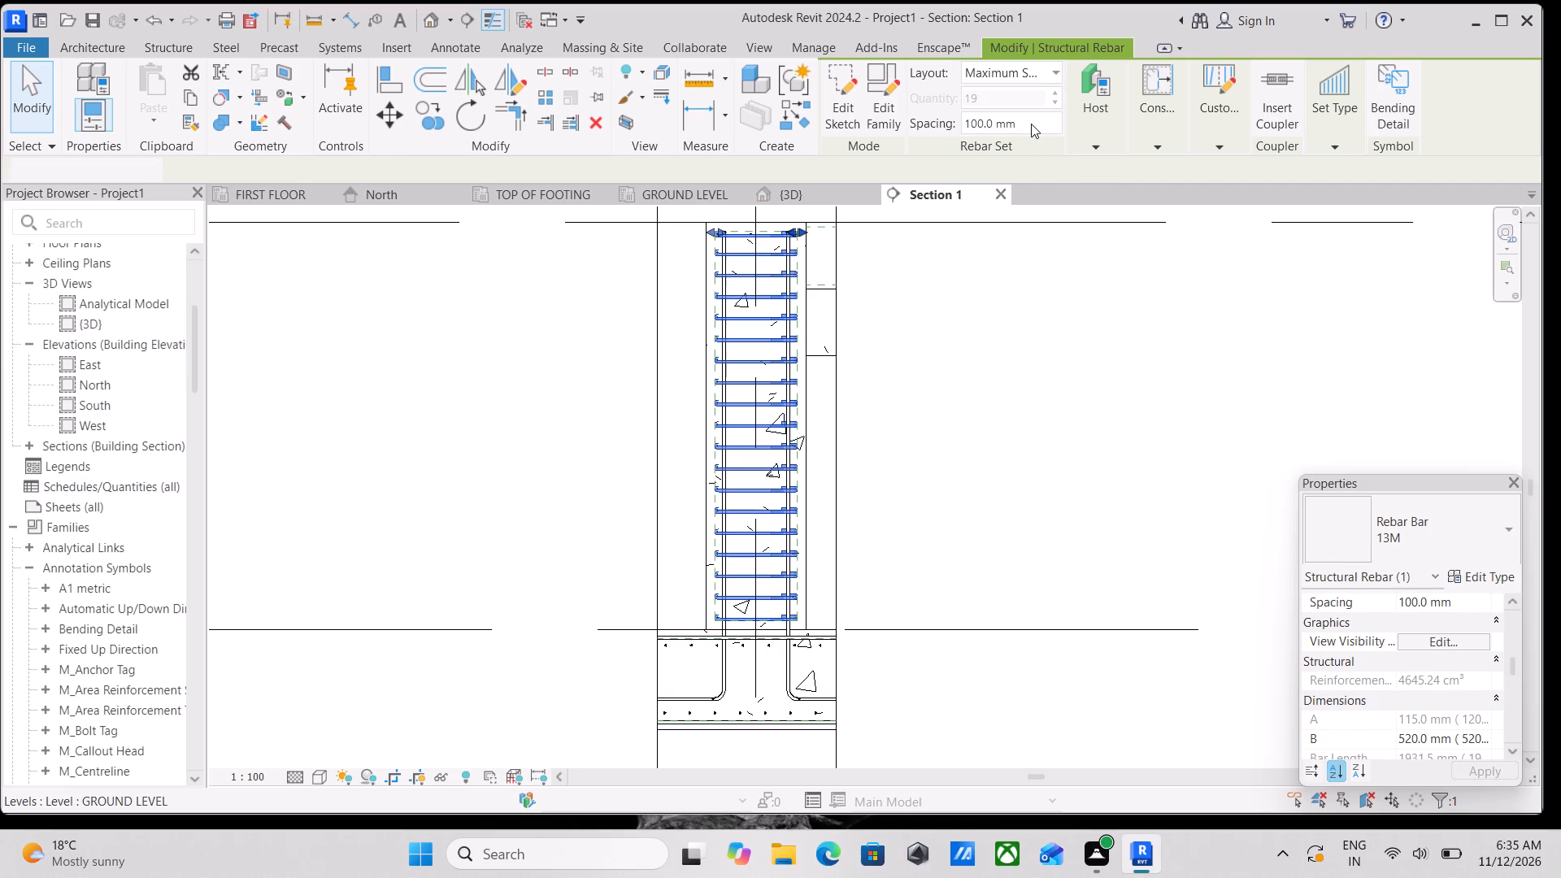
{"action": "left_click", "coordinate": [1034, 118]}
{"action": "left_click_drag", "start_coordinate": [1023, 124], "coordinate": [842, 121]}
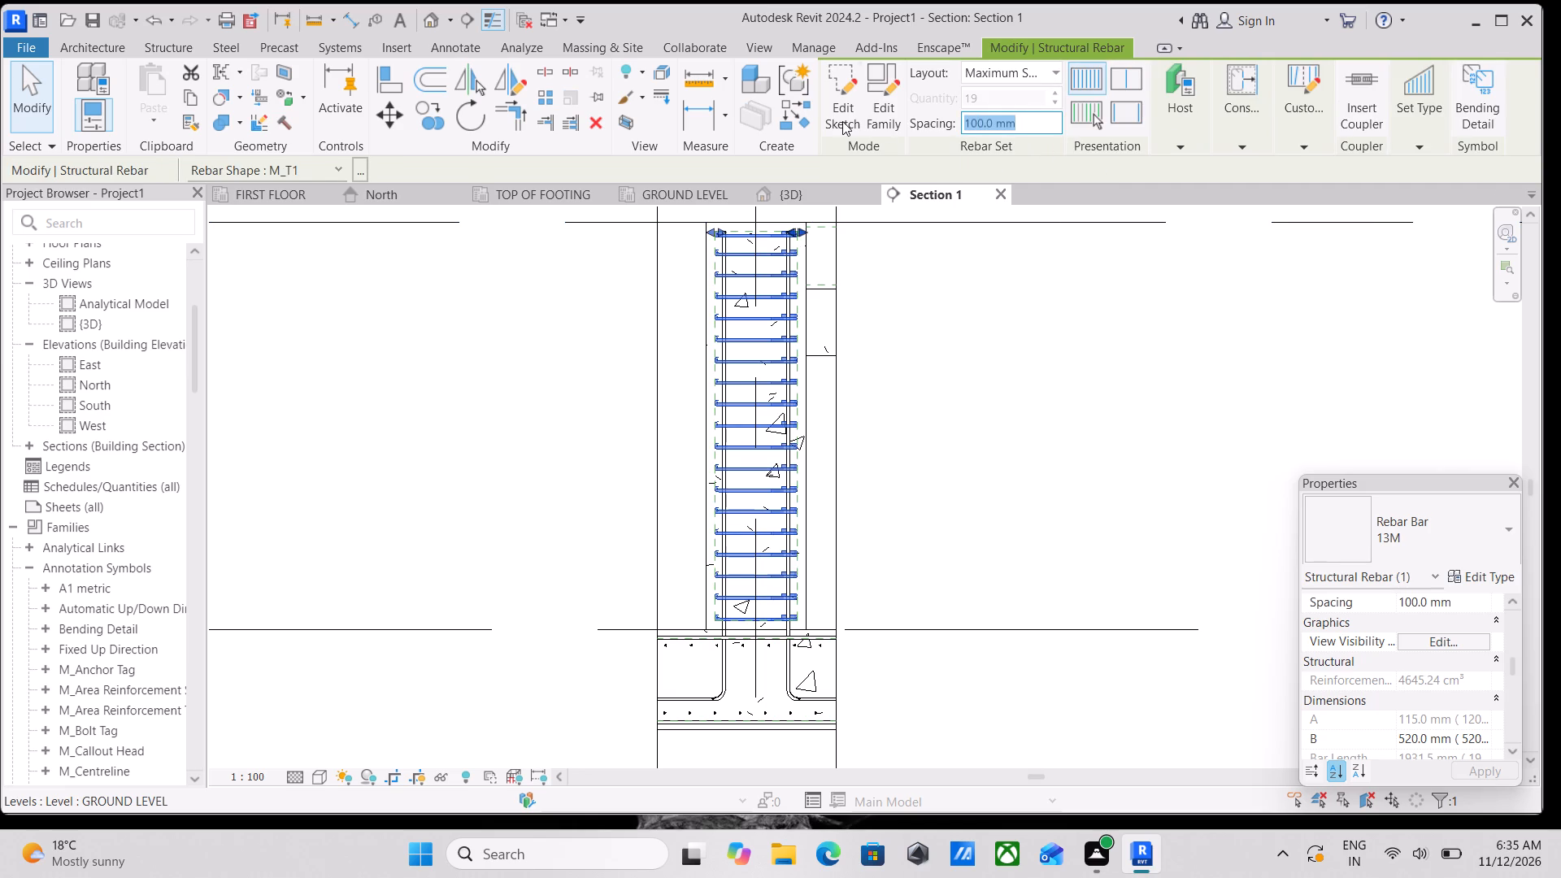
{"action": "type", "text": "150"}
{"action": "type", "text": "mm"}
{"action": "key", "text": "Return"}
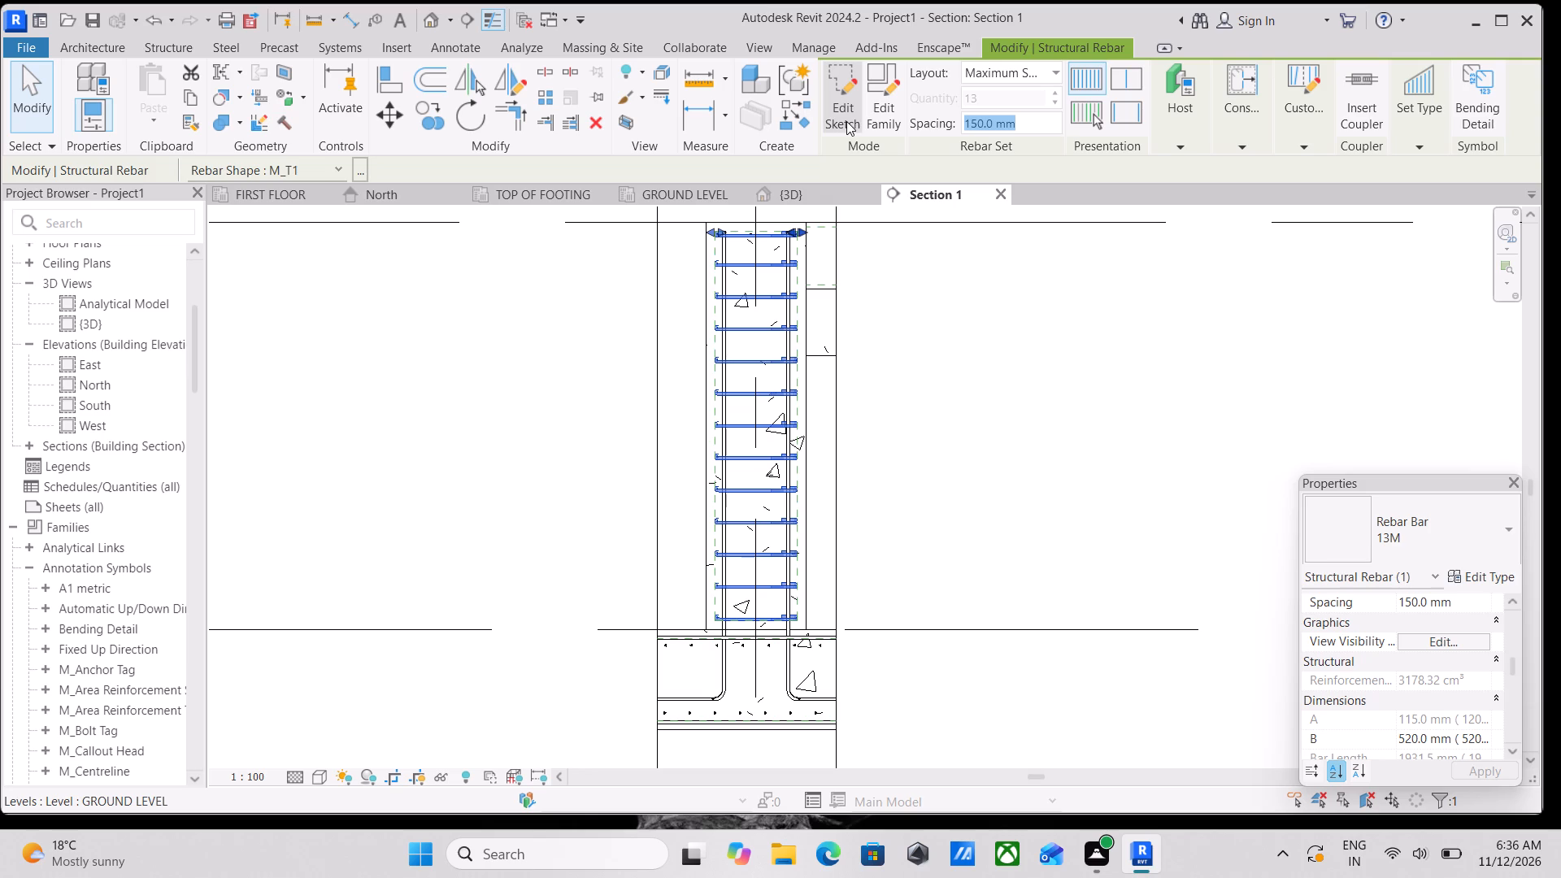
{"action": "key", "text": "Return"}
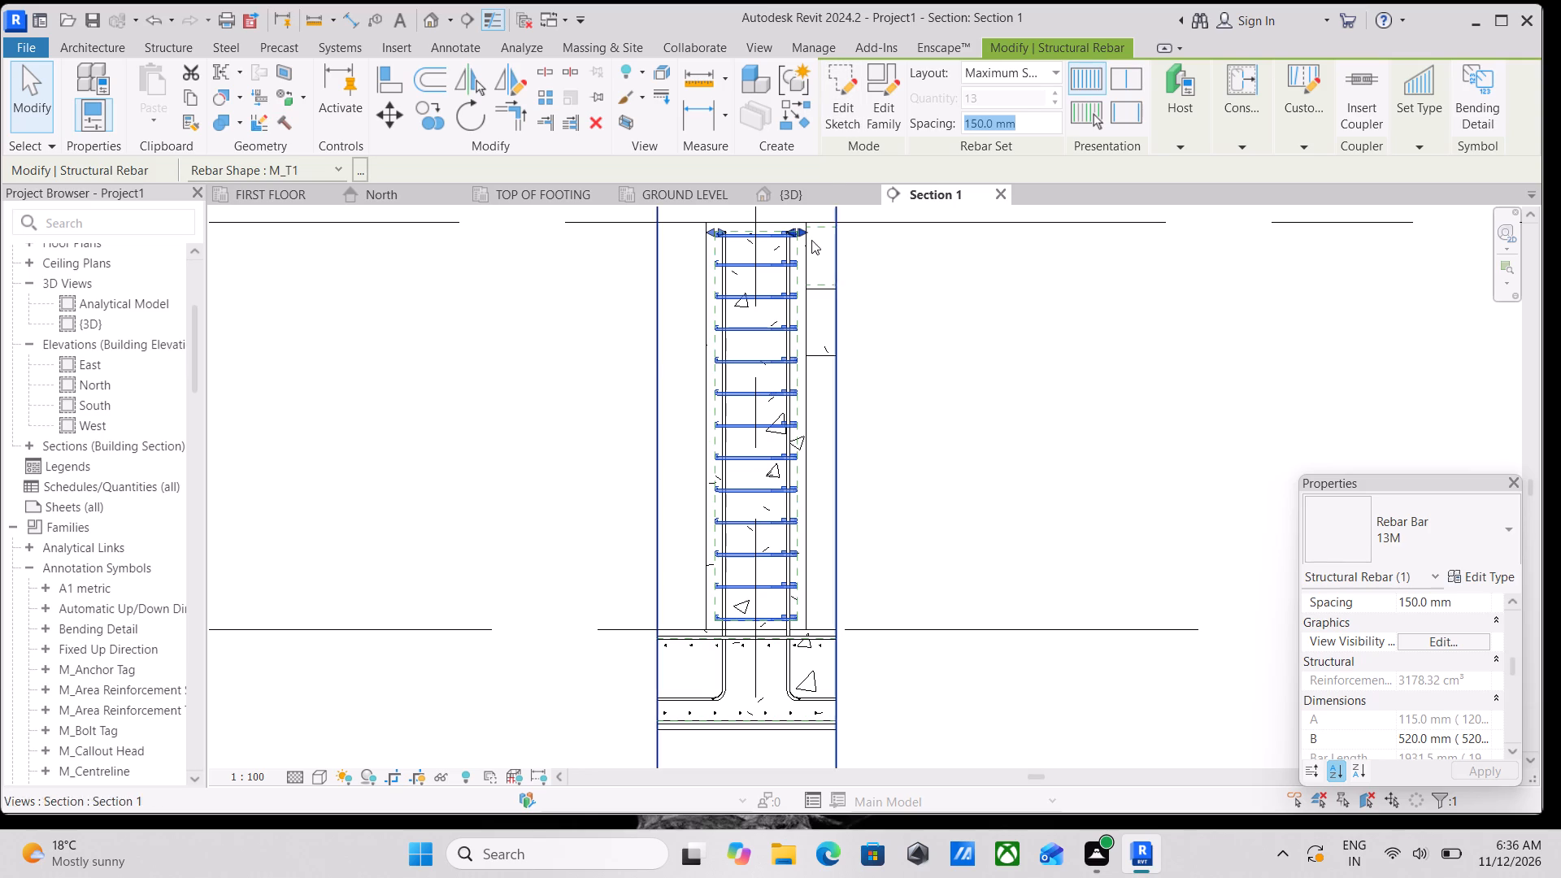
{"action": "scroll", "coordinate": [914, 345], "scroll_direction": "down", "scroll_amount": 2}
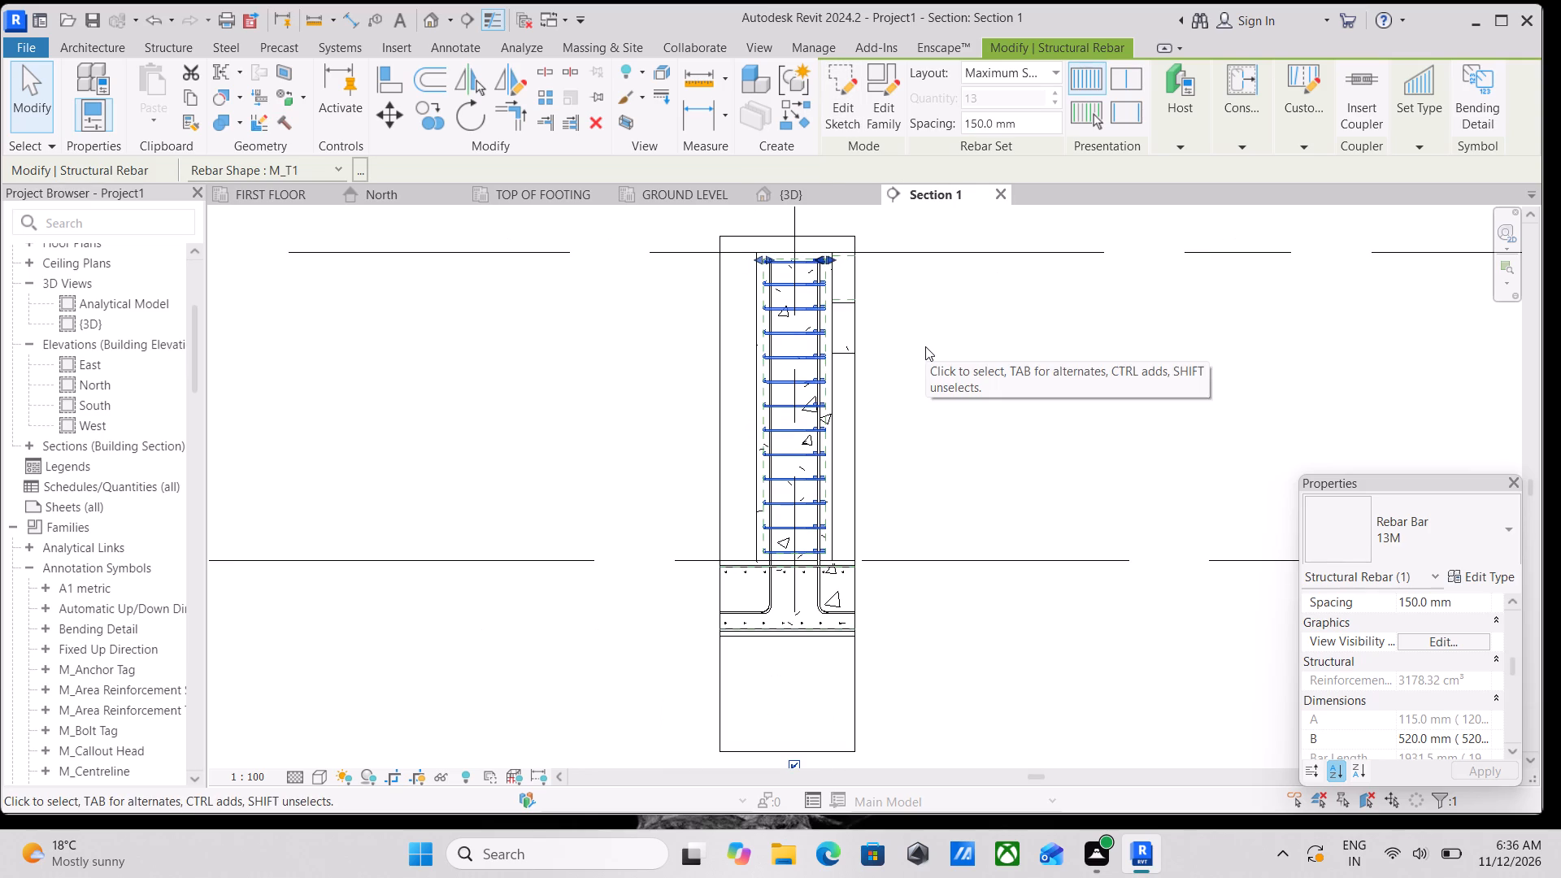
{"action": "key", "text": "Escape"}
{"action": "key", "text": "Escape"}
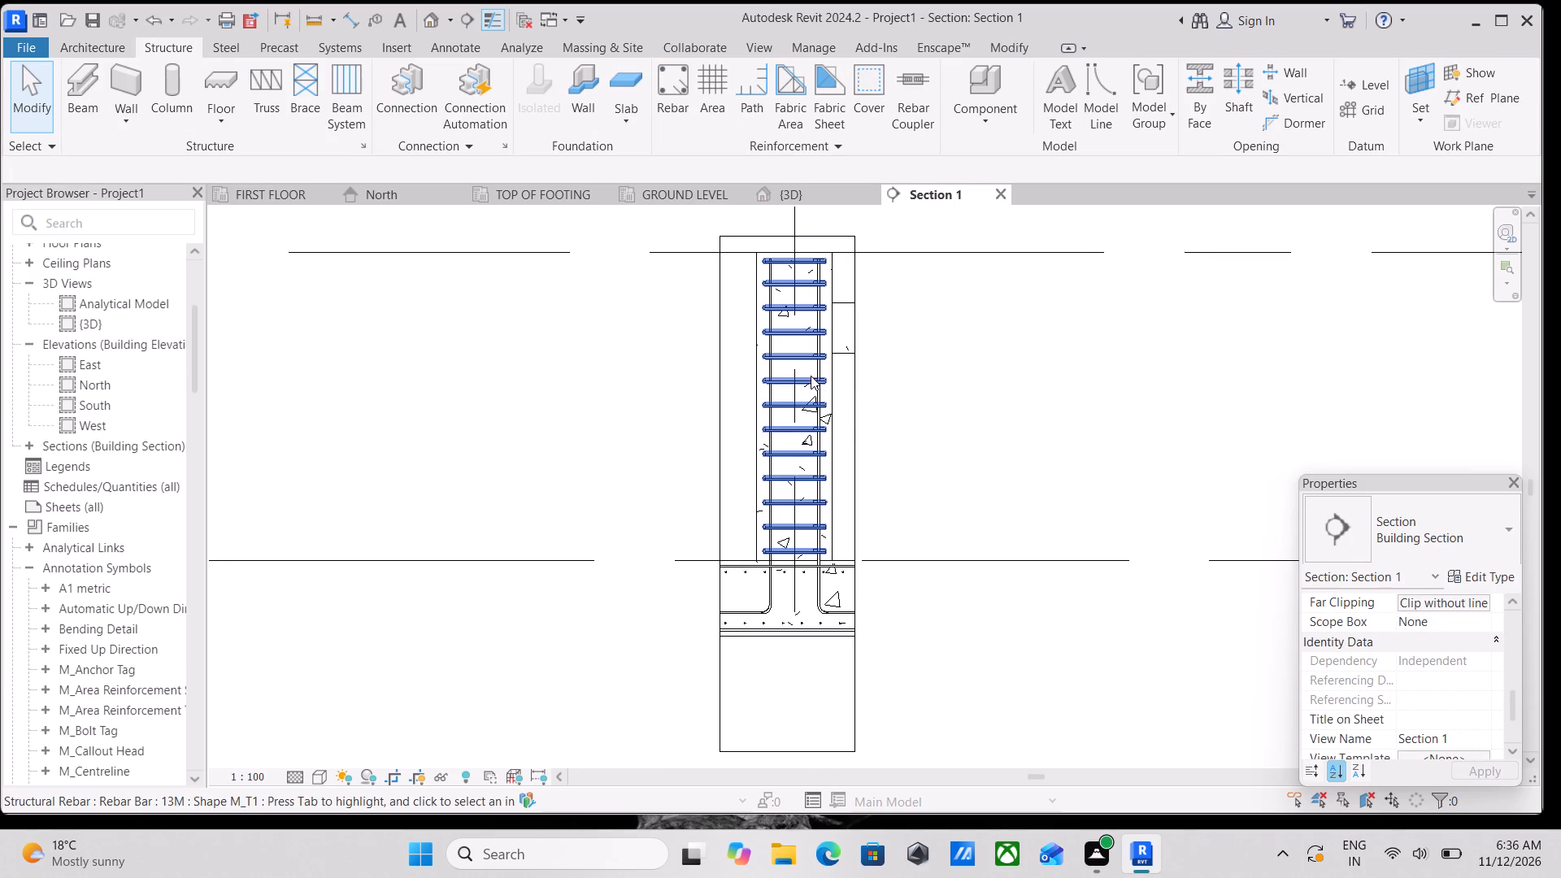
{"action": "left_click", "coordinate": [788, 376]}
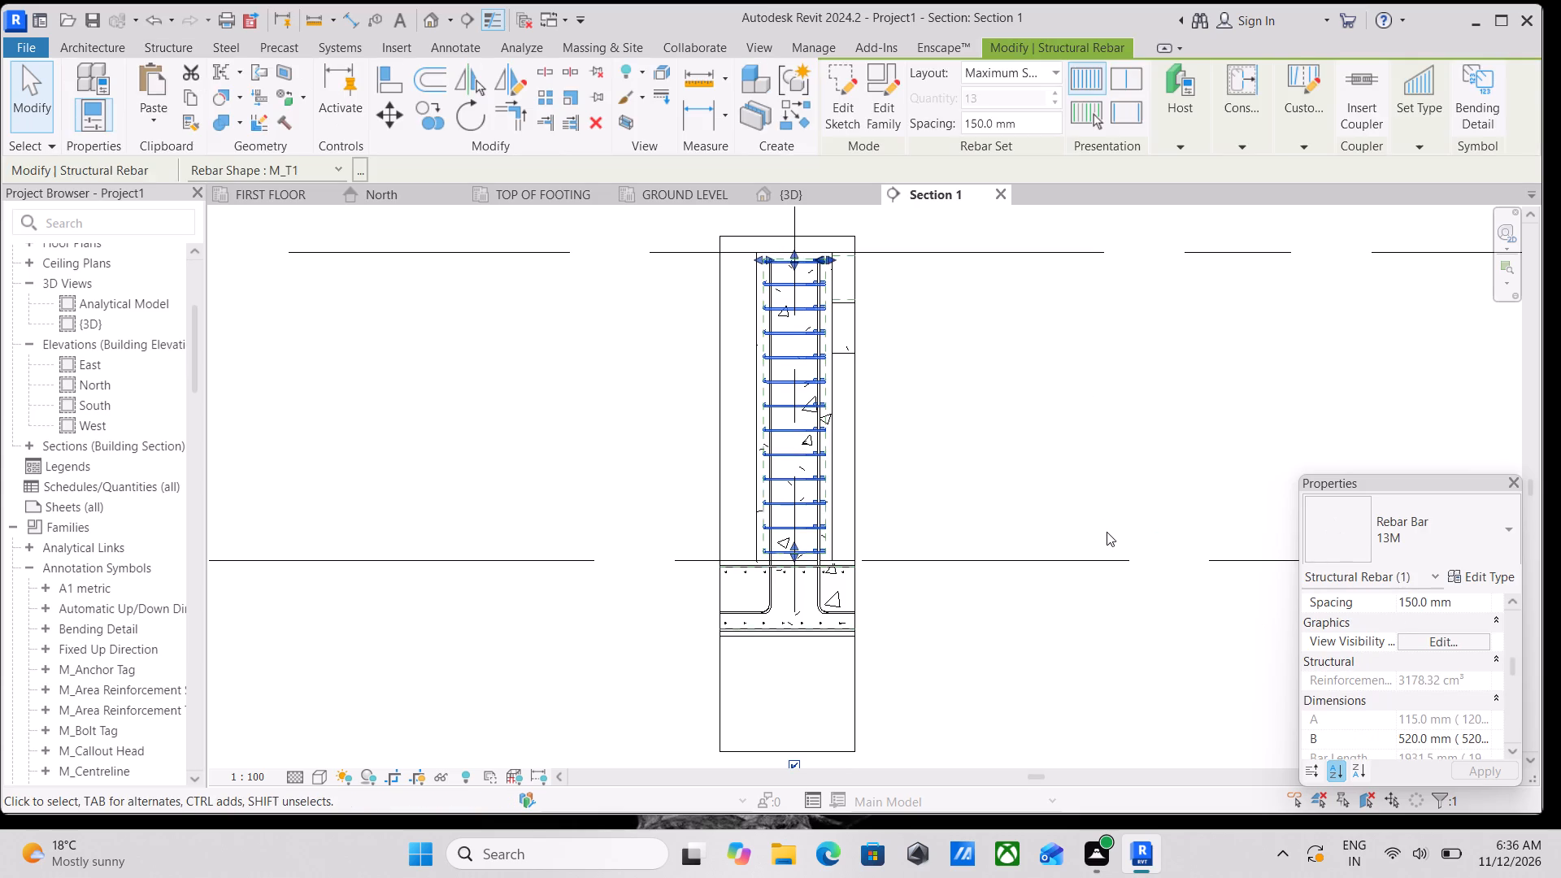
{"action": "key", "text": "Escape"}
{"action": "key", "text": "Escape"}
Widen the Section 1 crop region on the beam side, past the edge of the footing and the neighbouring grid line.
{"action": "scroll", "coordinate": [1016, 522], "scroll_direction": "down", "scroll_amount": 2}
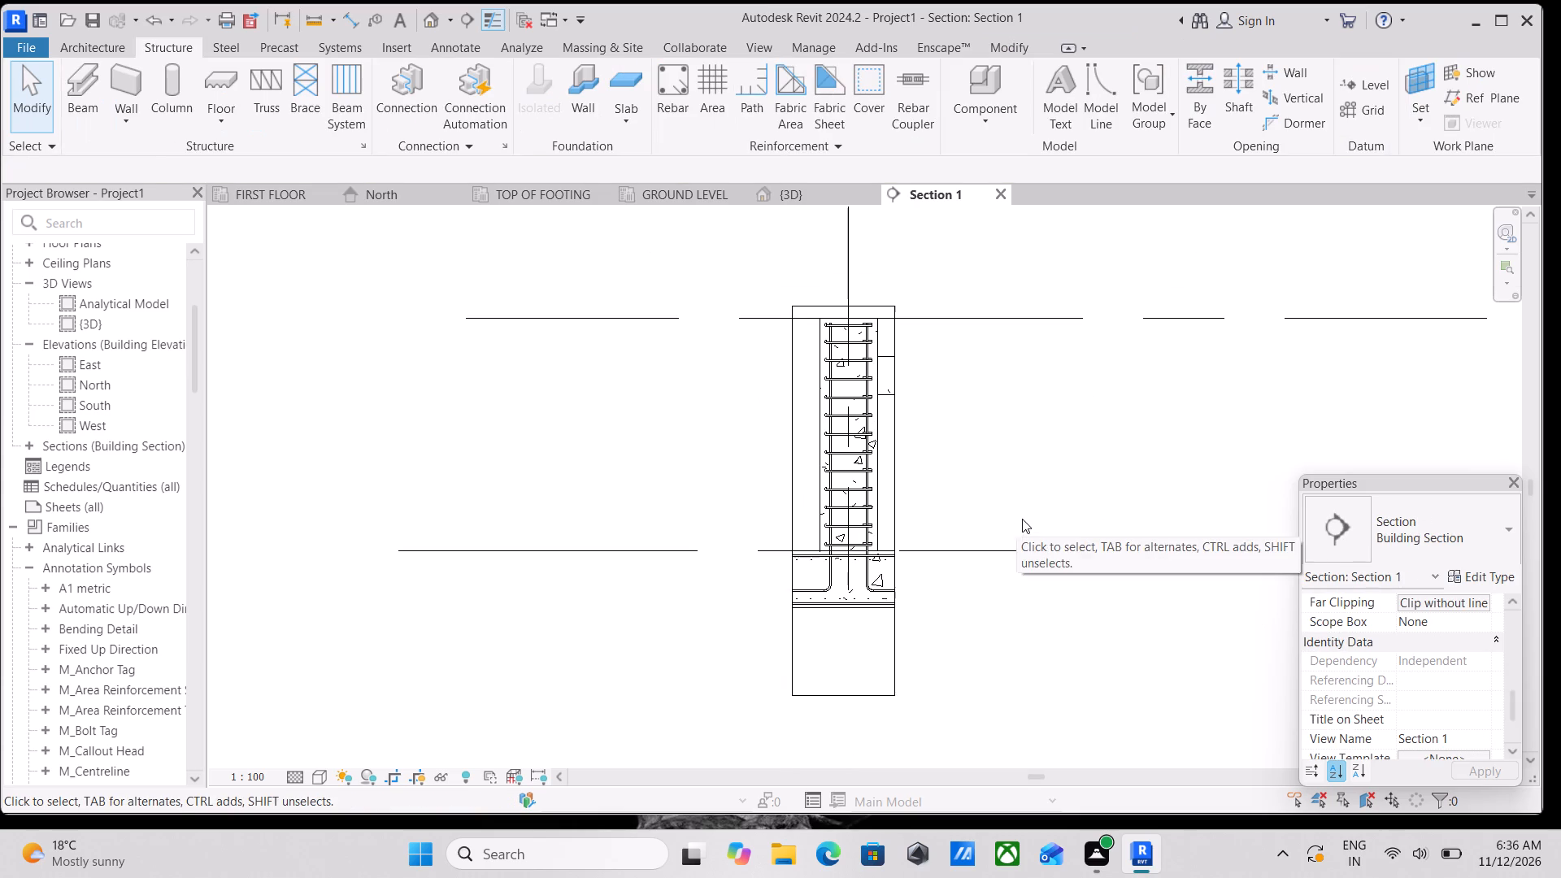
{"action": "left_click", "coordinate": [890, 510]}
{"action": "left_click_drag", "start_coordinate": [890, 498], "coordinate": [903, 498]}
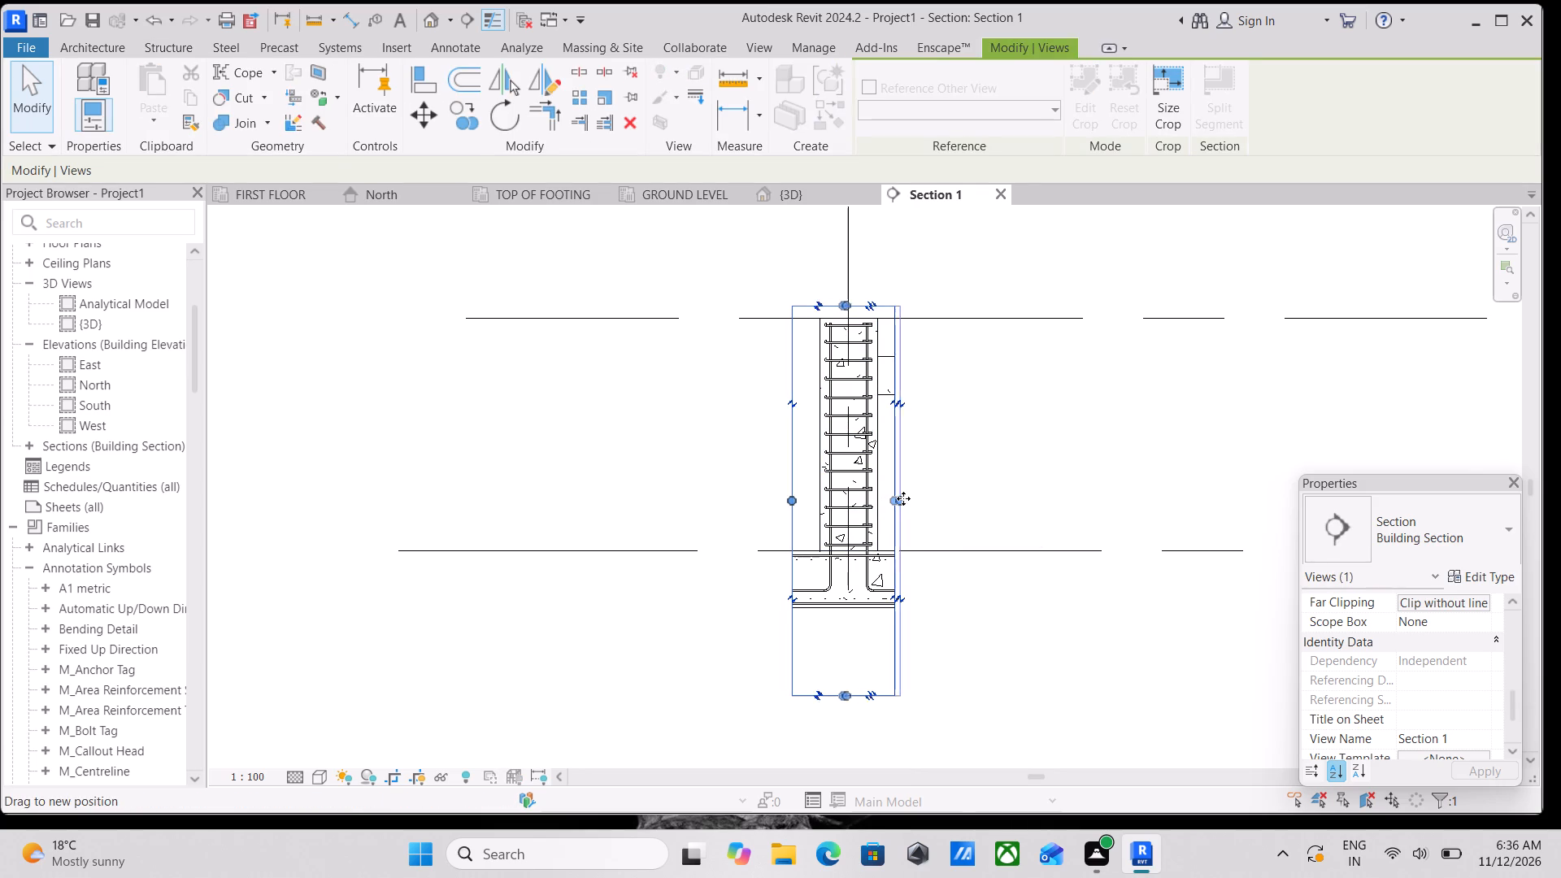
{"action": "left_click_drag", "start_coordinate": [903, 498], "coordinate": [990, 488]}
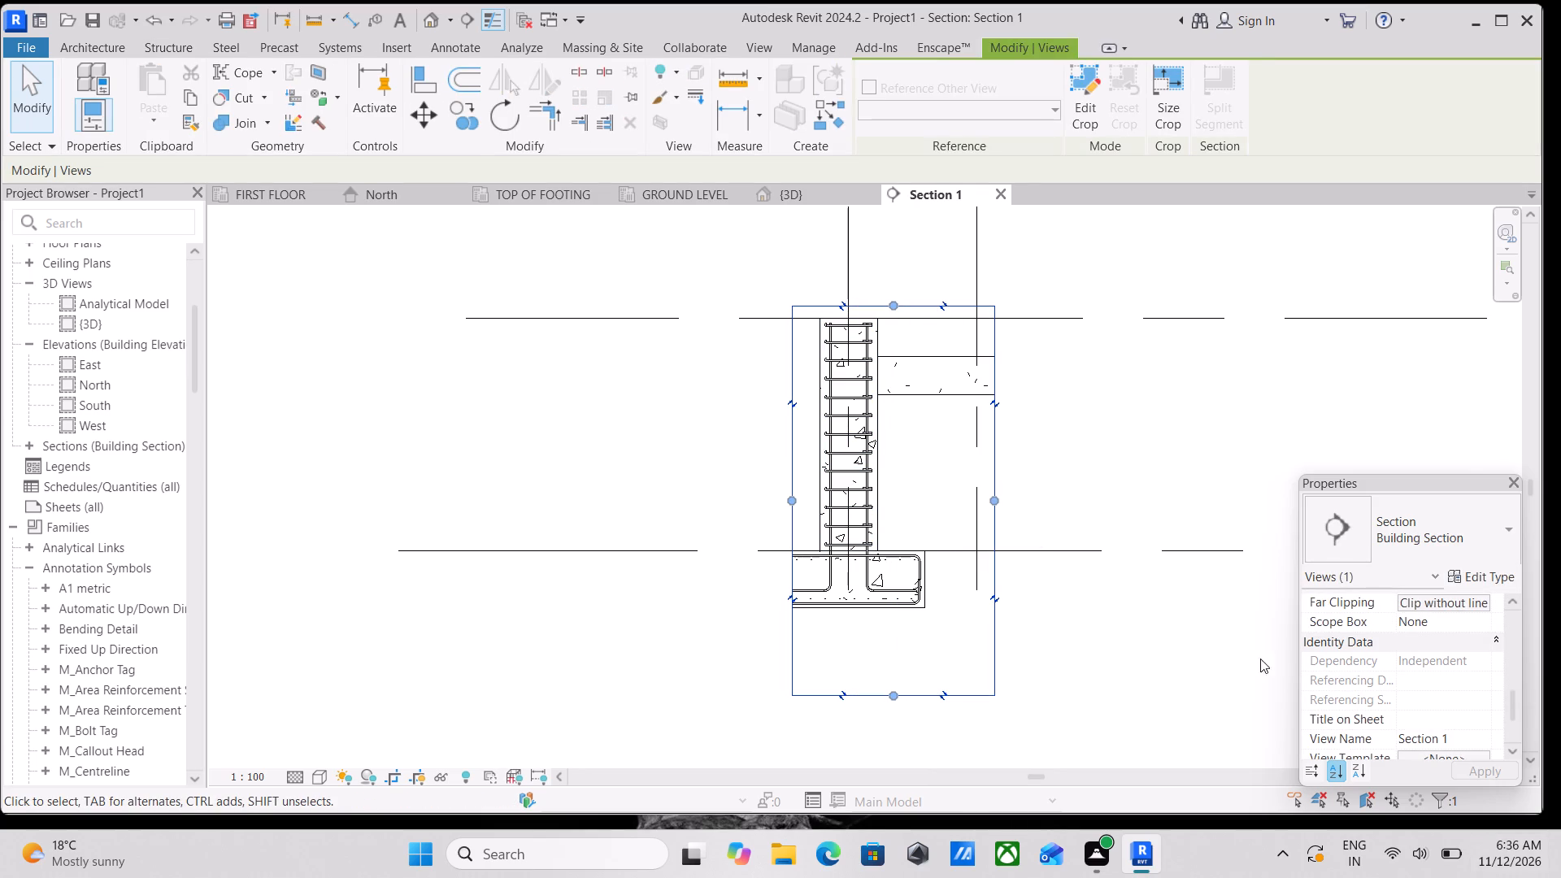
{"action": "middle_click_drag", "start_coordinate": [1224, 507], "coordinate": [1456, 537]}
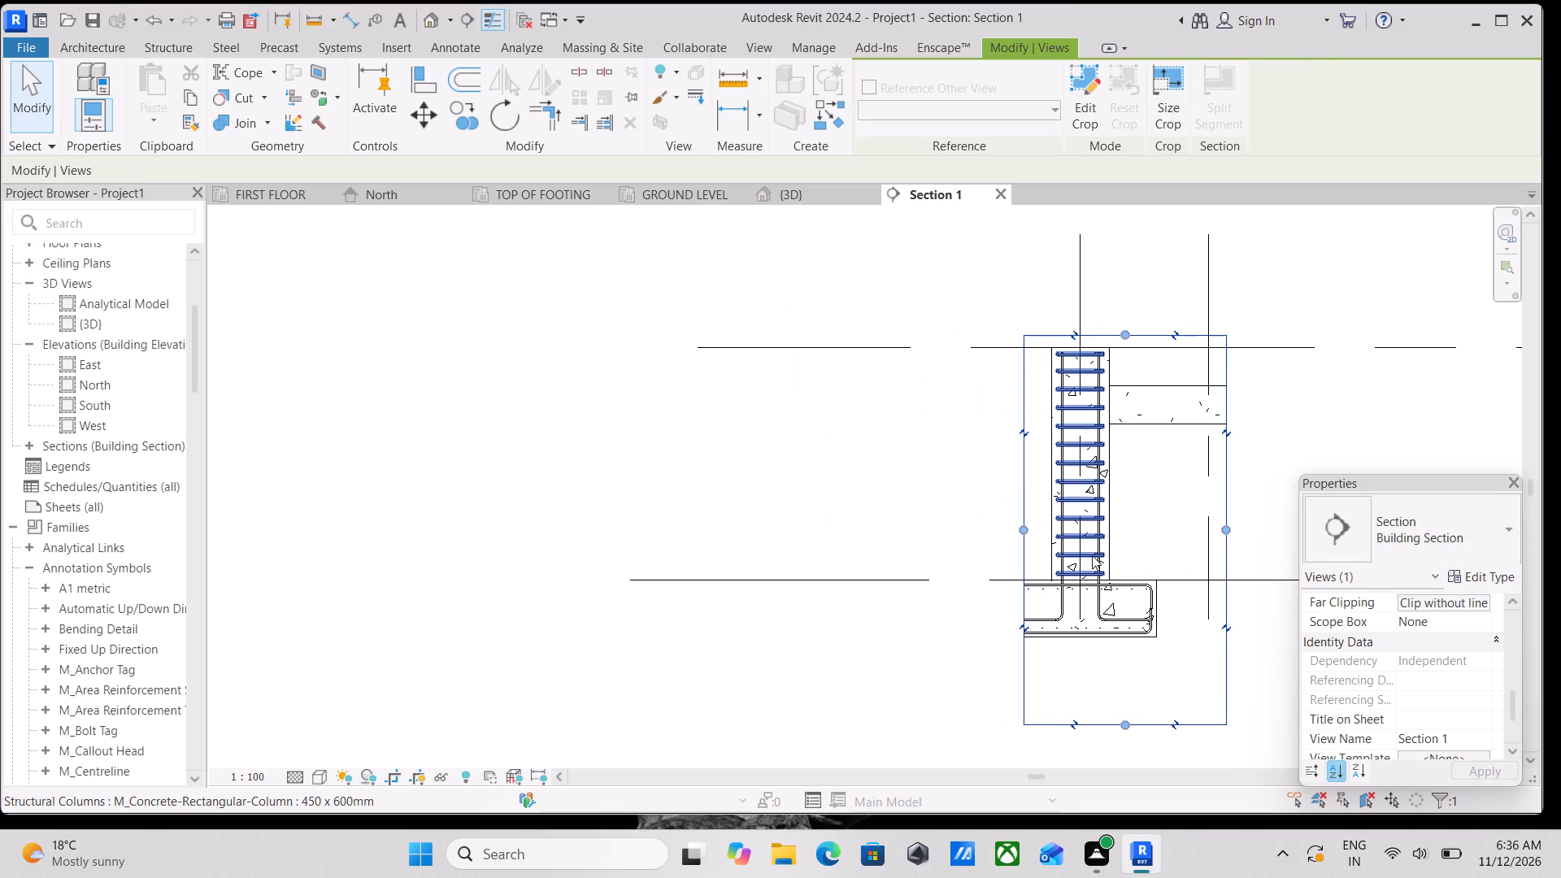
Widen the Section 1 crop region on the side away from the beam, past the footing's outer edge.
{"action": "left_click_drag", "start_coordinate": [1023, 530], "coordinate": [990, 532]}
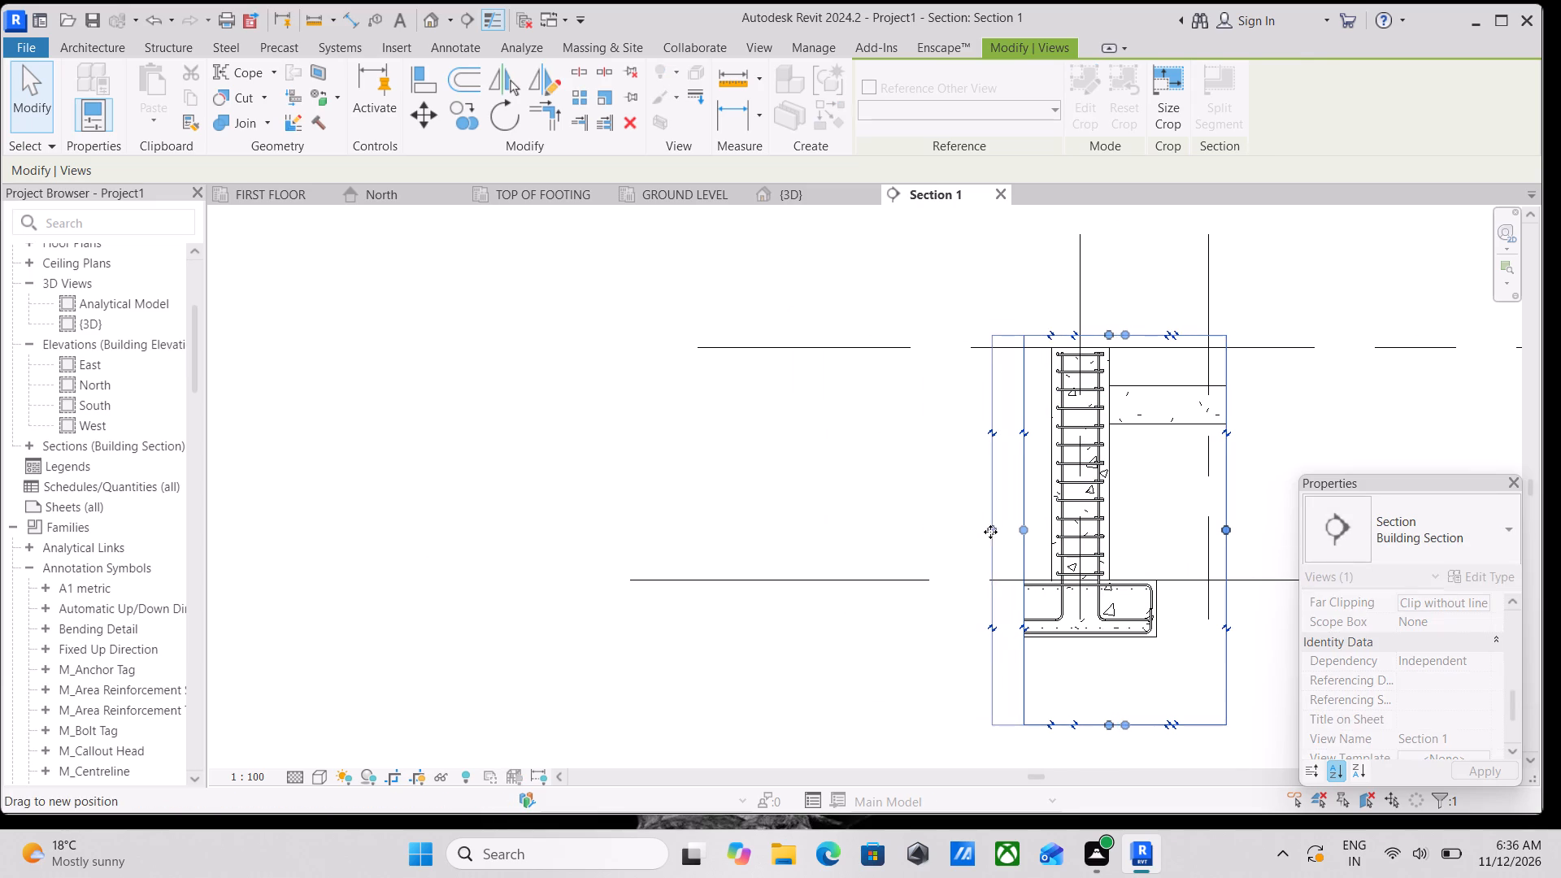
{"action": "left_click_drag", "start_coordinate": [990, 532], "coordinate": [981, 530]}
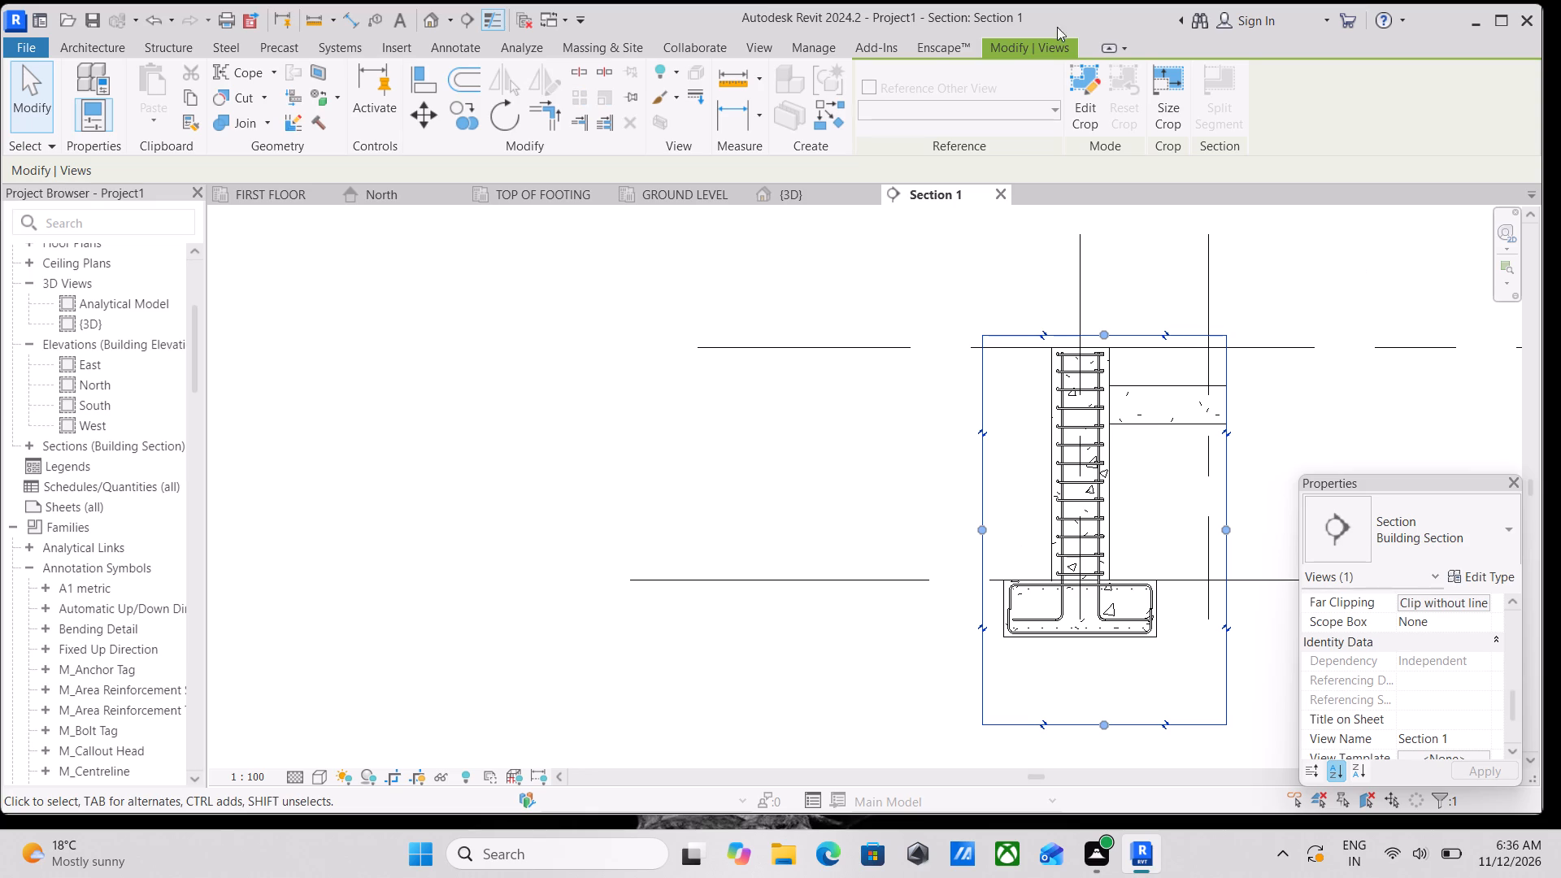
Inspect the reinforced corner column and footing in the 3D view.
{"action": "left_click", "coordinate": [778, 192]}
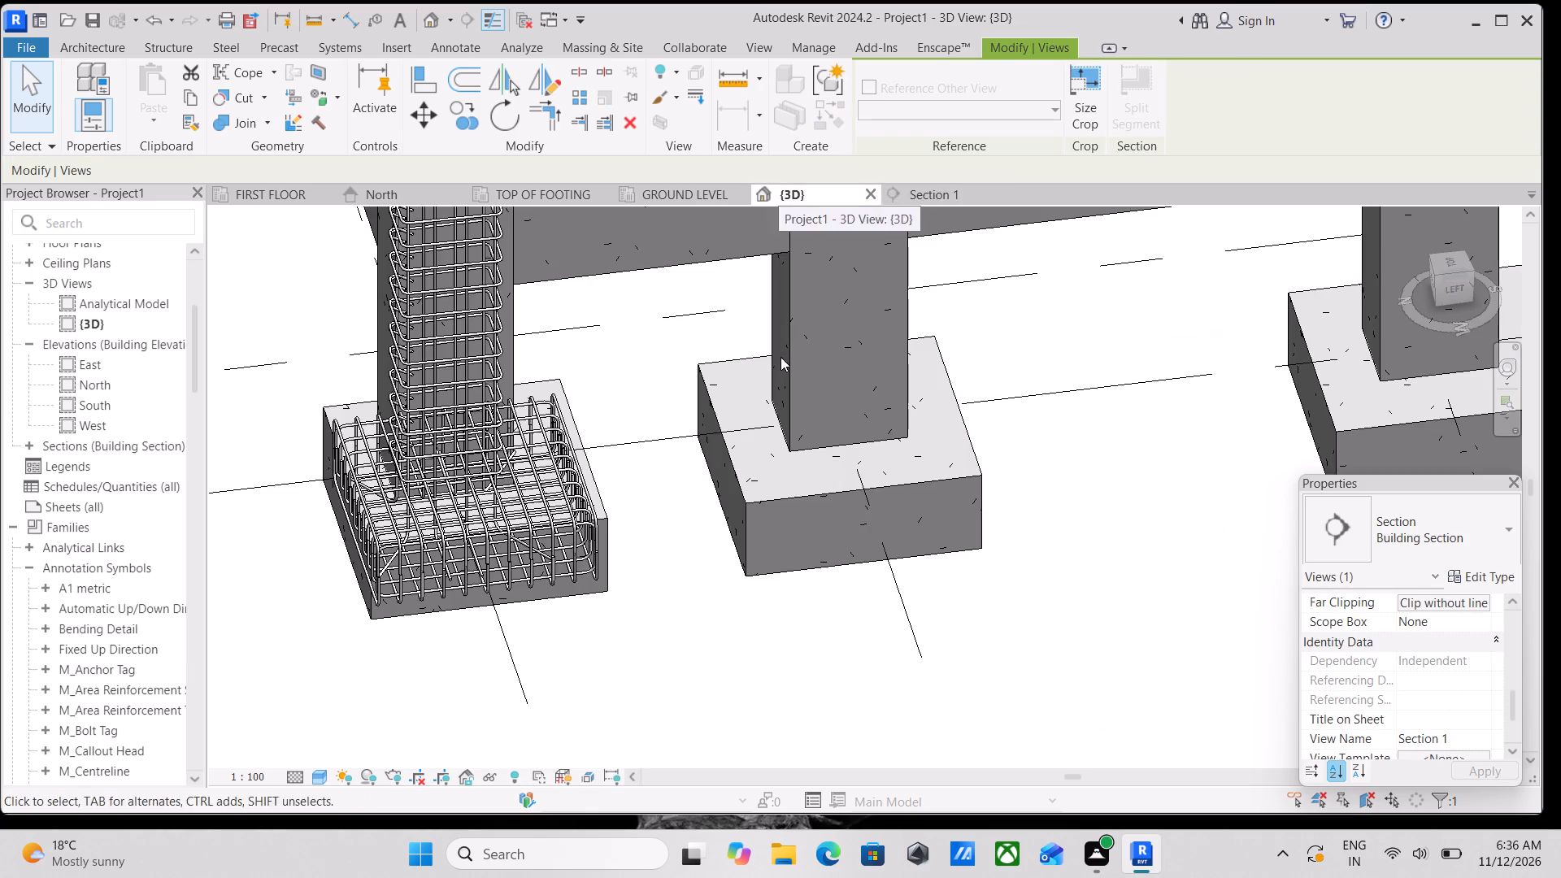
{"action": "scroll", "coordinate": [652, 479], "scroll_direction": "down", "scroll_amount": 4}
{"action": "scroll", "coordinate": [515, 470], "scroll_direction": "up", "scroll_amount": 7}
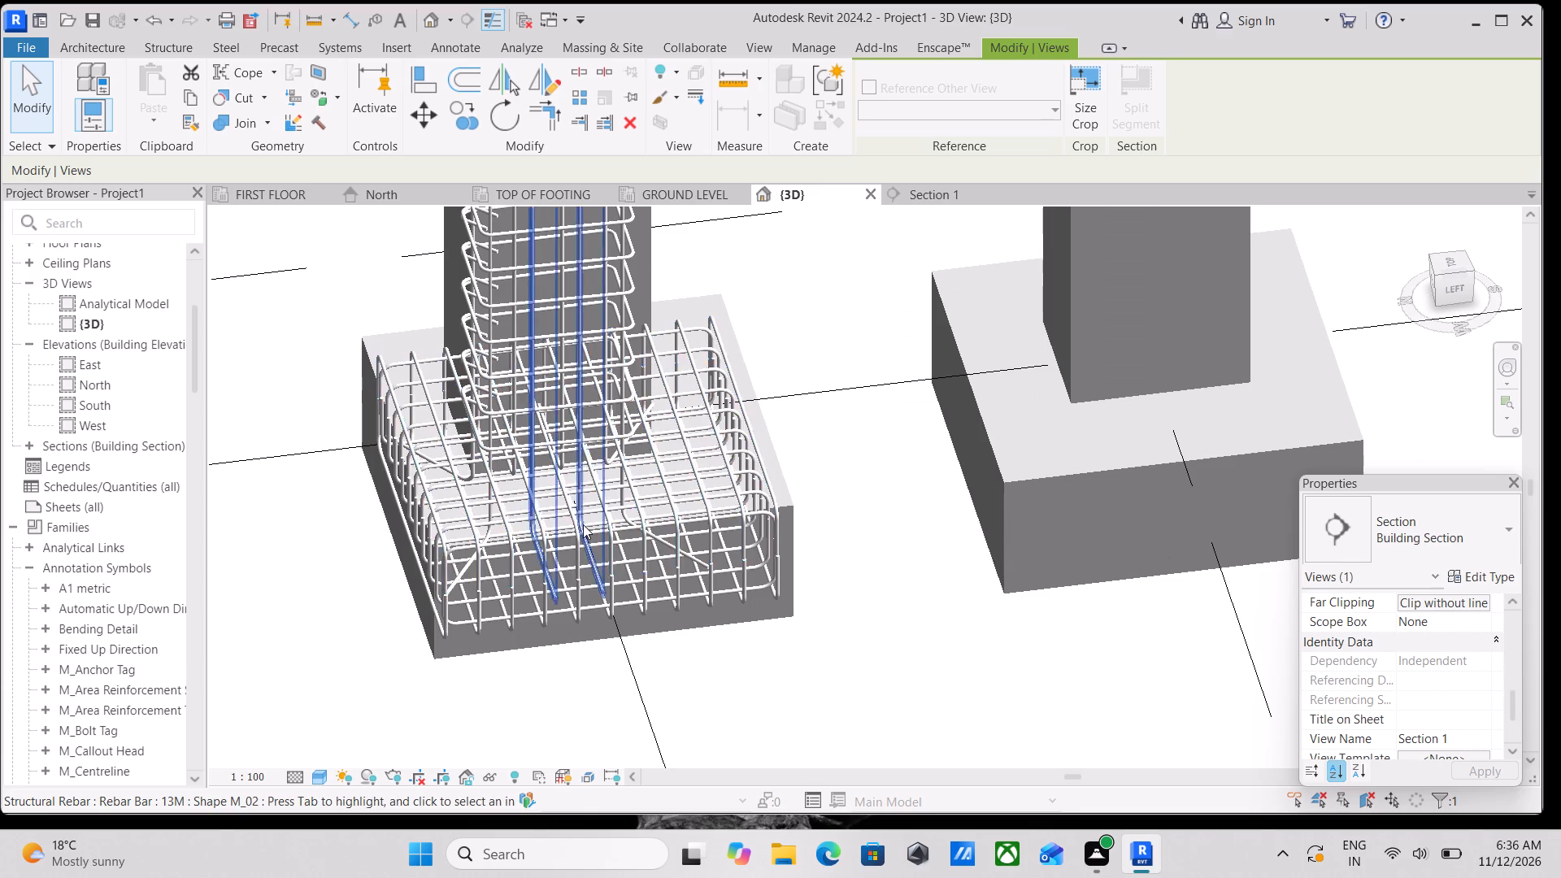
{"action": "scroll", "coordinate": [624, 517], "scroll_direction": "down", "scroll_amount": 16}
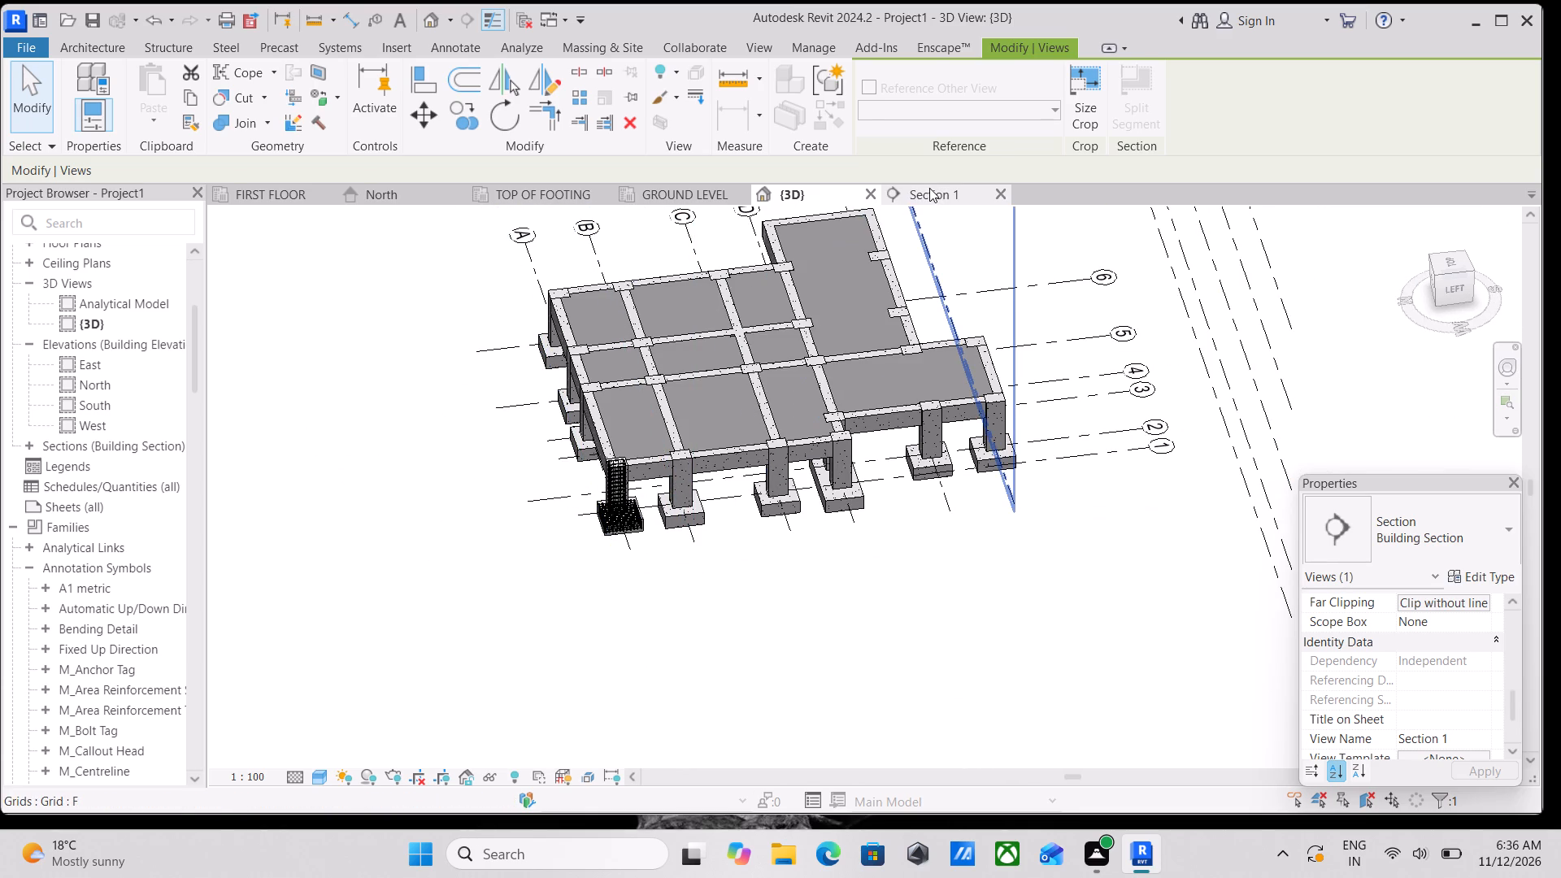
In the GROUND LEVEL plan, draw a horizontal building section across the grid 1 beam between grids A and B, near the grid B column.
{"action": "left_click", "coordinate": [695, 196]}
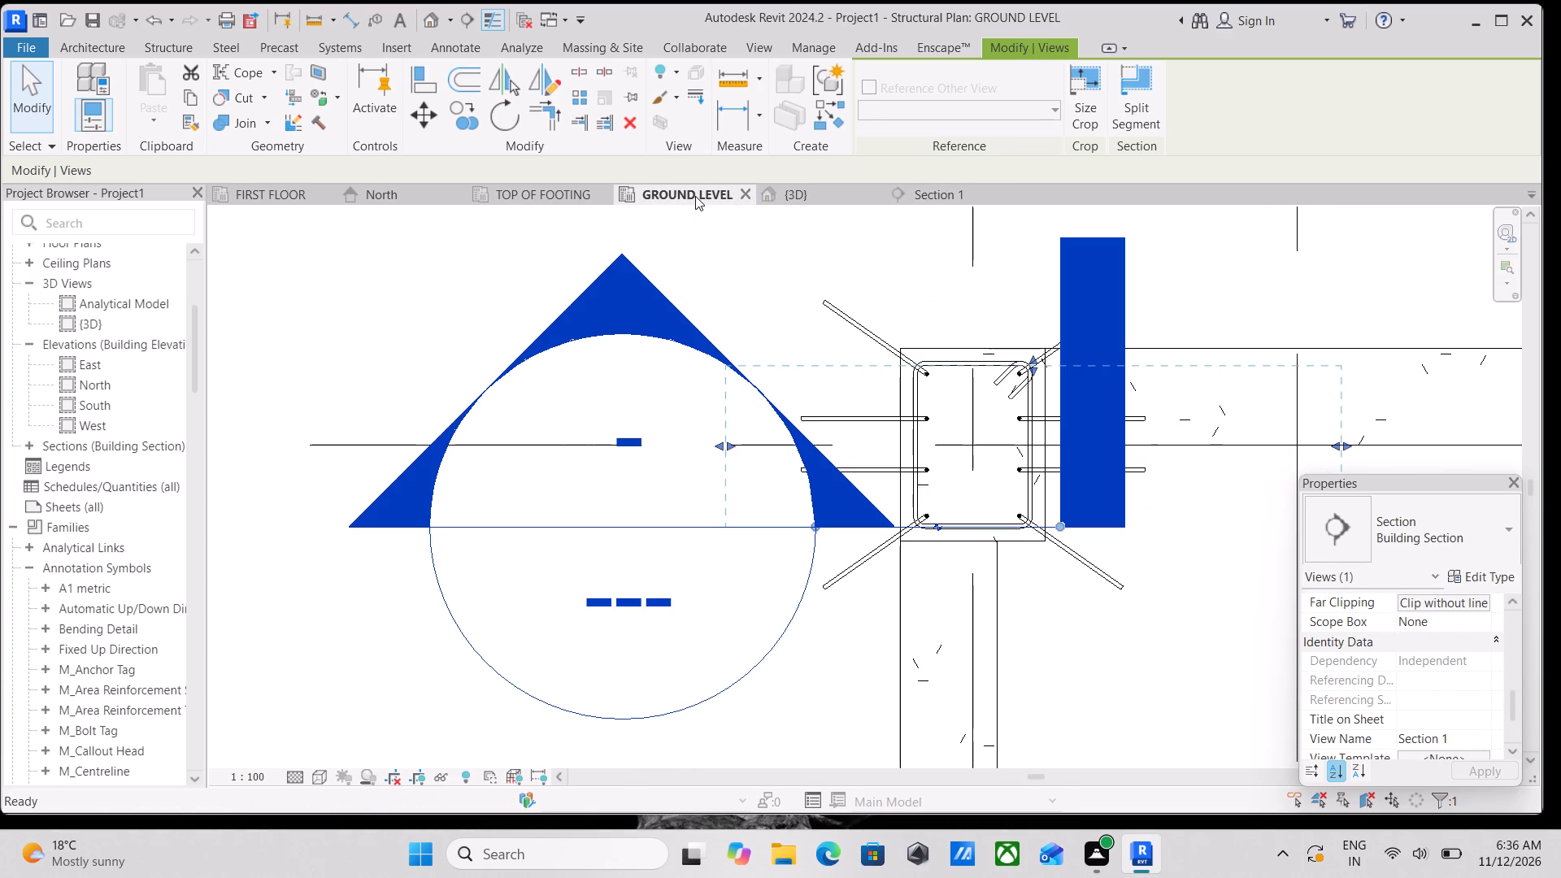
{"action": "scroll", "coordinate": [700, 206], "scroll_direction": "down", "scroll_amount": 5}
{"action": "scroll", "coordinate": [935, 432], "scroll_direction": "down", "scroll_amount": 3}
{"action": "middle_click_drag", "start_coordinate": [1009, 446], "coordinate": [688, 441]}
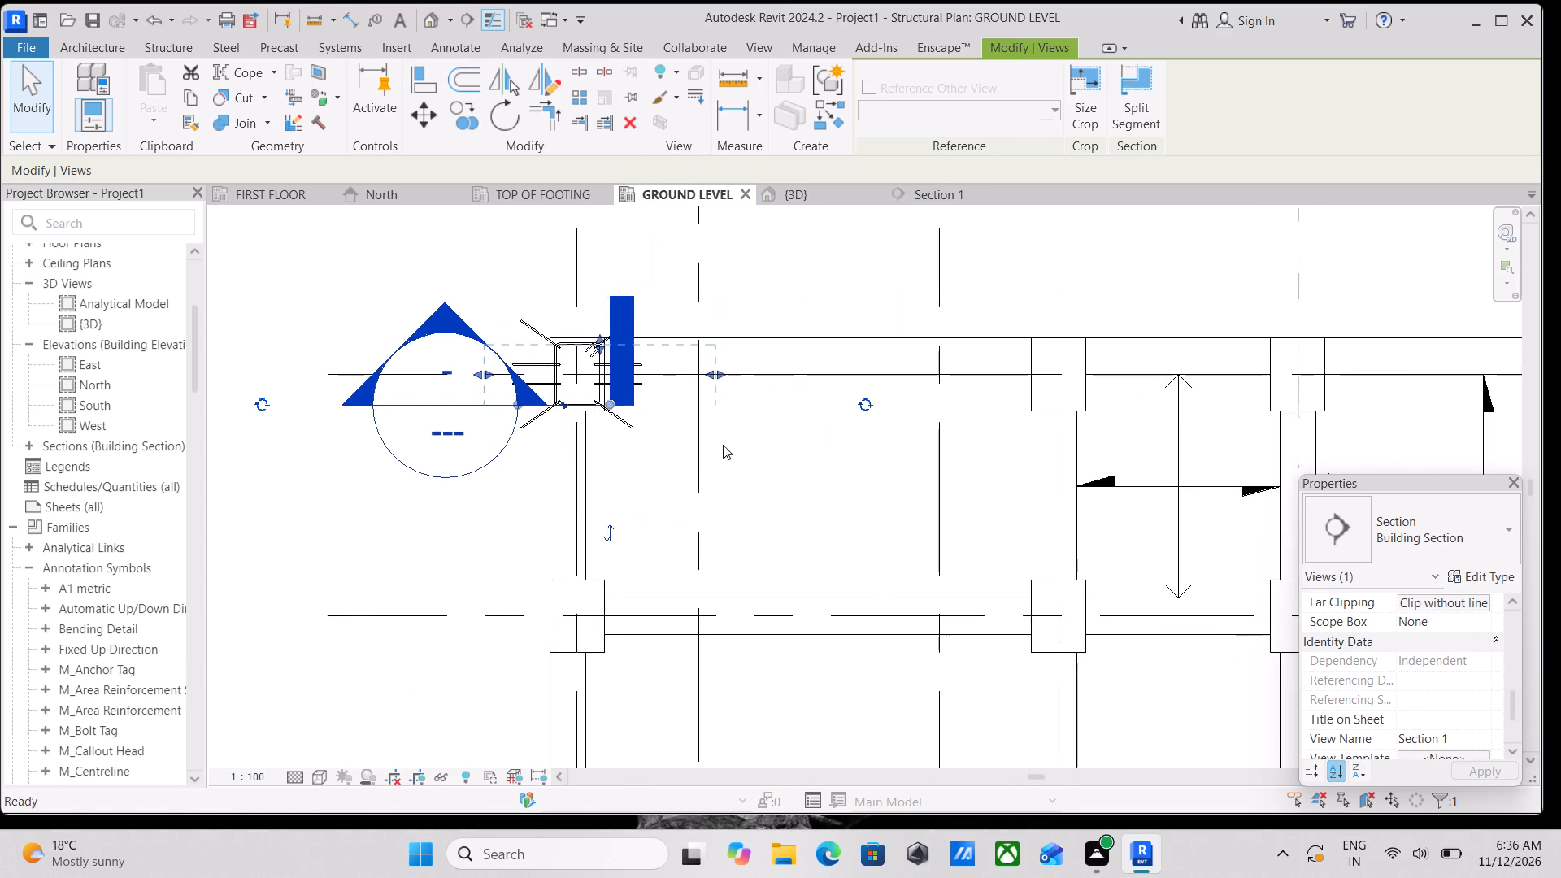
{"action": "scroll", "coordinate": [981, 396], "scroll_direction": "down", "scroll_amount": 2}
{"action": "middle_click_drag", "start_coordinate": [972, 393], "coordinate": [725, 385]}
{"action": "scroll", "coordinate": [743, 377], "scroll_direction": "down", "scroll_amount": 2}
{"action": "middle_click_drag", "start_coordinate": [743, 377], "coordinate": [785, 239]}
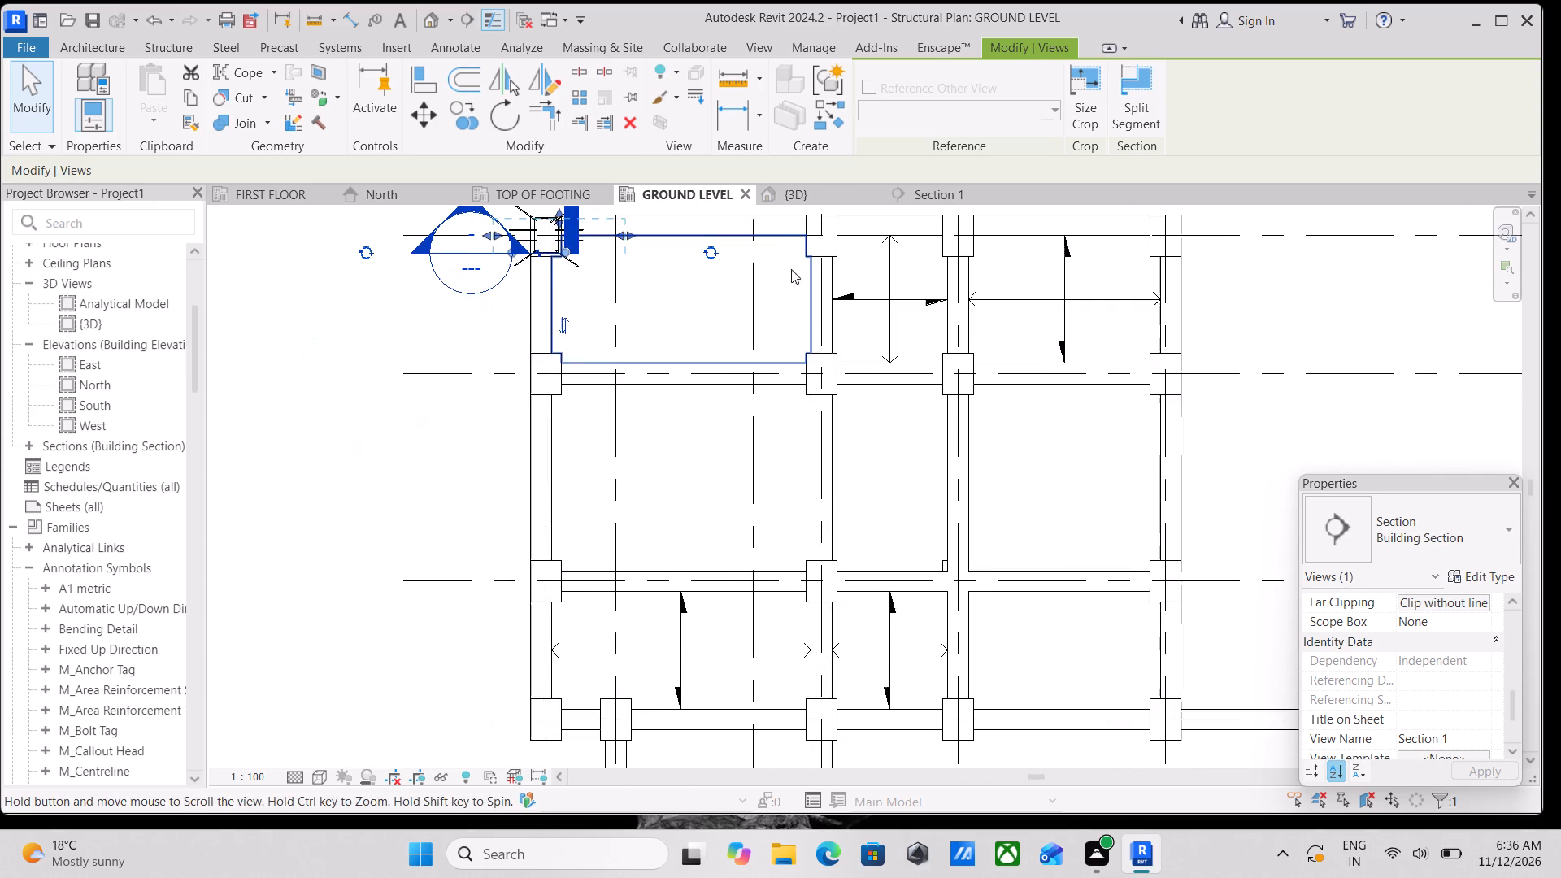
{"action": "scroll", "coordinate": [700, 425], "scroll_direction": "up", "scroll_amount": 2}
{"action": "middle_click_drag", "start_coordinate": [549, 498], "coordinate": [659, 450]}
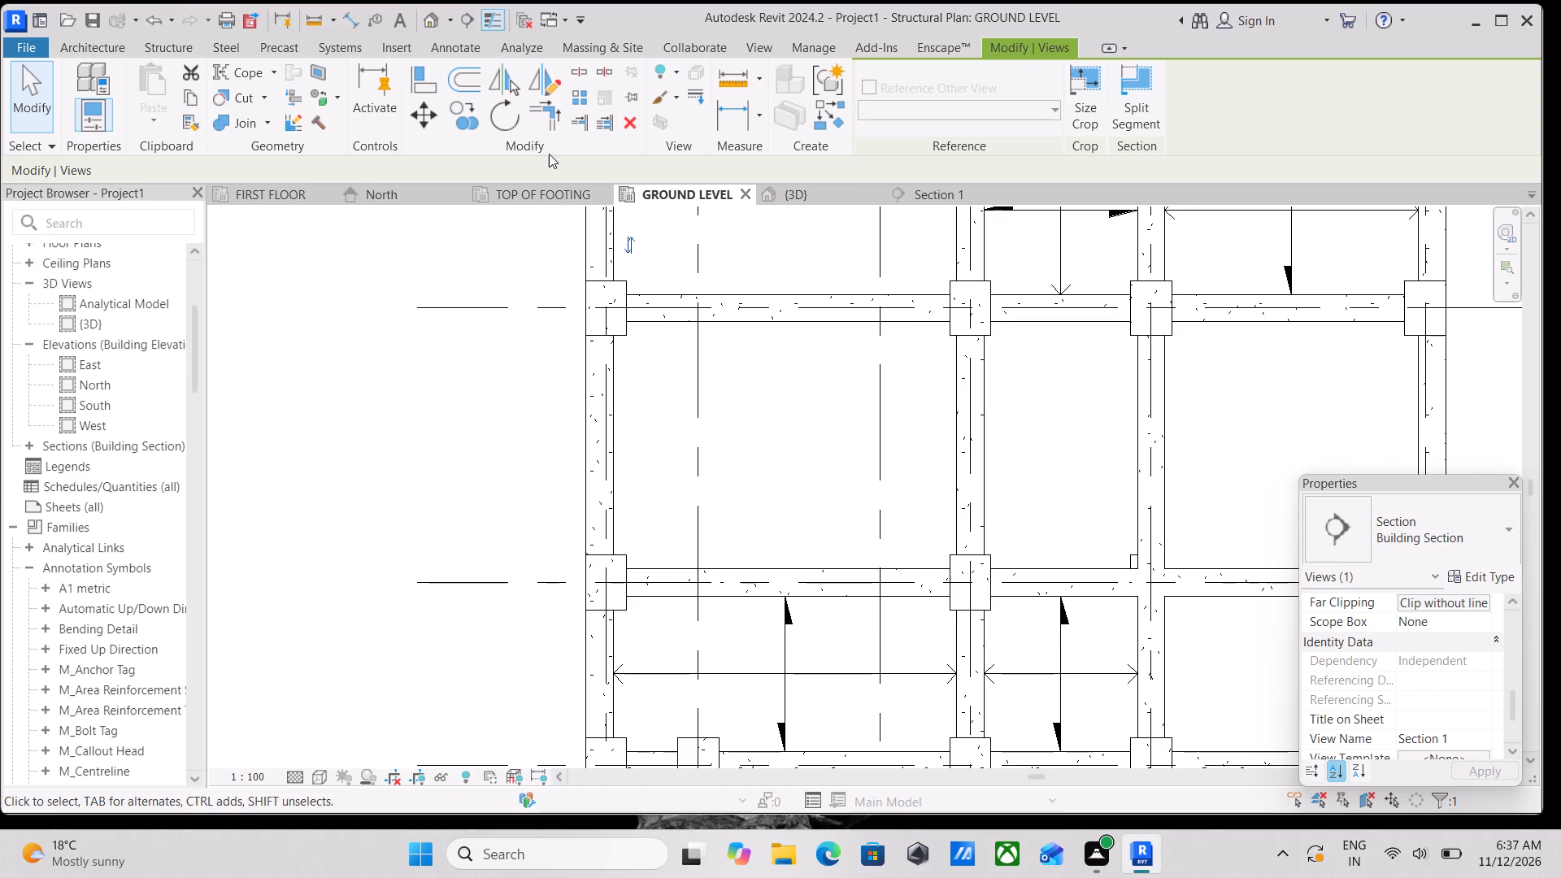
{"action": "left_click", "coordinate": [464, 21]}
{"action": "scroll", "coordinate": [622, 437], "scroll_direction": "up", "scroll_amount": 2}
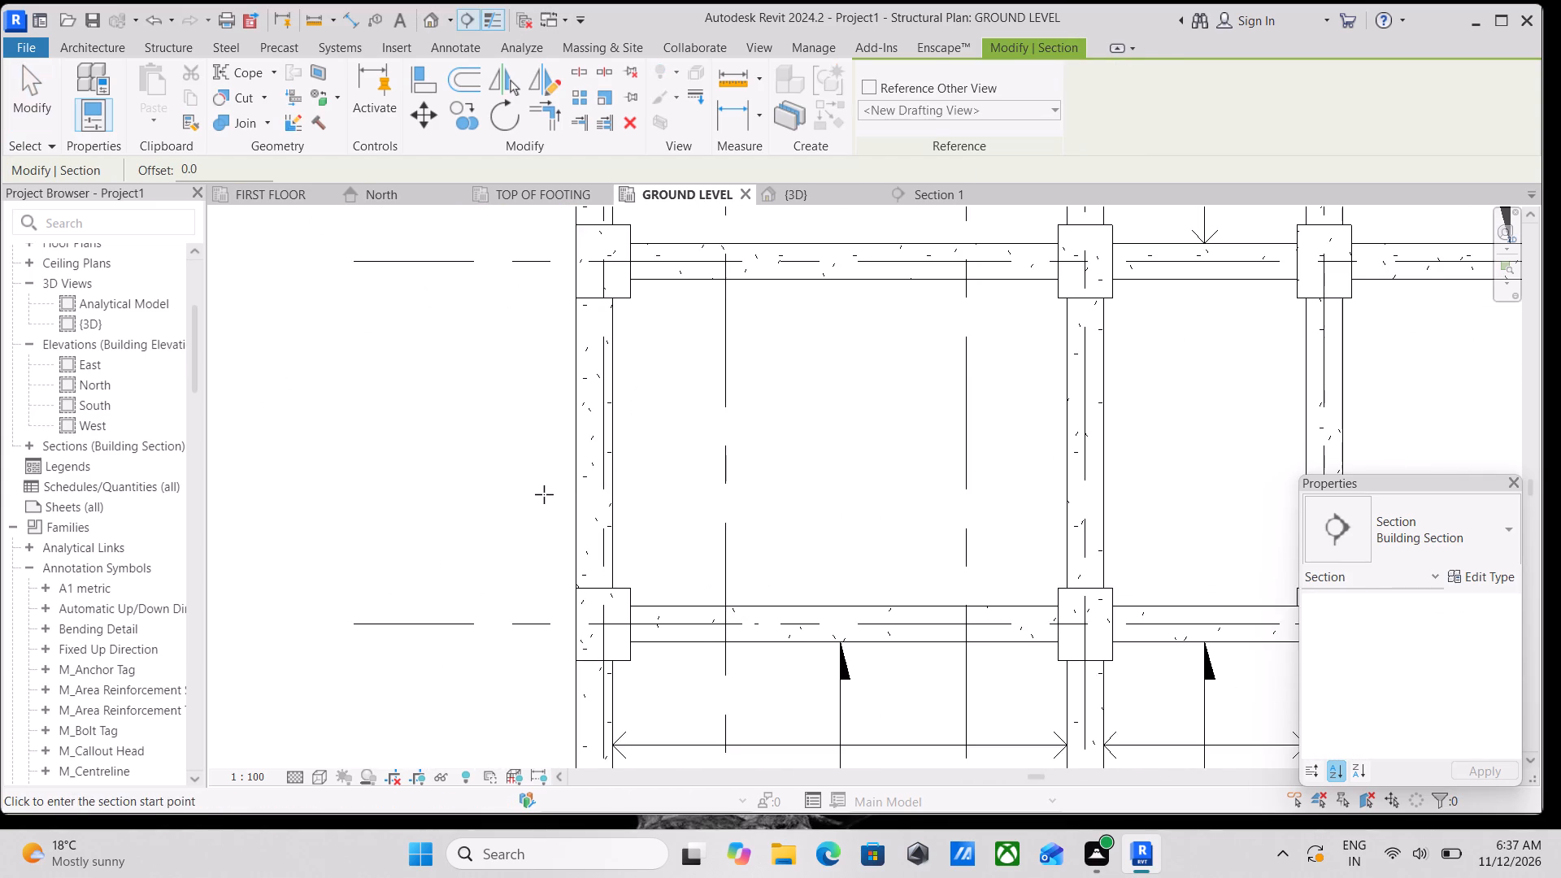
{"action": "scroll", "coordinate": [544, 494], "scroll_direction": "down", "scroll_amount": 4}
{"action": "middle_click_drag", "start_coordinate": [544, 494], "coordinate": [538, 378]}
{"action": "scroll", "coordinate": [535, 423], "scroll_direction": "down", "scroll_amount": 1}
{"action": "scroll", "coordinate": [551, 413], "scroll_direction": "up", "scroll_amount": 4}
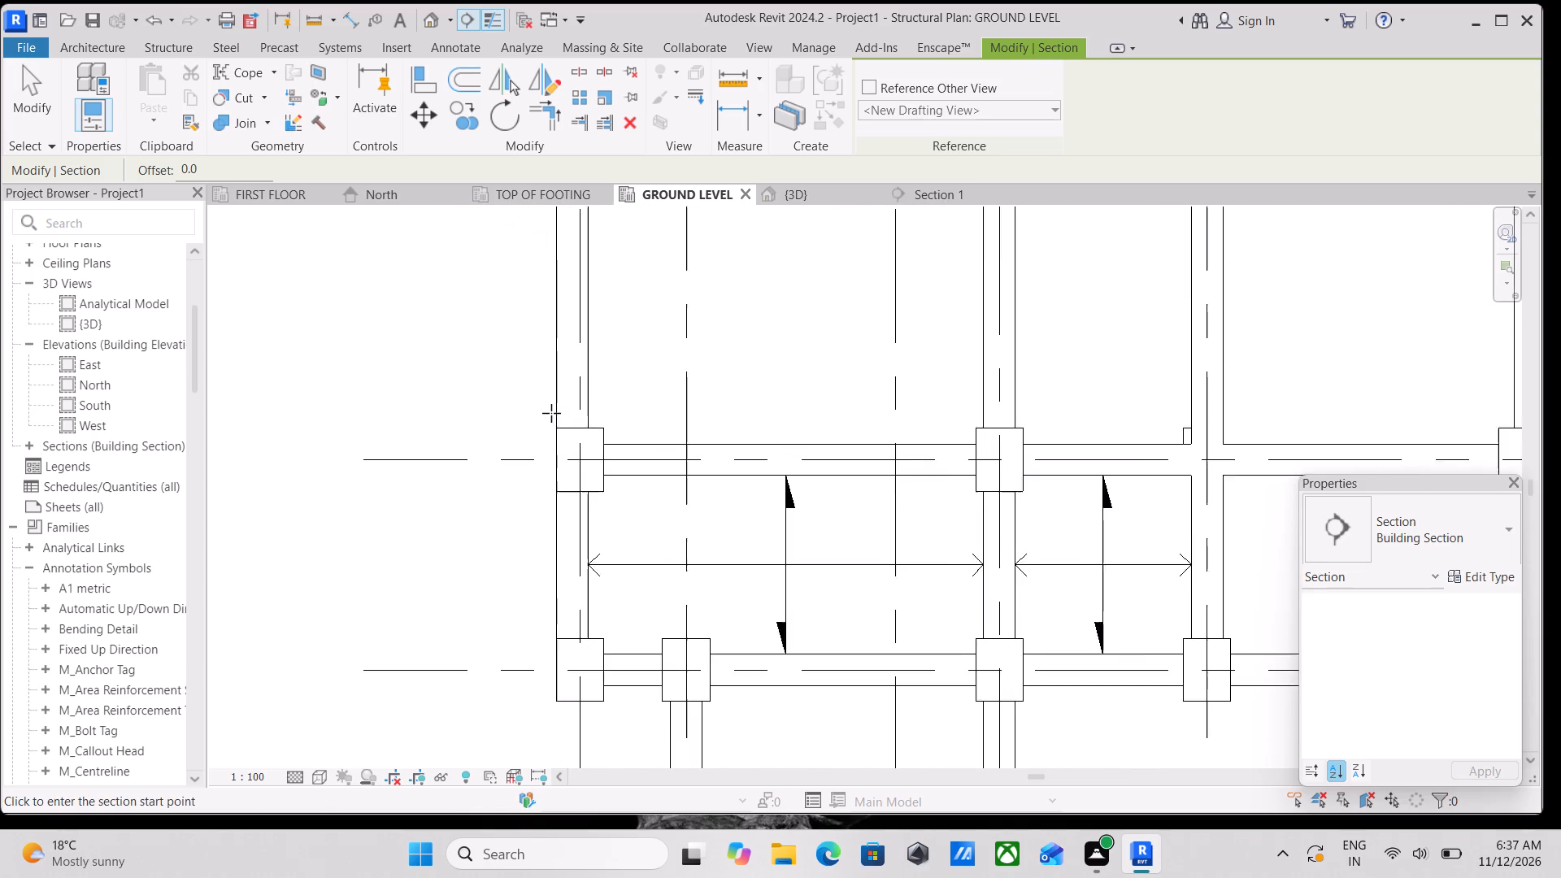
{"action": "scroll", "coordinate": [551, 413], "scroll_direction": "down", "scroll_amount": 8}
{"action": "middle_click_drag", "start_coordinate": [552, 409], "coordinate": [609, 423]}
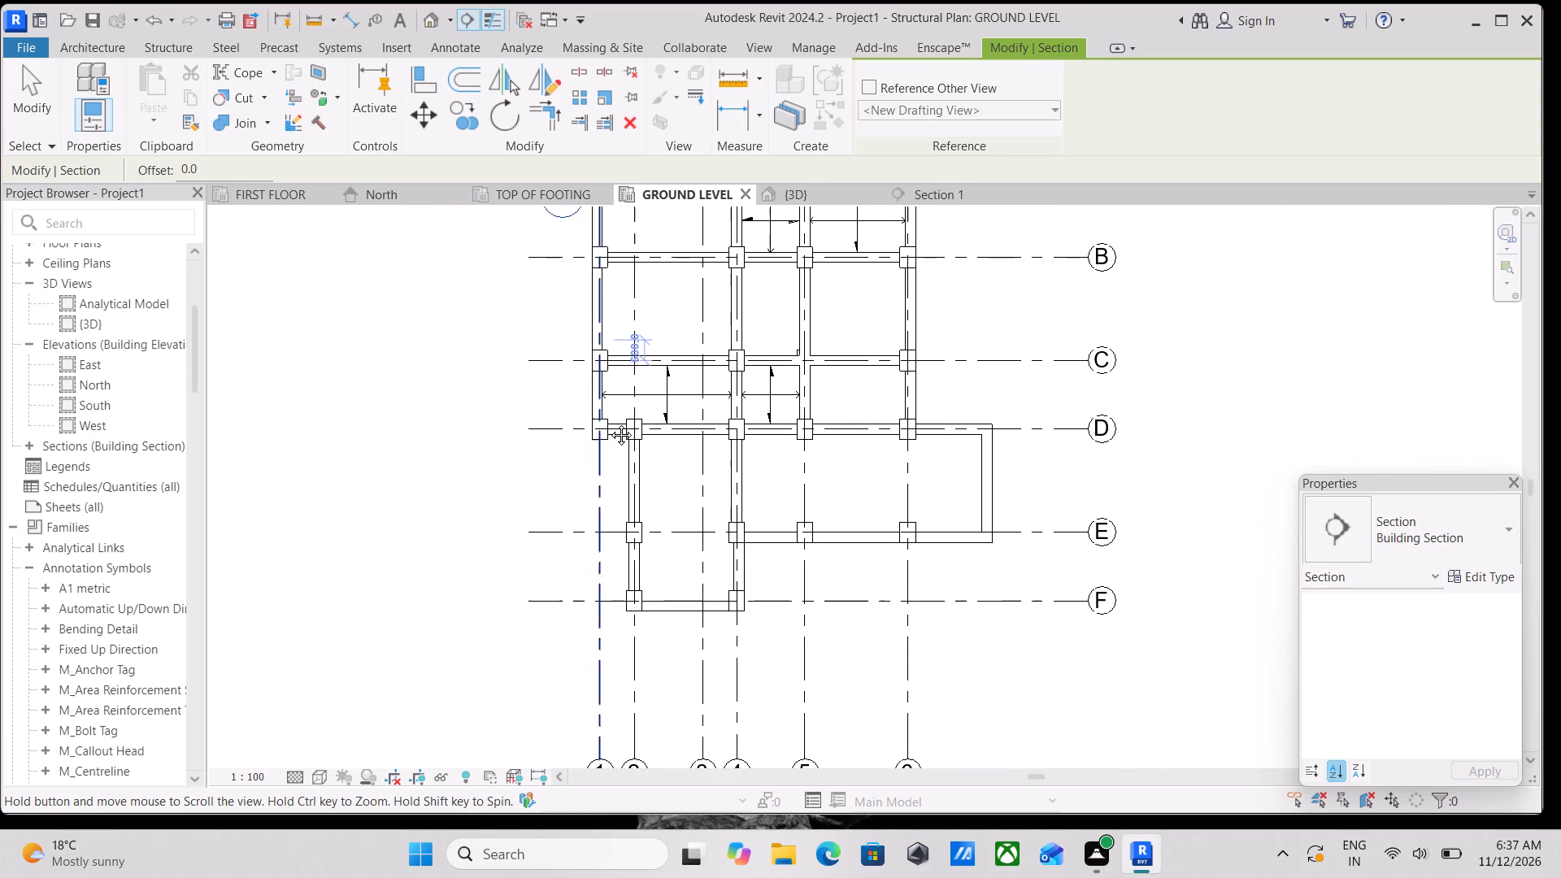
{"action": "middle_click_drag", "start_coordinate": [609, 423], "coordinate": [614, 506]}
{"action": "scroll", "coordinate": [589, 475], "scroll_direction": "up", "scroll_amount": 4}
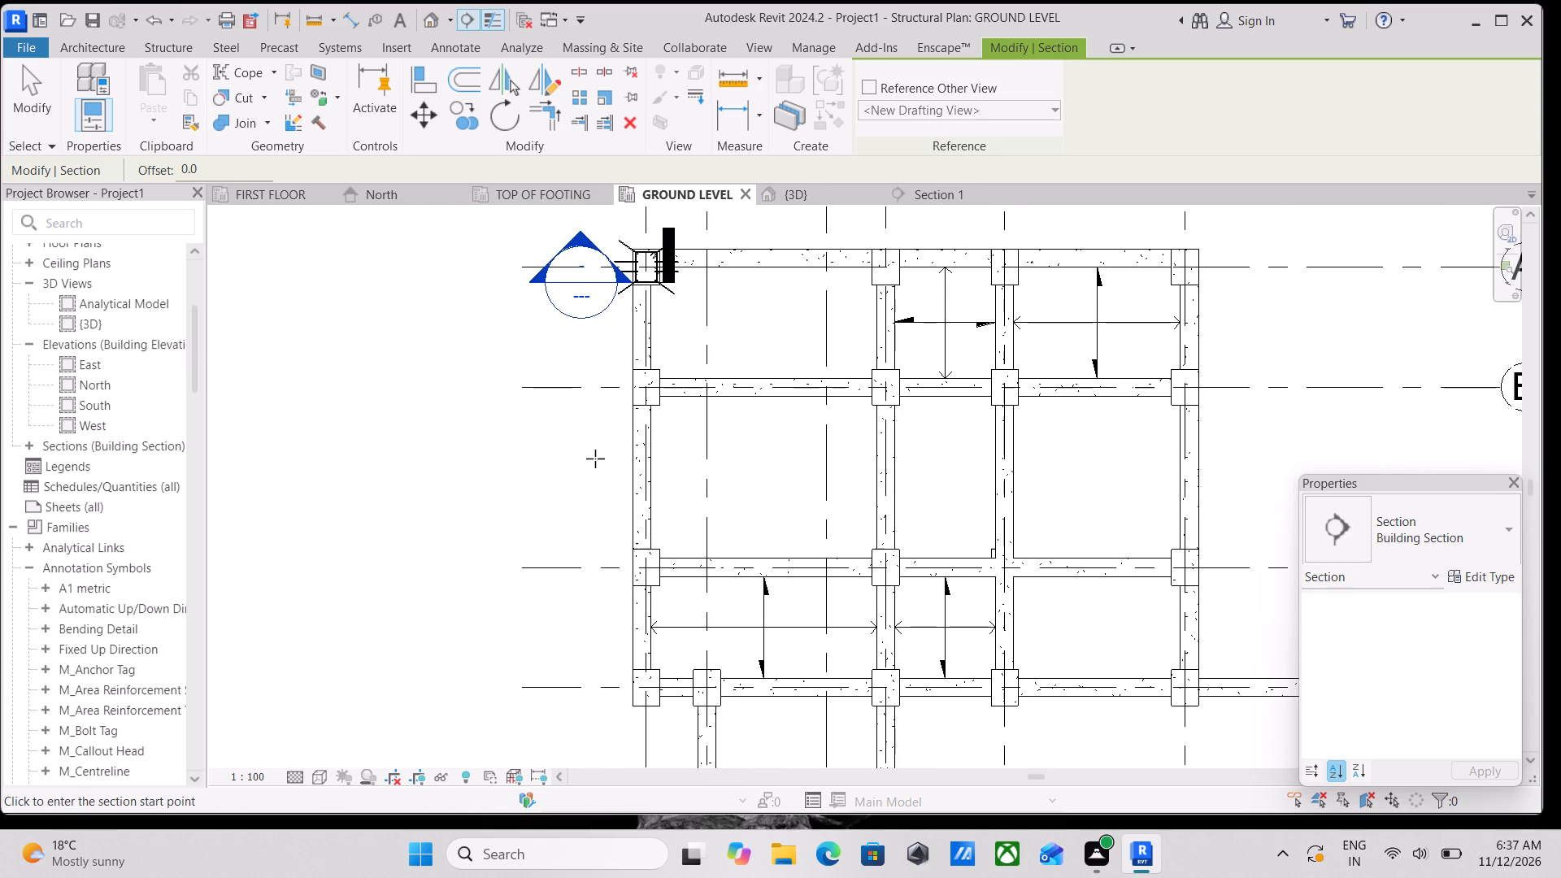
{"action": "scroll", "coordinate": [600, 475], "scroll_direction": "up", "scroll_amount": 3}
{"action": "middle_click_drag", "start_coordinate": [606, 534], "coordinate": [587, 622]}
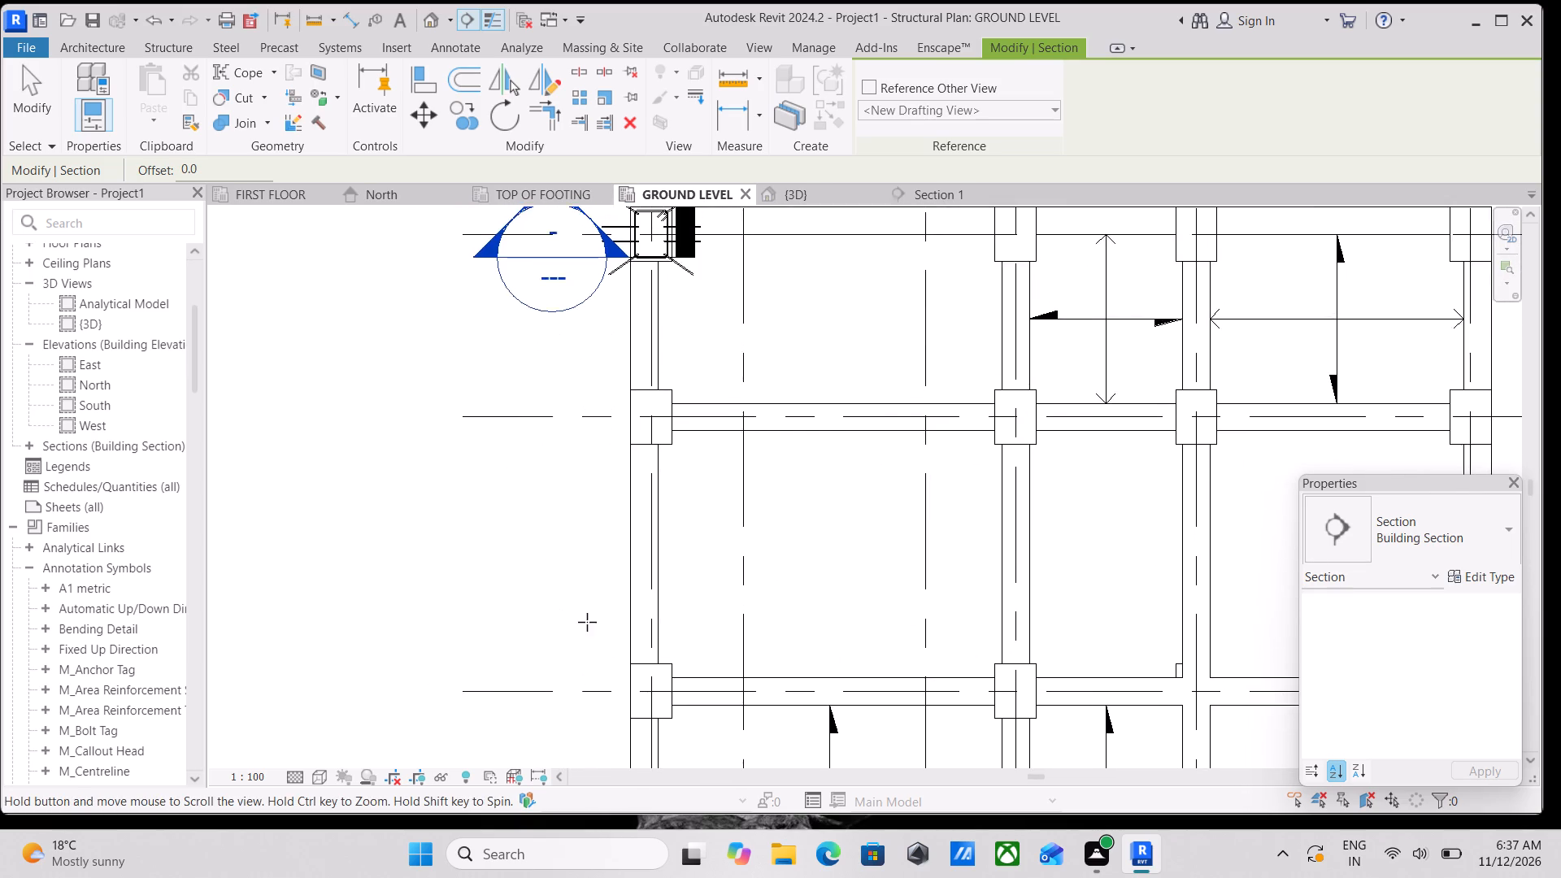
{"action": "scroll", "coordinate": [587, 622], "scroll_direction": "up", "scroll_amount": 1}
{"action": "scroll", "coordinate": [617, 359], "scroll_direction": "up", "scroll_amount": 1}
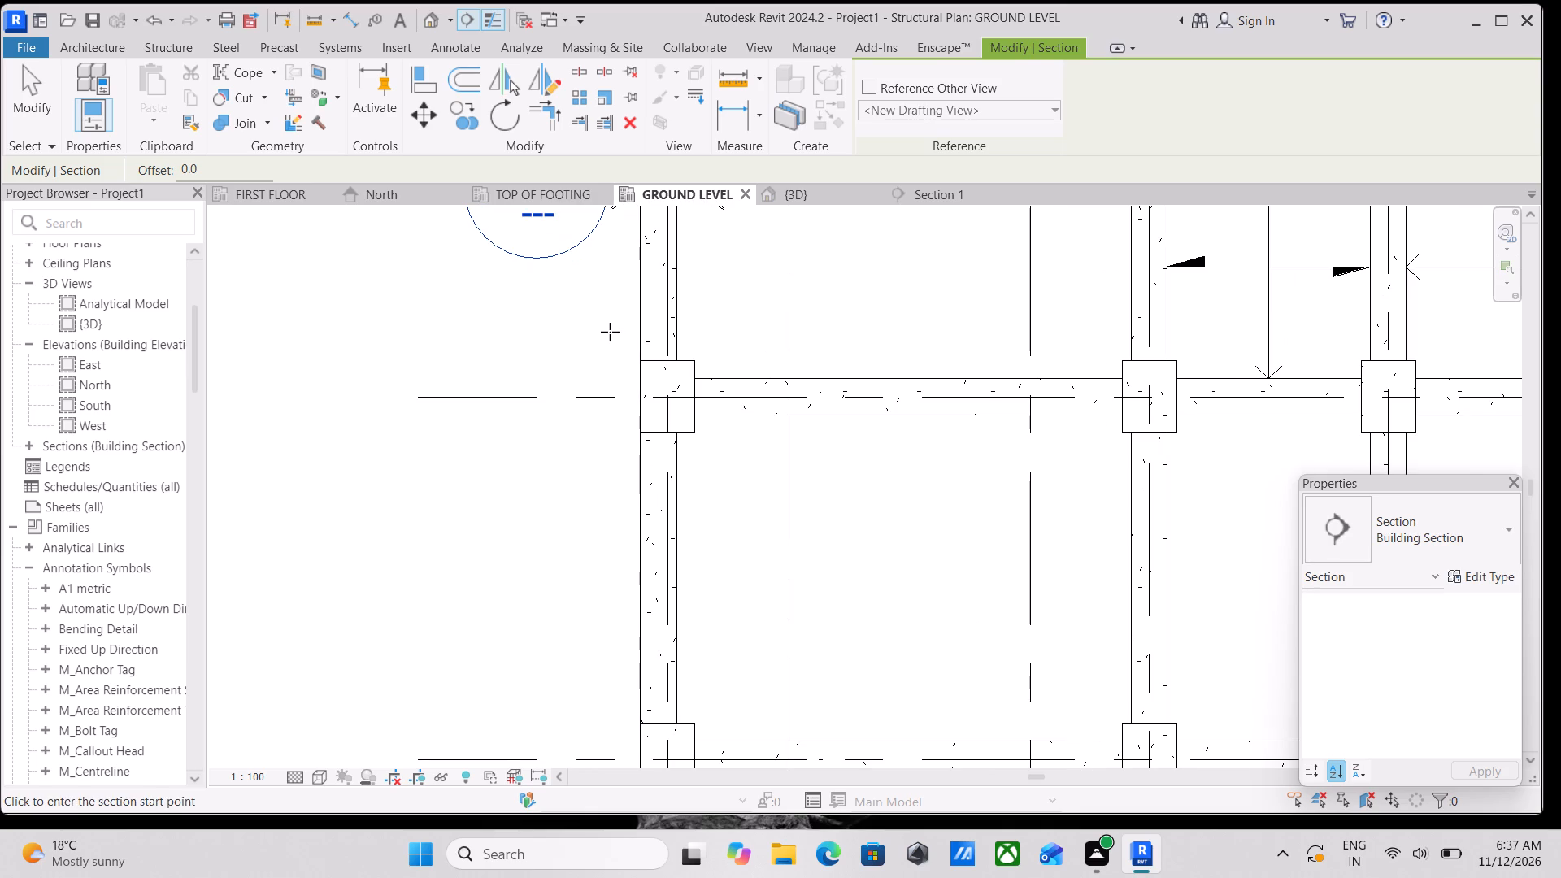
{"action": "left_click", "coordinate": [610, 332]}
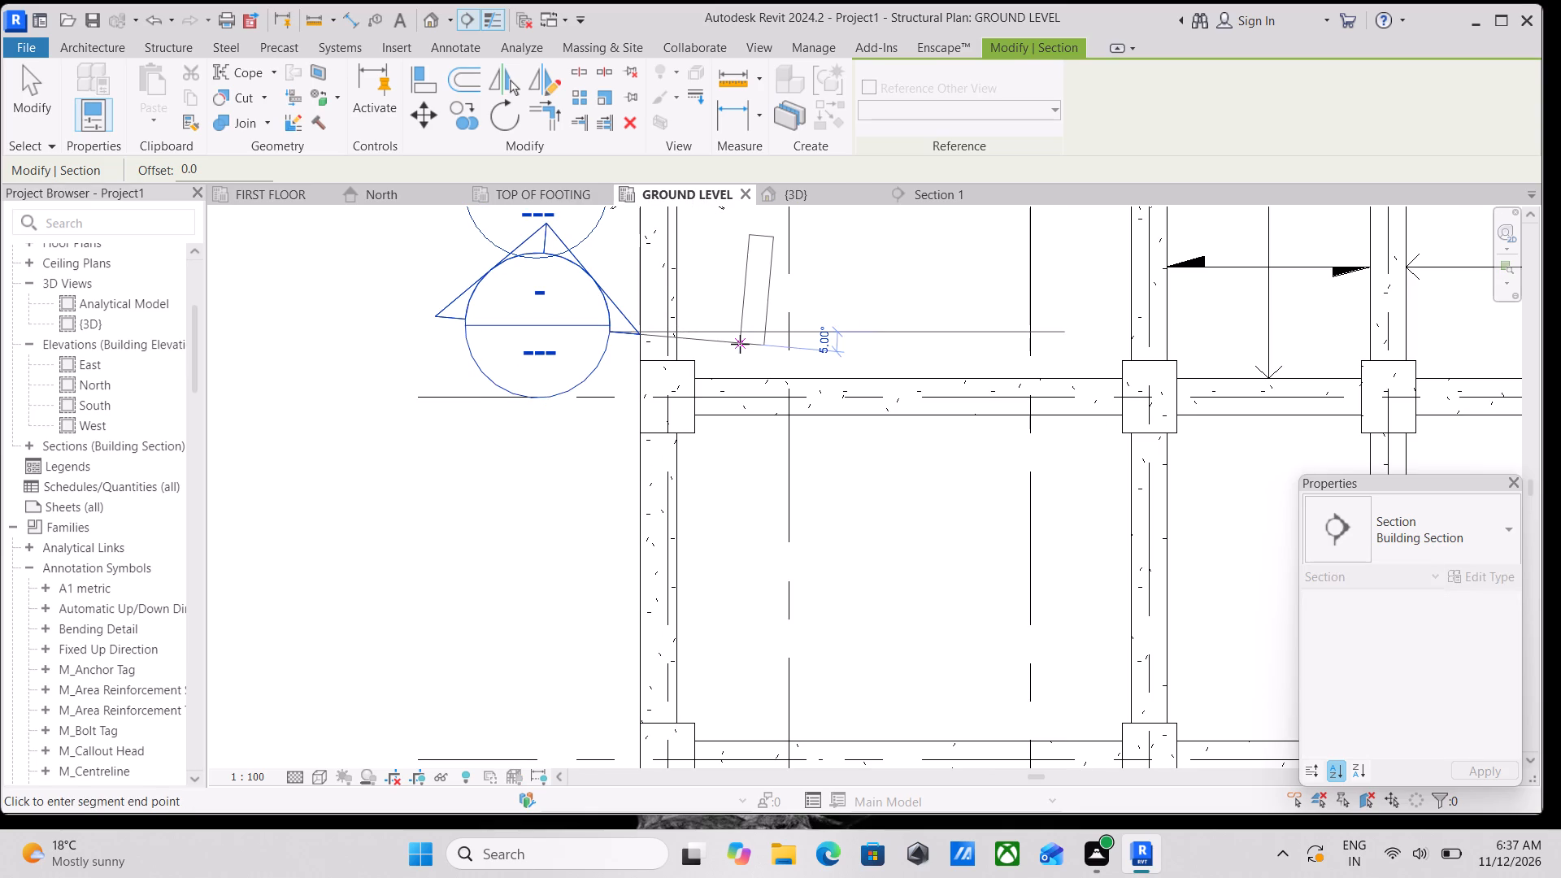
{"action": "left_click", "coordinate": [740, 334]}
Shorten the new section's view depth so its far clip falls on the grid 1 beam, short of the corner column.
{"action": "scroll", "coordinate": [667, 386], "scroll_direction": "down", "scroll_amount": 3}
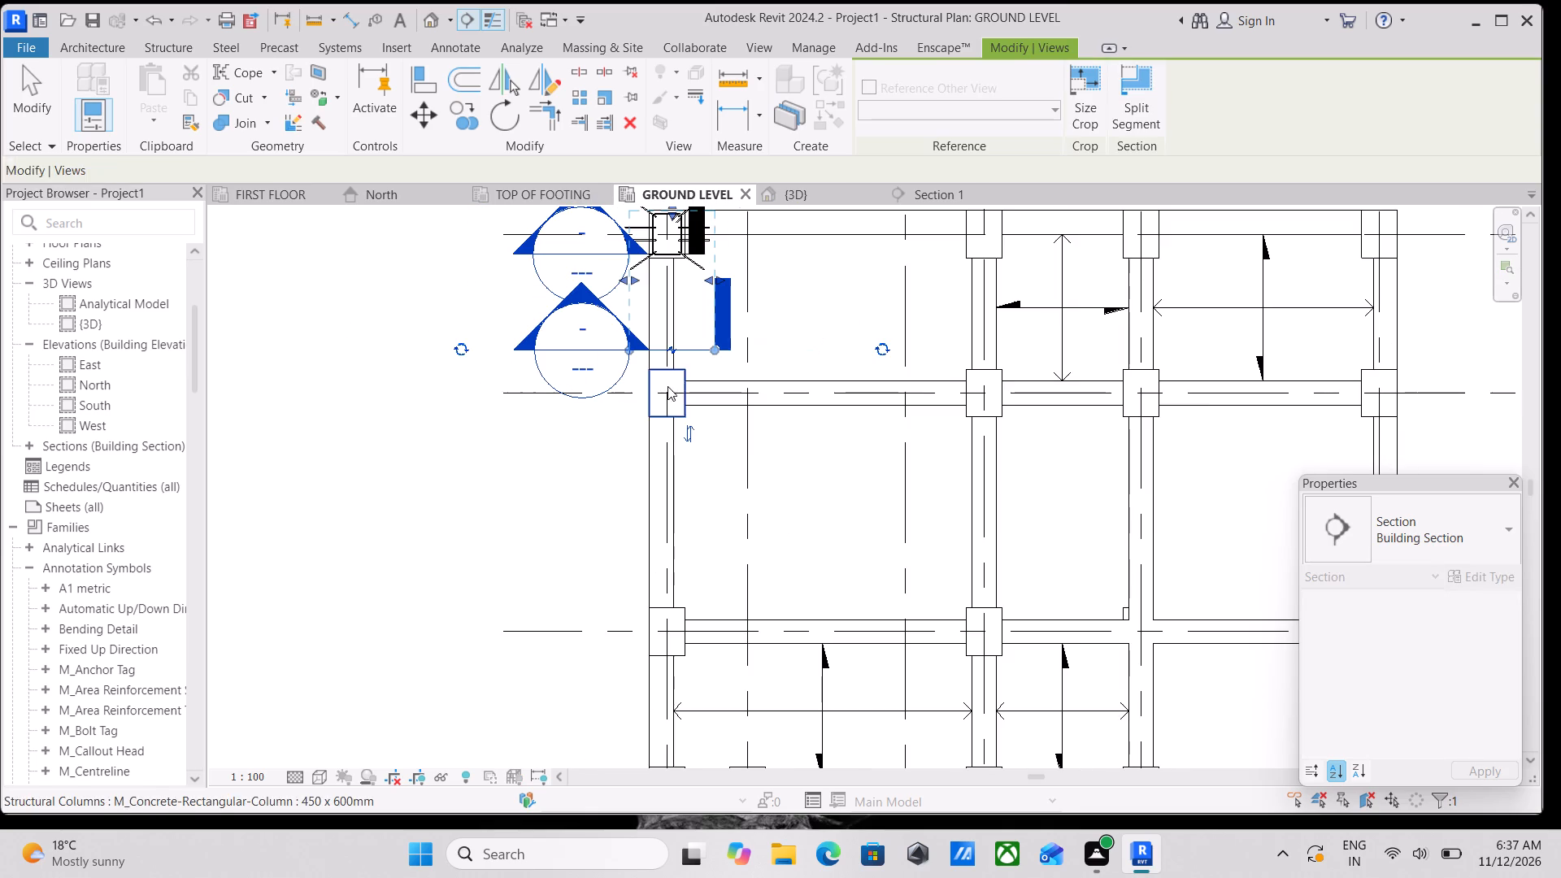
{"action": "middle_click_drag", "start_coordinate": [699, 310], "coordinate": [722, 432]}
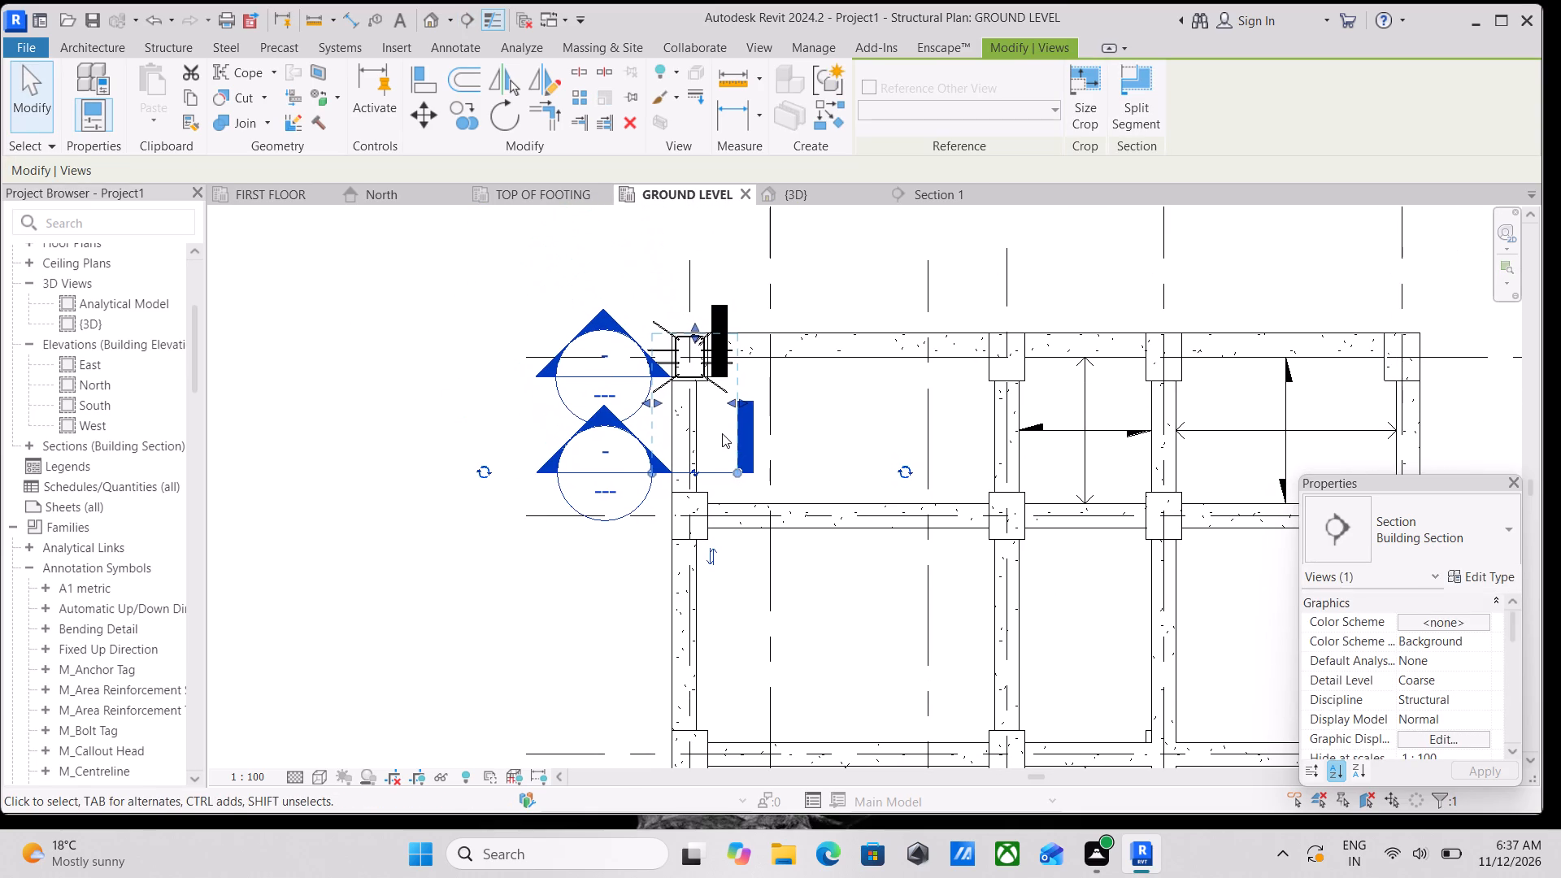
{"action": "scroll", "coordinate": [707, 312], "scroll_direction": "up", "scroll_amount": 6}
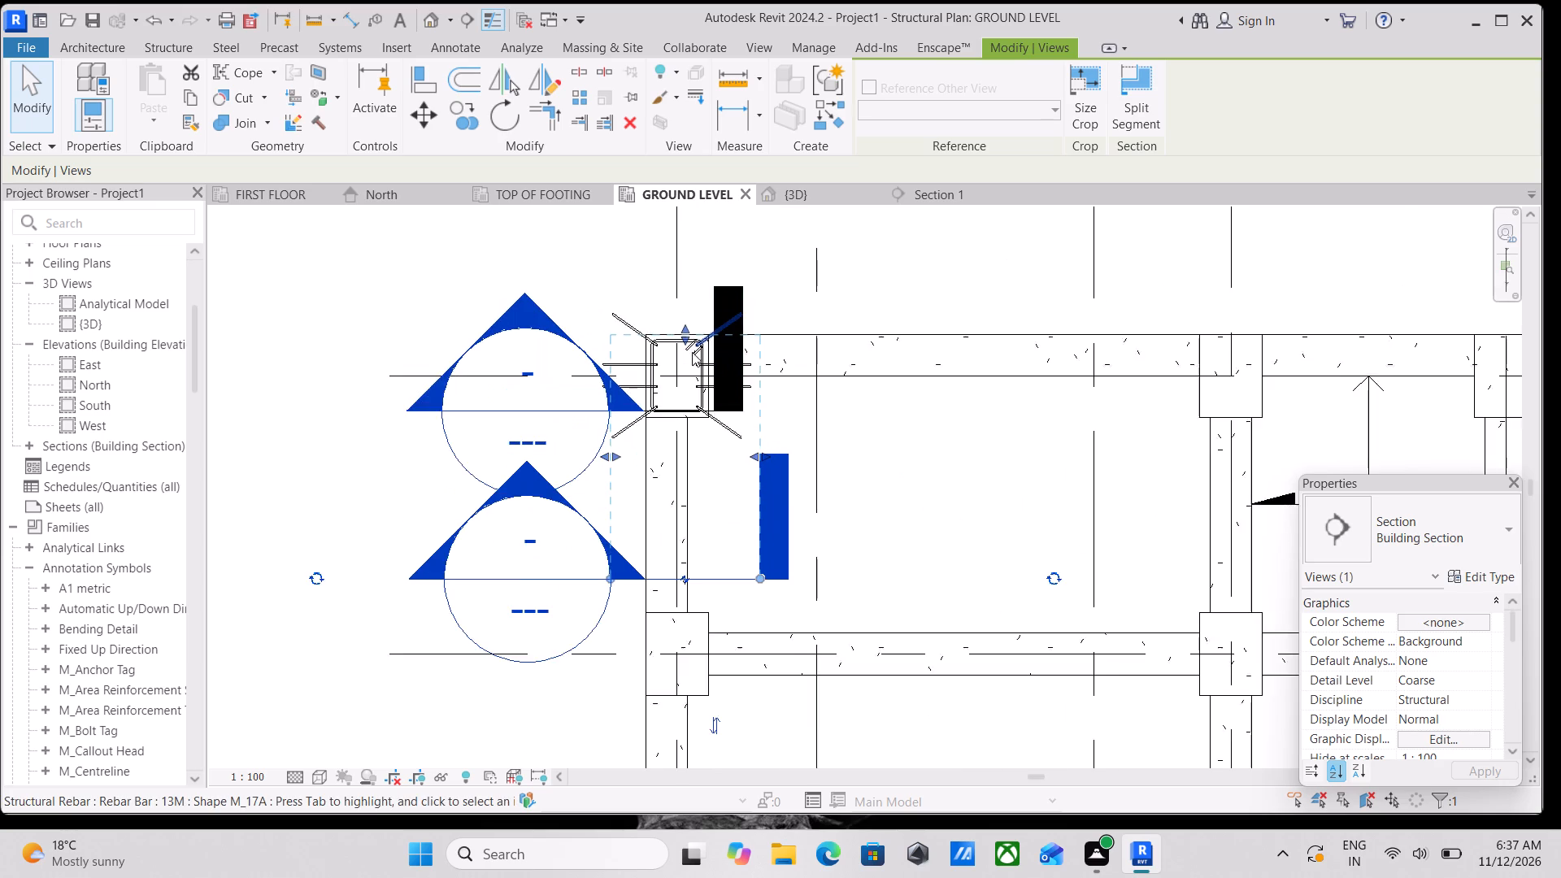
{"action": "scroll", "coordinate": [692, 352], "scroll_direction": "up", "scroll_amount": 2}
{"action": "left_click_drag", "start_coordinate": [680, 326], "coordinate": [678, 326]}
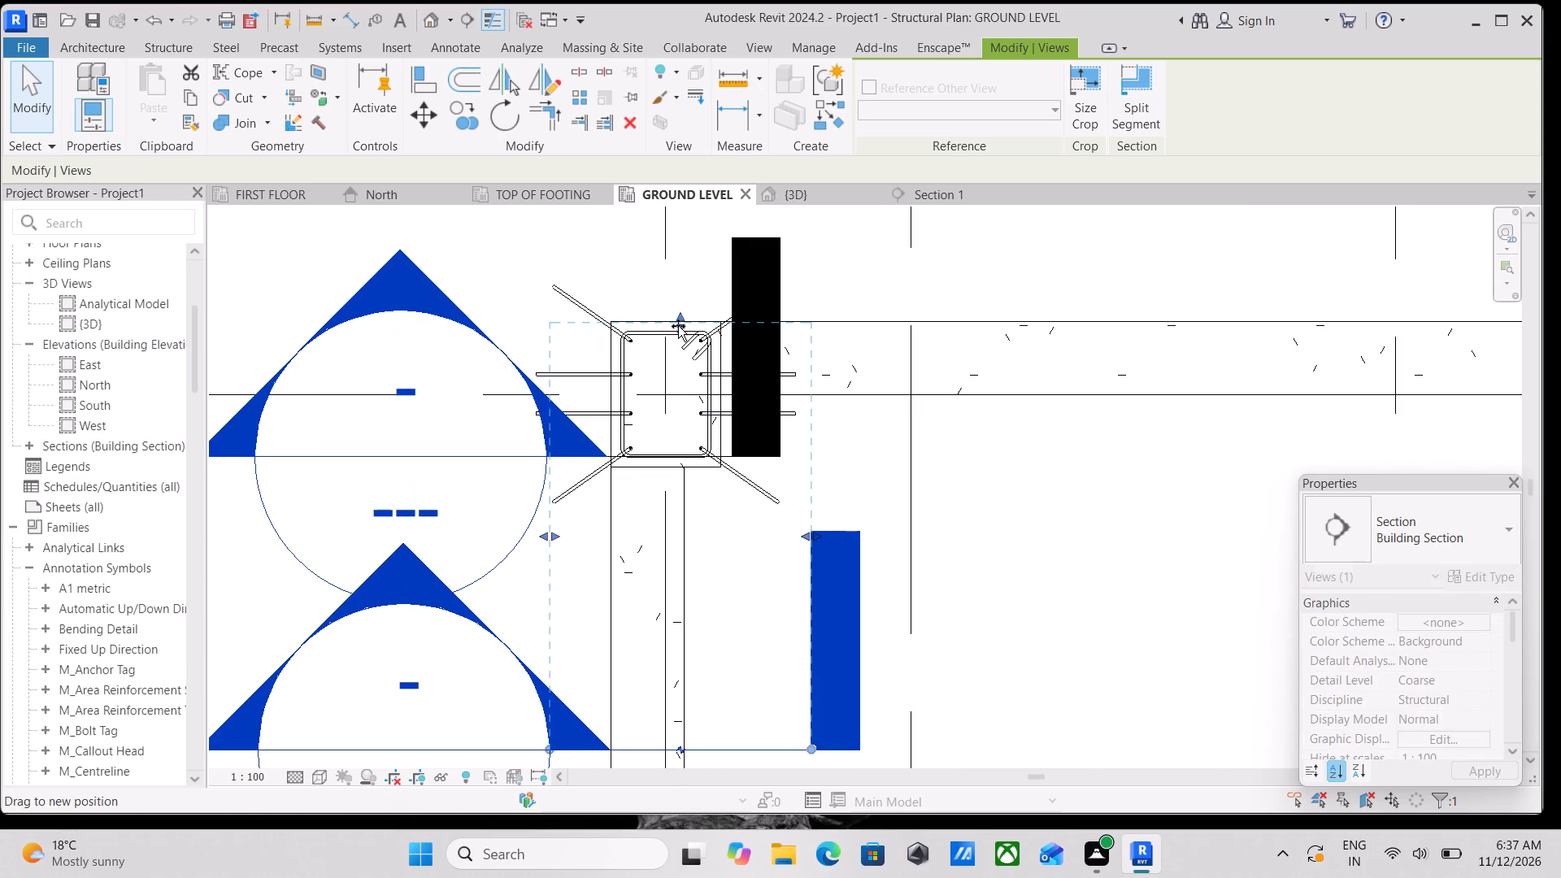
{"action": "left_click_drag", "start_coordinate": [678, 326], "coordinate": [640, 642]}
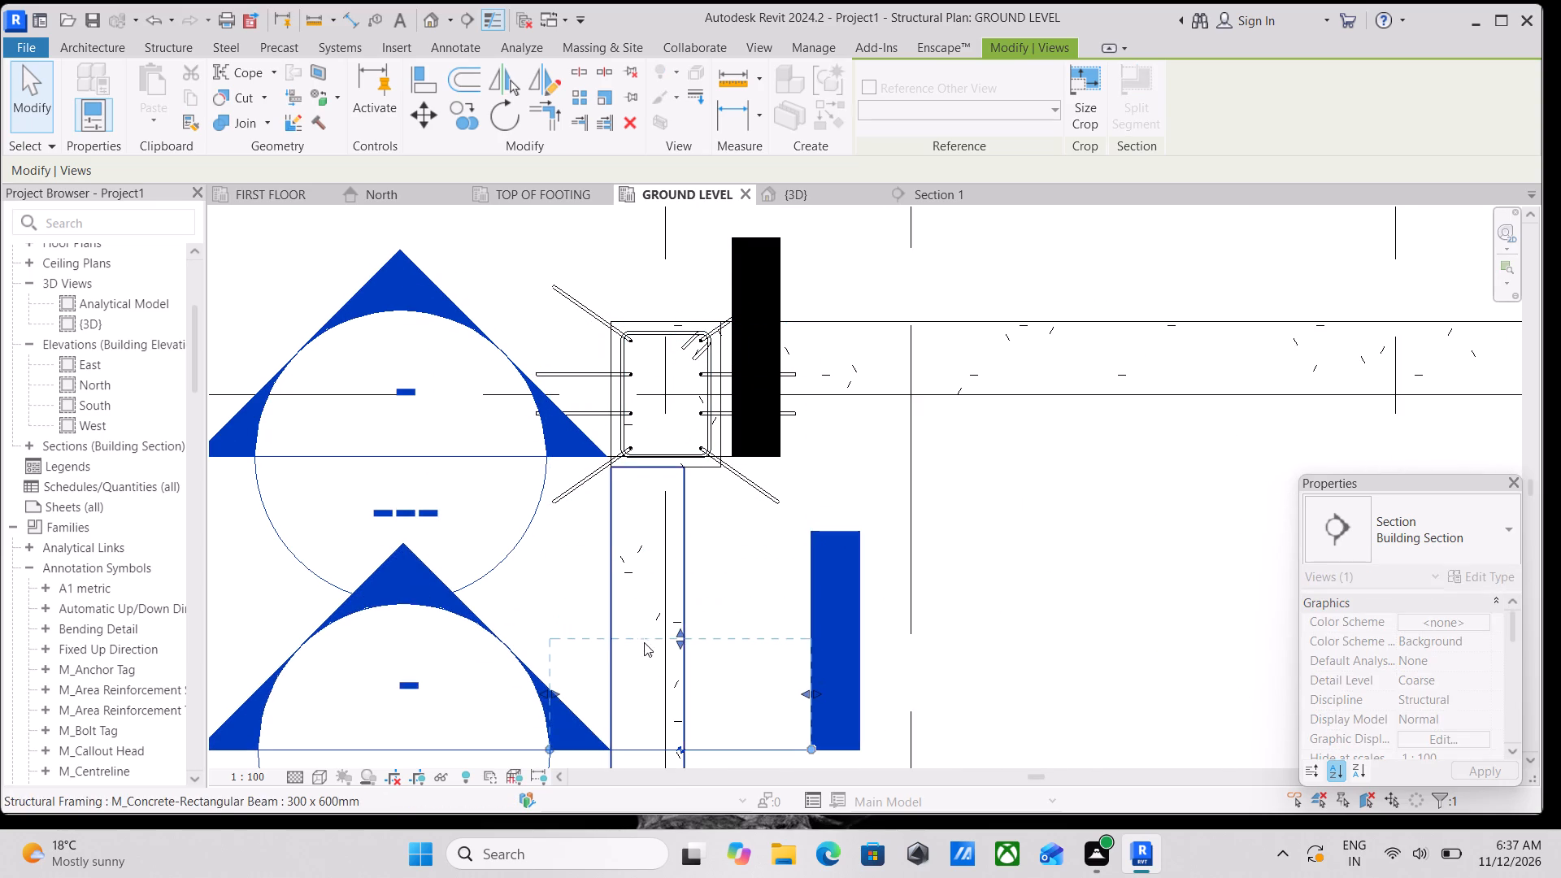
Nudge the new section line along the beam until it sits just clear of the column at grids B and 1.
{"action": "scroll", "coordinate": [653, 642], "scroll_direction": "down", "scroll_amount": 2}
{"action": "middle_click_drag", "start_coordinate": [653, 642], "coordinate": [647, 483]}
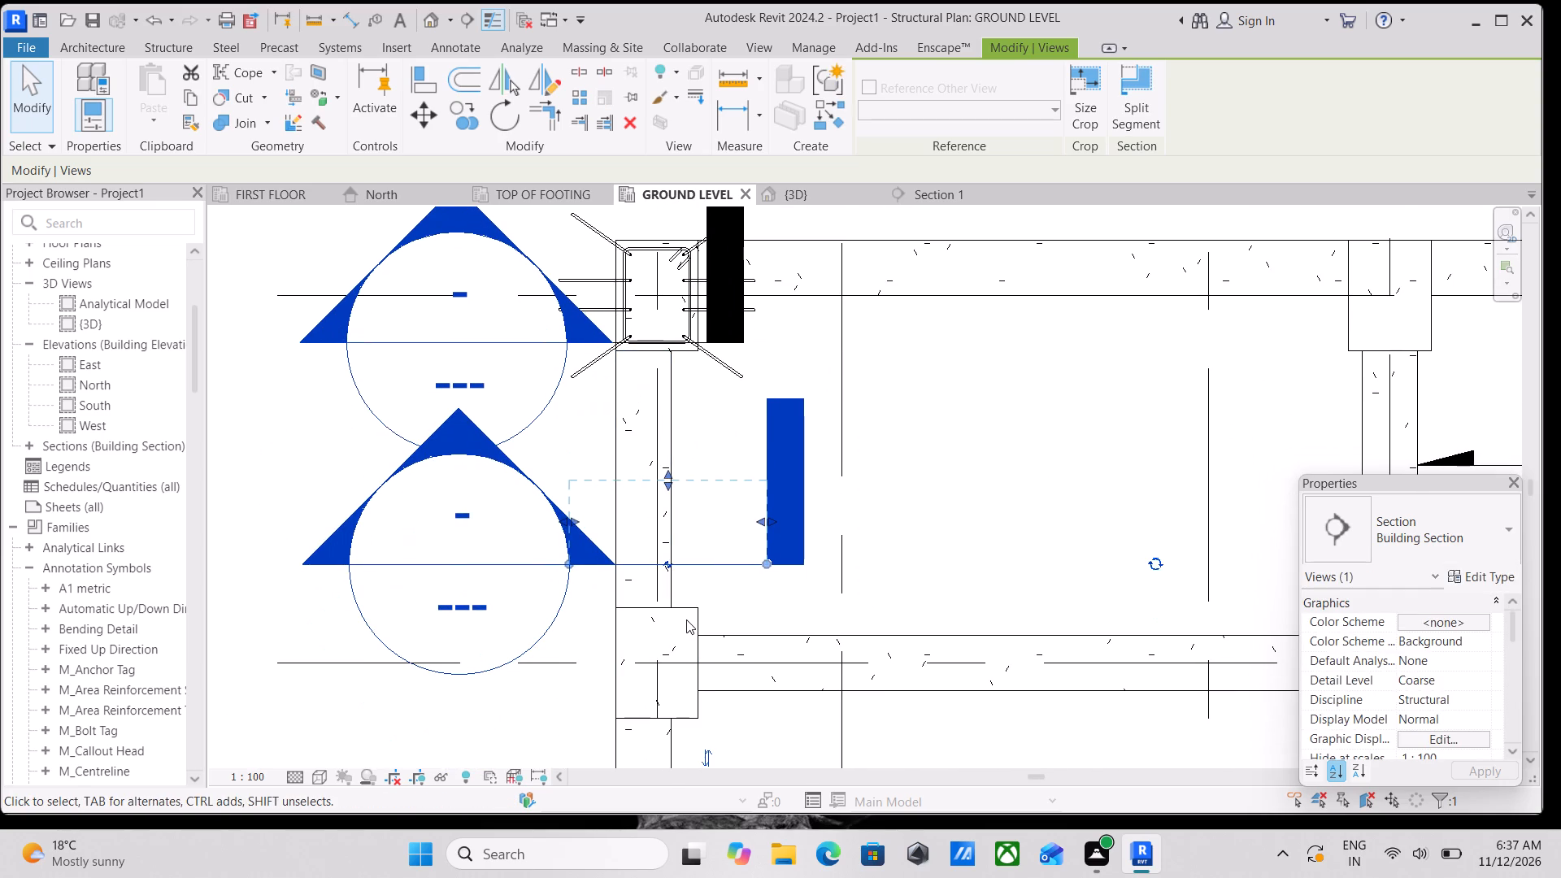
{"action": "key", "text": "Down"}
{"action": "key", "text": "Down"}
{"action": "key", "text": "Down"}
{"action": "key", "text": "Down"}
{"action": "key", "text": "Down"}
{"action": "key", "text": "Down"}
{"action": "key", "text": "Down"}
{"action": "key", "text": "Down"}
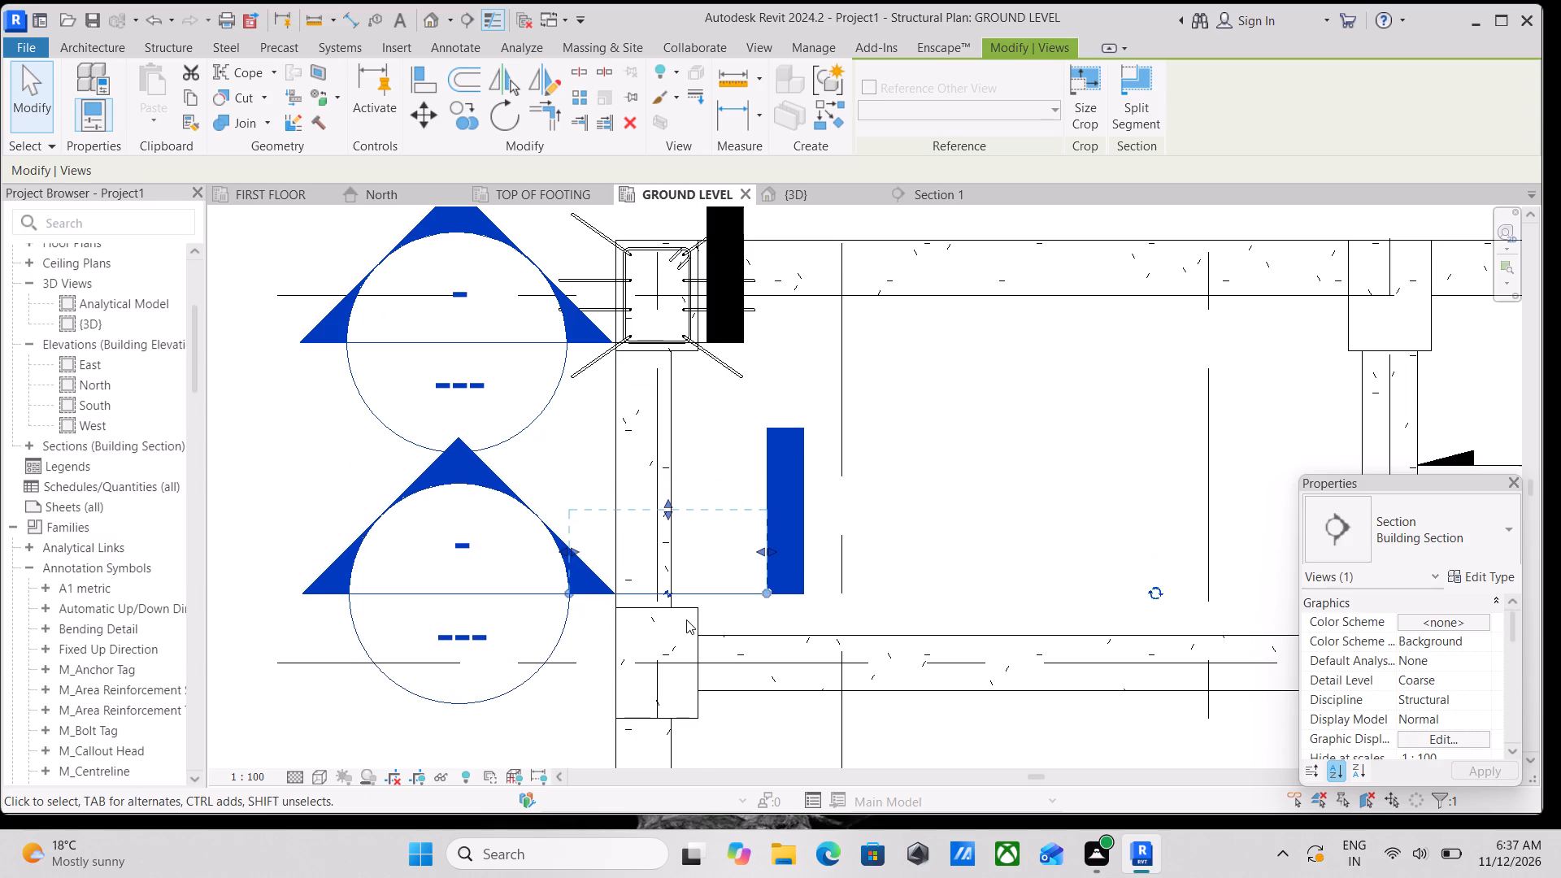
{"action": "key", "text": "Down"}
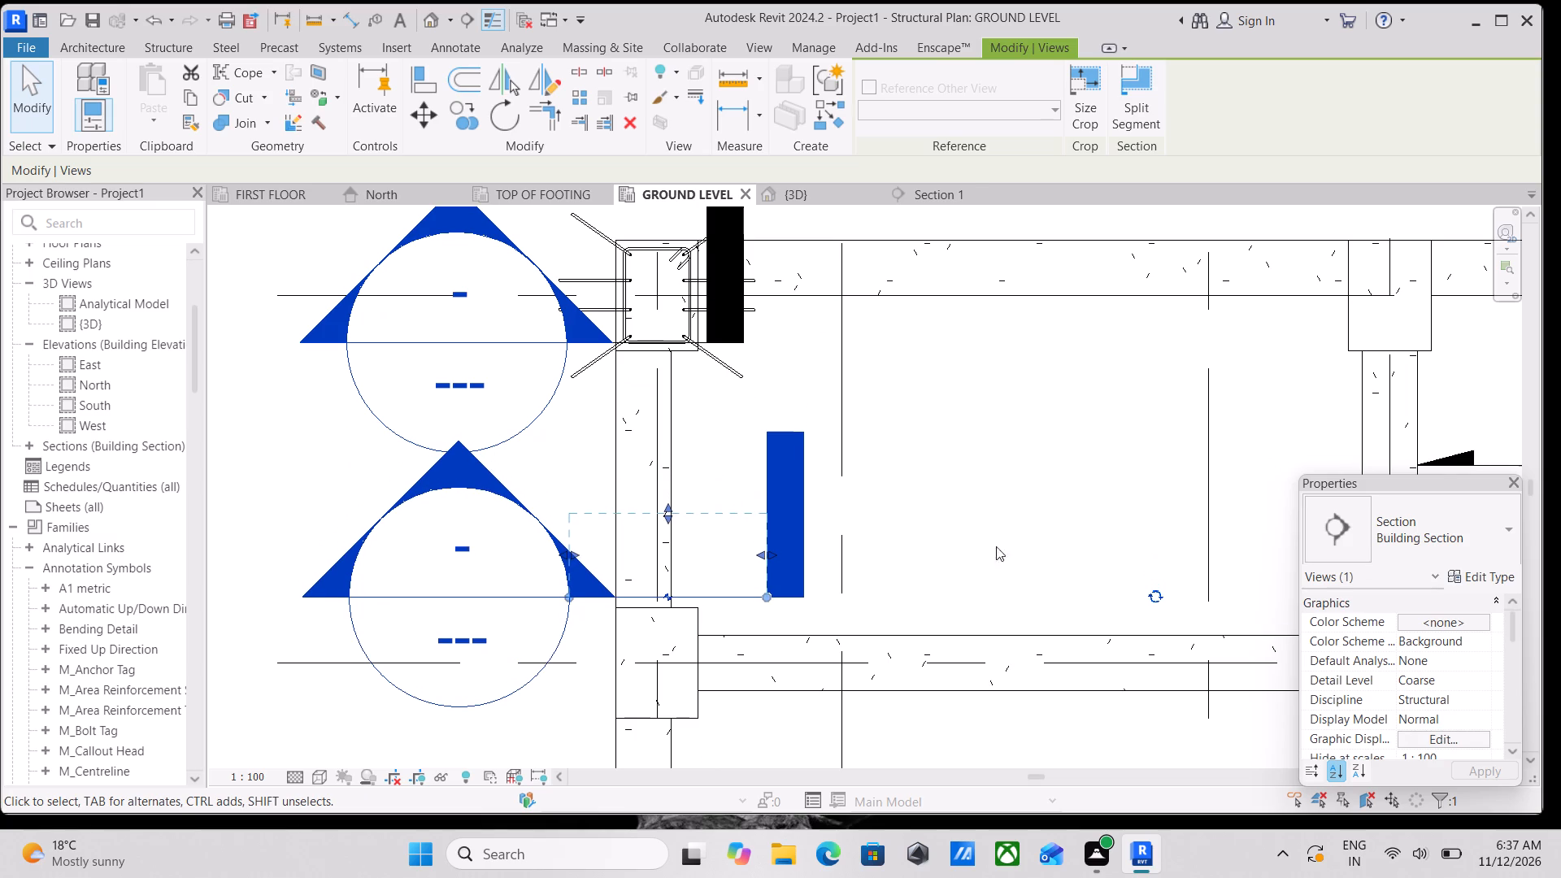
Pull the crop boundary and line end on the section's tail side in closer to the grid 1 beam.
{"action": "scroll", "coordinate": [818, 639], "scroll_direction": "up", "scroll_amount": 1}
{"action": "scroll", "coordinate": [760, 606], "scroll_direction": "up", "scroll_amount": 3}
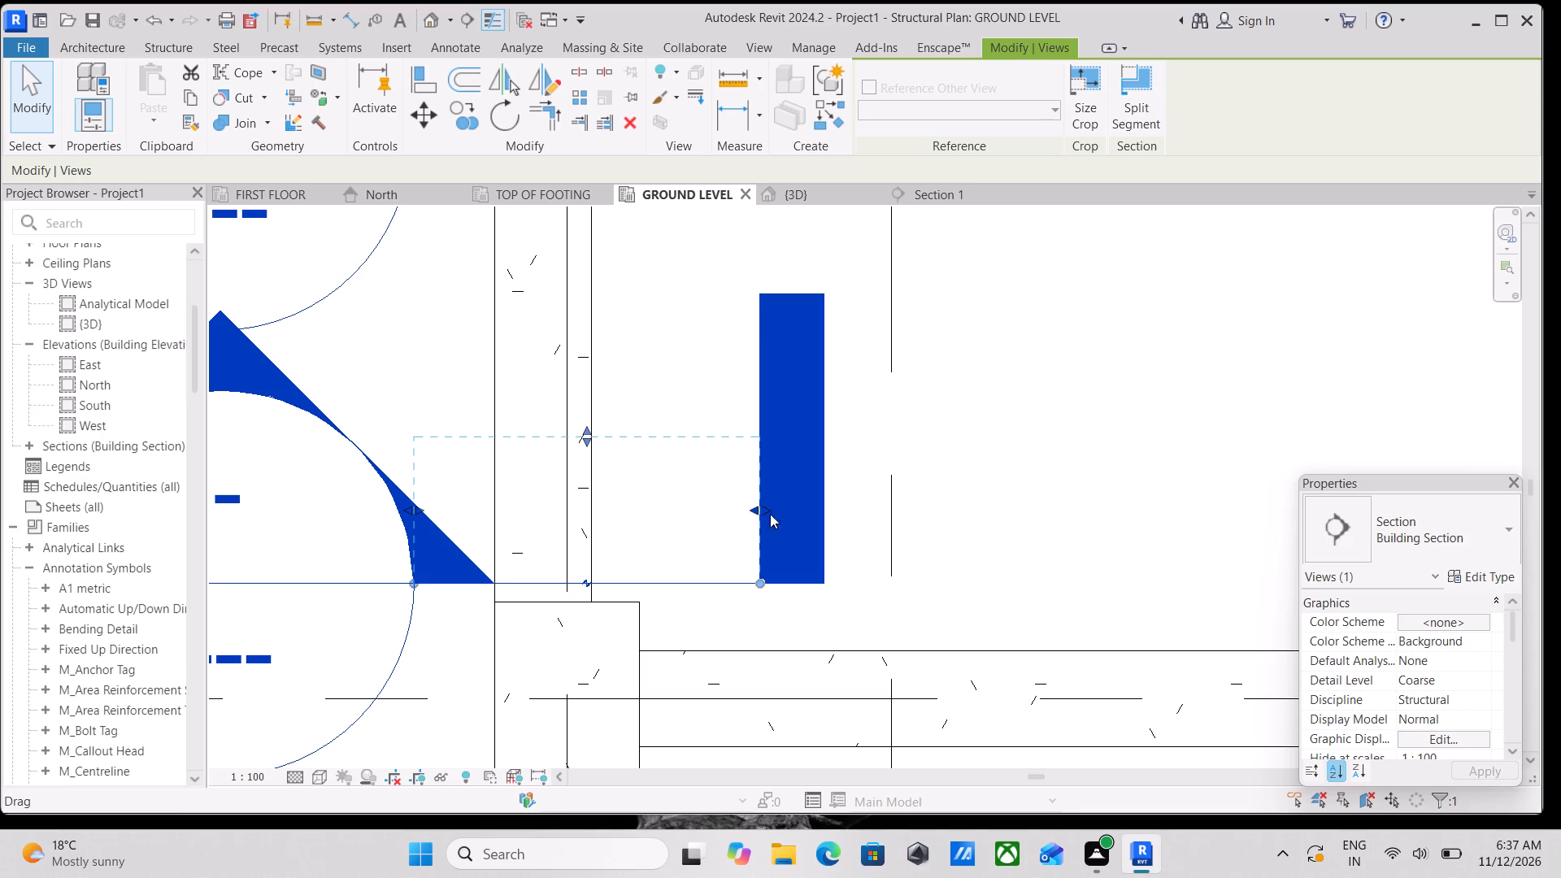
{"action": "left_click_drag", "start_coordinate": [749, 511], "coordinate": [656, 511]}
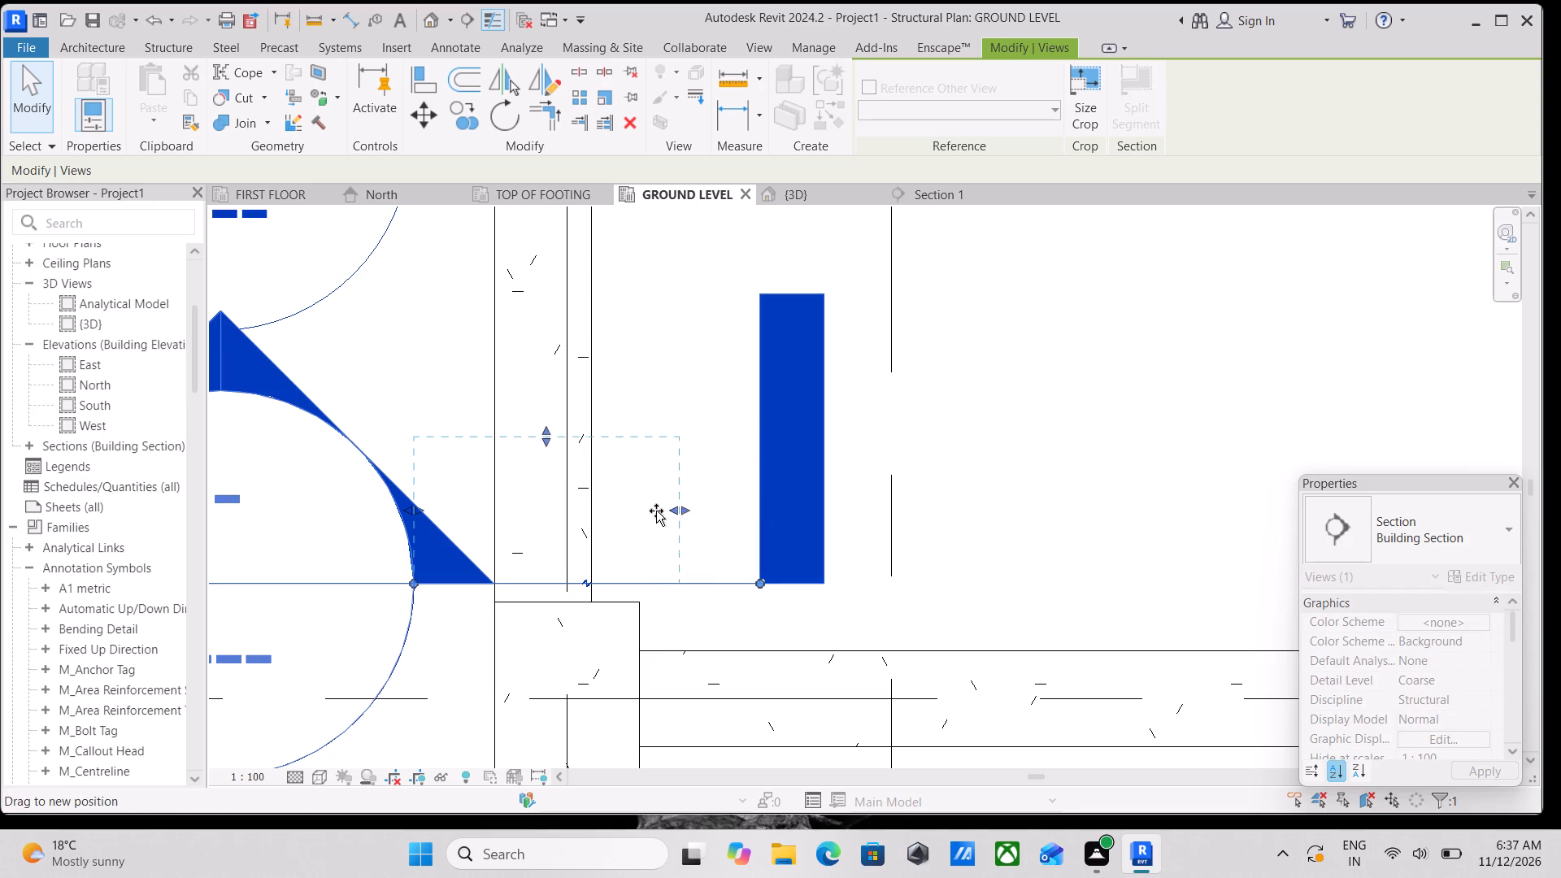
{"action": "left_click_drag", "start_coordinate": [656, 511], "coordinate": [610, 508]}
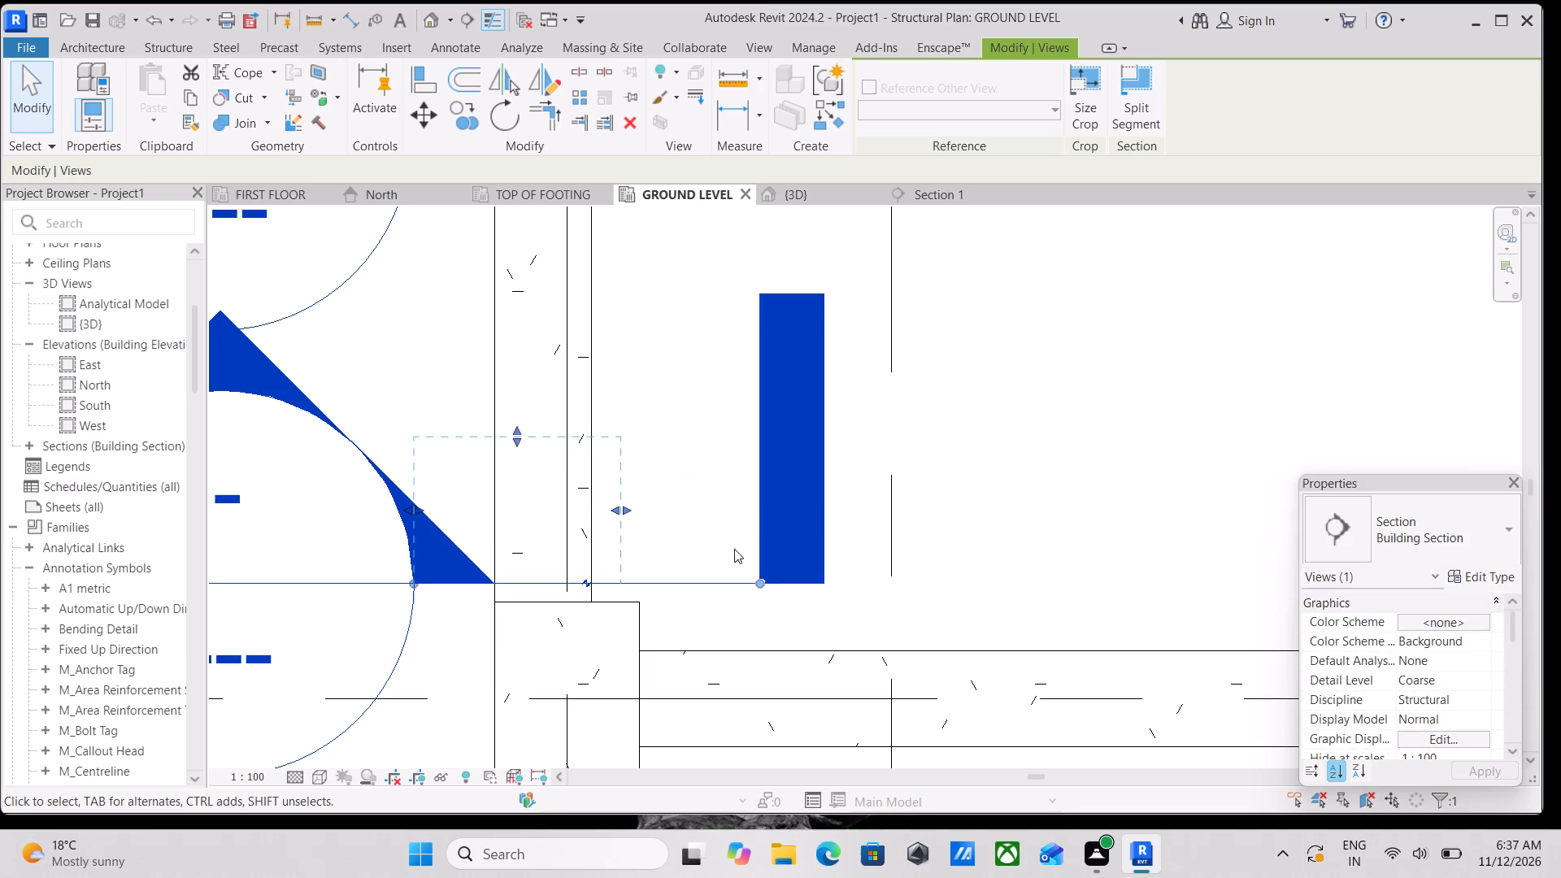
{"action": "left_click_drag", "start_coordinate": [762, 585], "coordinate": [682, 572]}
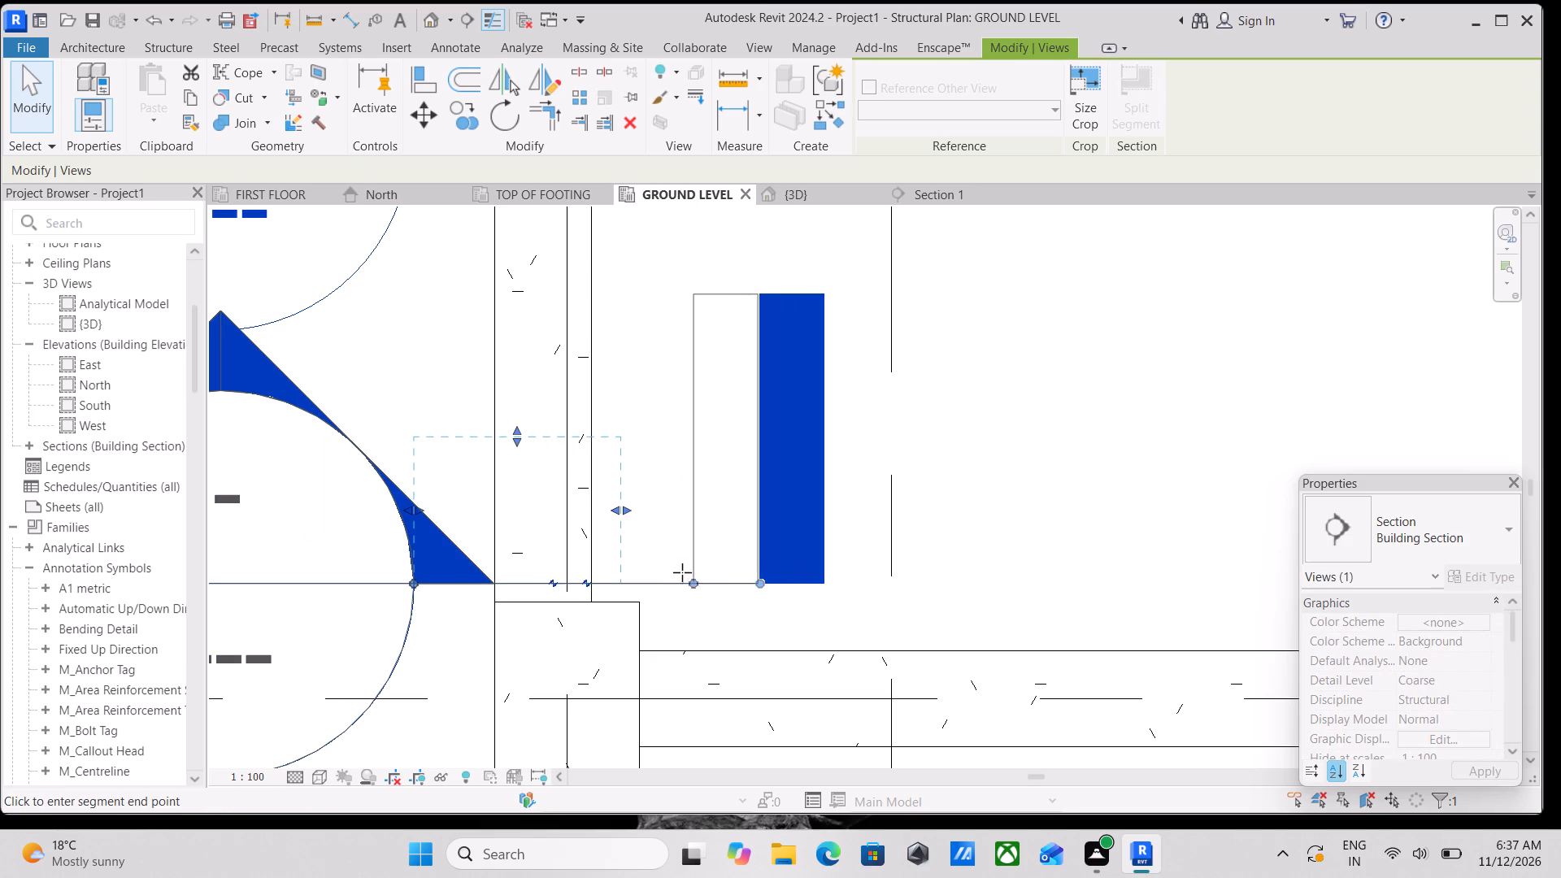
{"action": "left_click_drag", "start_coordinate": [682, 572], "coordinate": [678, 572]}
Pull the crop boundary on the section's head side in close to the beam's outer face, and adjust the line's head end slightly.
{"action": "scroll", "coordinate": [710, 562], "scroll_direction": "down", "scroll_amount": 1}
{"action": "middle_click_drag", "start_coordinate": [711, 562], "coordinate": [809, 562]}
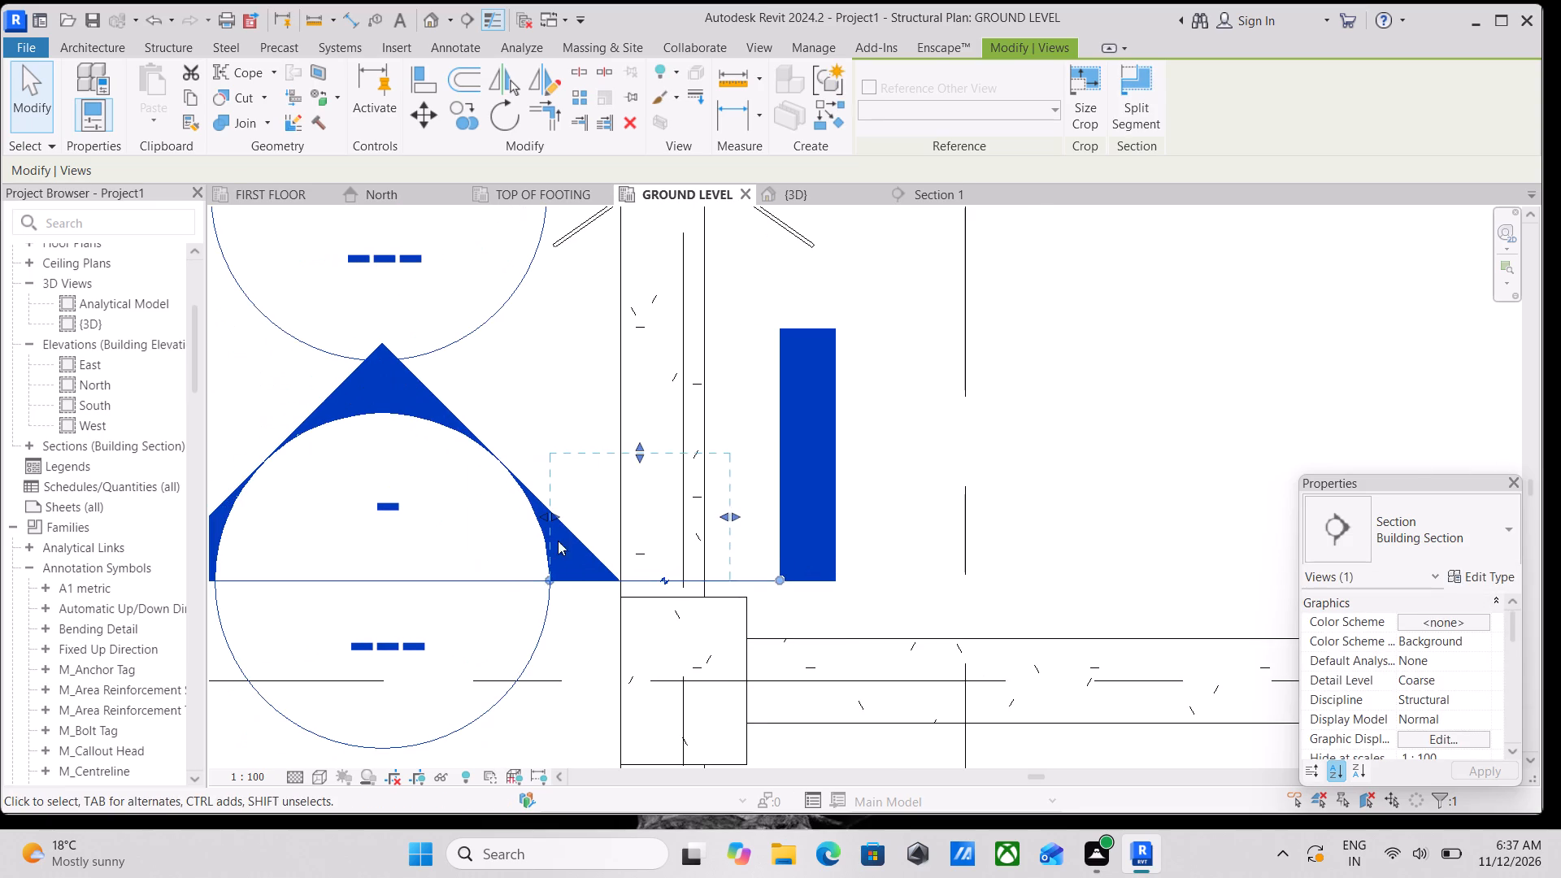
{"action": "scroll", "coordinate": [575, 519], "scroll_direction": "up", "scroll_amount": 5}
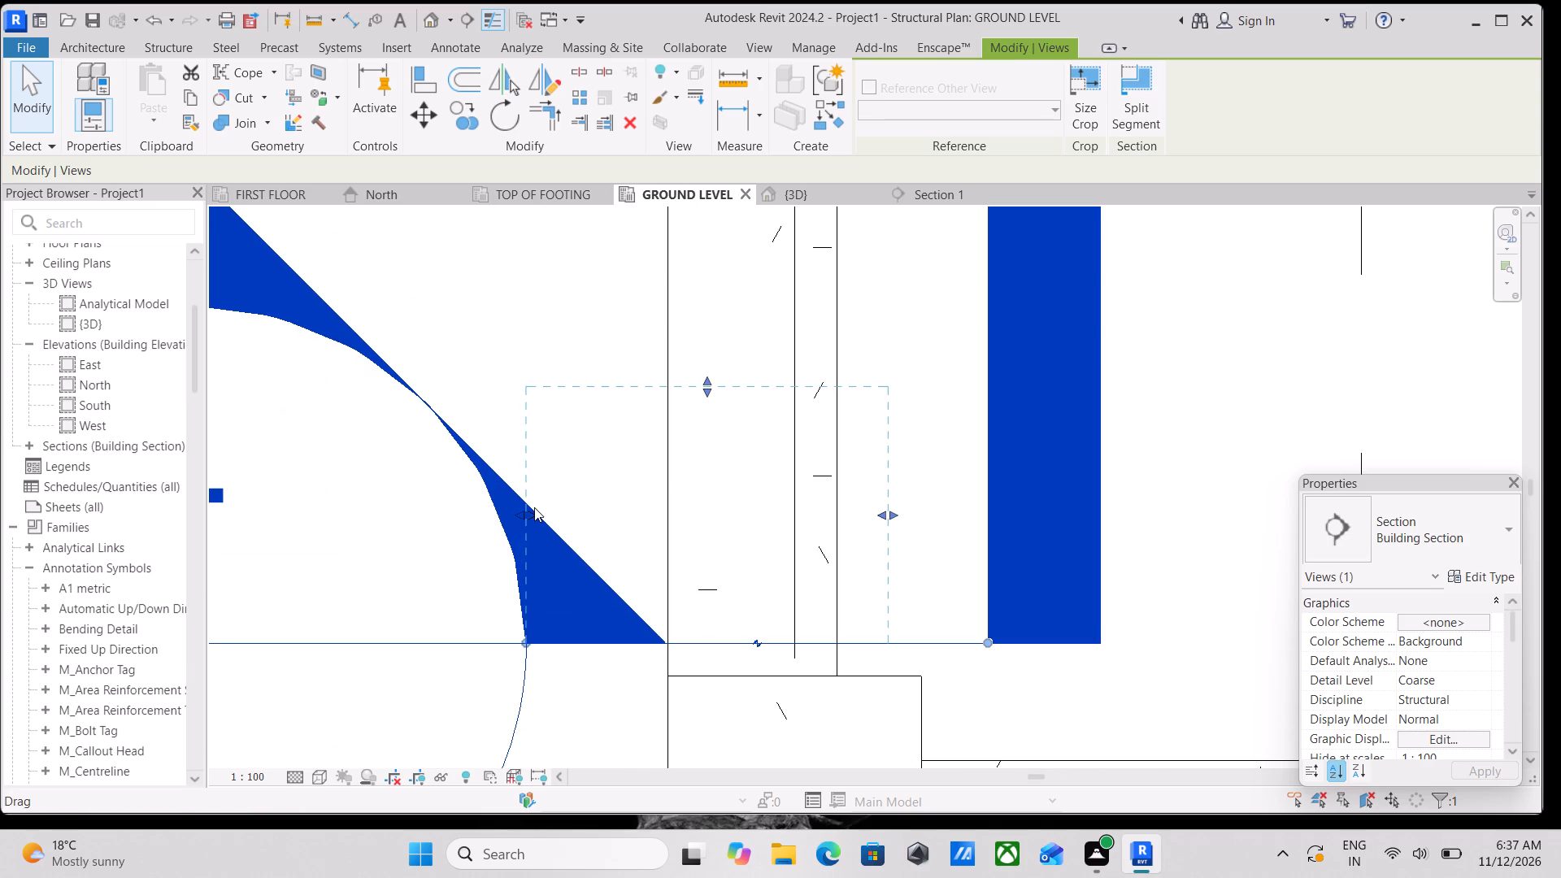
{"action": "left_click_drag", "start_coordinate": [534, 507], "coordinate": [614, 506]}
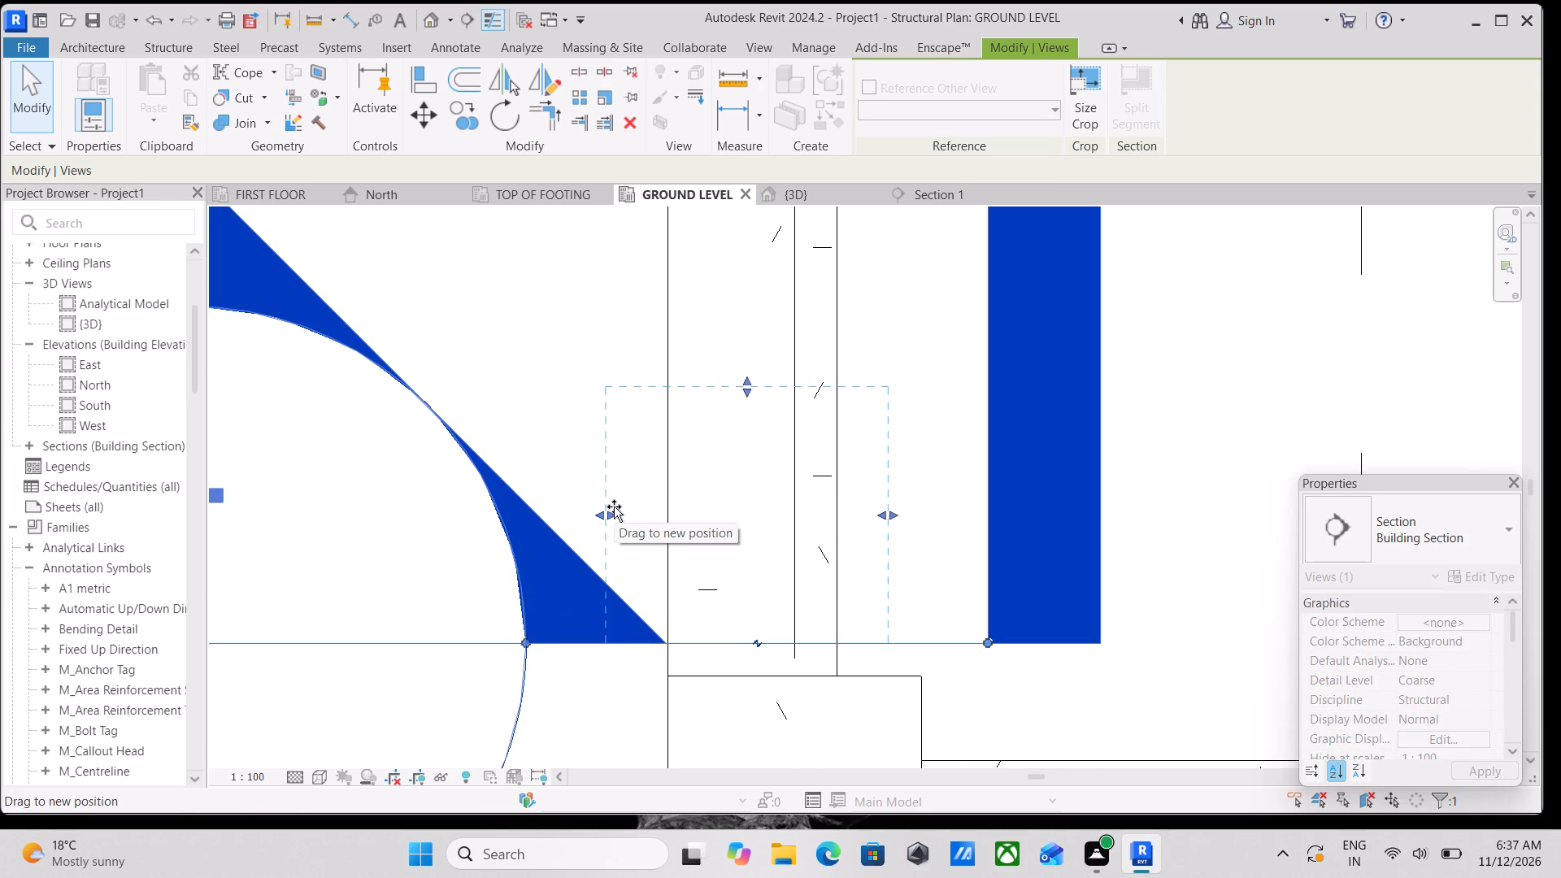
{"action": "left_click_drag", "start_coordinate": [614, 506], "coordinate": [629, 508]}
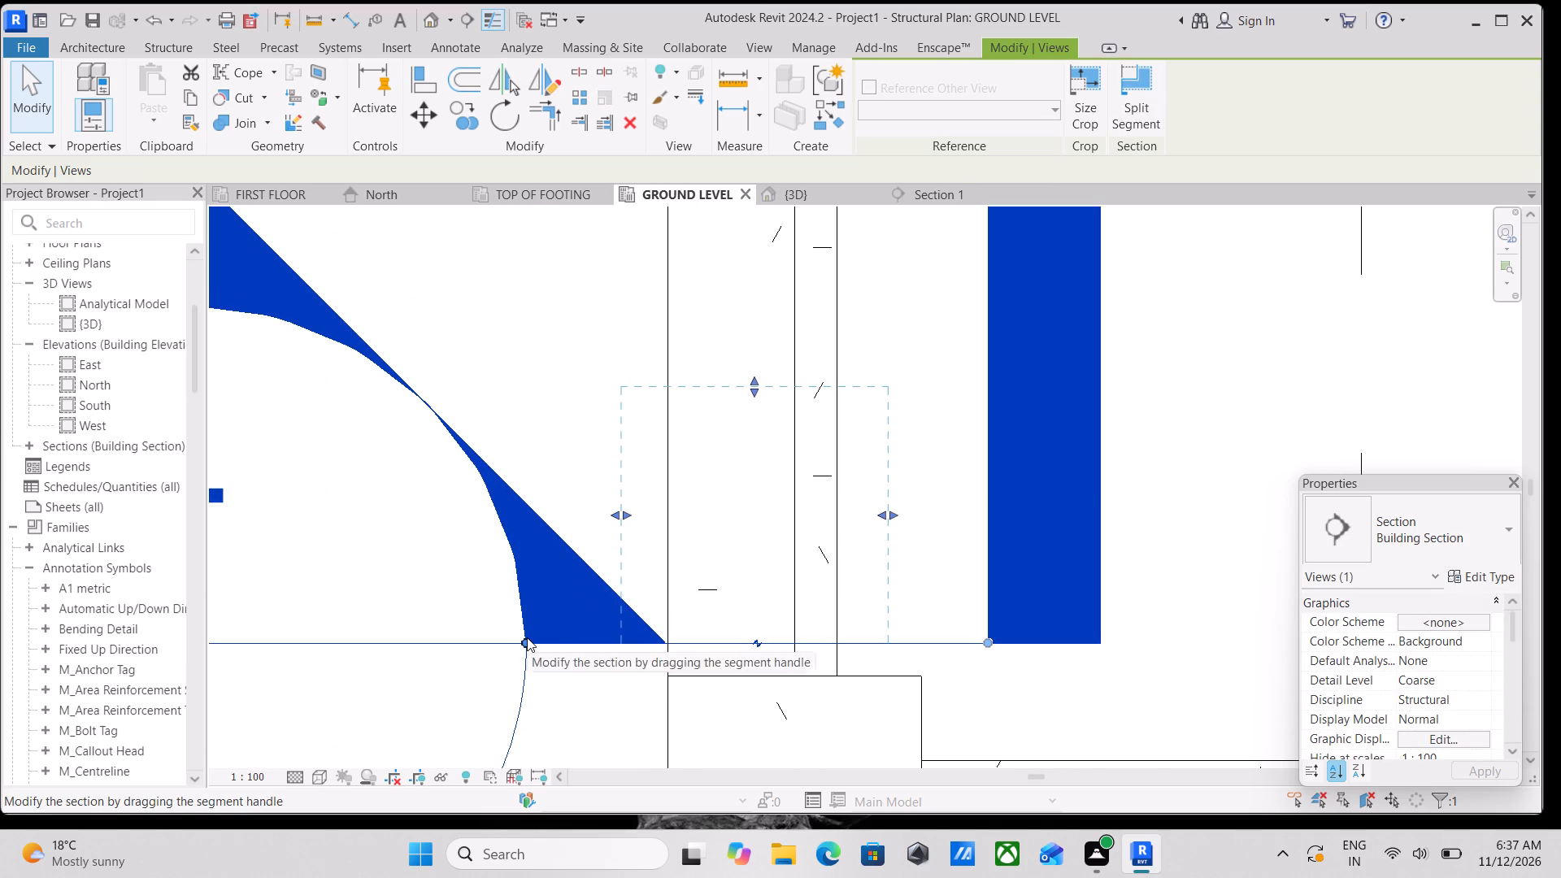
{"action": "left_click_drag", "start_coordinate": [527, 637], "coordinate": [533, 634]}
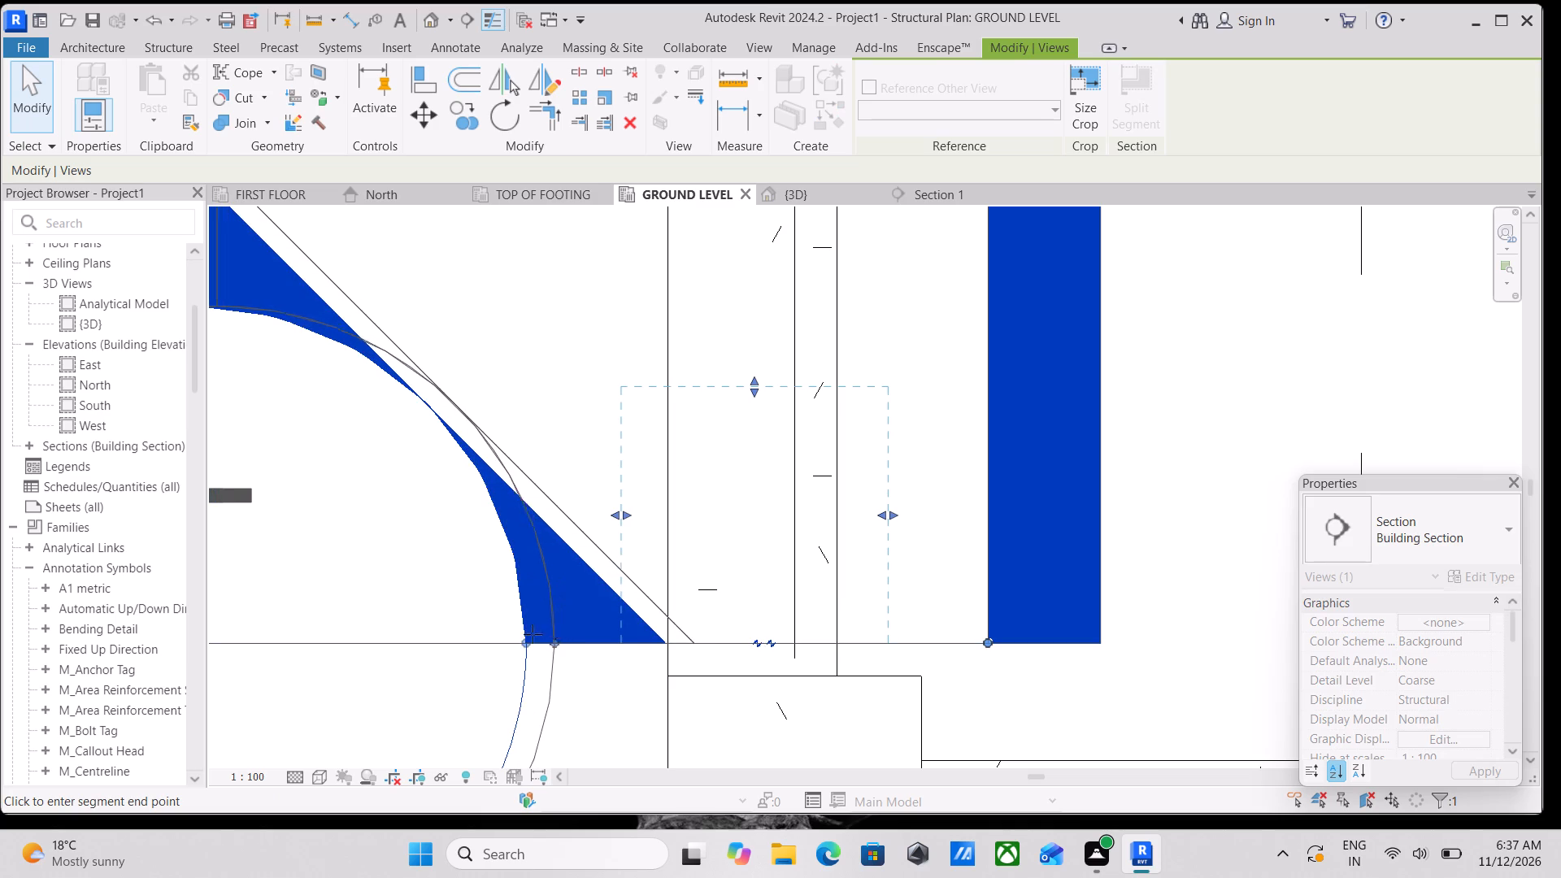
{"action": "left_click_drag", "start_coordinate": [533, 634], "coordinate": [515, 633]}
{"action": "scroll", "coordinate": [668, 466], "scroll_direction": "down", "scroll_amount": 2}
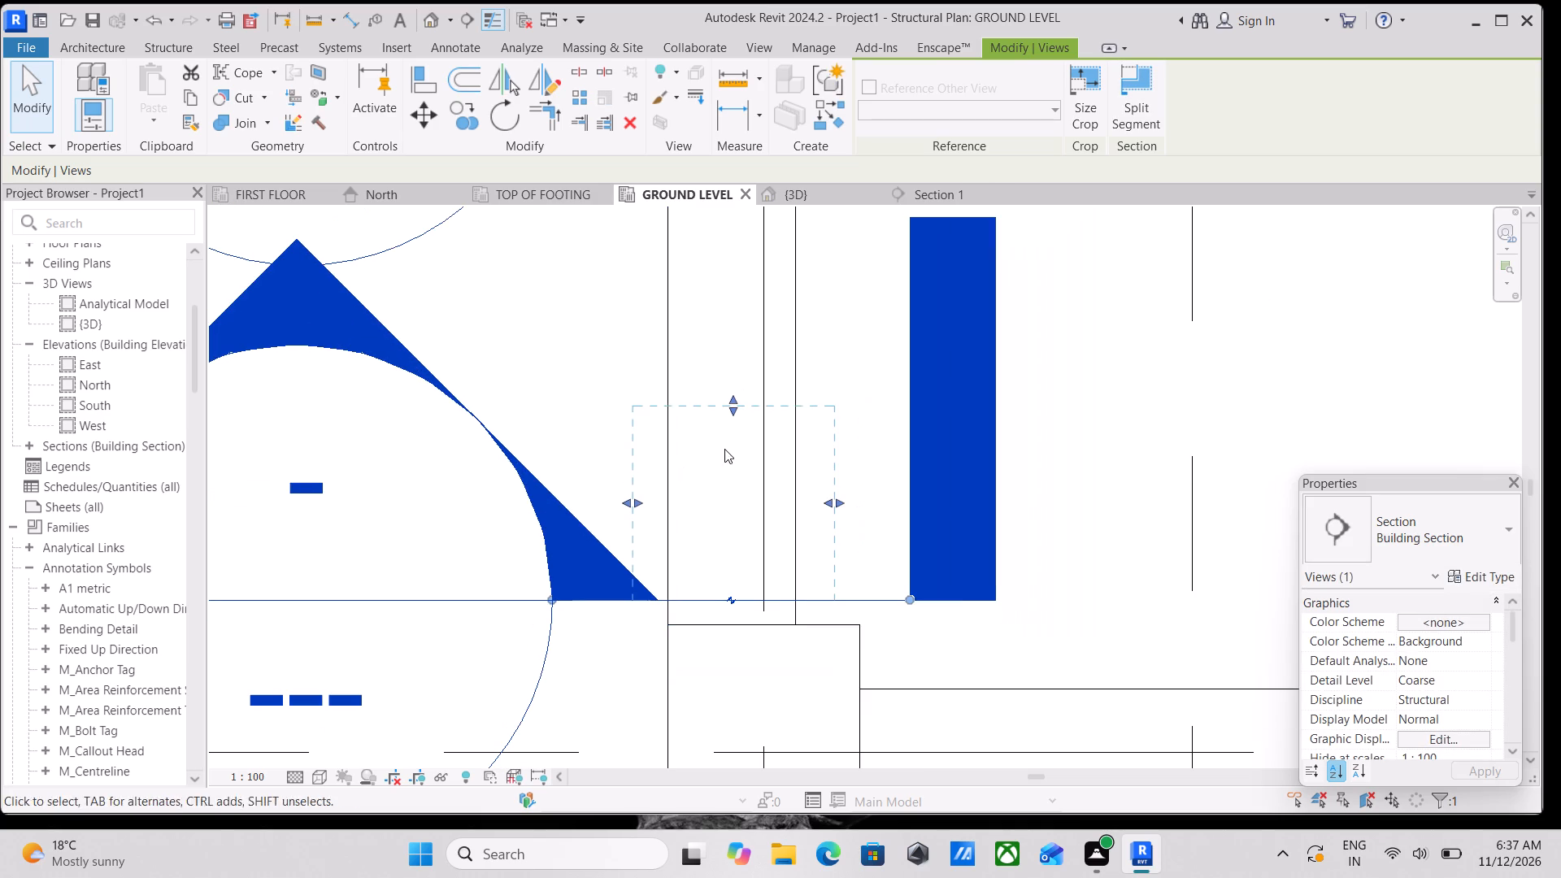
Shorten the new section's view depth slightly more, bringing its far clip closer to the section line.
{"action": "left_click_drag", "start_coordinate": [736, 403], "coordinate": [737, 421]}
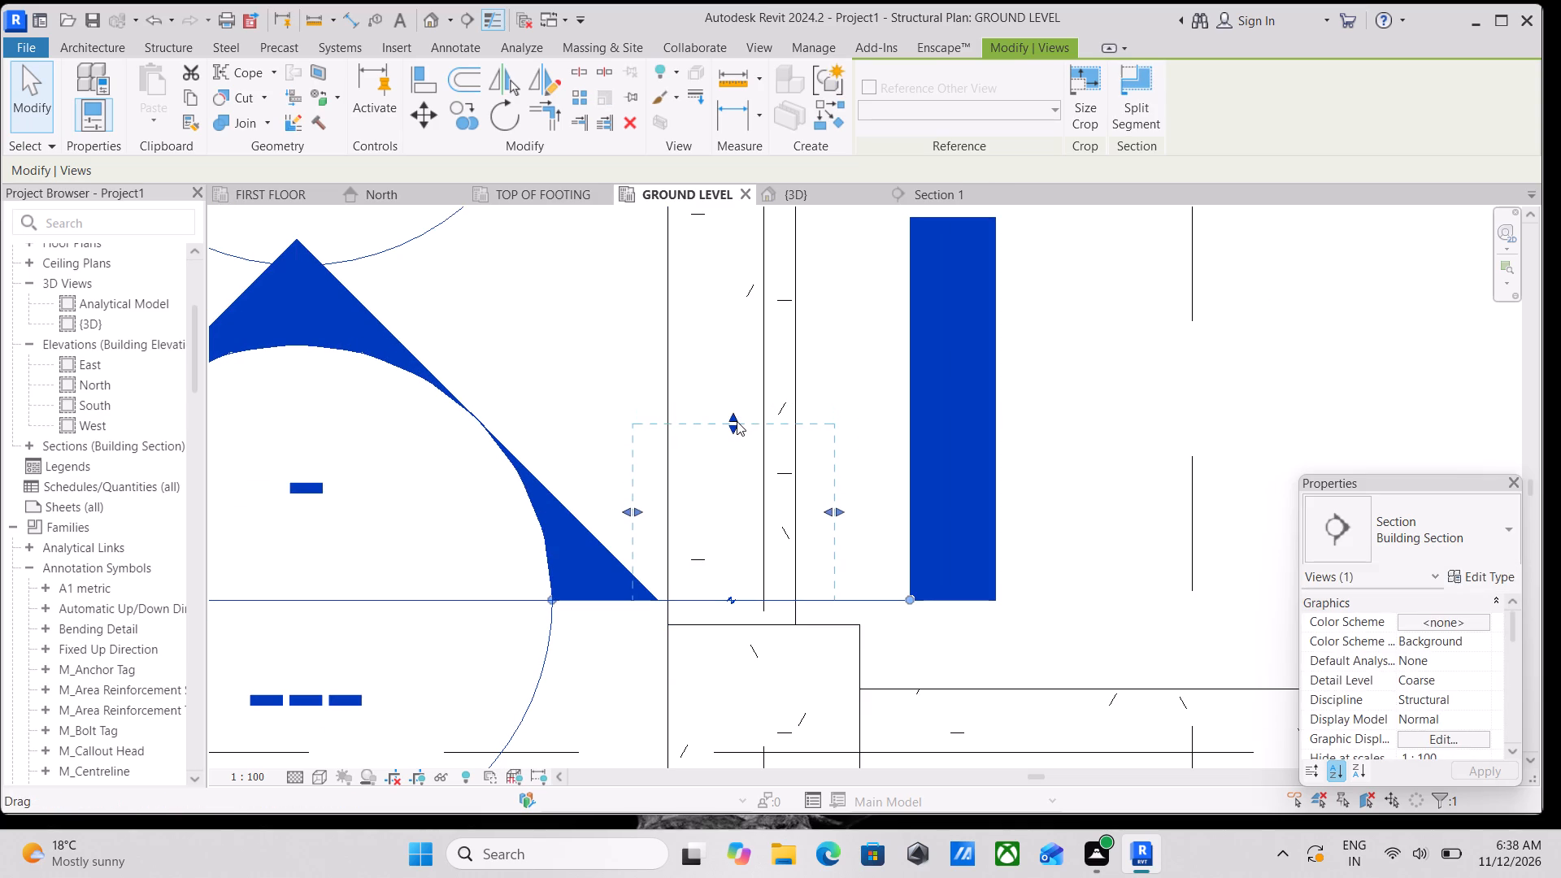
Open the view of the new section through the grid 1 beam.
{"action": "right_click", "coordinate": [296, 313]}
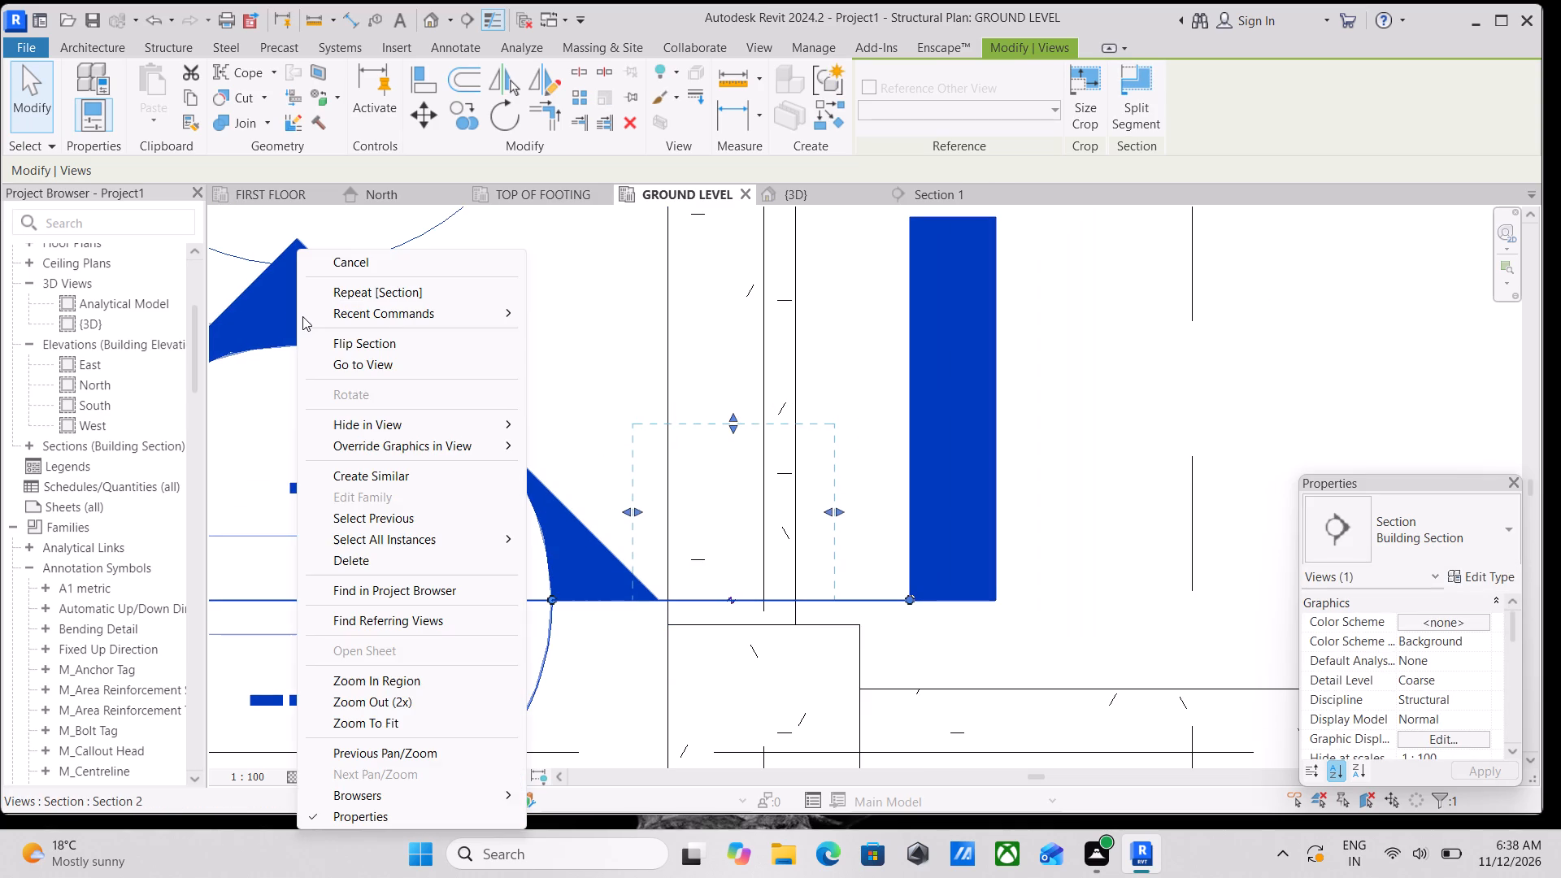
{"action": "left_click", "coordinate": [350, 359]}
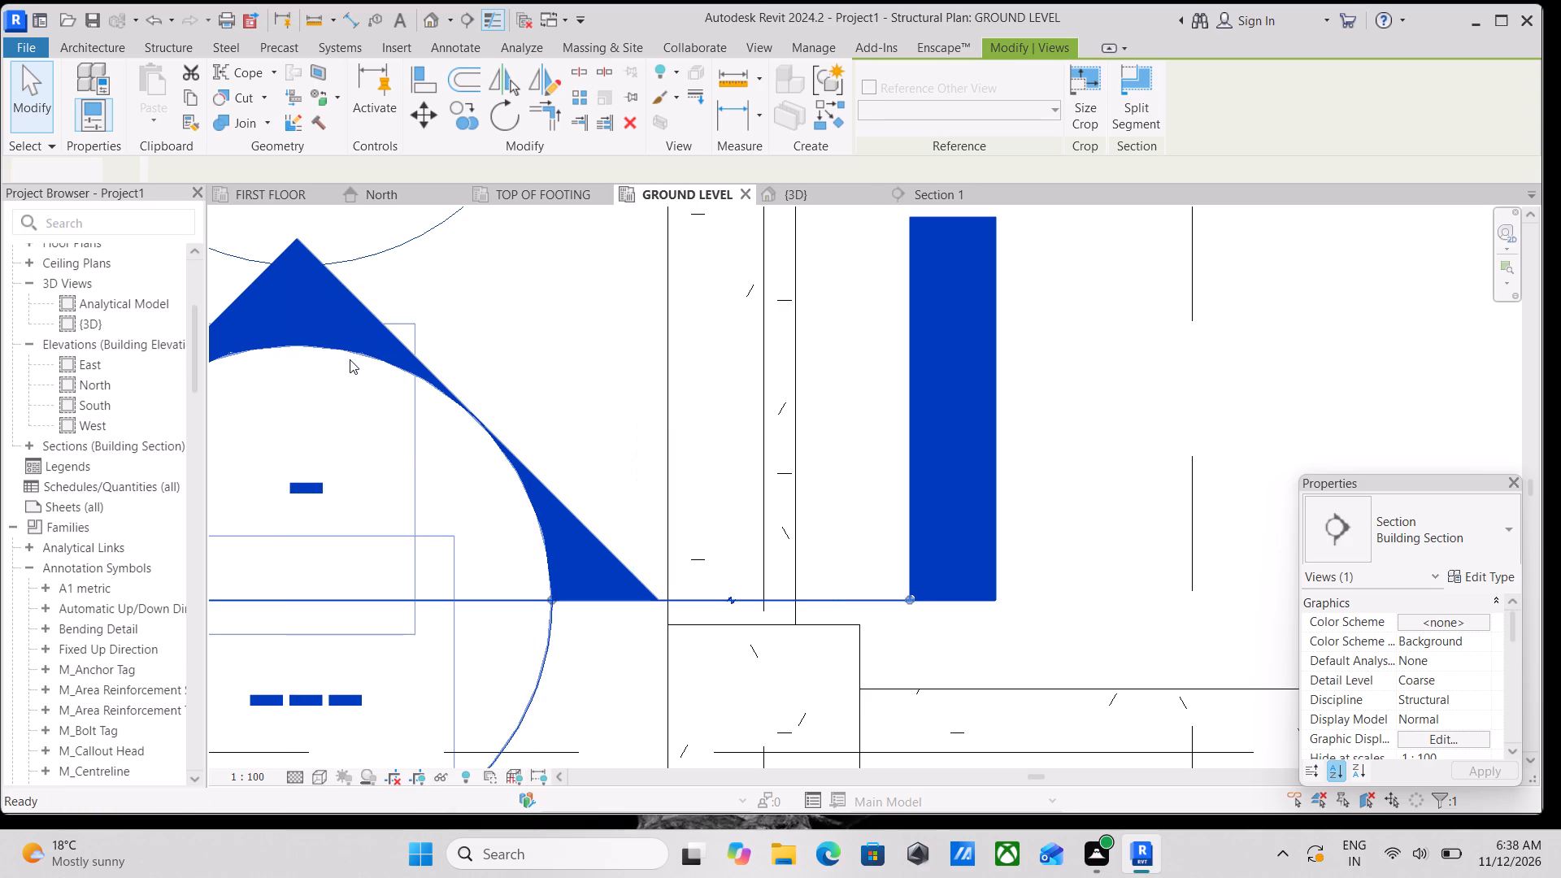
{"action": "scroll", "coordinate": [738, 587], "scroll_direction": "up", "scroll_amount": 2}
{"action": "middle_click_drag", "start_coordinate": [882, 573], "coordinate": [815, 546]}
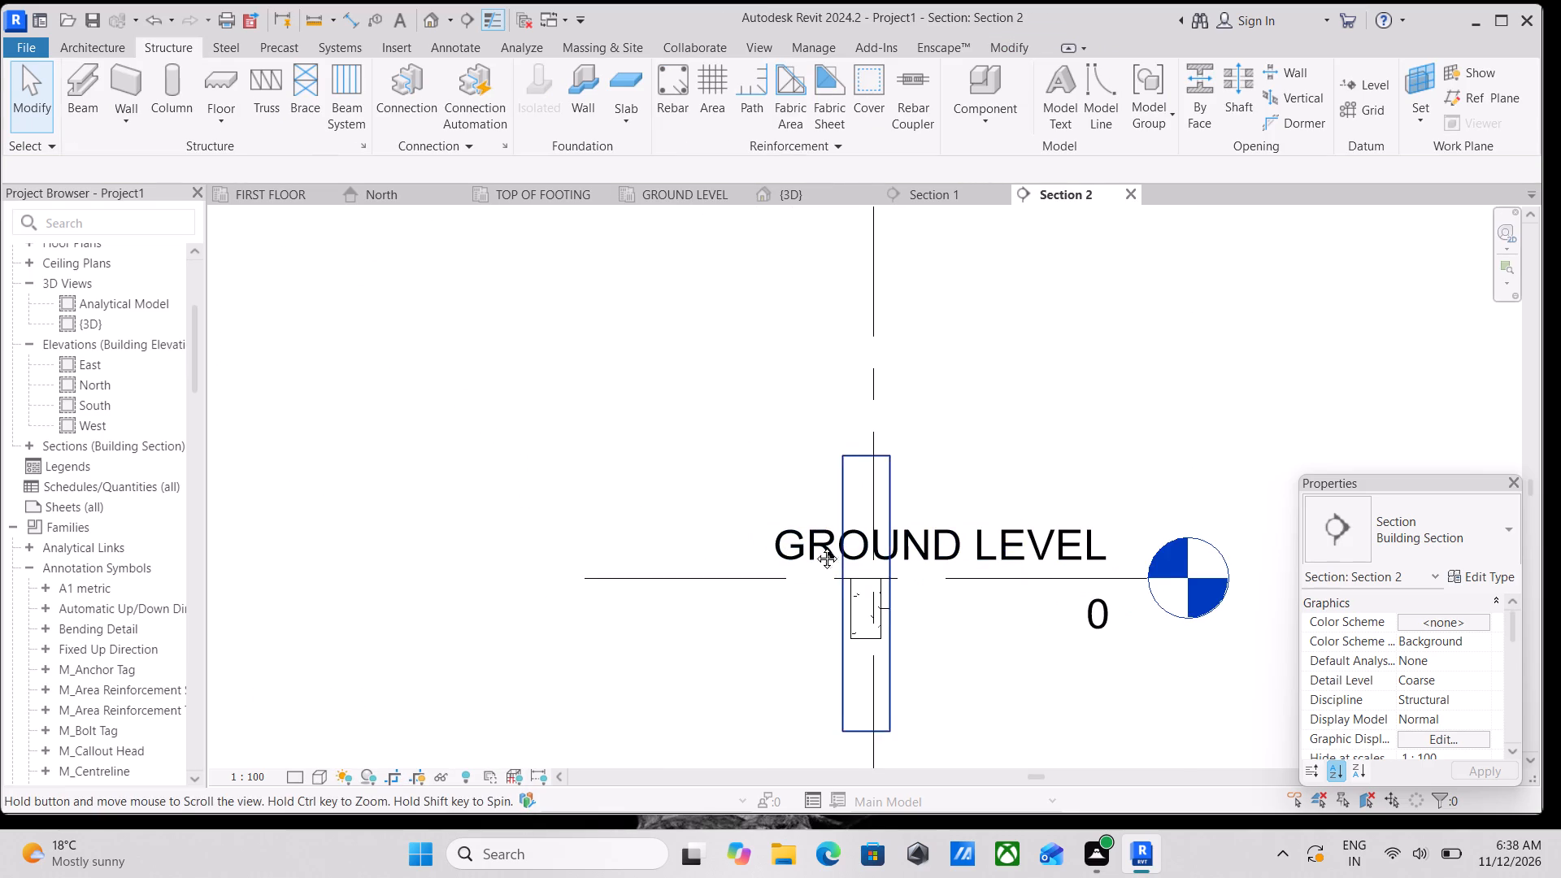
{"action": "middle_click_drag", "start_coordinate": [815, 546], "coordinate": [654, 518]}
Extend the head end of the GROUND LEVEL line well away from the beam so its label clears the section.
{"action": "left_click", "coordinate": [749, 515]}
{"action": "scroll", "coordinate": [1051, 593], "scroll_direction": "down", "scroll_amount": 1}
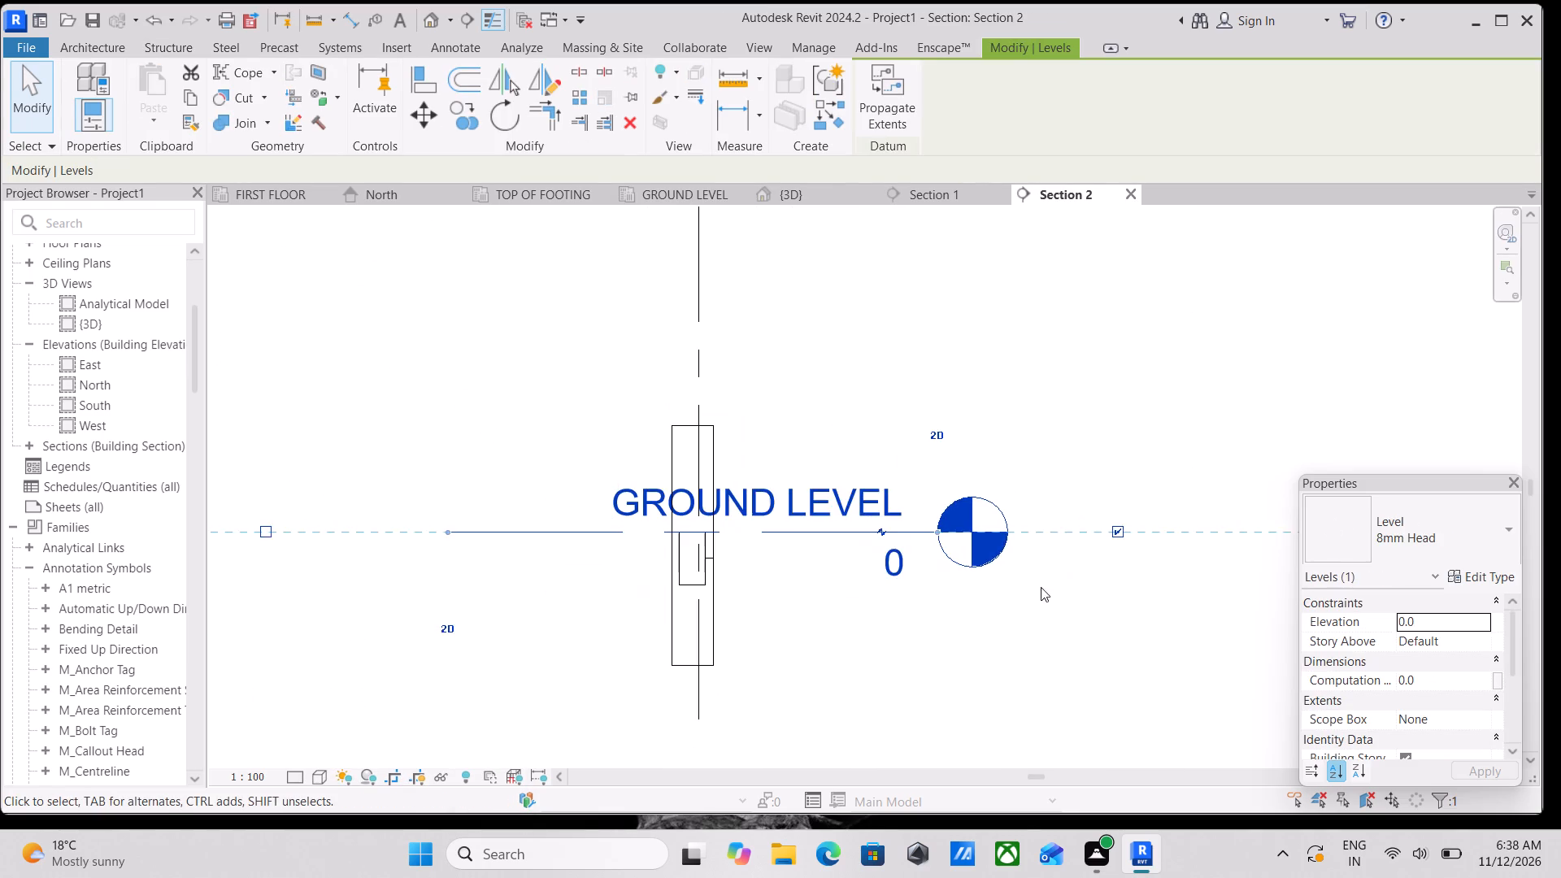
{"action": "middle_click_drag", "start_coordinate": [1021, 578], "coordinate": [837, 537]}
{"action": "scroll", "coordinate": [906, 486], "scroll_direction": "down", "scroll_amount": 2}
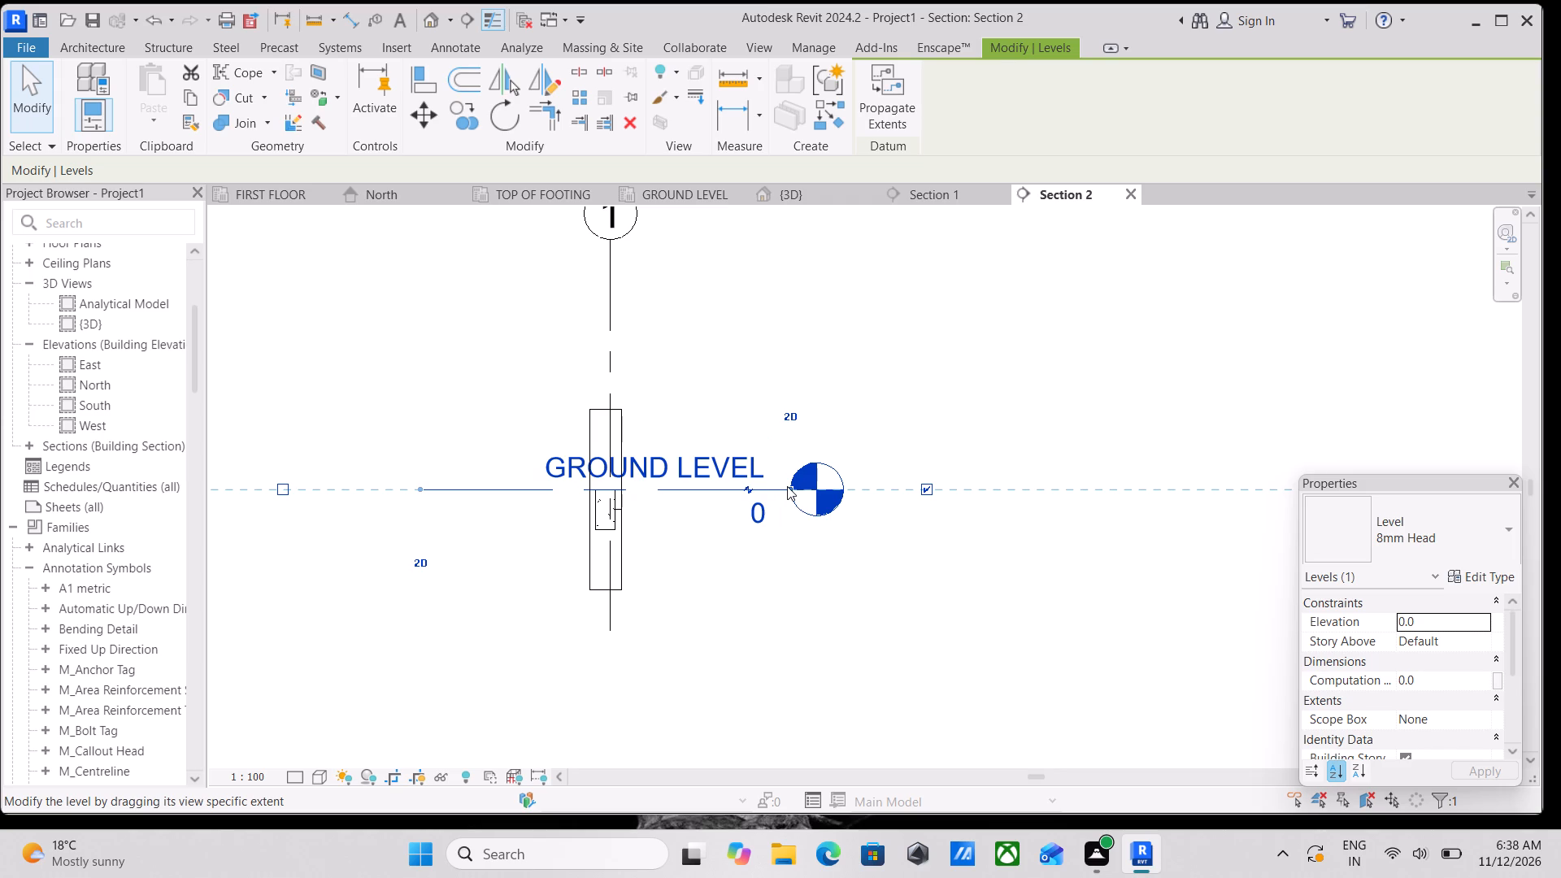
{"action": "left_click_drag", "start_coordinate": [787, 486], "coordinate": [1365, 463]}
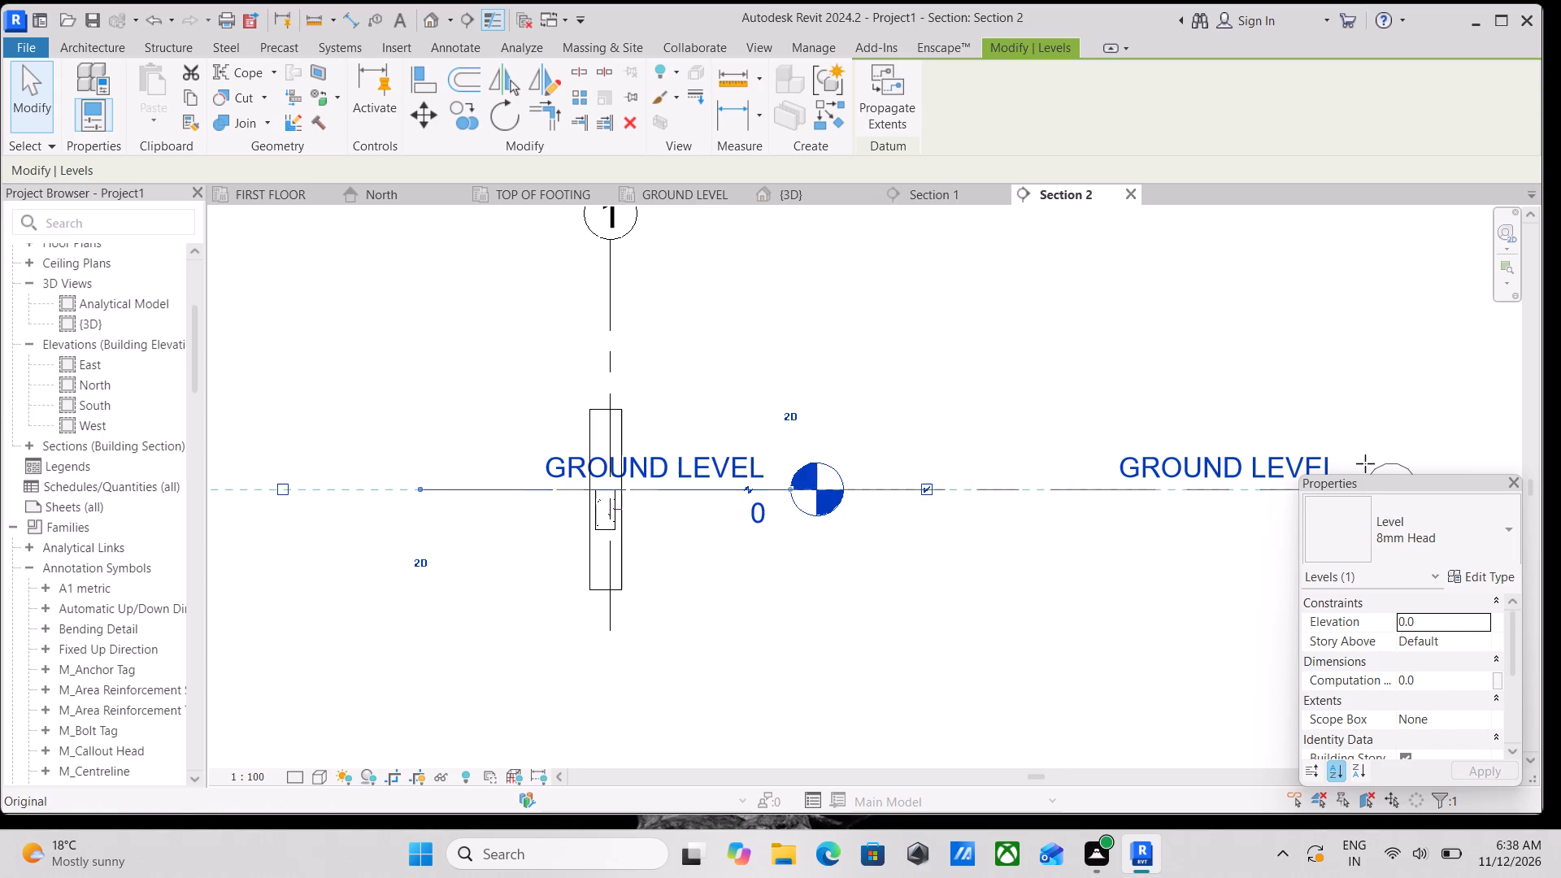
Place a single 13M stirrup of shape M_T1 in the 300 x 600mm beam, with its hooks at the upper corner away from the floor slab.
{"action": "scroll", "coordinate": [635, 552], "scroll_direction": "up", "scroll_amount": 2}
{"action": "scroll", "coordinate": [561, 511], "scroll_direction": "up", "scroll_amount": 5}
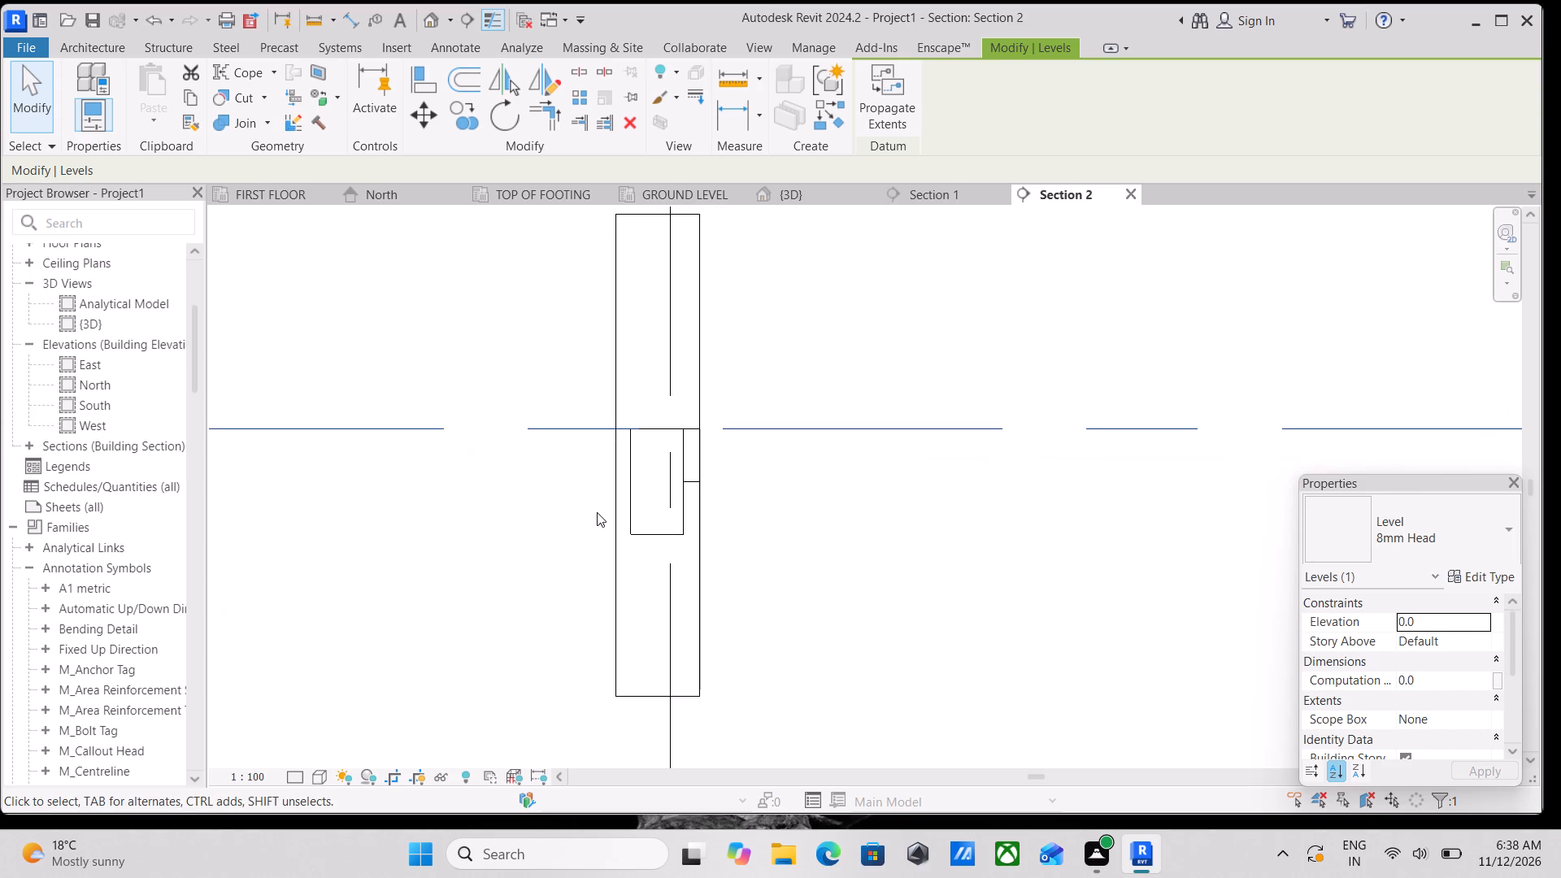
{"action": "scroll", "coordinate": [597, 512], "scroll_direction": "up", "scroll_amount": 4}
{"action": "scroll", "coordinate": [670, 503], "scroll_direction": "up", "scroll_amount": 1}
{"action": "middle_click_drag", "start_coordinate": [672, 538], "coordinate": [666, 632]}
{"action": "scroll", "coordinate": [672, 554], "scroll_direction": "up", "scroll_amount": 1}
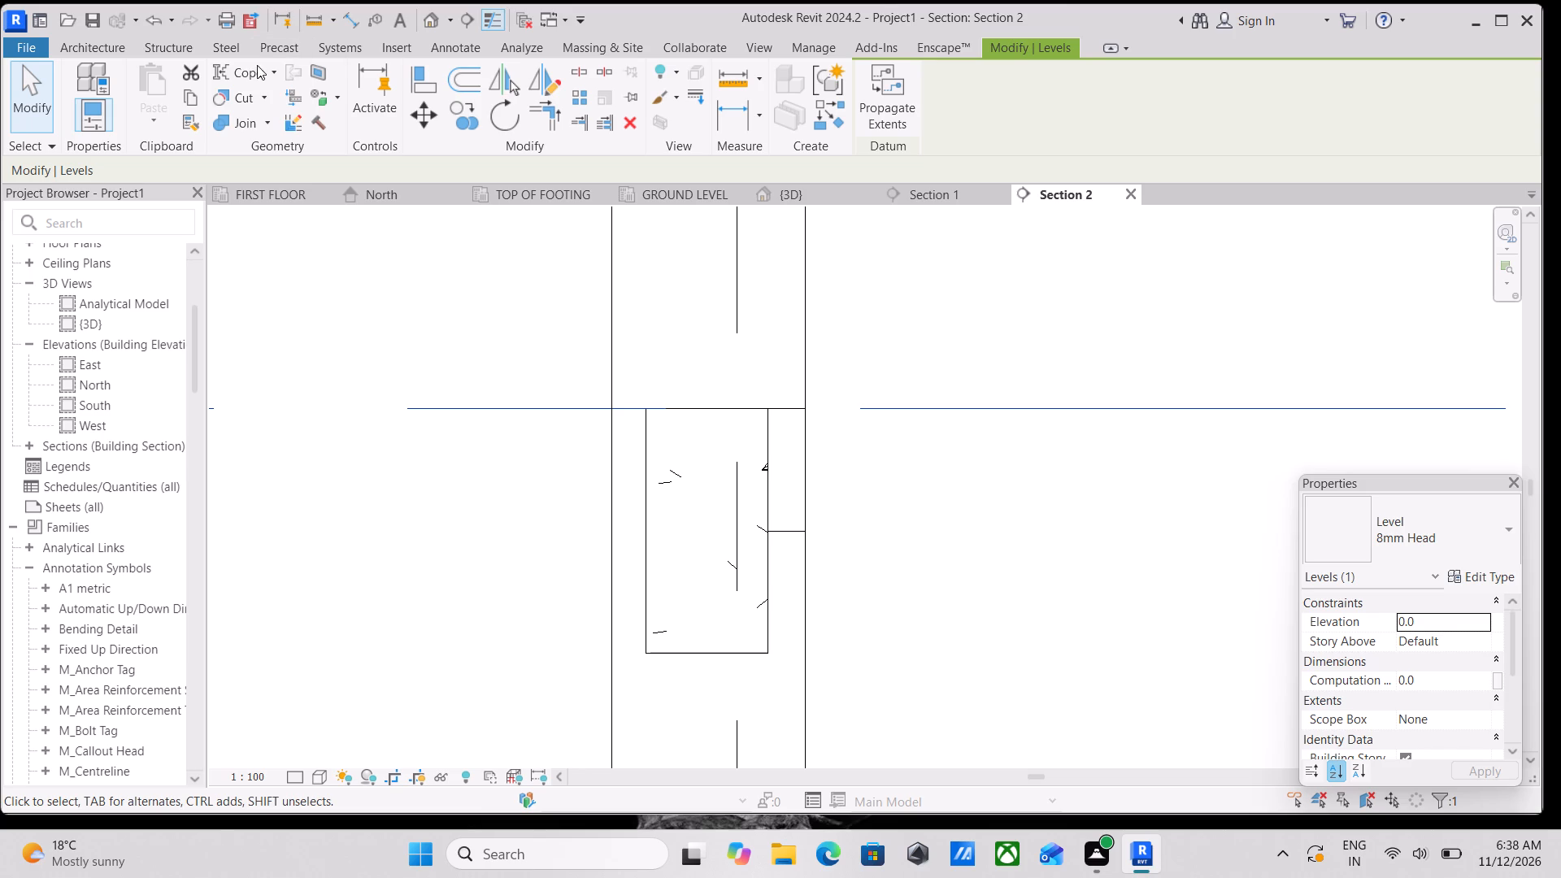
{"action": "left_click", "coordinate": [186, 48]}
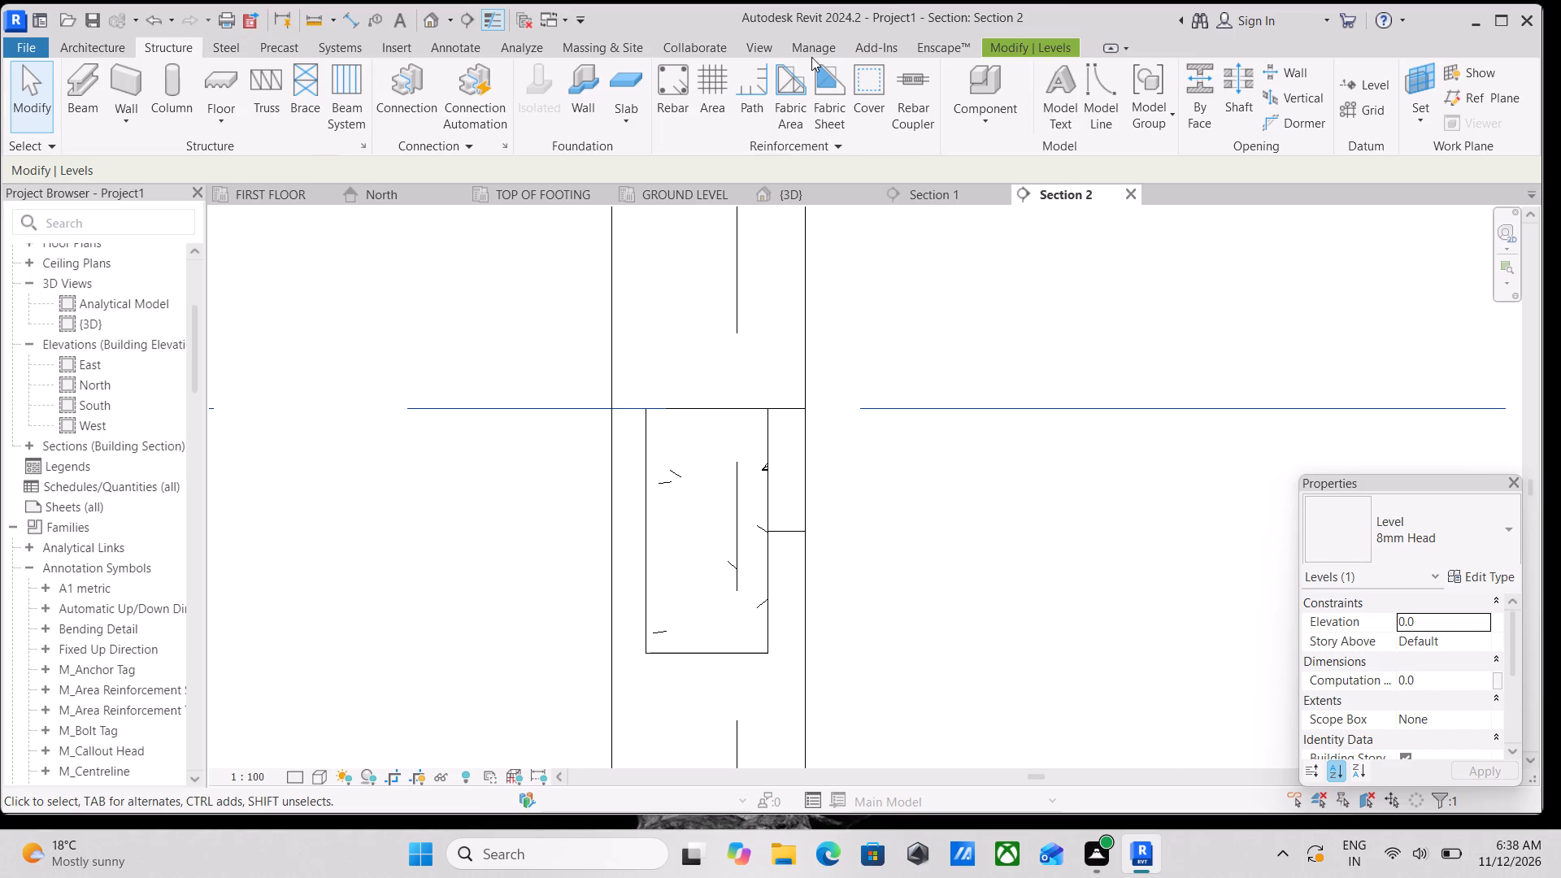
{"action": "left_click", "coordinate": [686, 79]}
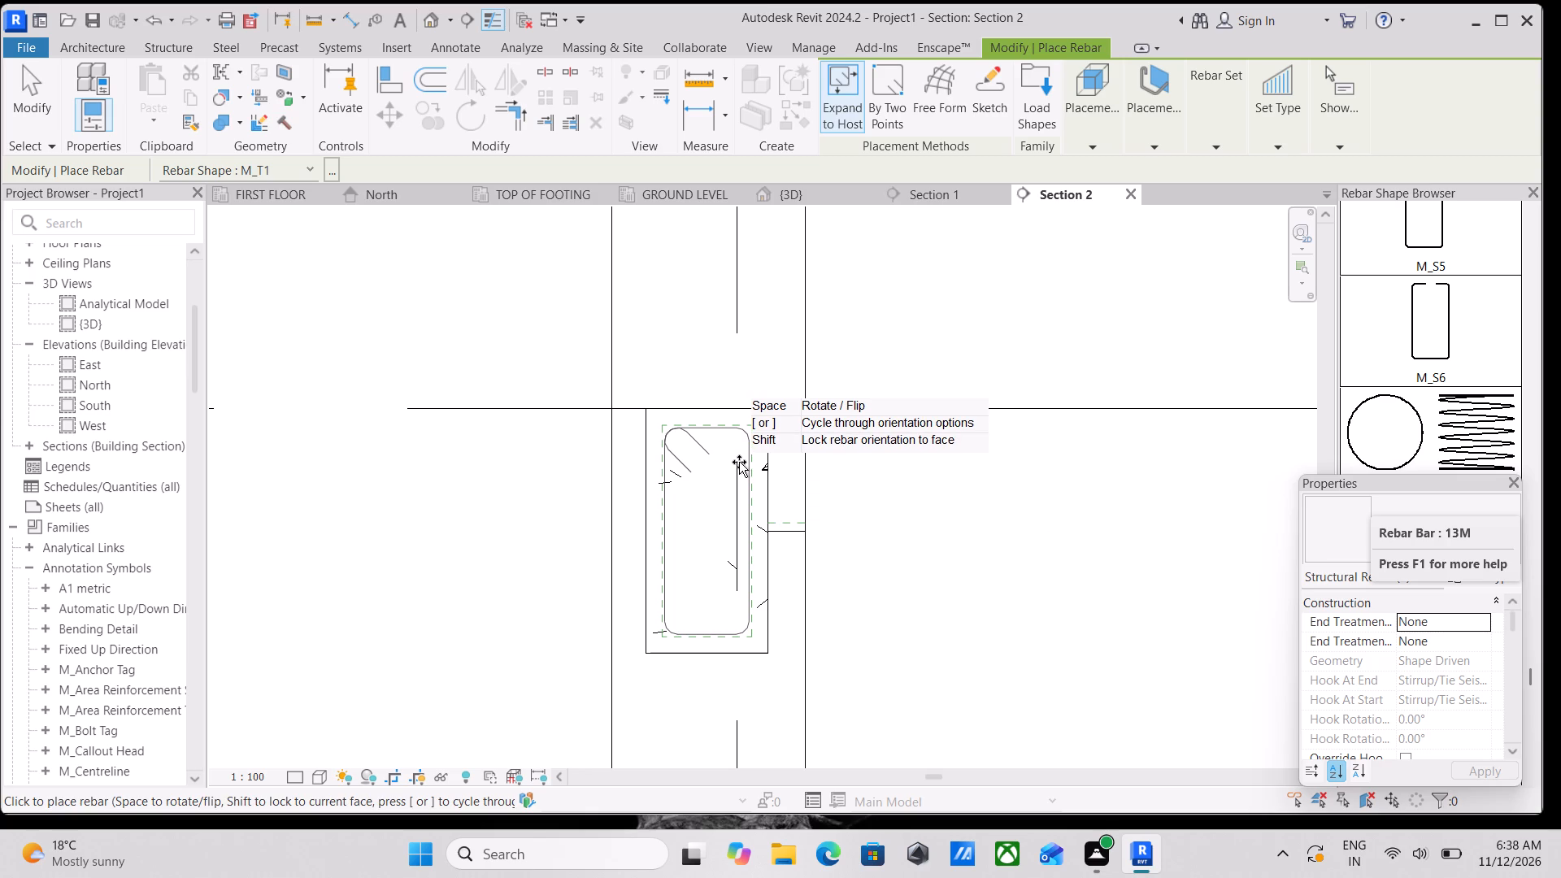
{"action": "scroll", "coordinate": [739, 462], "scroll_direction": "up", "scroll_amount": 2}
{"action": "left_click", "coordinate": [741, 463]}
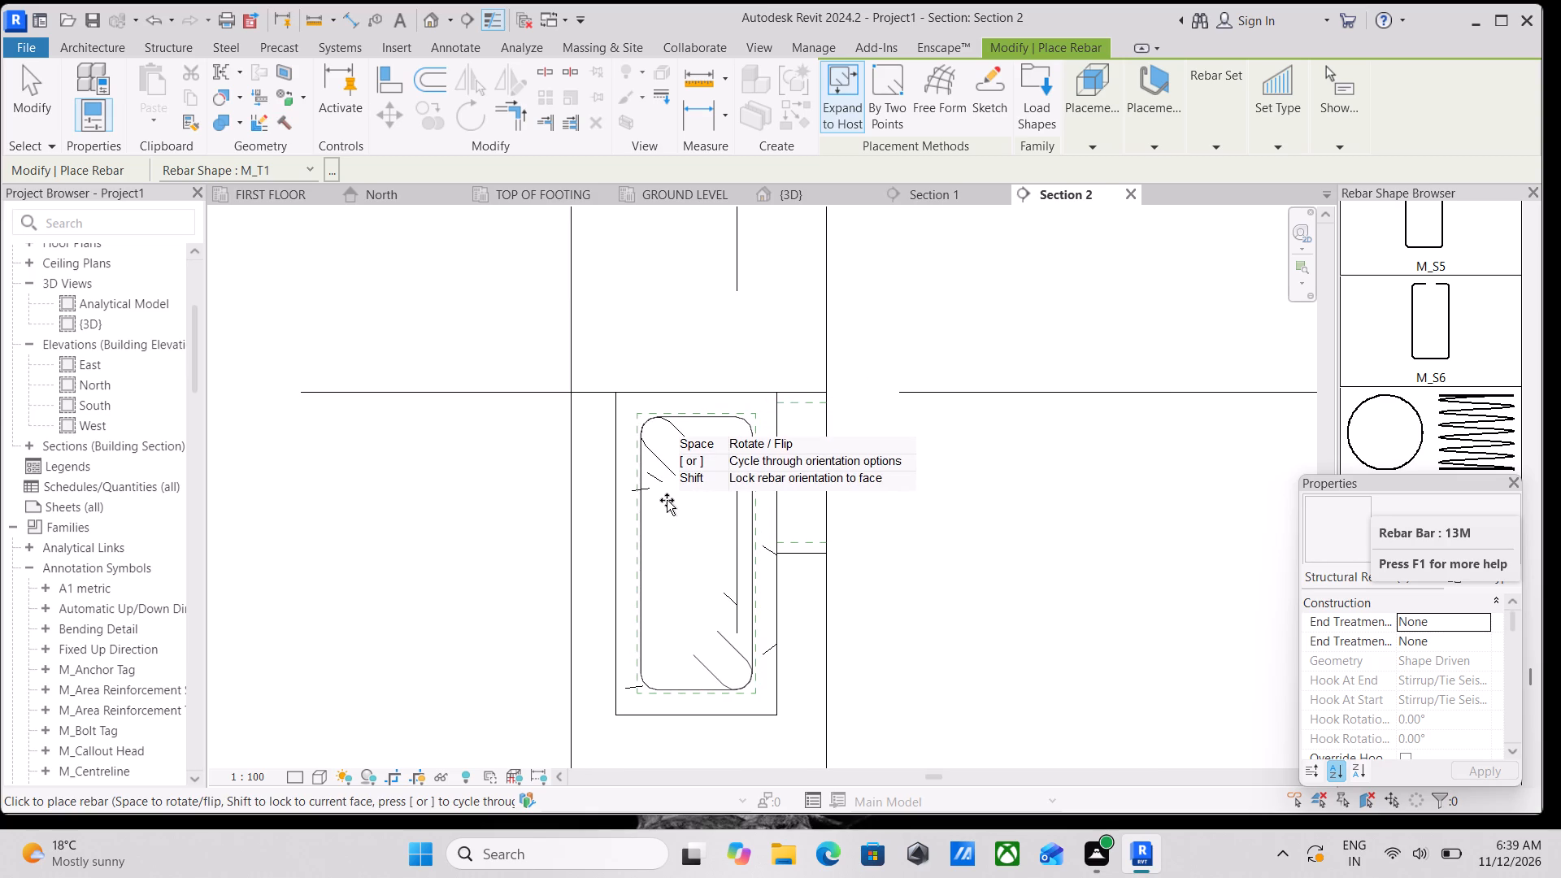
{"action": "key", "text": "Escape"}
{"action": "key", "text": "Escape"}
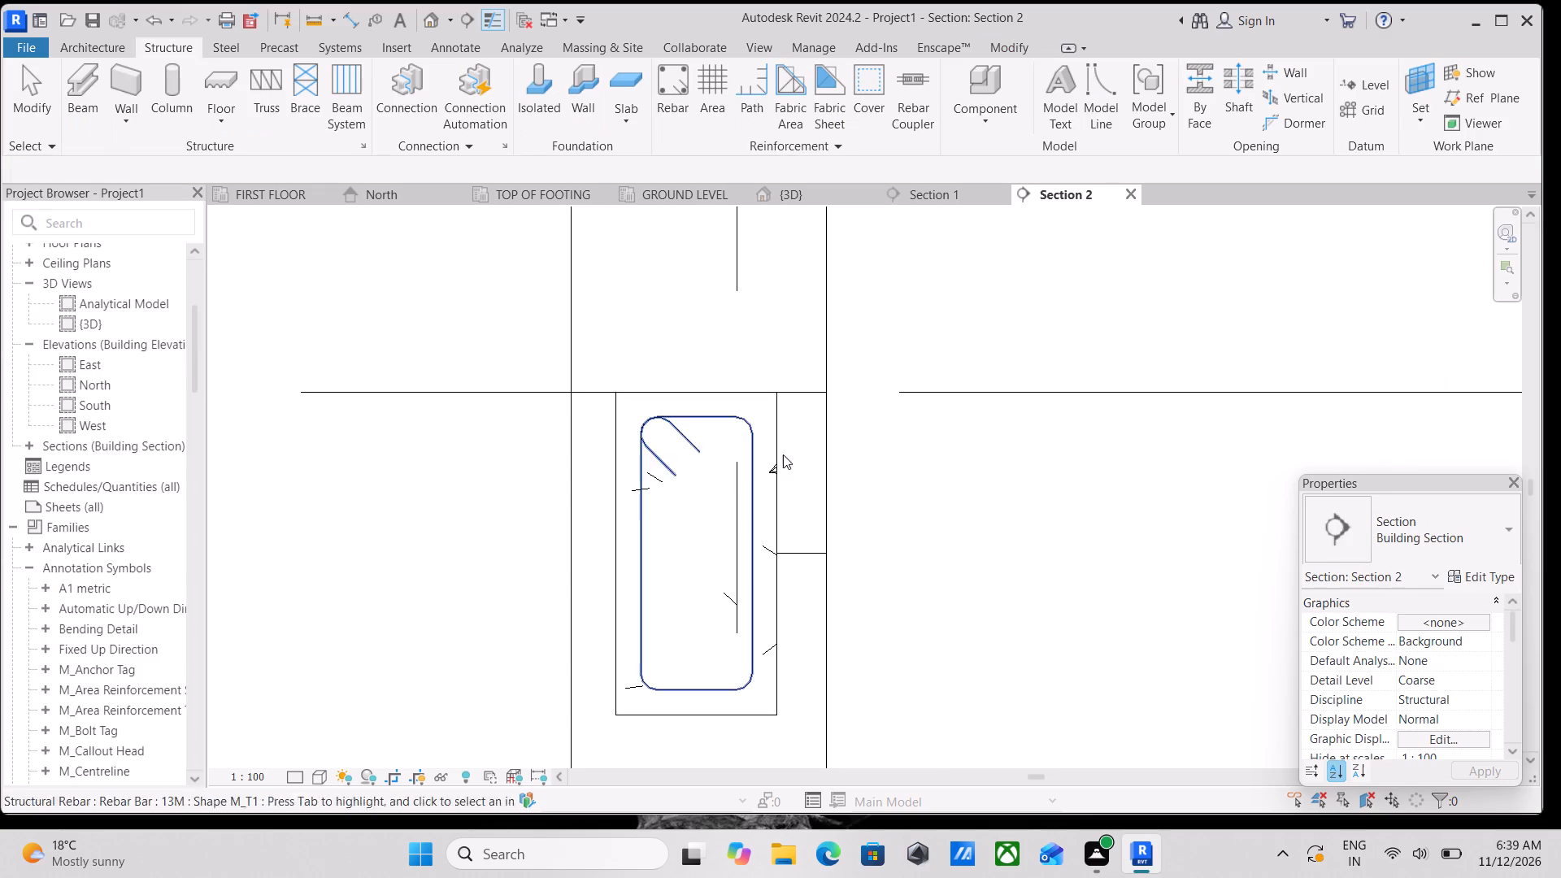
Set the section view's detail level to Fine.
{"action": "left_click", "coordinate": [298, 779]}
{"action": "left_click", "coordinate": [342, 760]}
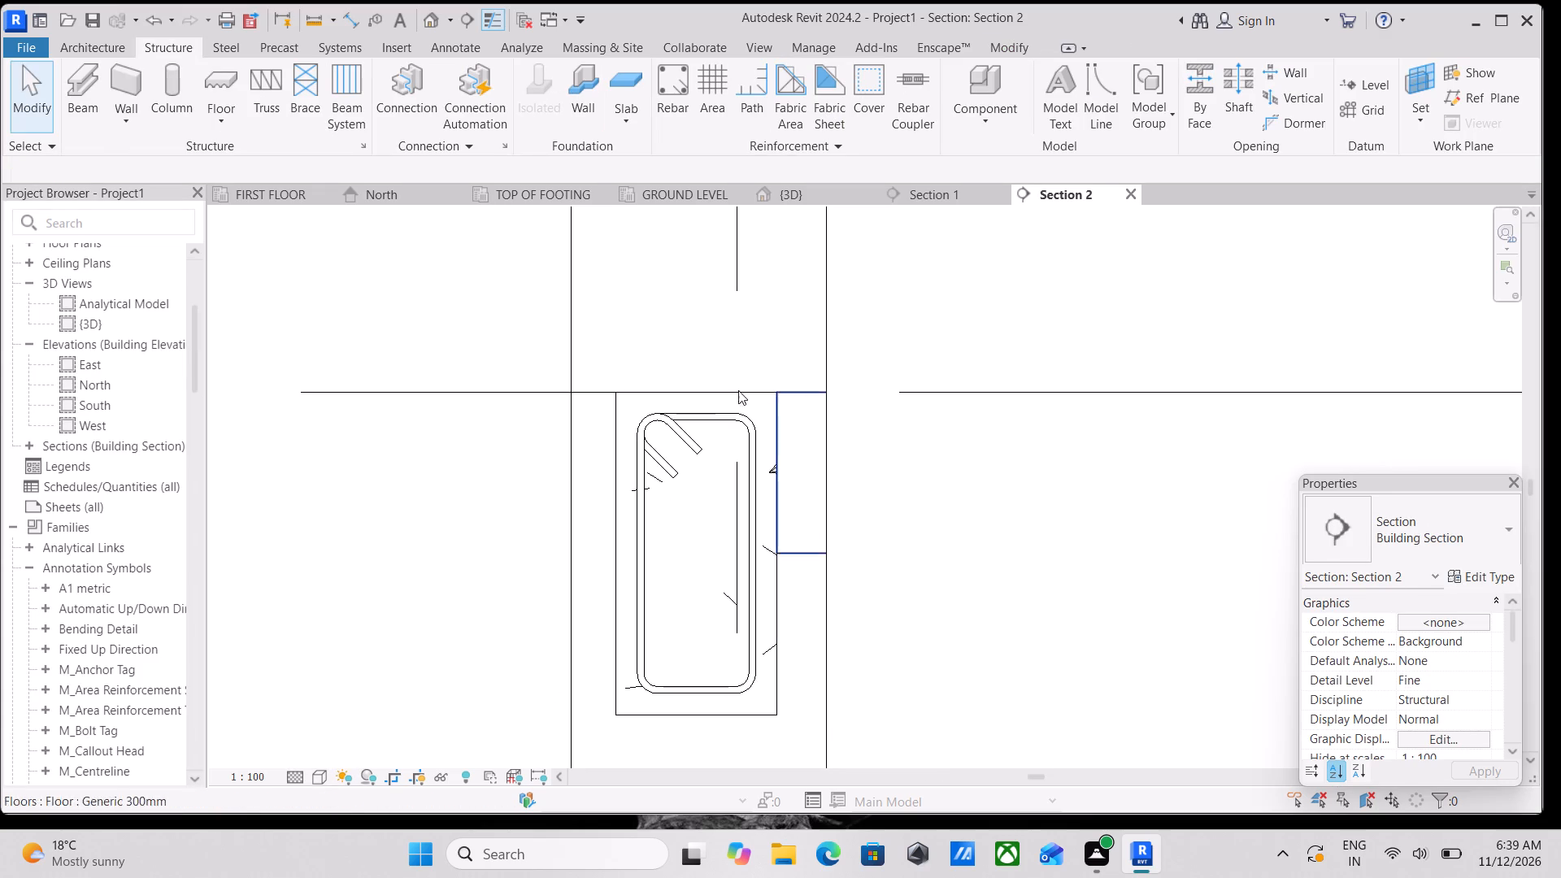
Make the beam stirrup show unobscured in the {3D} view through its view visibility states.
{"action": "left_click", "coordinate": [694, 424]}
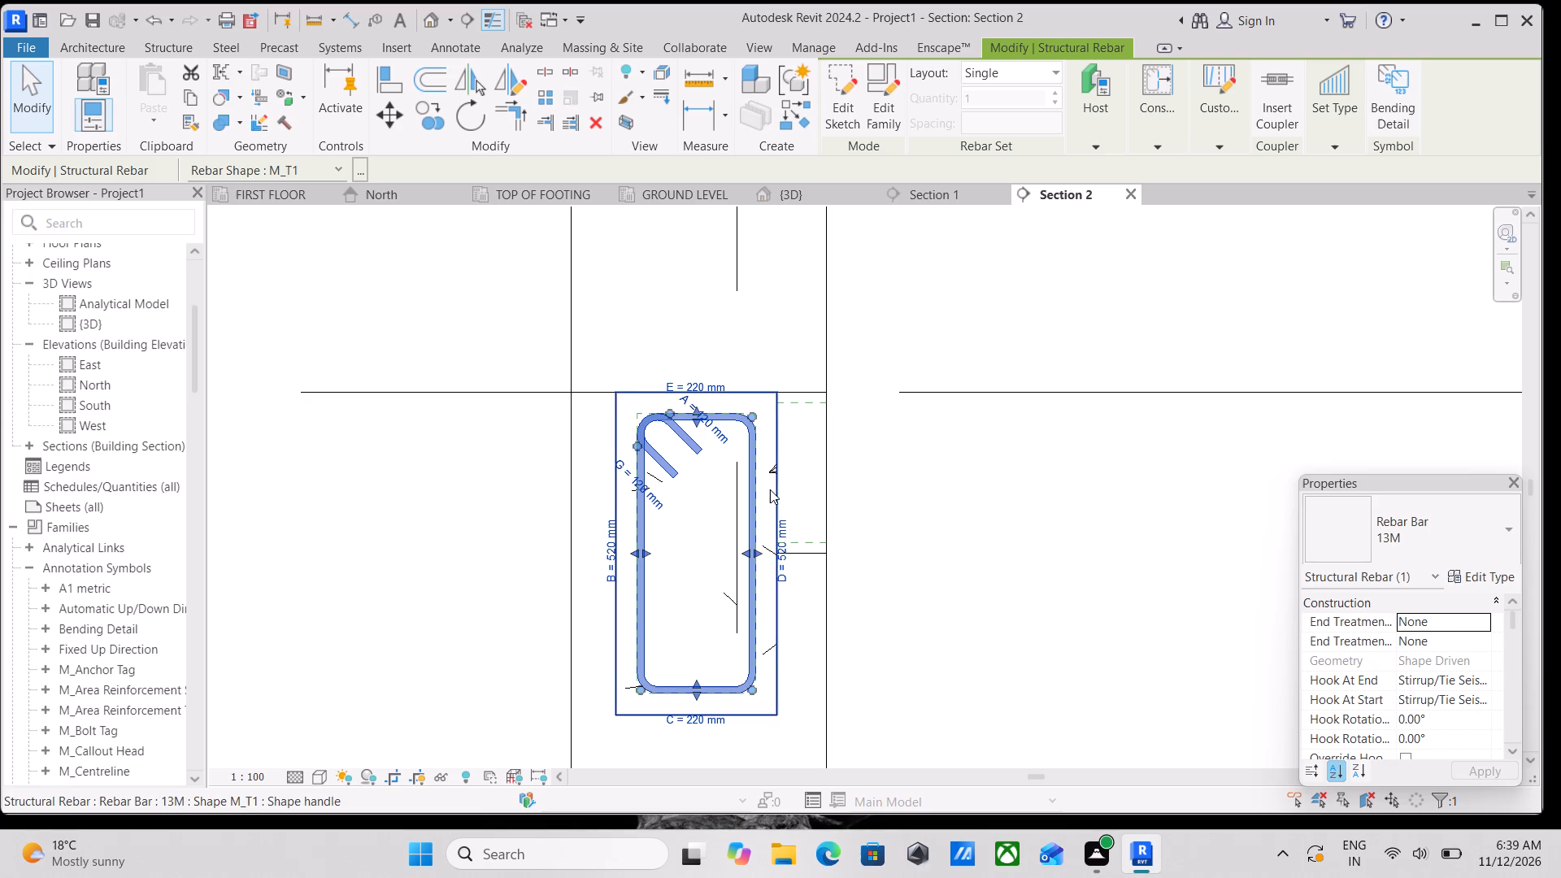
{"action": "scroll", "coordinate": [704, 526], "scroll_direction": "up", "scroll_amount": 3}
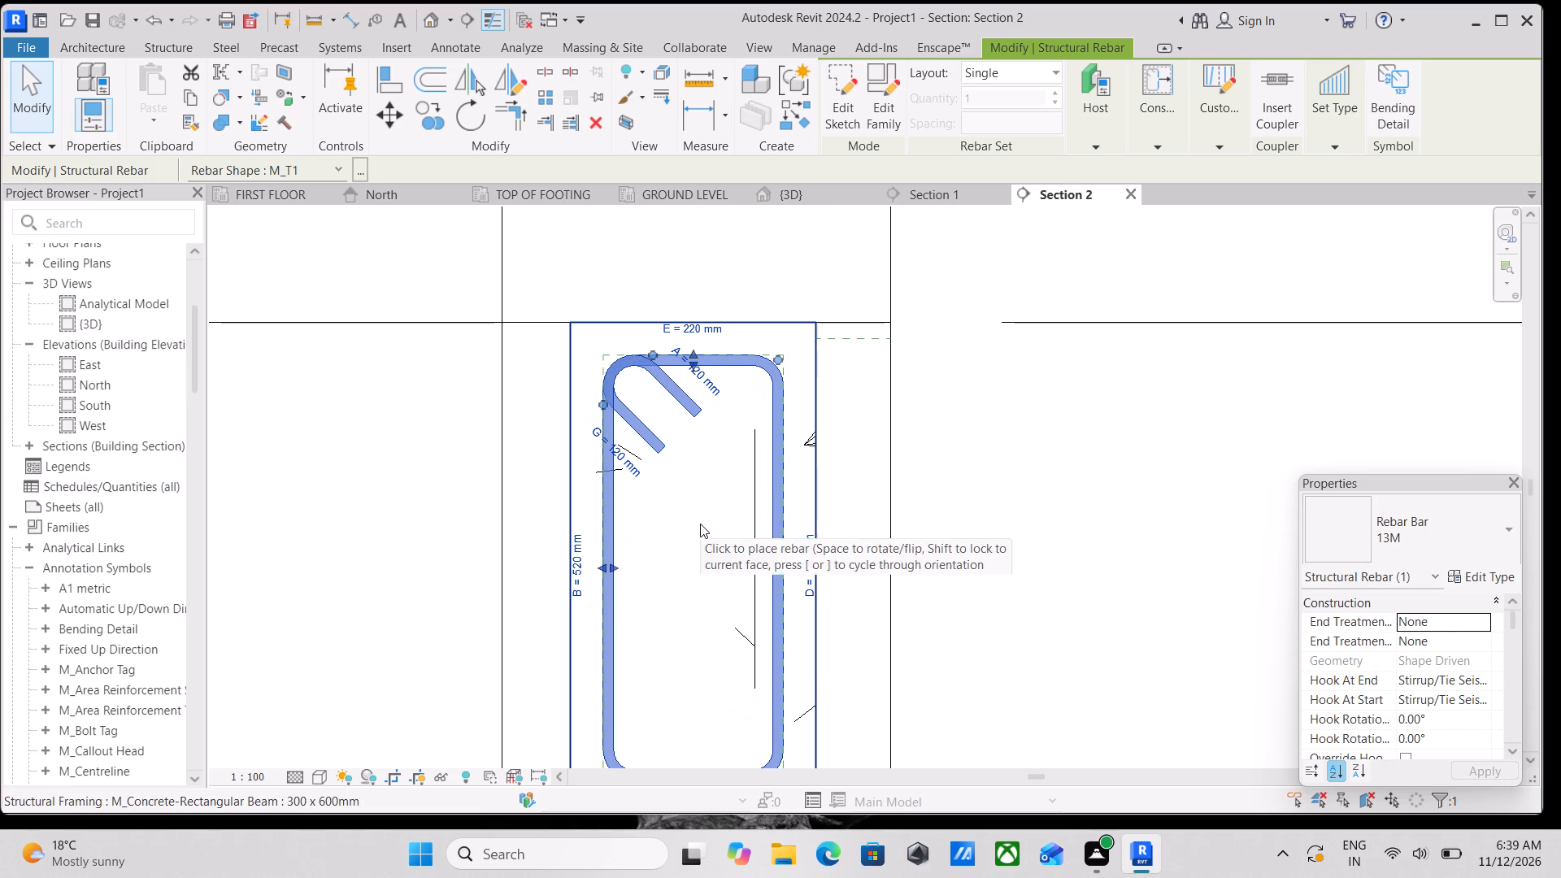
{"action": "middle_click_drag", "start_coordinate": [700, 524], "coordinate": [754, 477]}
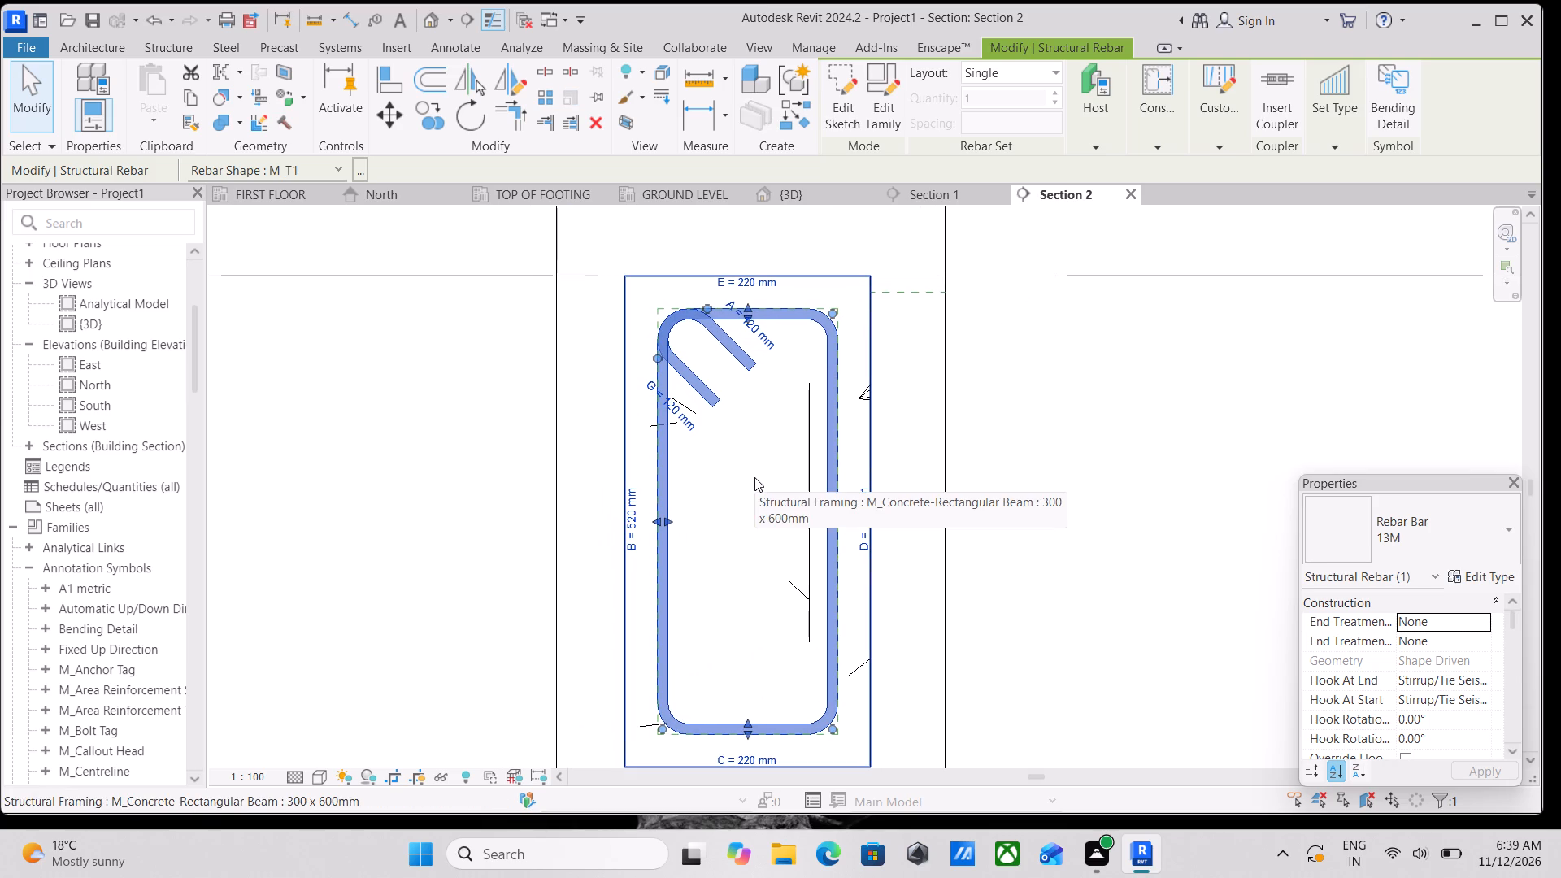
{"action": "scroll", "coordinate": [759, 476], "scroll_direction": "down", "scroll_amount": 1}
{"action": "middle_click_drag", "start_coordinate": [759, 476], "coordinate": [759, 482]}
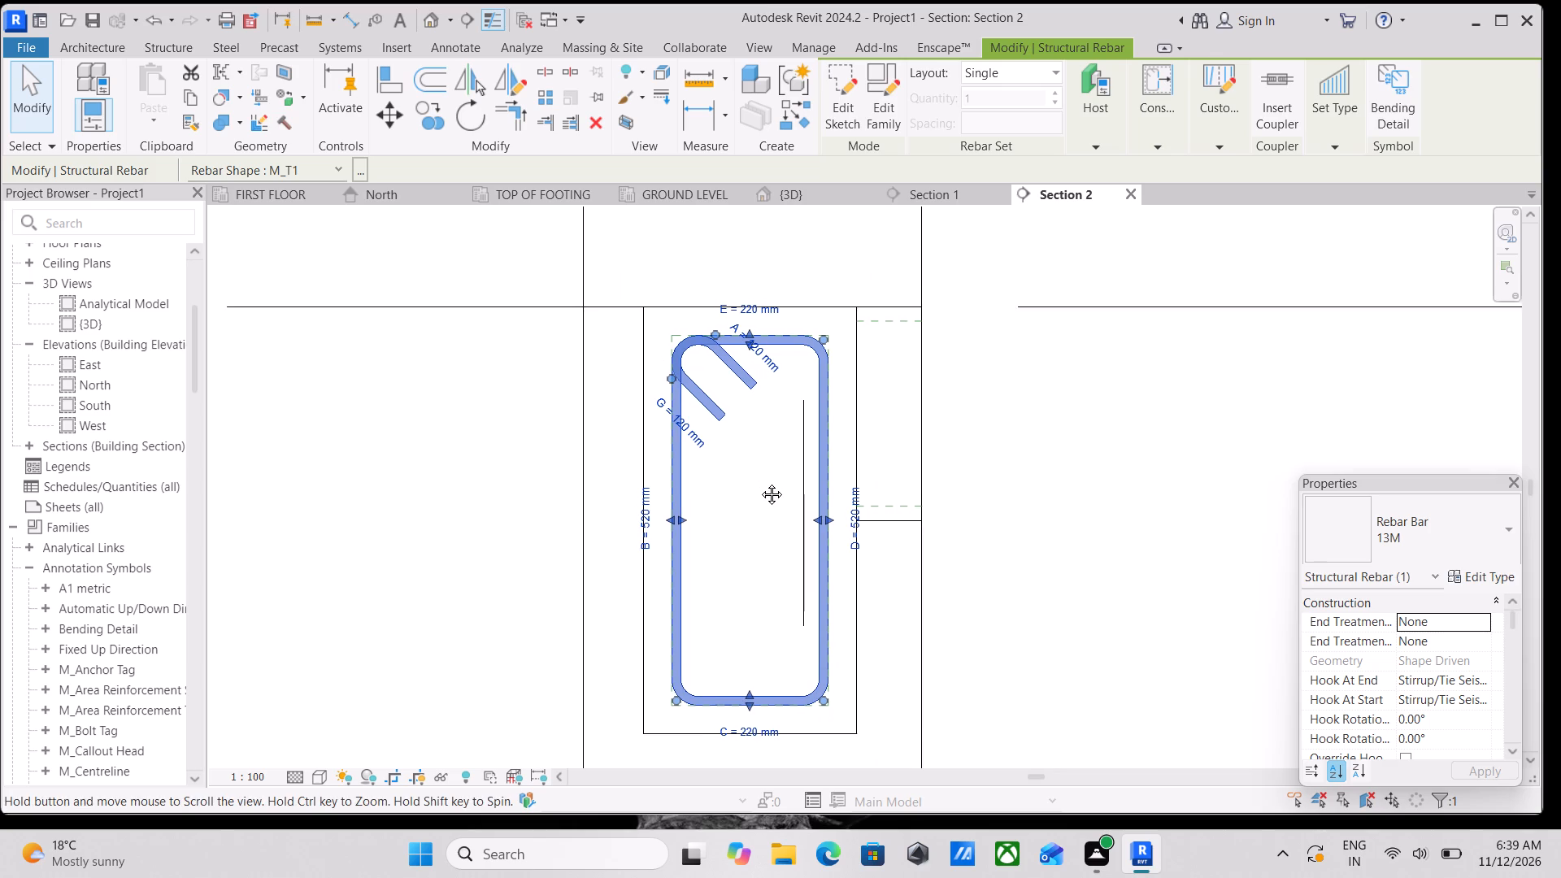
{"action": "middle_click_drag", "start_coordinate": [759, 482], "coordinate": [759, 486]}
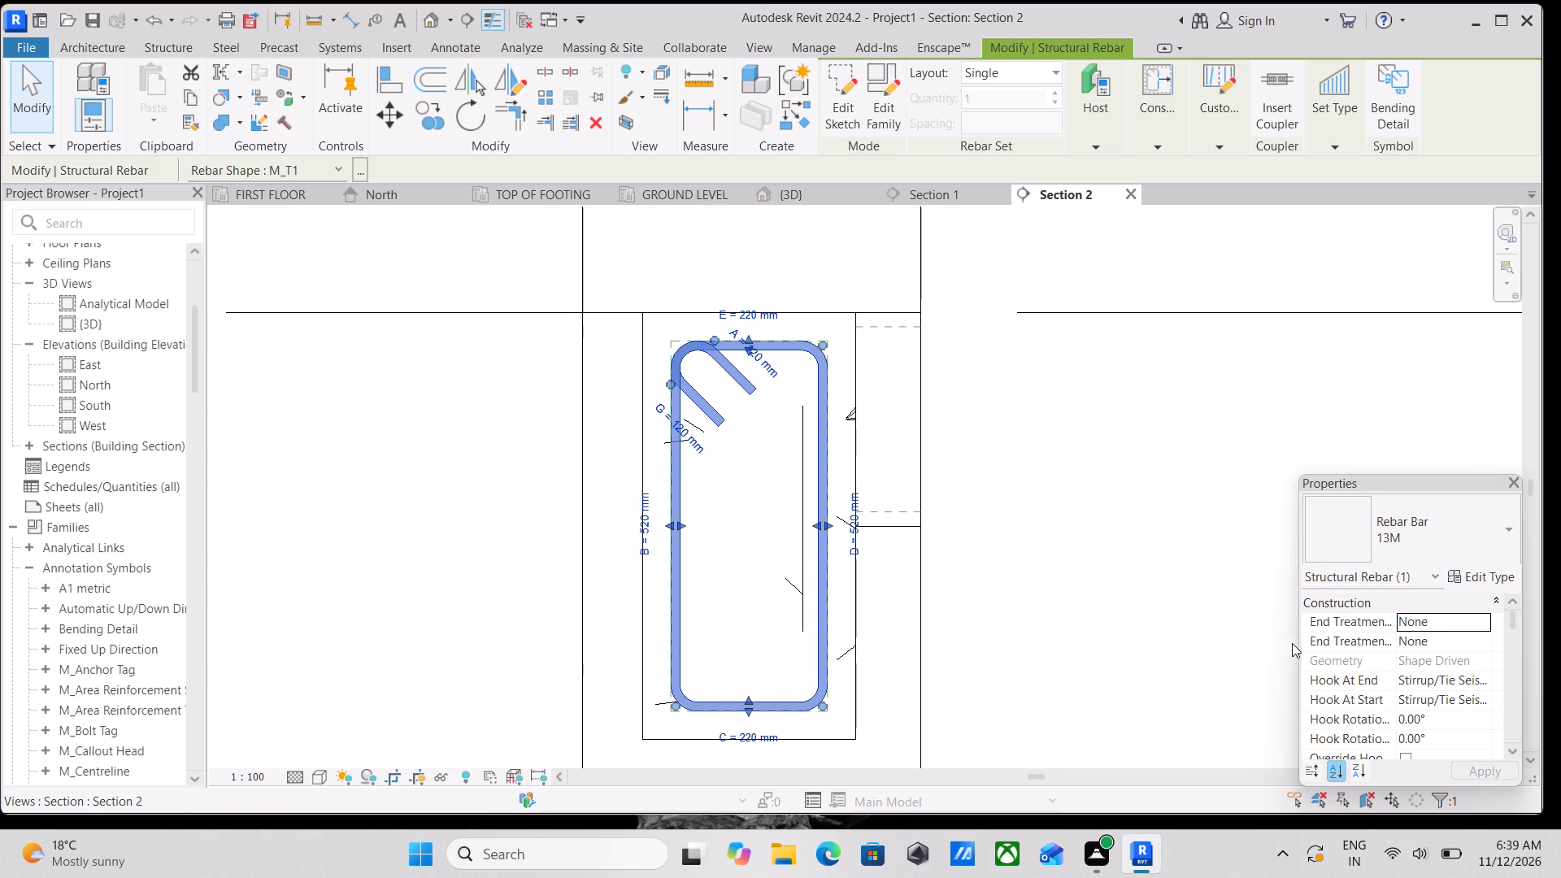
{"action": "scroll", "coordinate": [1422, 691], "scroll_direction": "down", "scroll_amount": 4}
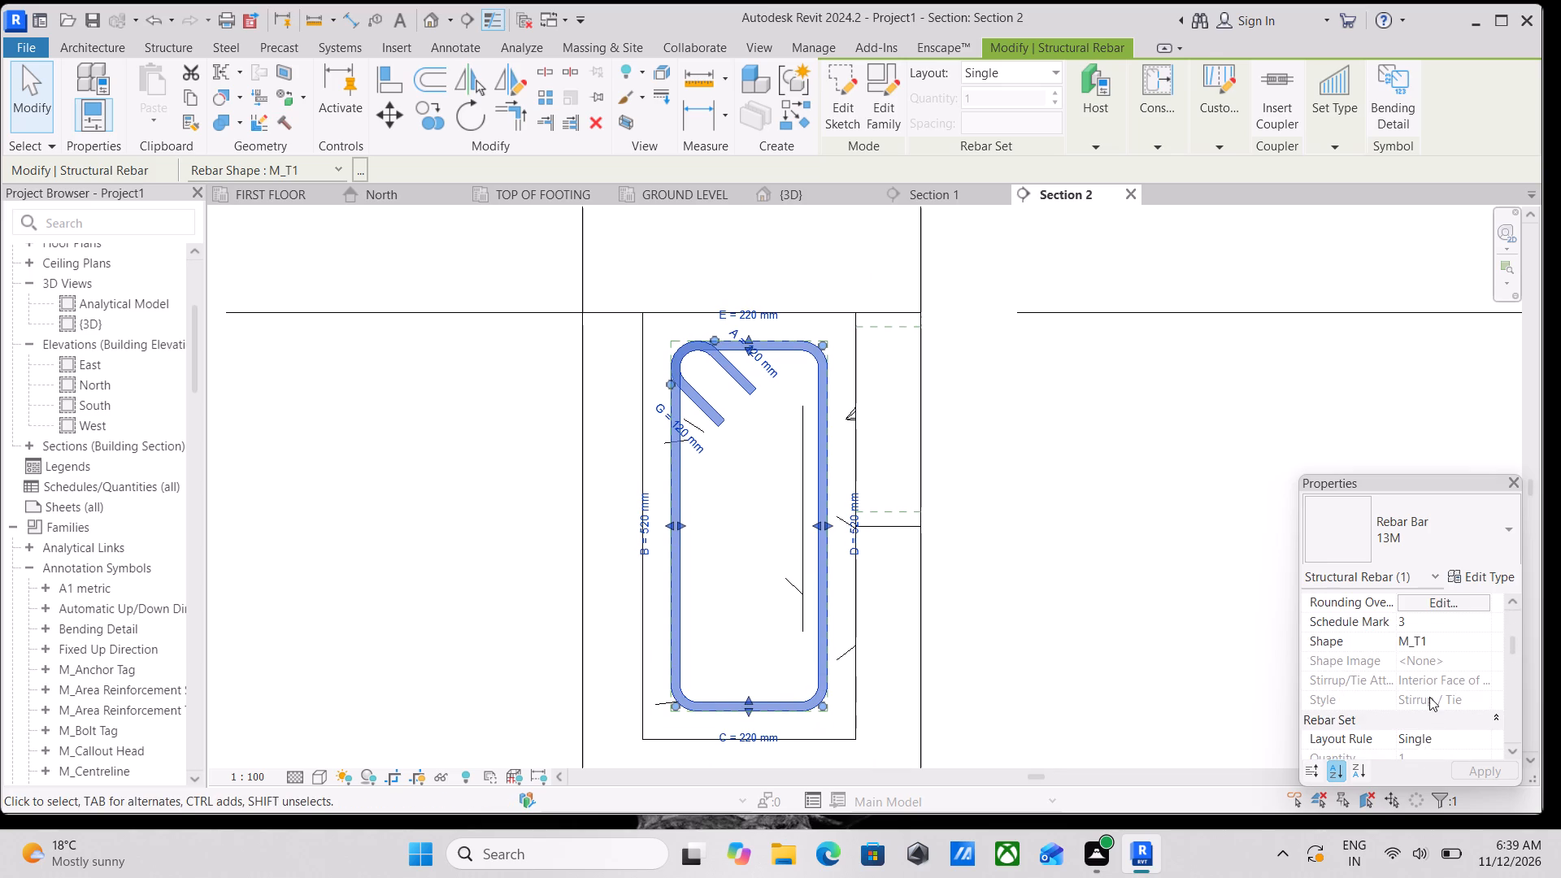
{"action": "scroll", "coordinate": [1429, 693], "scroll_direction": "up", "scroll_amount": 3}
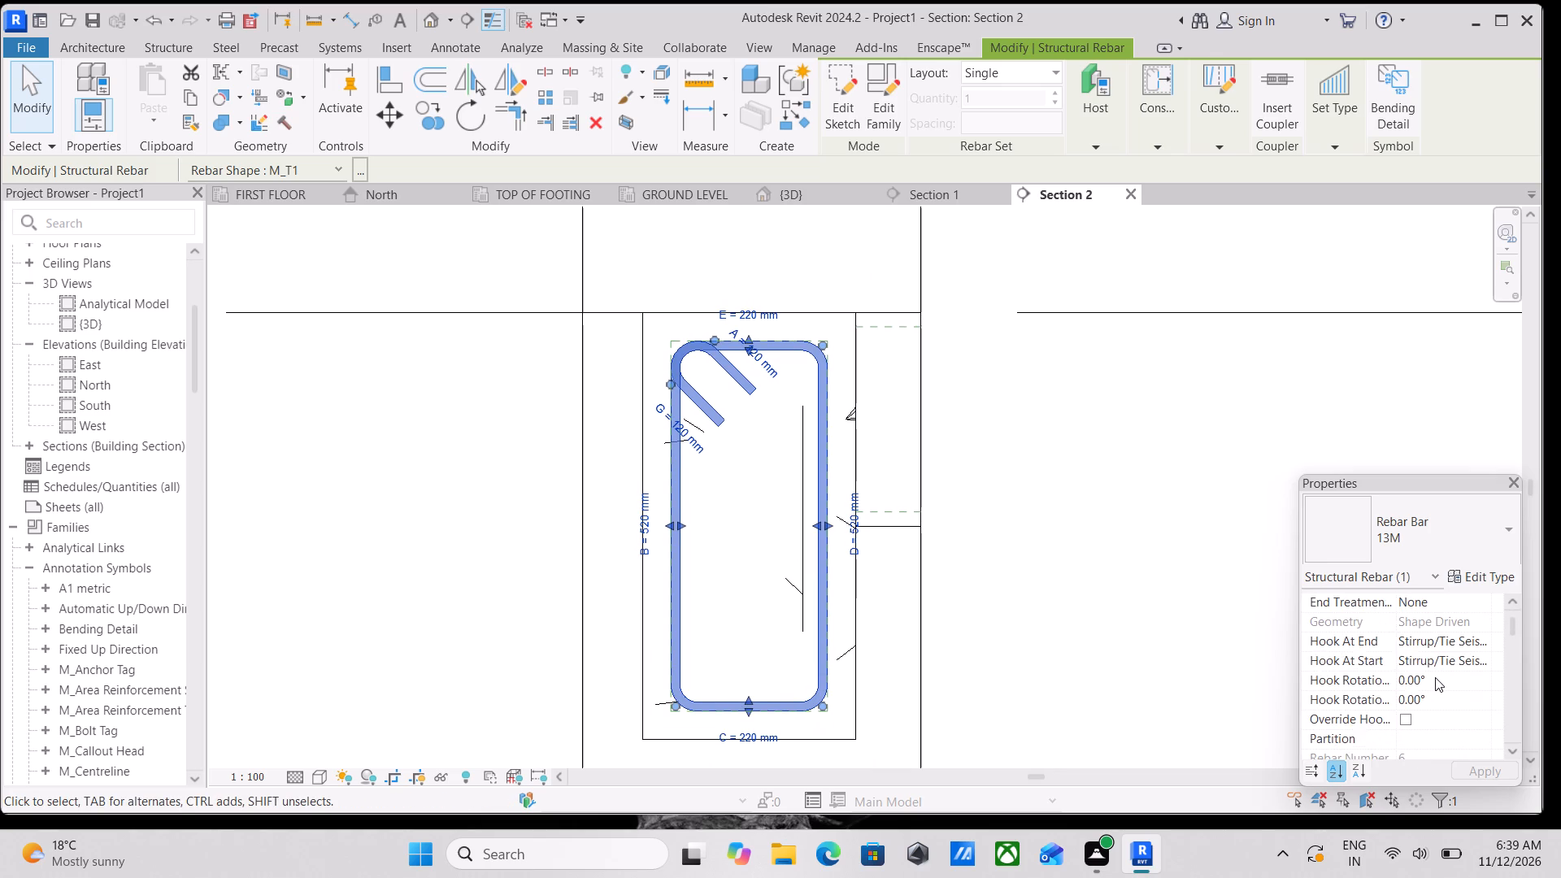
{"action": "scroll", "coordinate": [1435, 677], "scroll_direction": "up", "scroll_amount": 3}
{"action": "scroll", "coordinate": [1435, 676], "scroll_direction": "down", "scroll_amount": 6}
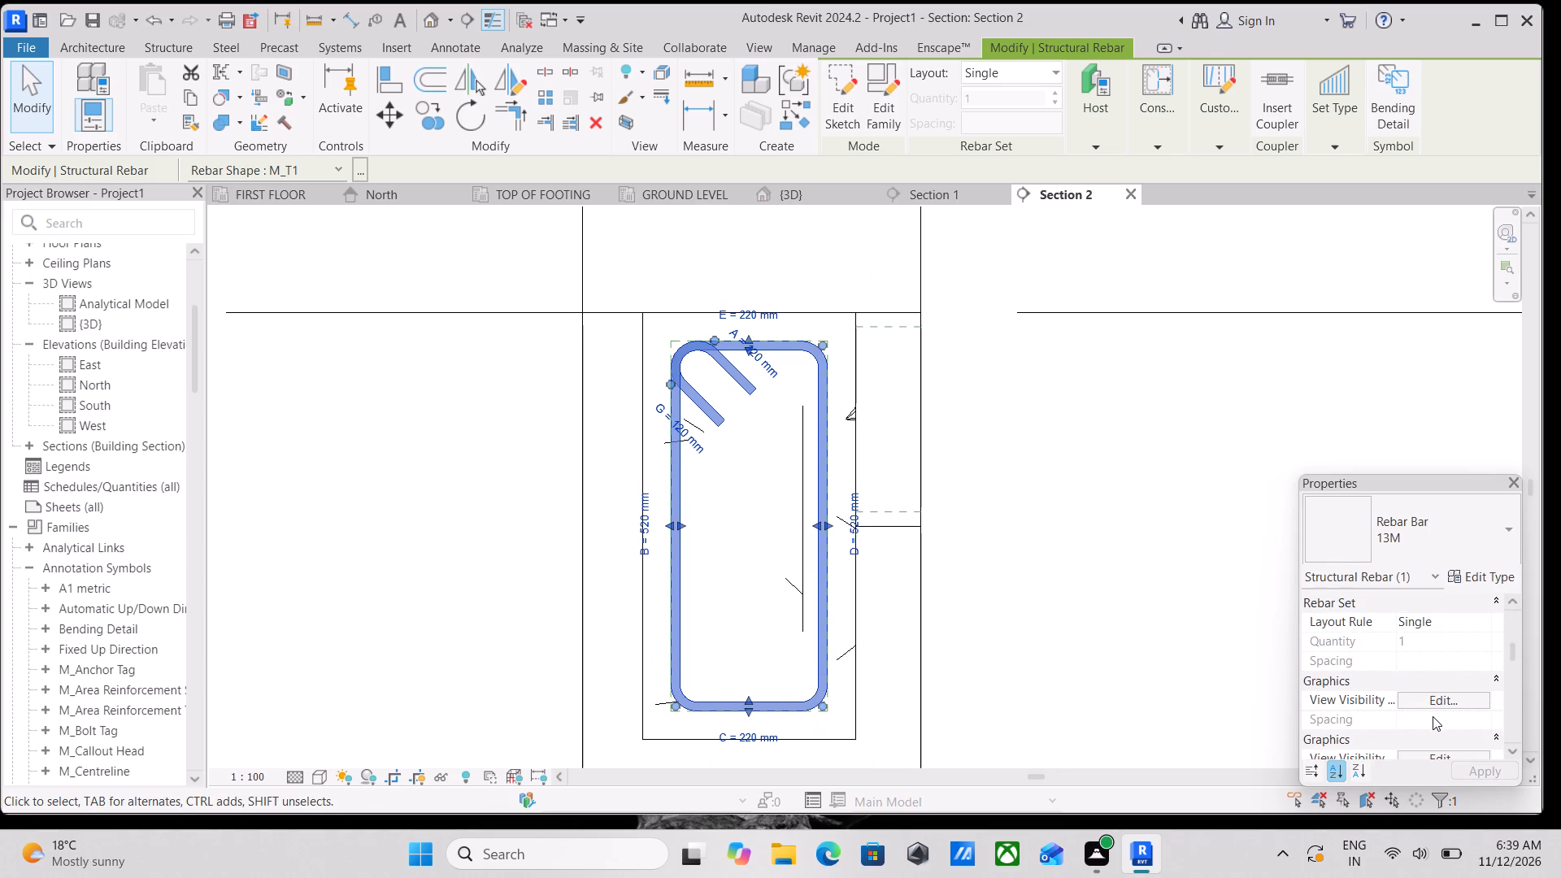
{"action": "left_click", "coordinate": [1441, 691]}
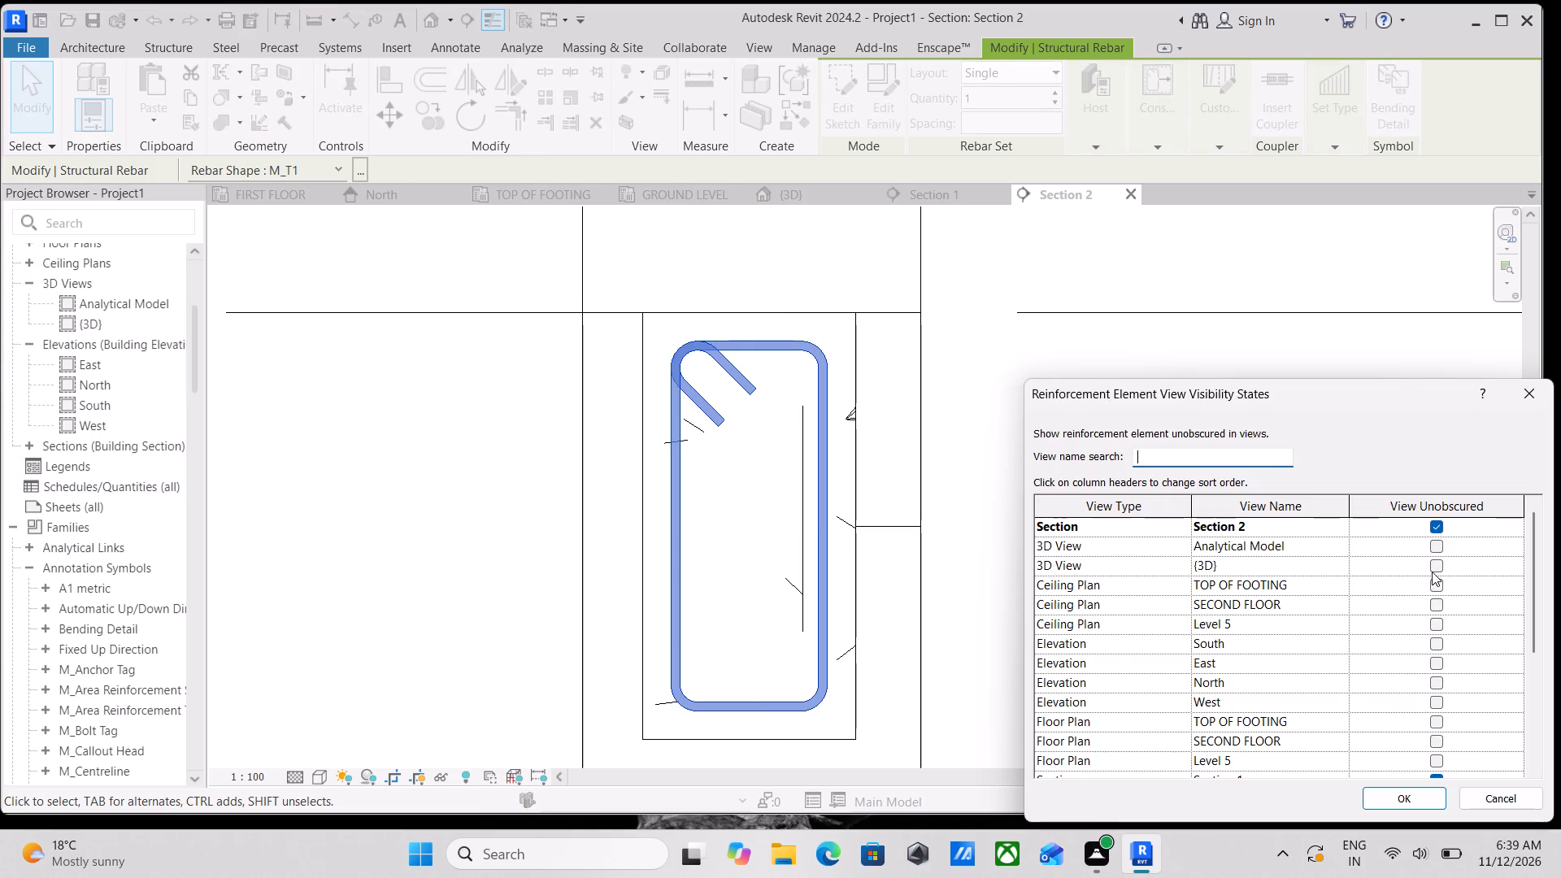
{"action": "left_click", "coordinate": [1437, 571]}
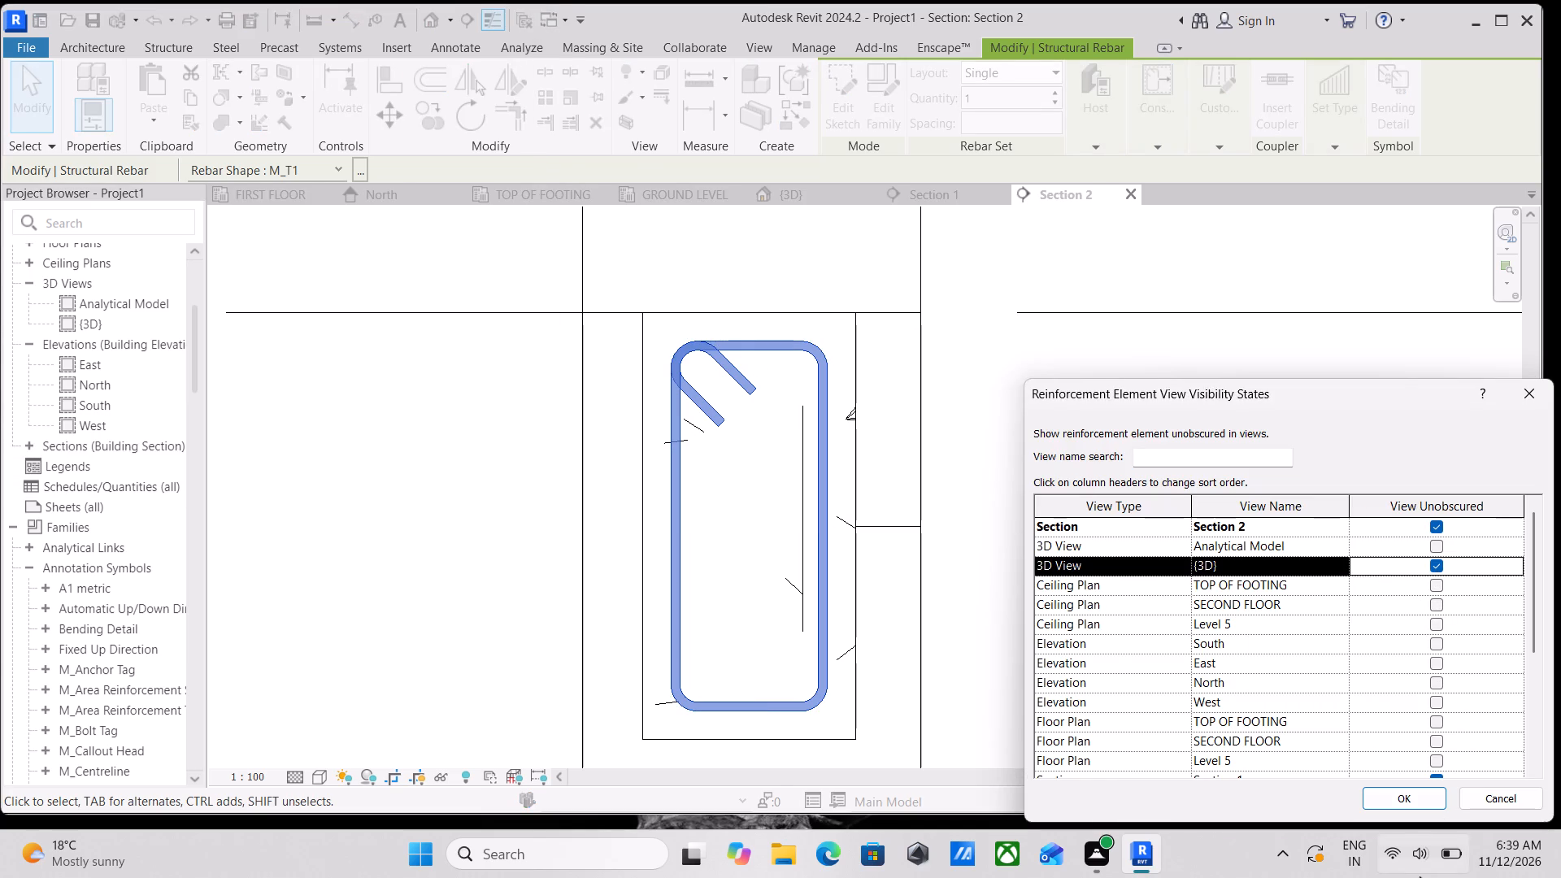
{"action": "left_click", "coordinate": [1405, 790]}
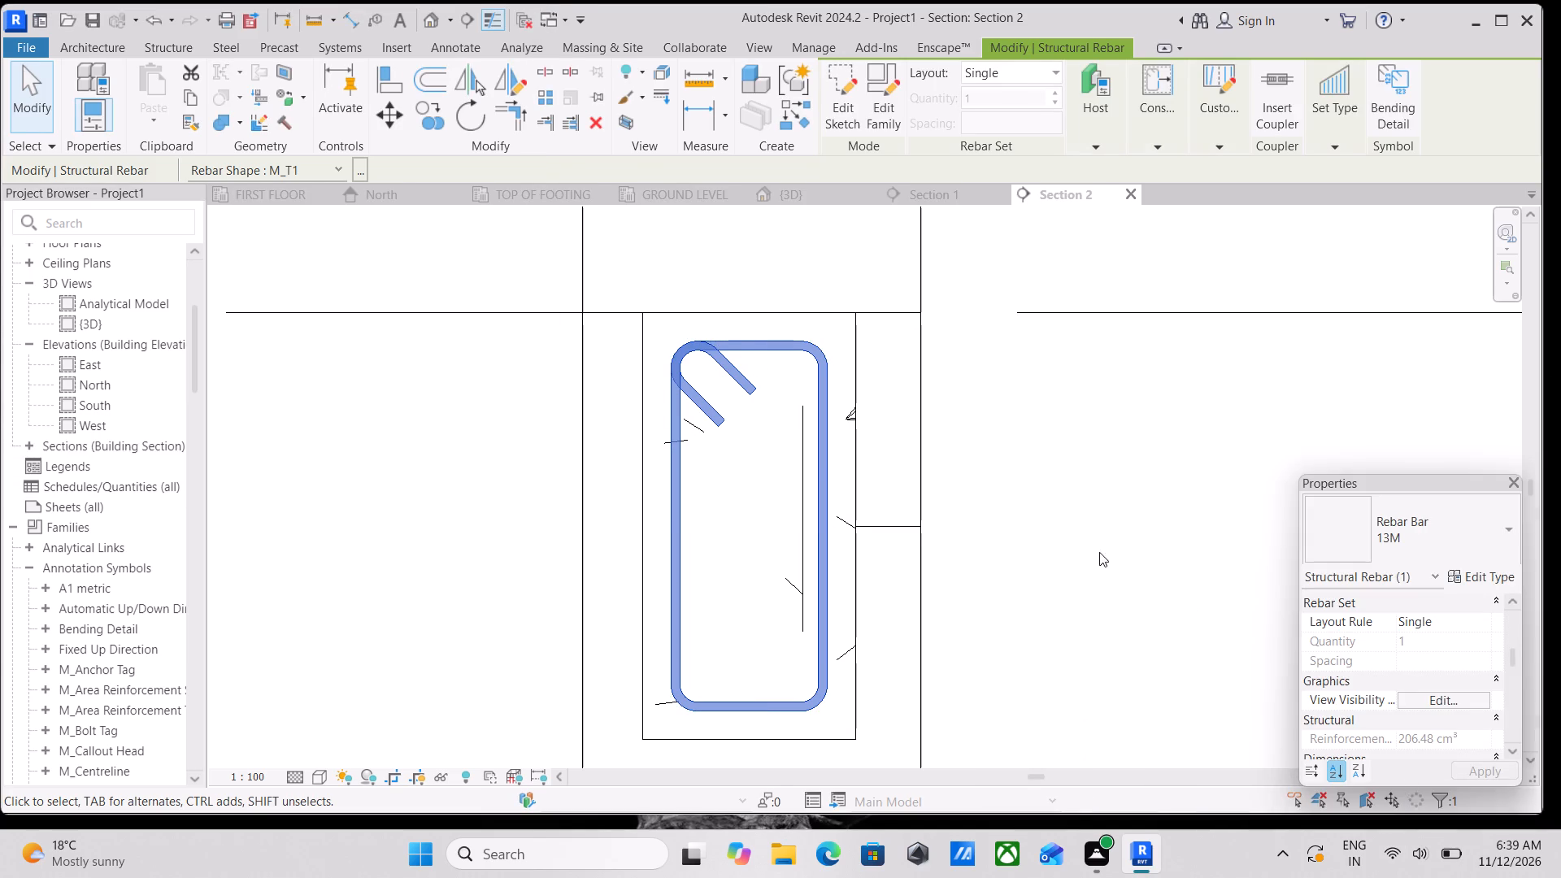
{"action": "scroll", "coordinate": [721, 425], "scroll_direction": "up", "scroll_amount": 1}
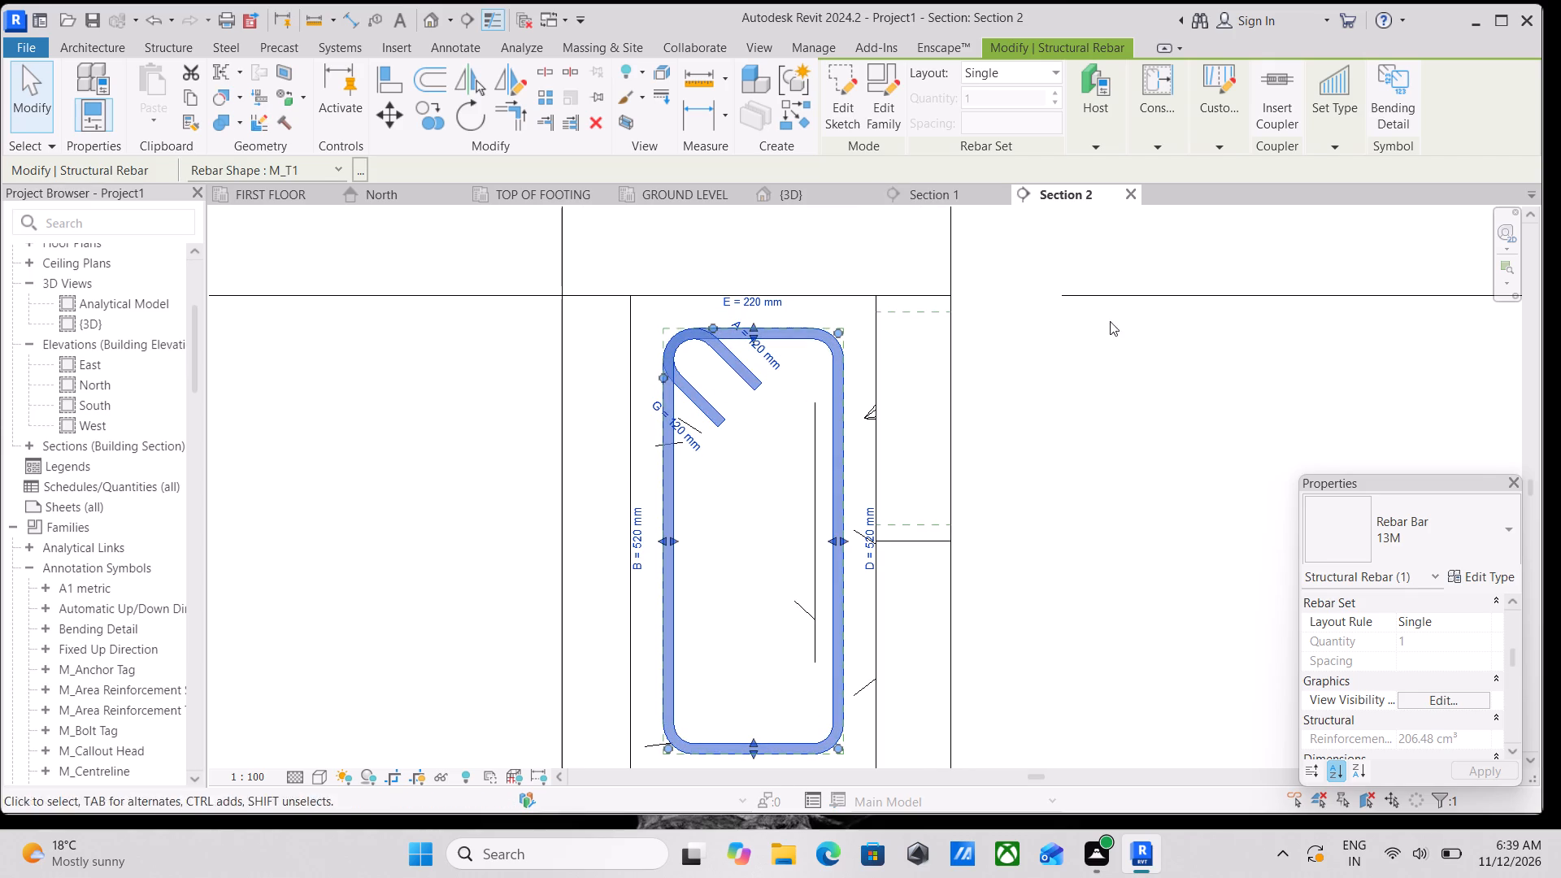
{"action": "key", "text": "Escape"}
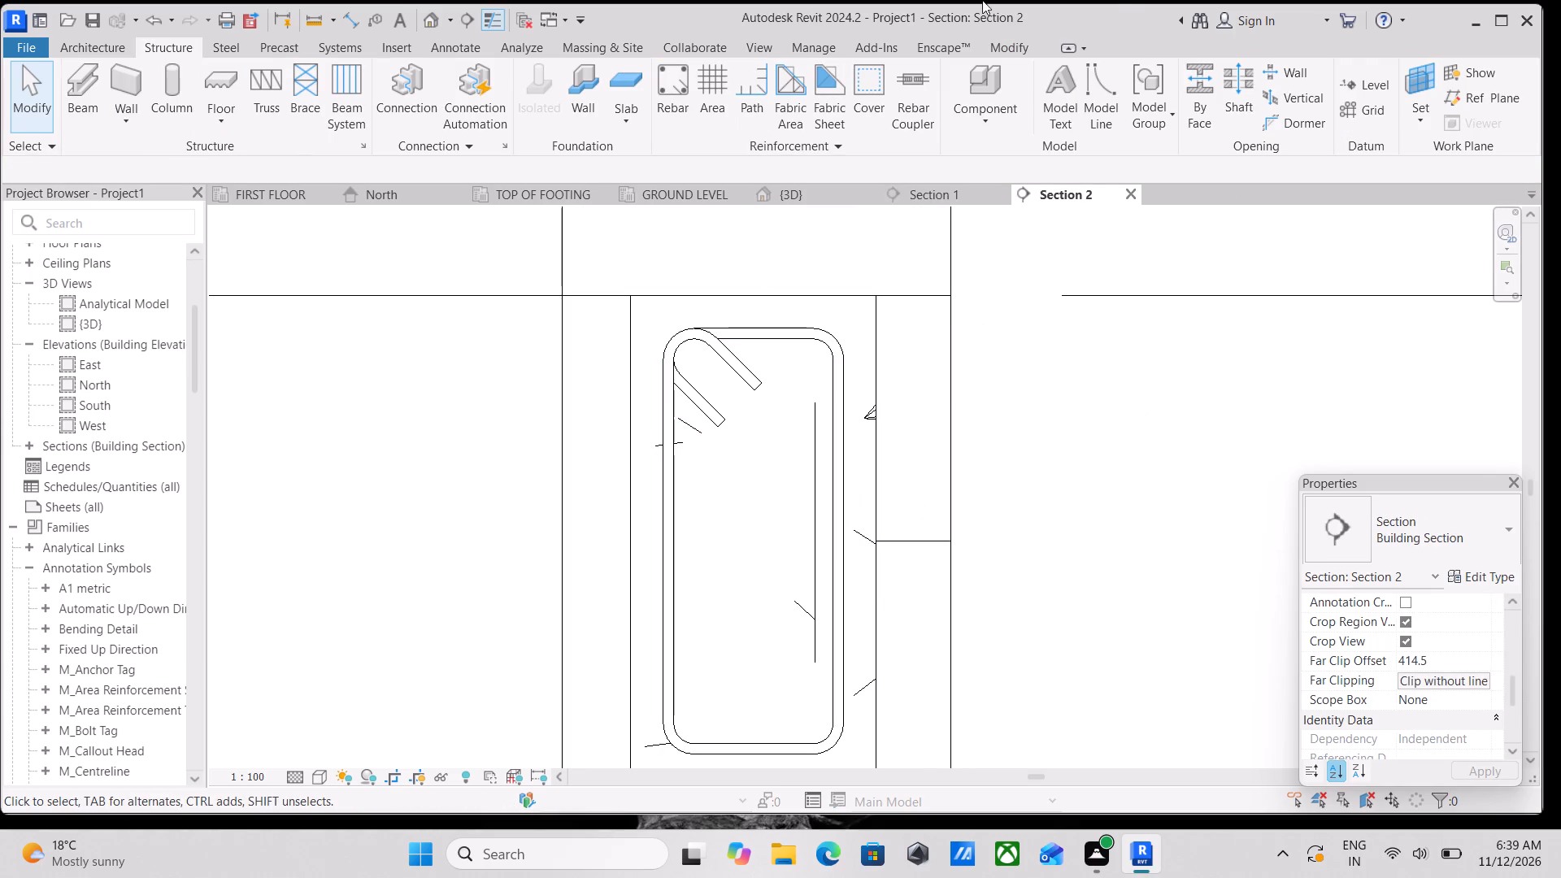
Place a straight 13M bar of shape M_00 perpendicular to cover, inside the stirrup's upper hooked corner.
{"action": "left_click", "coordinate": [665, 93]}
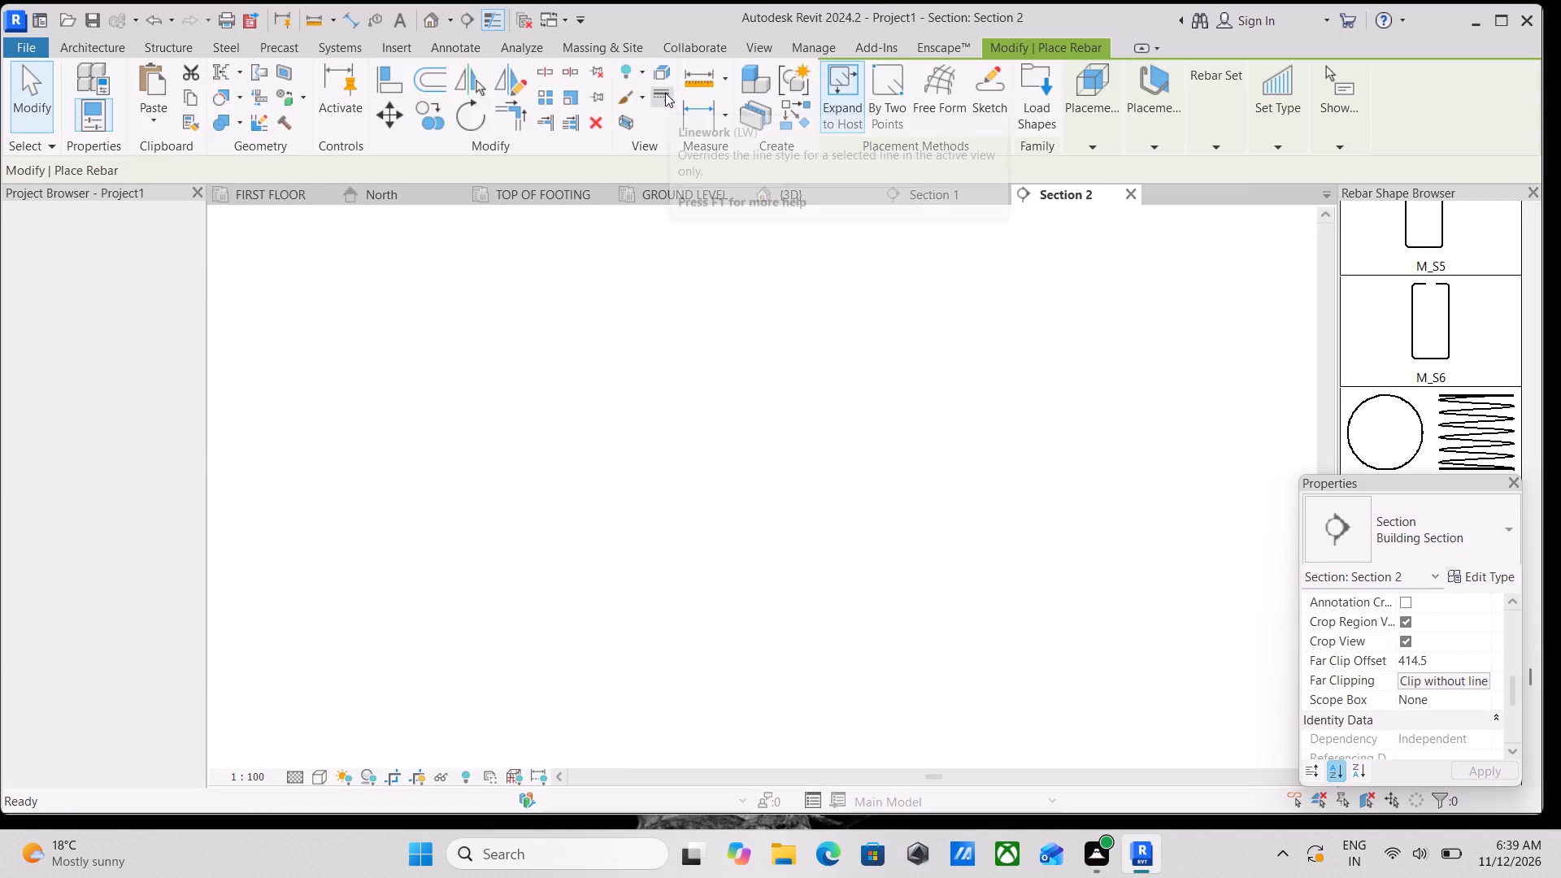
{"action": "scroll", "coordinate": [1417, 347], "scroll_direction": "up", "scroll_amount": 10}
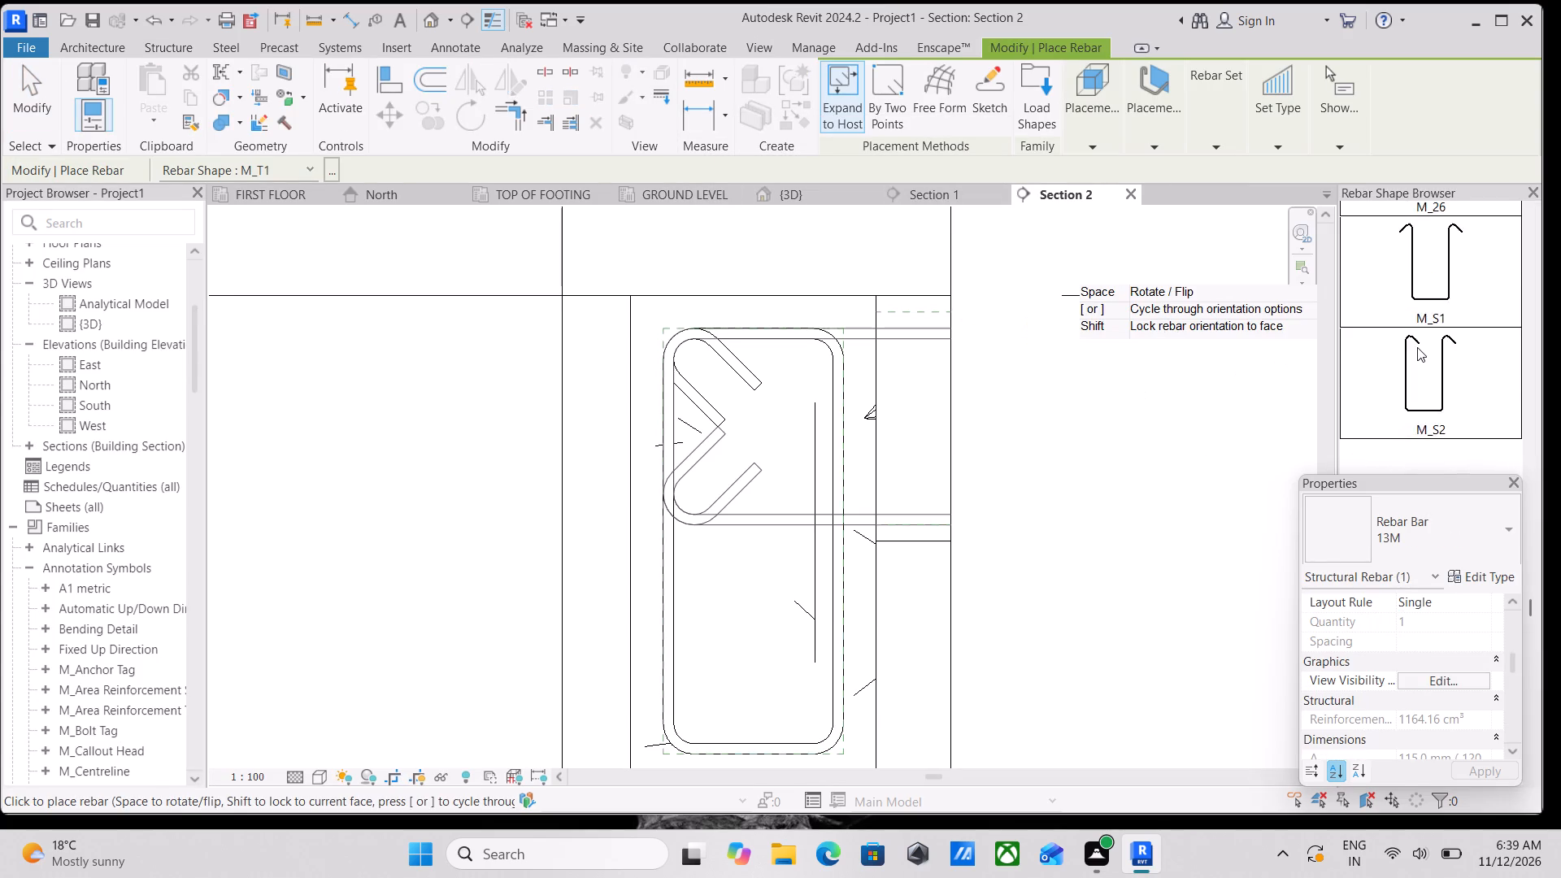
{"action": "scroll", "coordinate": [1417, 347], "scroll_direction": "up", "scroll_amount": 20}
{"action": "scroll", "coordinate": [1417, 347], "scroll_direction": "up", "scroll_amount": 12}
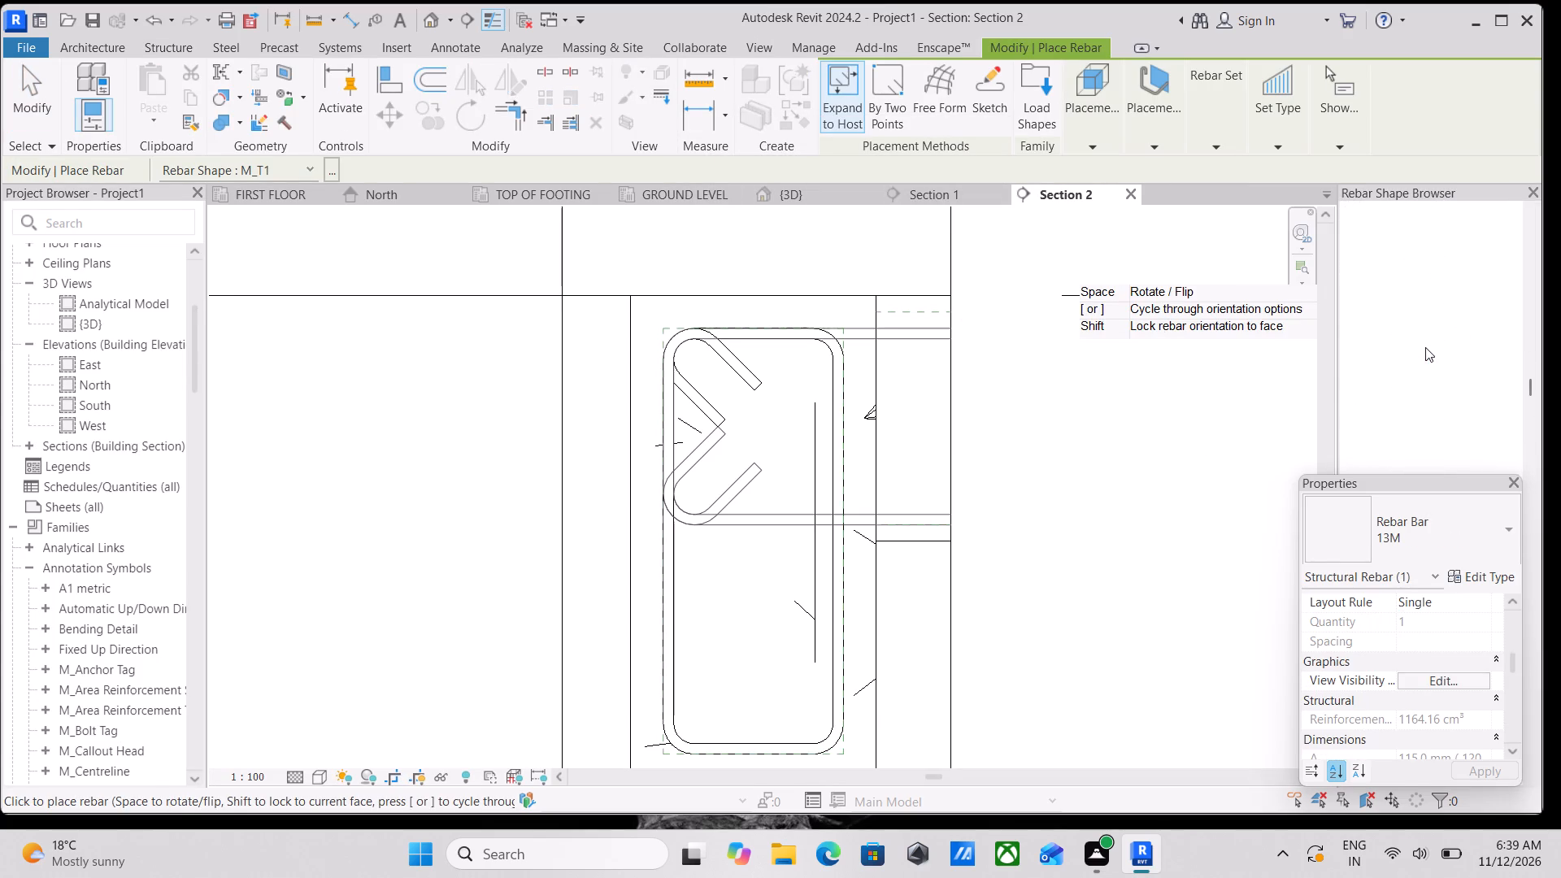
{"action": "scroll", "coordinate": [1425, 347], "scroll_direction": "up", "scroll_amount": 20}
{"action": "scroll", "coordinate": [1425, 347], "scroll_direction": "up", "scroll_amount": 6}
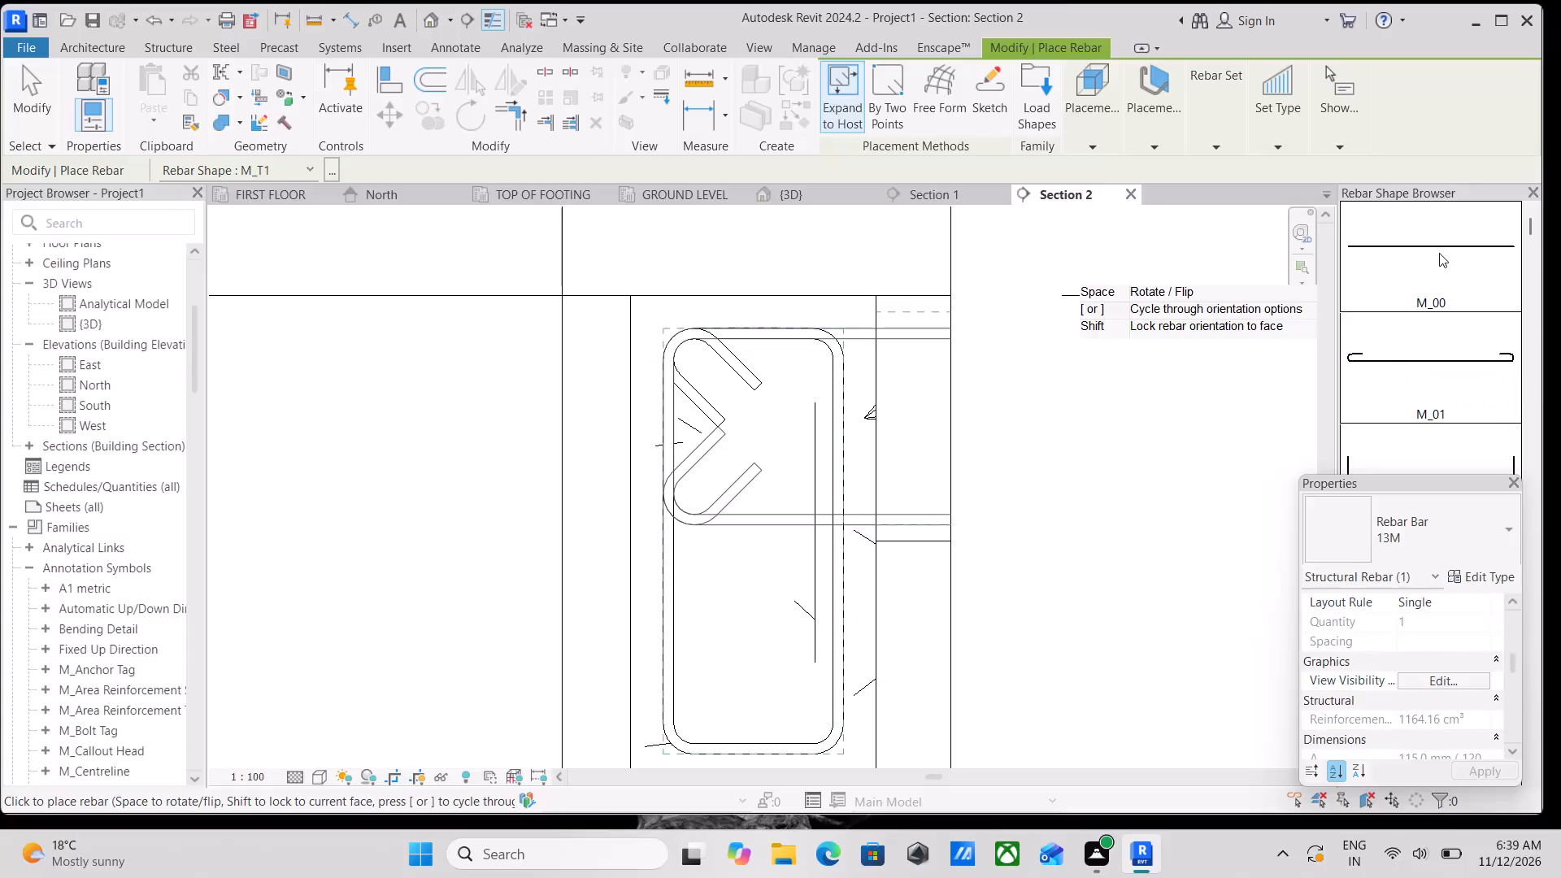
{"action": "left_click", "coordinate": [1439, 253]}
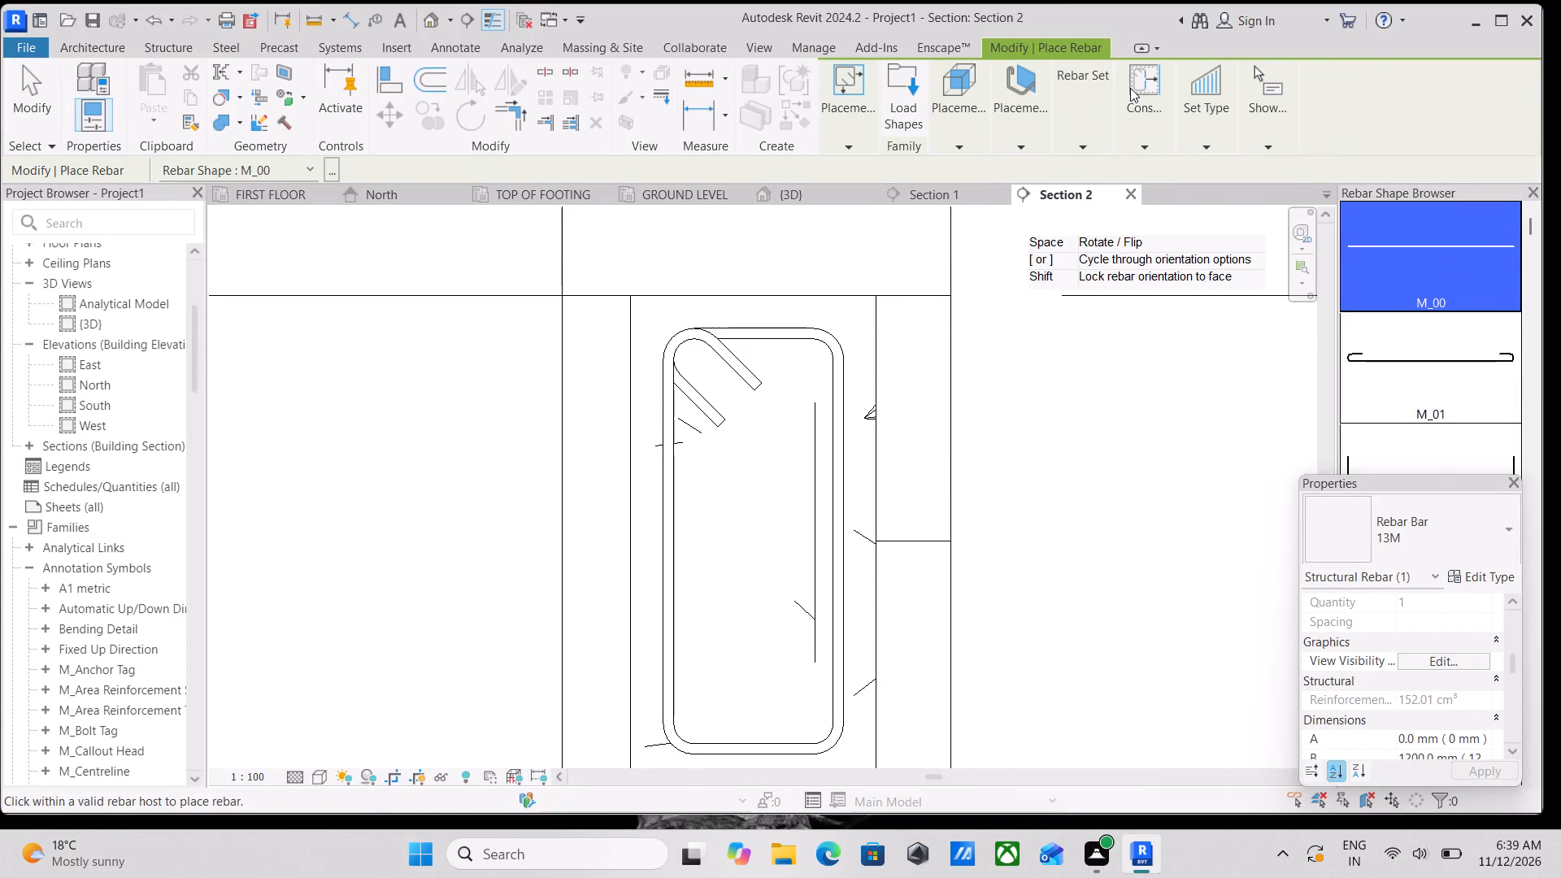
{"action": "left_click", "coordinate": [1021, 146]}
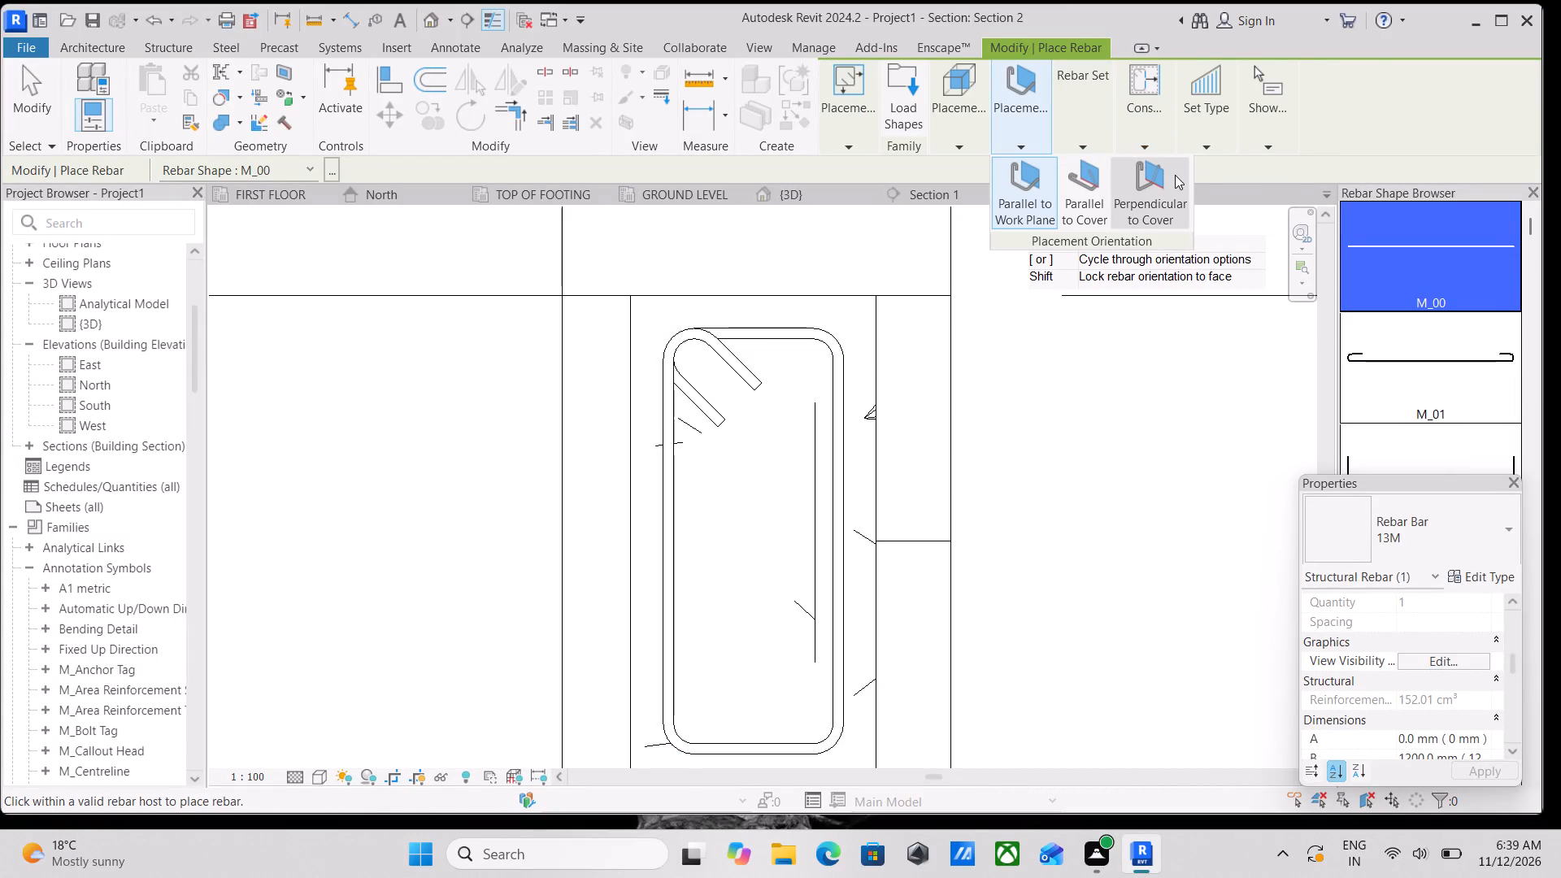
{"action": "left_click", "coordinate": [1175, 175]}
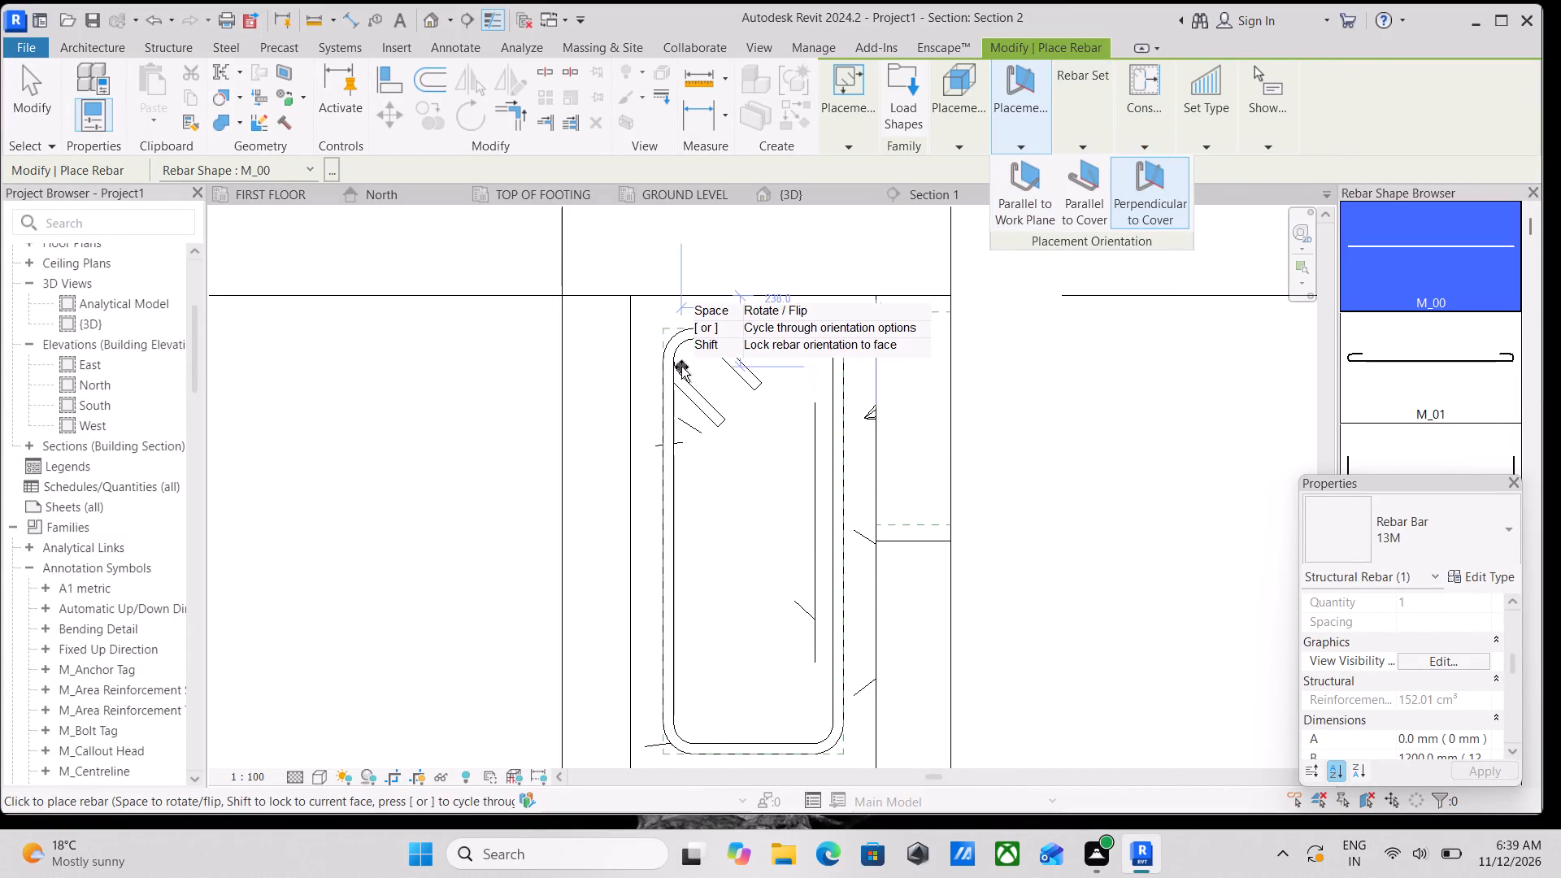
{"action": "scroll", "coordinate": [686, 367], "scroll_direction": "up", "scroll_amount": 3}
{"action": "middle_click_drag", "start_coordinate": [698, 351], "coordinate": [763, 367]}
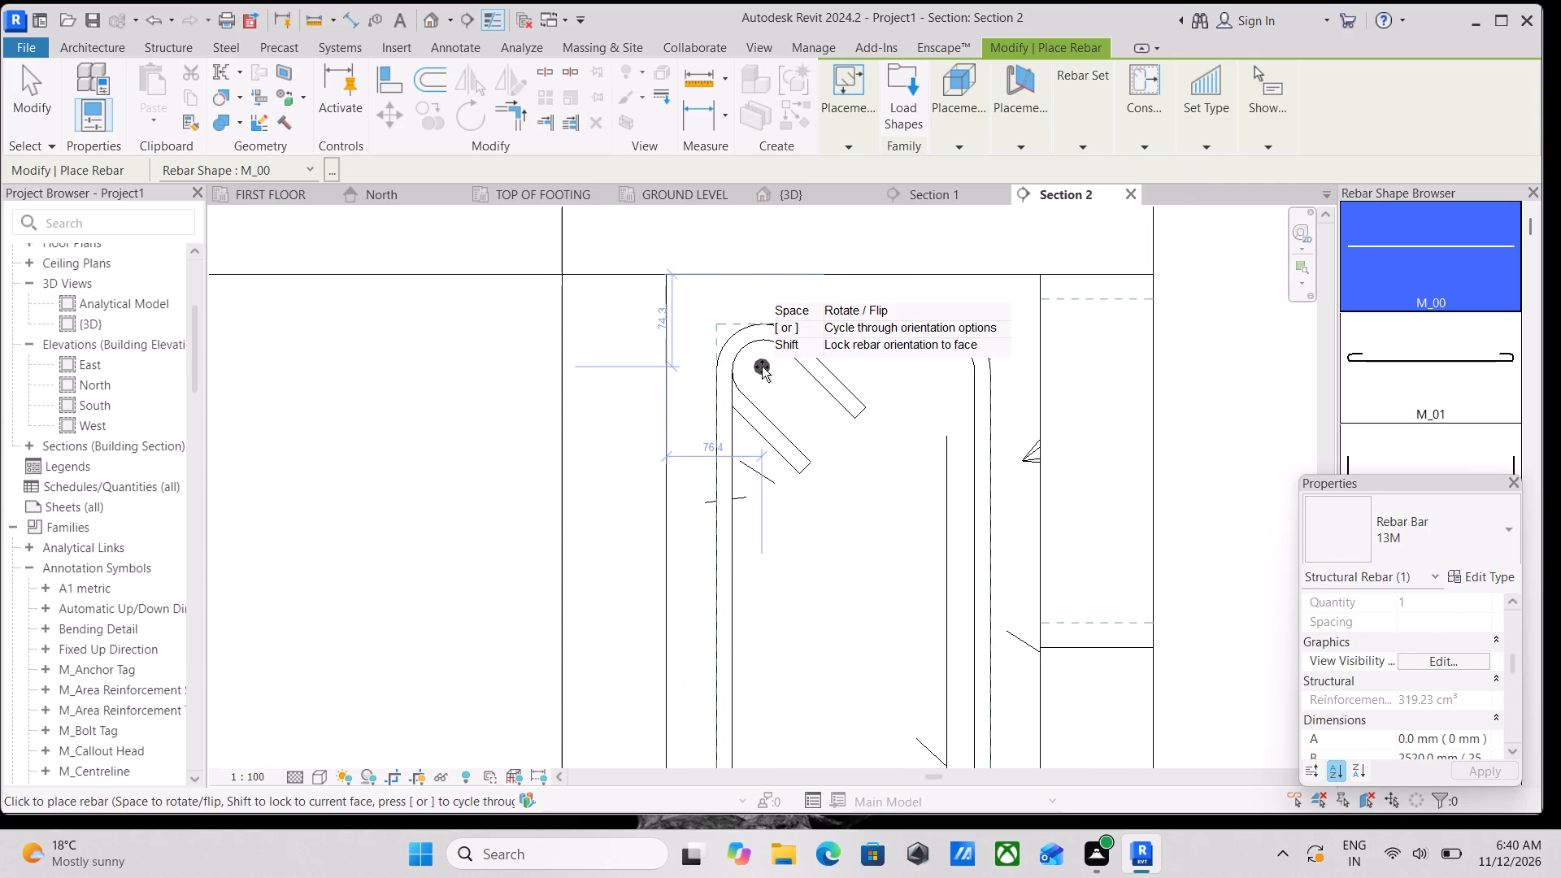
{"action": "left_click", "coordinate": [762, 367]}
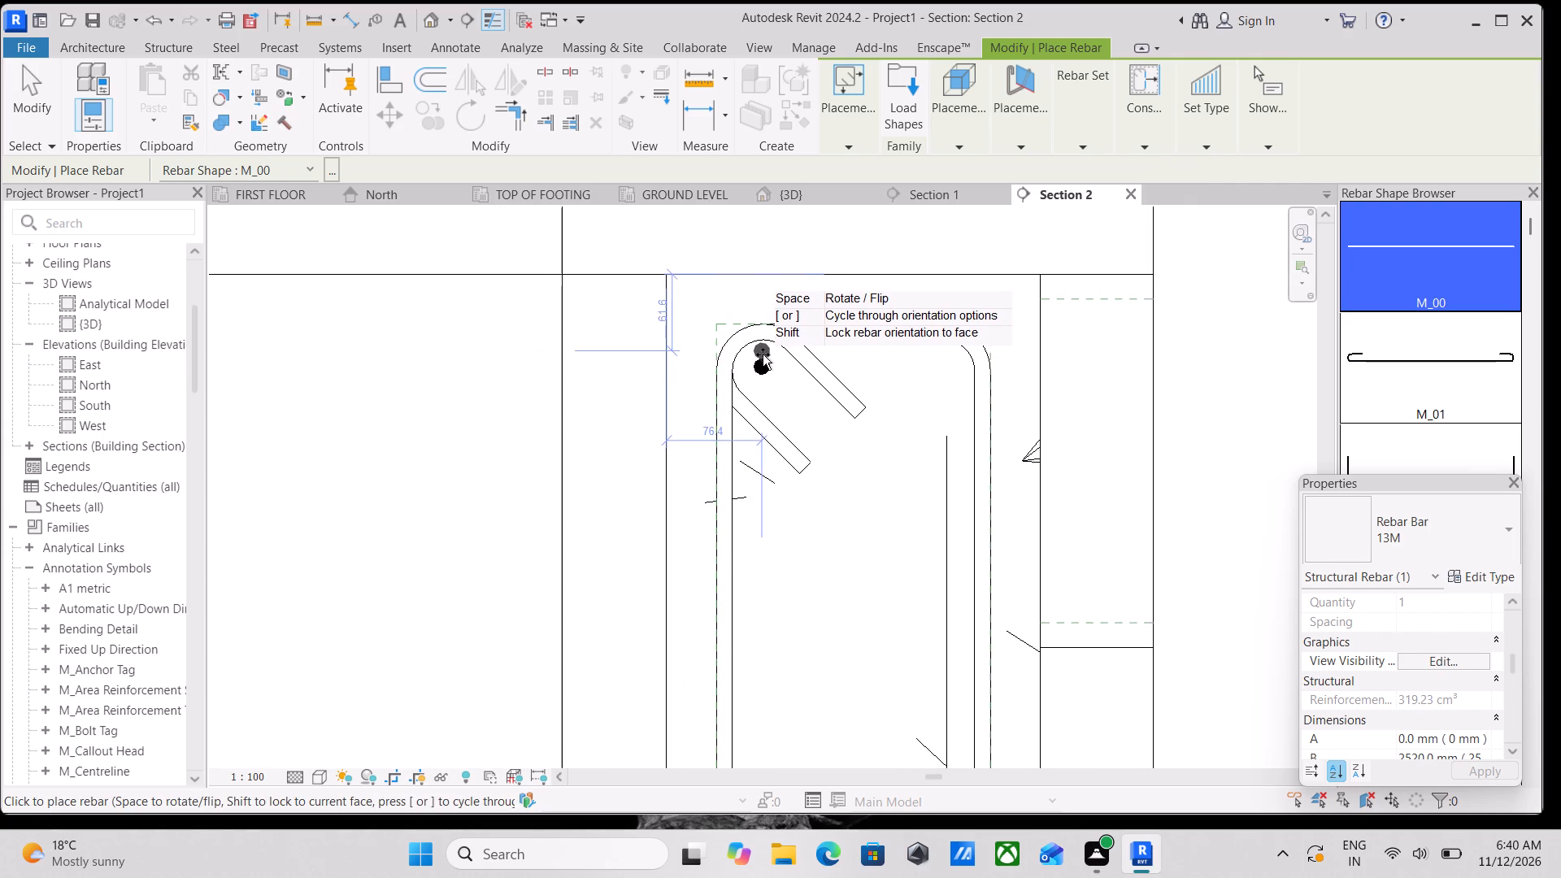
{"action": "key", "text": "Escape"}
{"action": "key", "text": "space"}
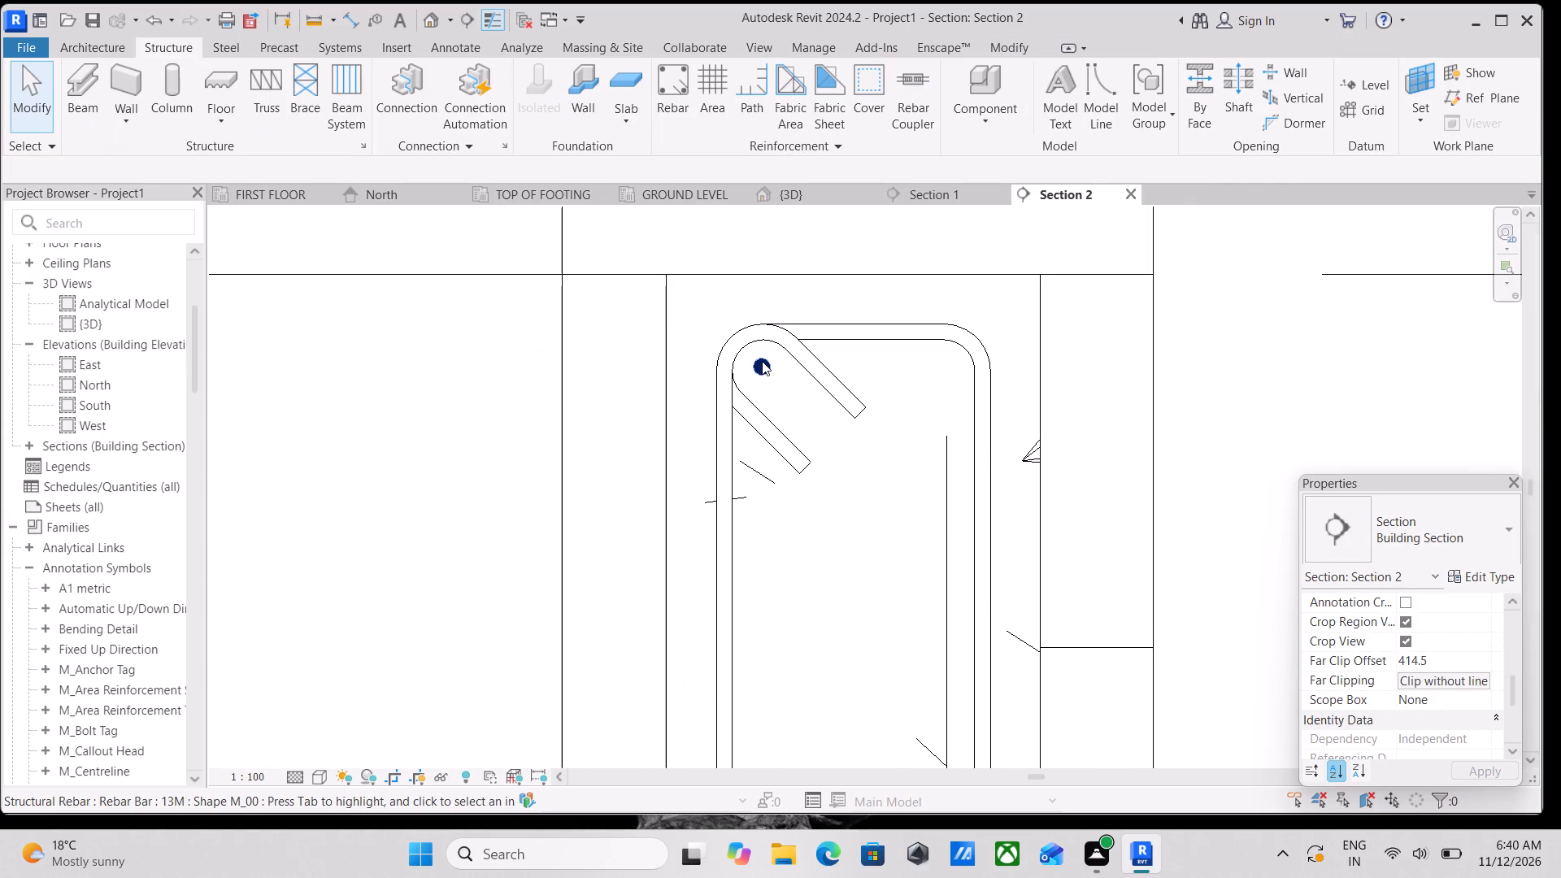
Make the new straight bar show unobscured in the {3D} view through its view visibility states.
{"action": "left_click", "coordinate": [762, 361]}
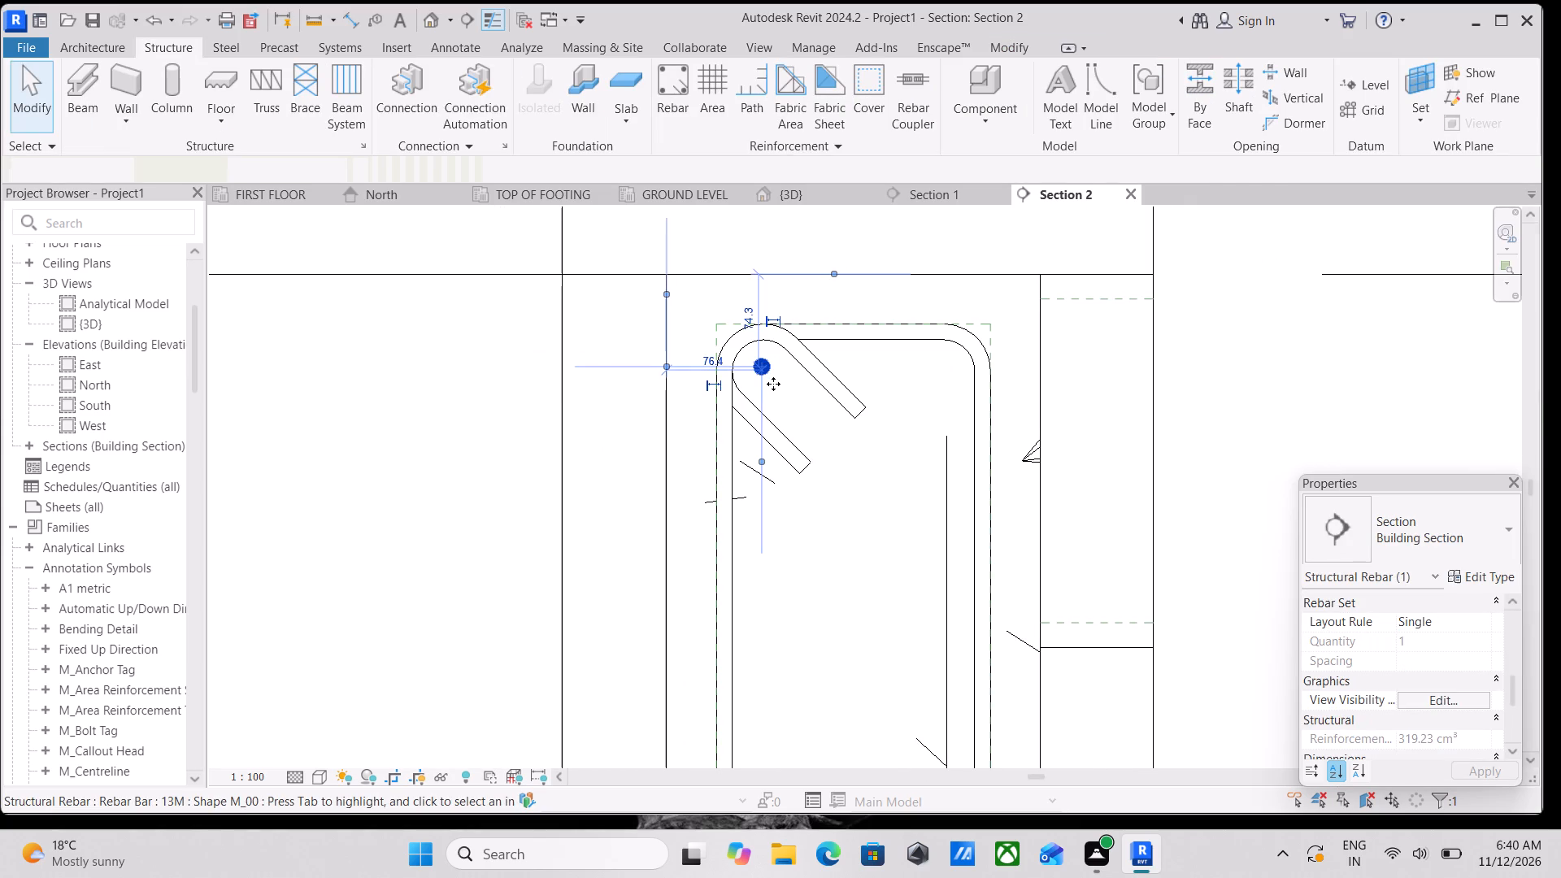
{"action": "scroll", "coordinate": [786, 388], "scroll_direction": "up", "scroll_amount": 2}
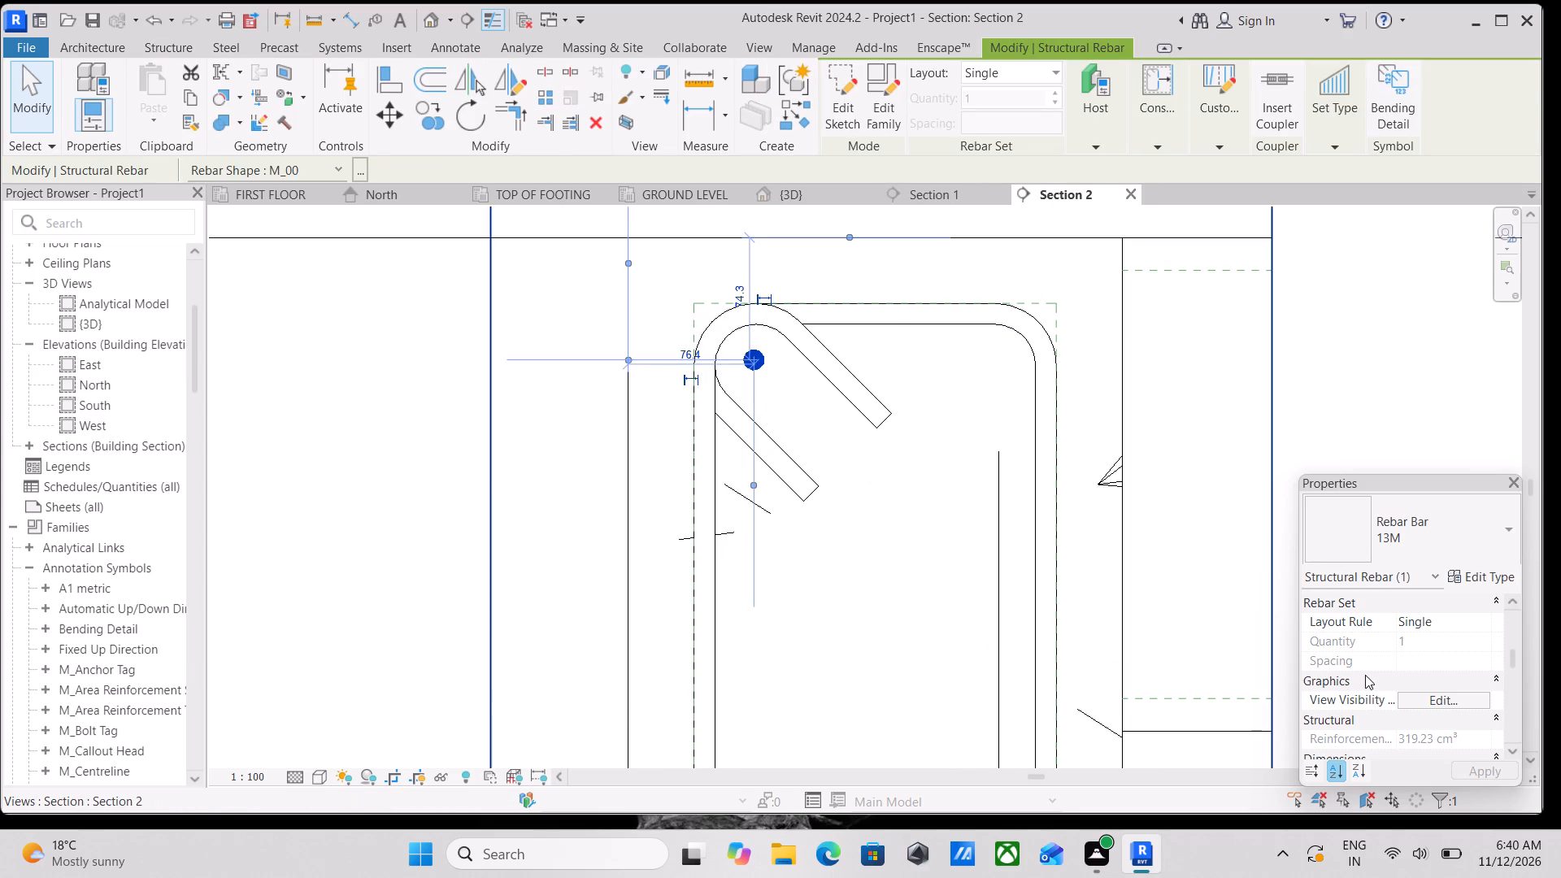
{"action": "left_click", "coordinate": [1451, 700]}
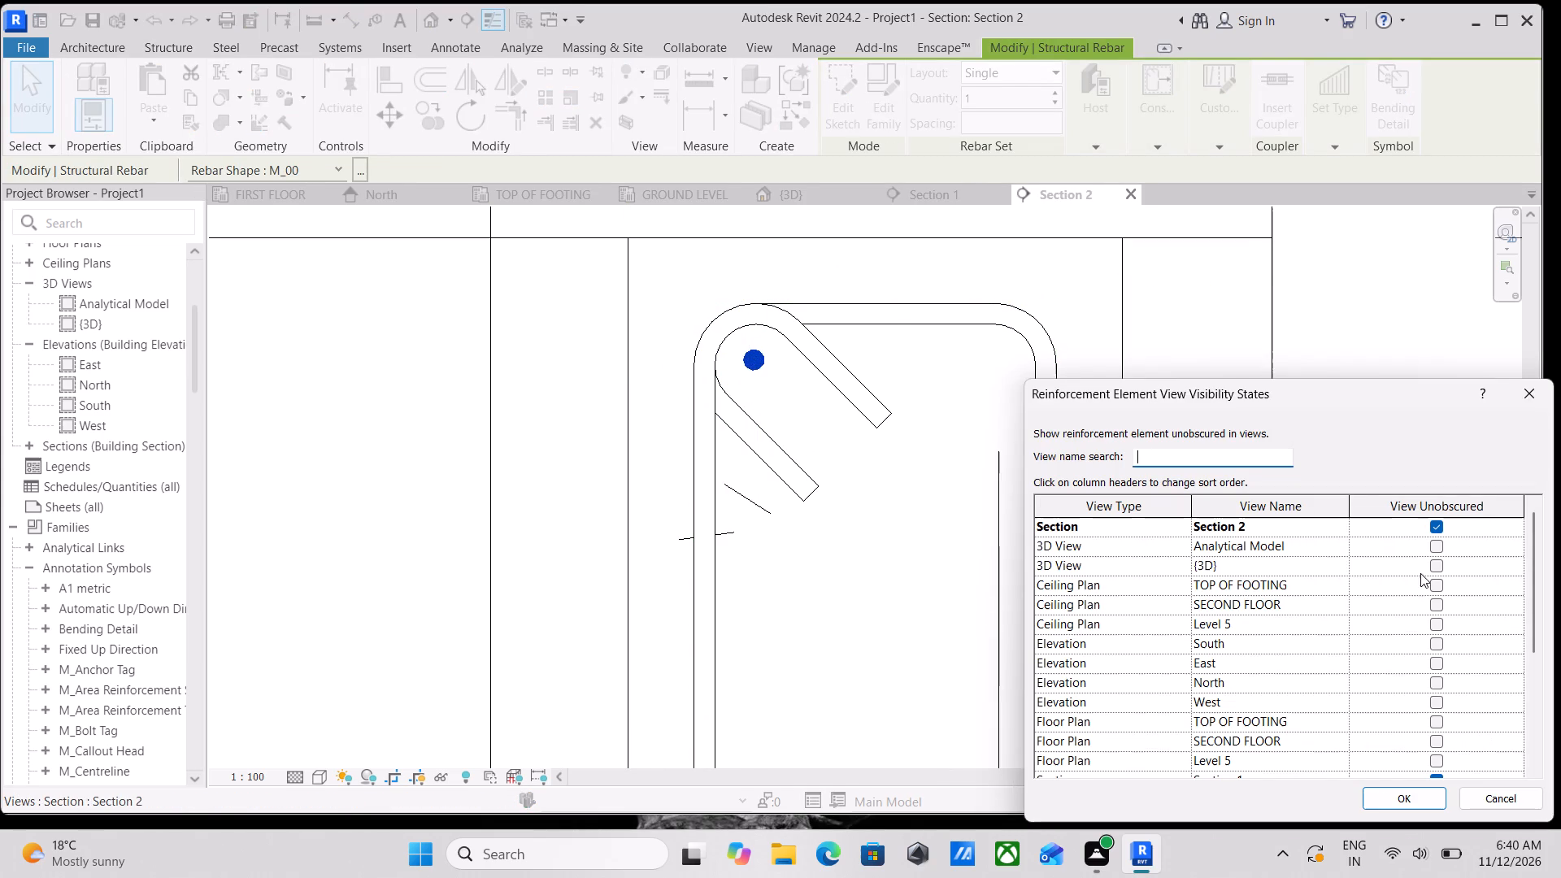
{"action": "left_click", "coordinate": [1433, 563]}
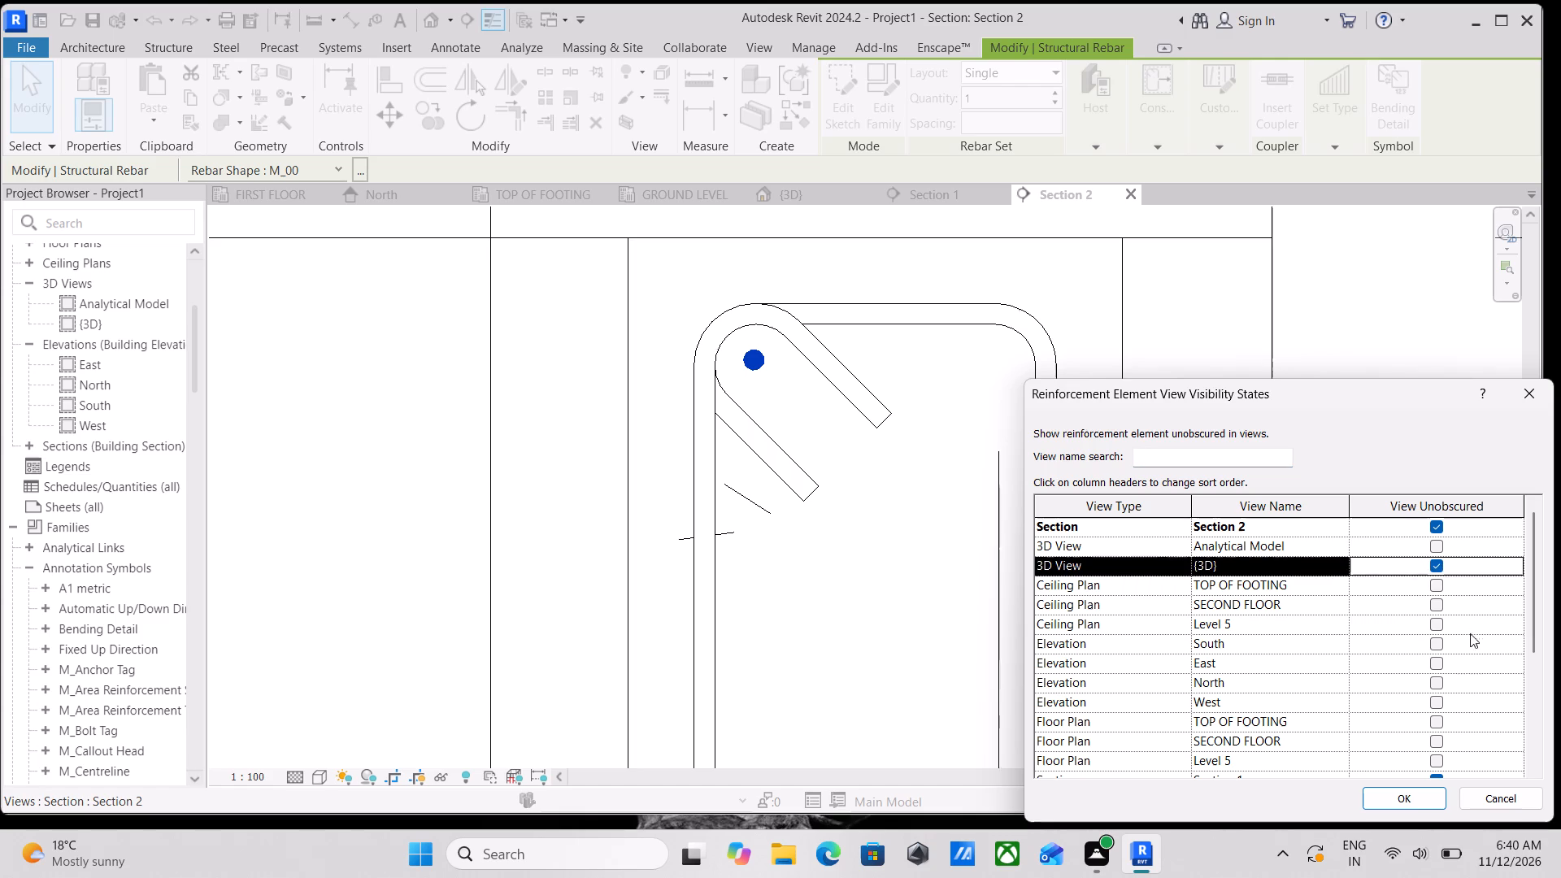
{"action": "left_click", "coordinate": [1390, 804]}
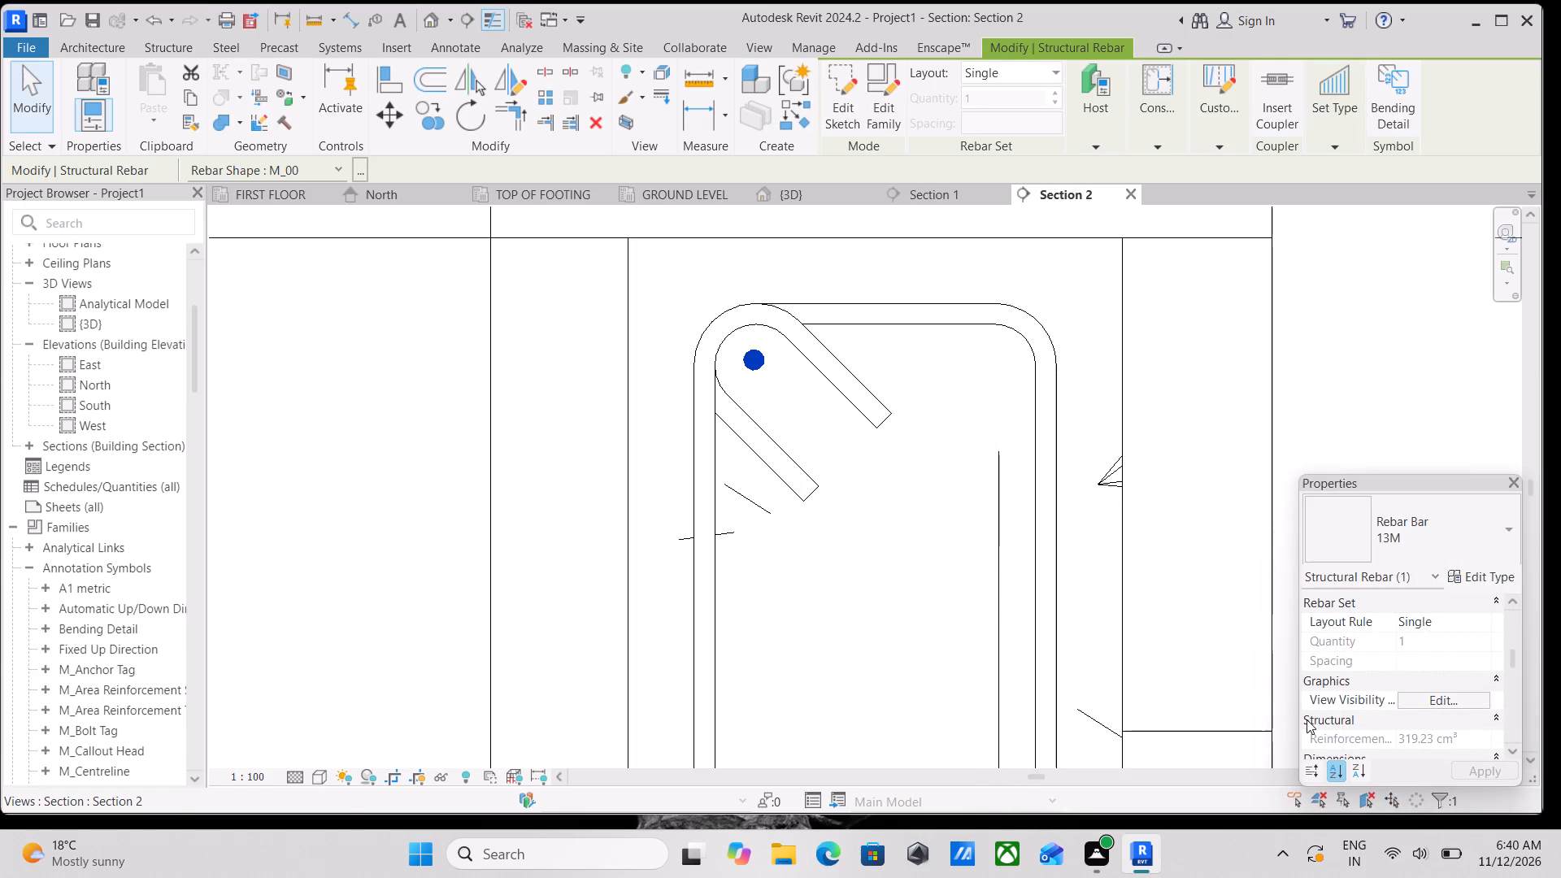
Set the straight bar's layout to Fixed Number with a quantity of 2 across the top of the stirrup.
{"action": "left_click", "coordinate": [1035, 76]}
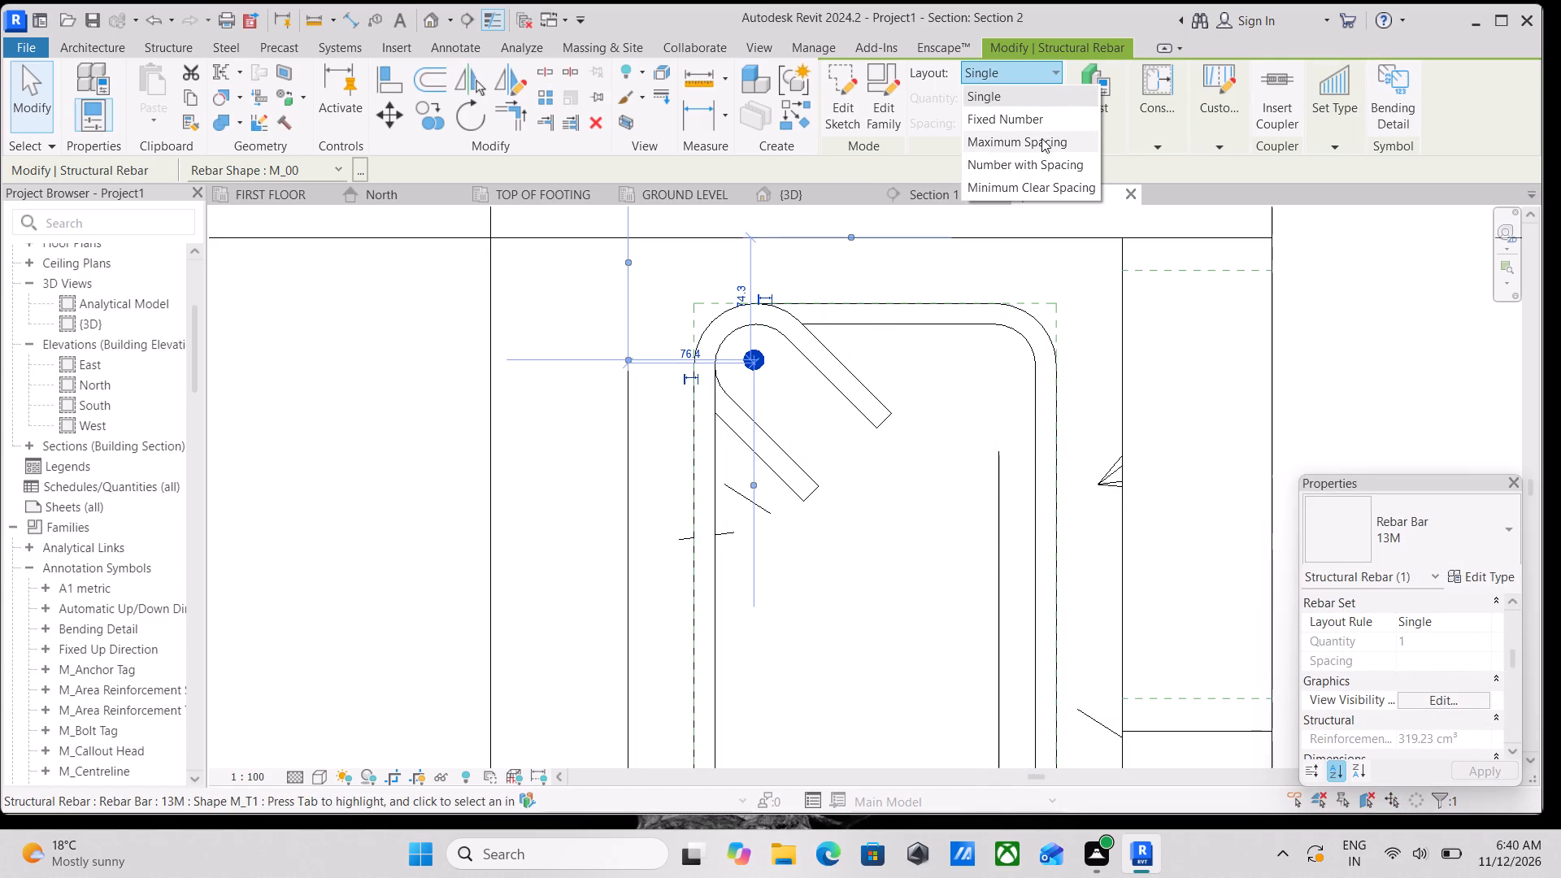
{"action": "left_click", "coordinate": [1041, 124]}
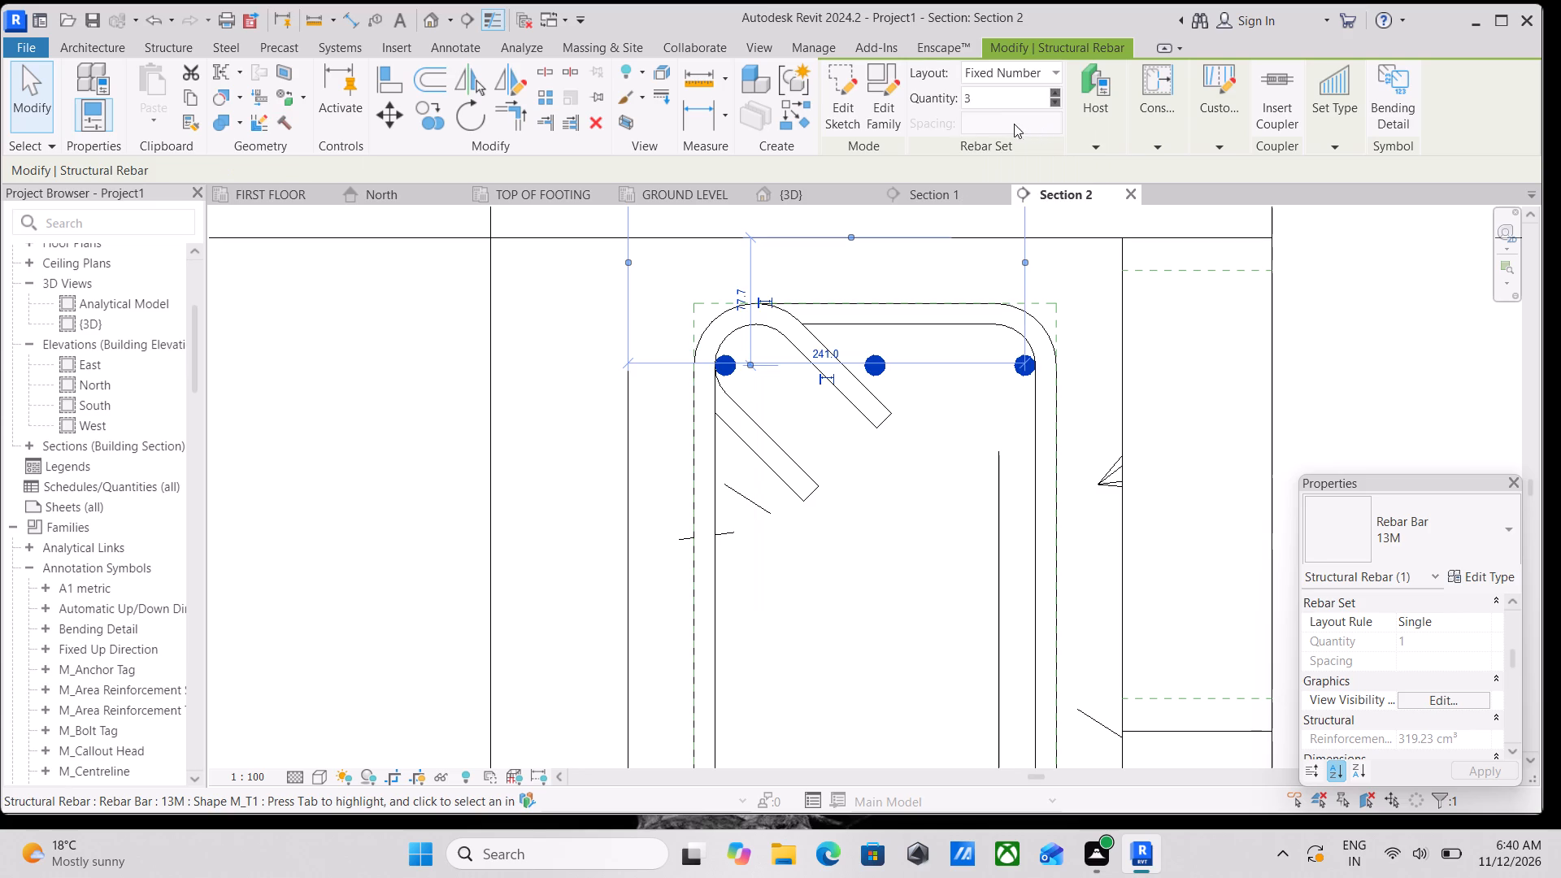
{"action": "left_click", "coordinate": [987, 93]}
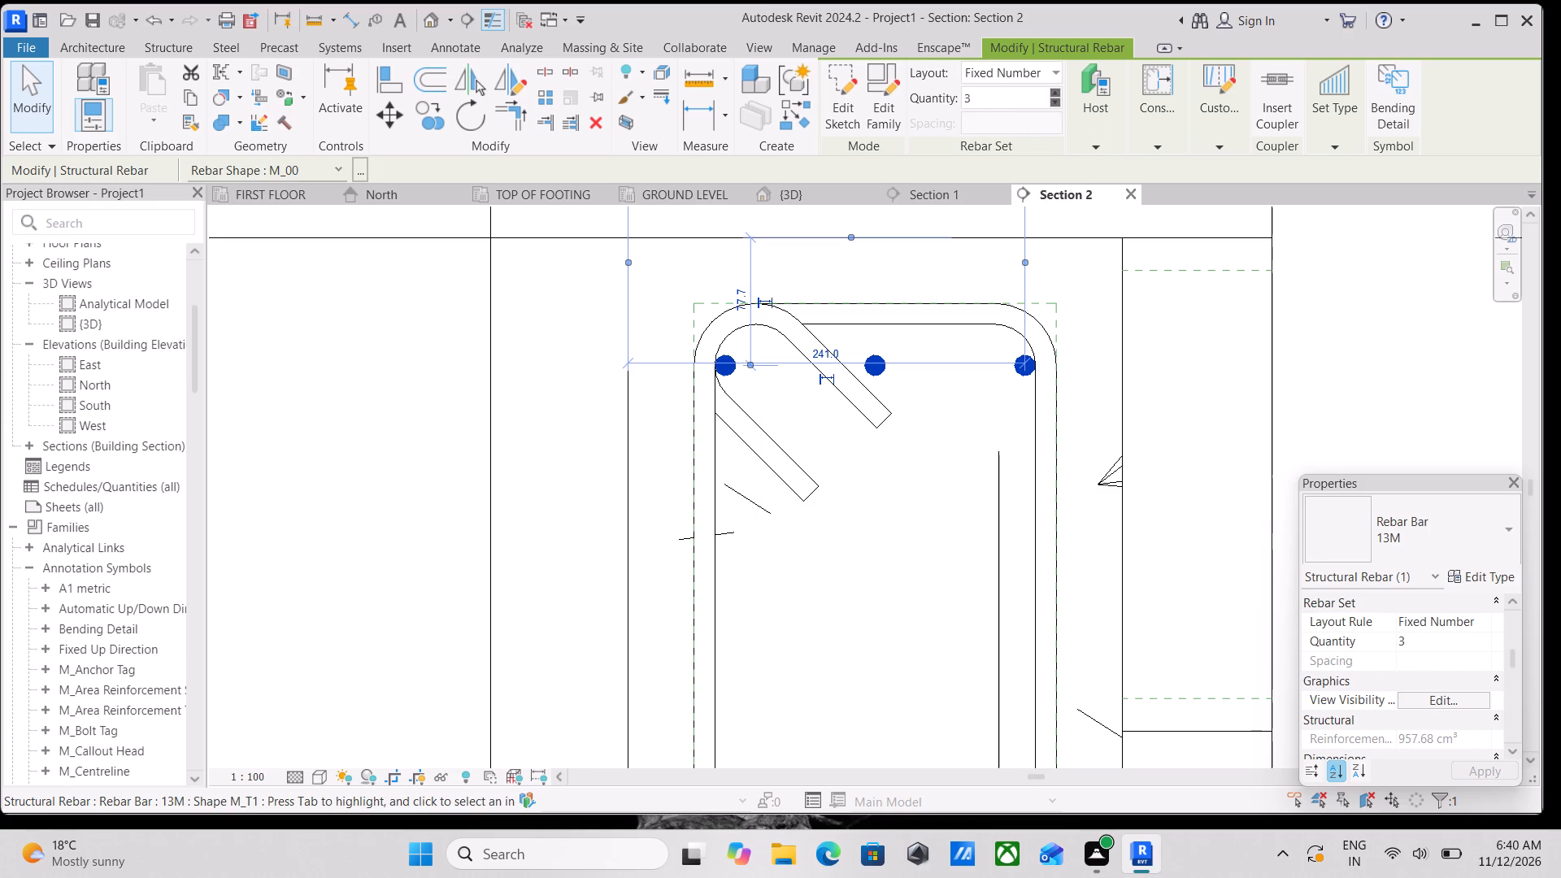
{"action": "key", "text": "2"}
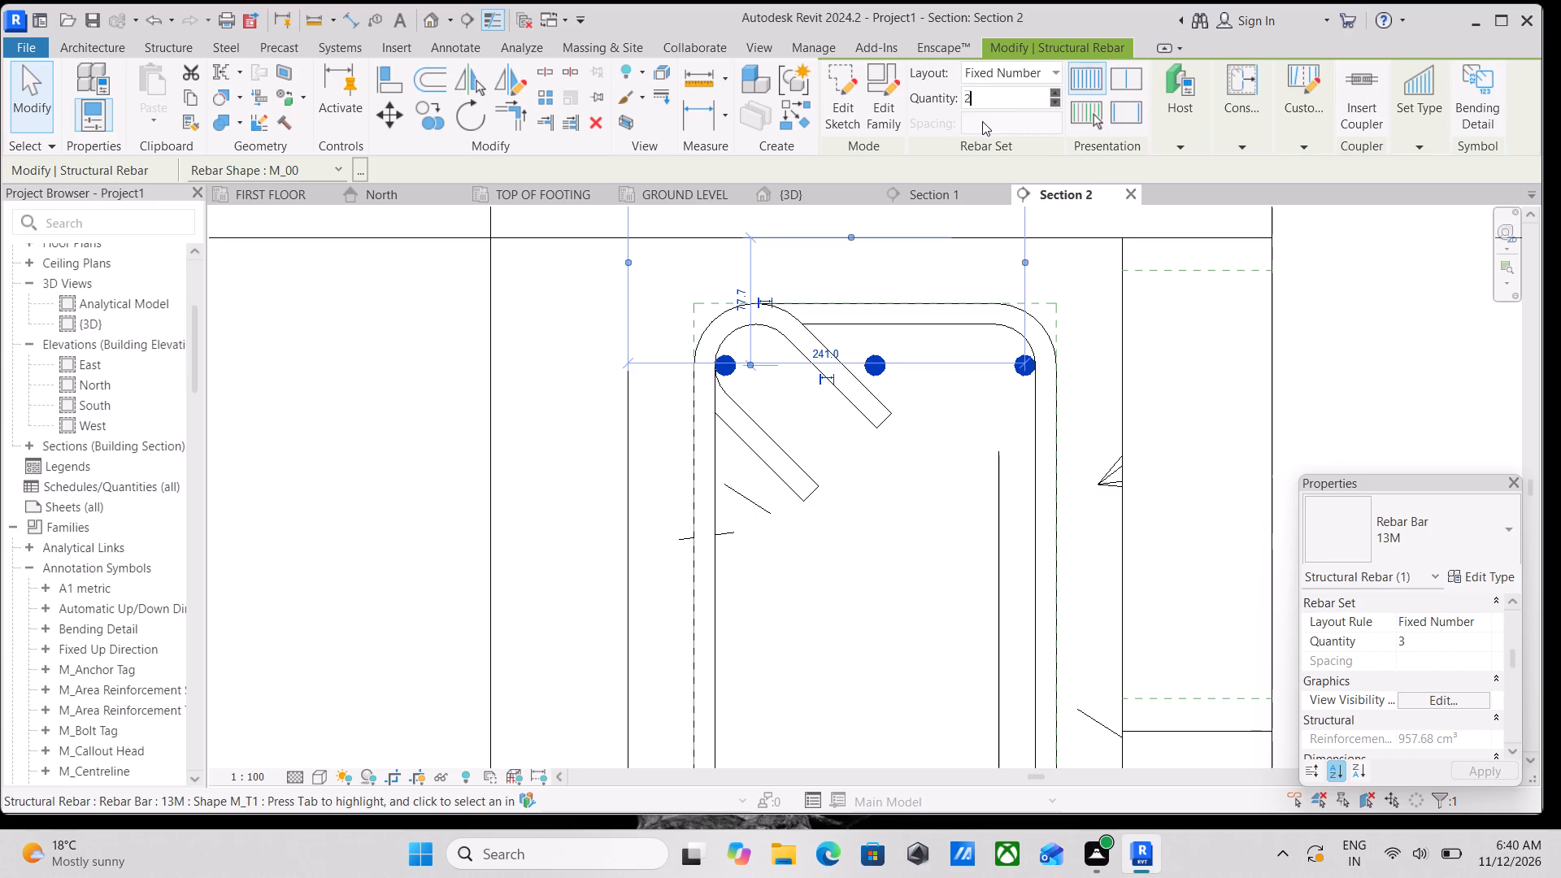
{"action": "key", "text": "Return"}
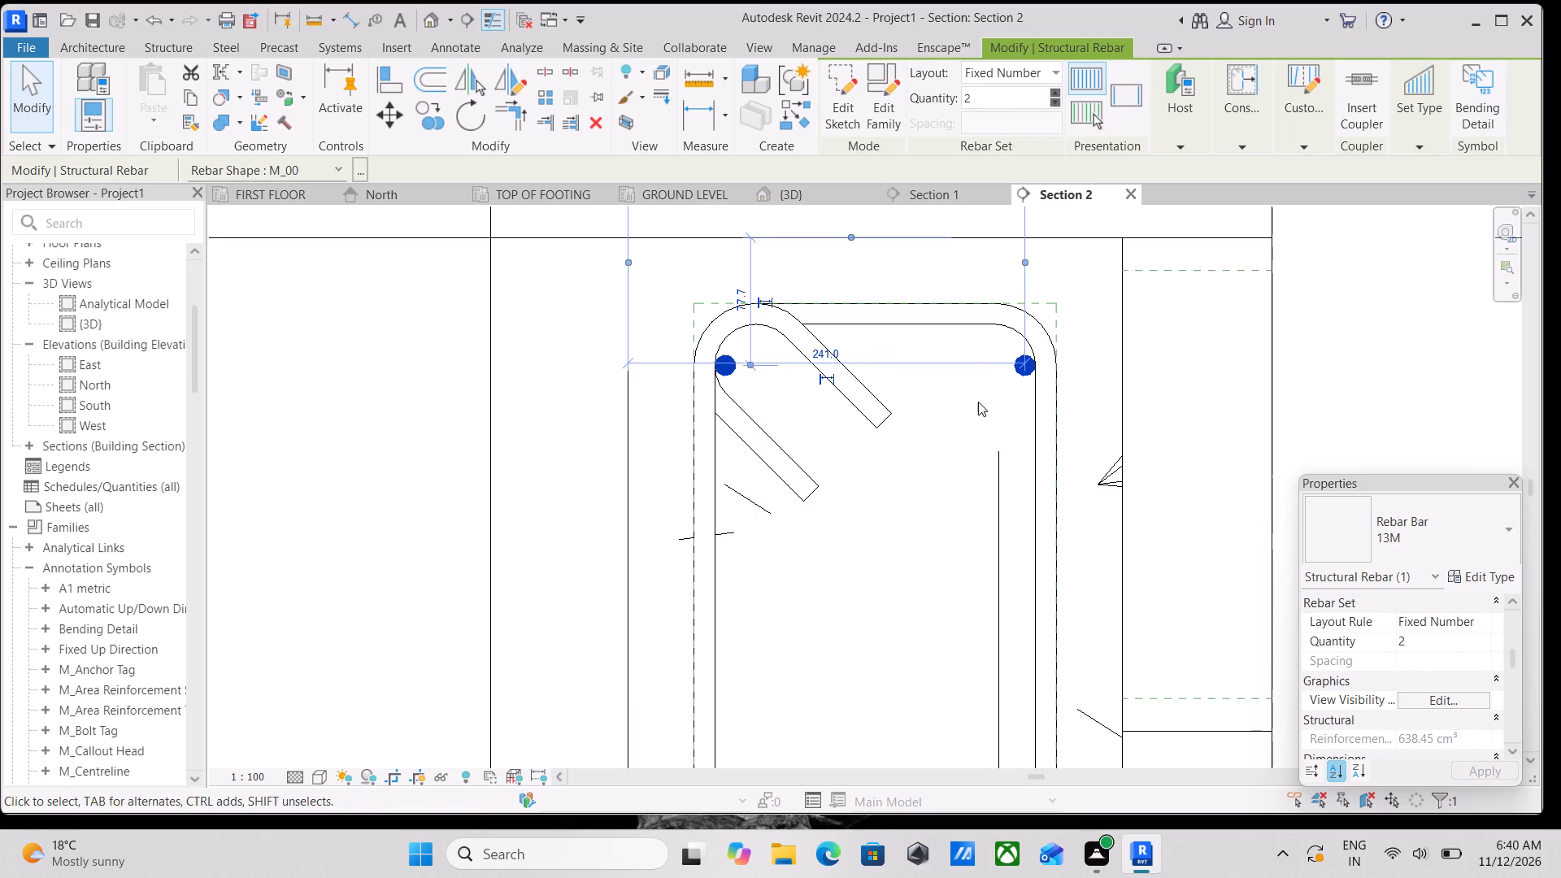
{"action": "scroll", "coordinate": [726, 361], "scroll_direction": "up", "scroll_amount": 2}
{"action": "middle_click_drag", "start_coordinate": [739, 369], "coordinate": [764, 336]}
{"action": "scroll", "coordinate": [739, 368], "scroll_direction": "up", "scroll_amount": 1}
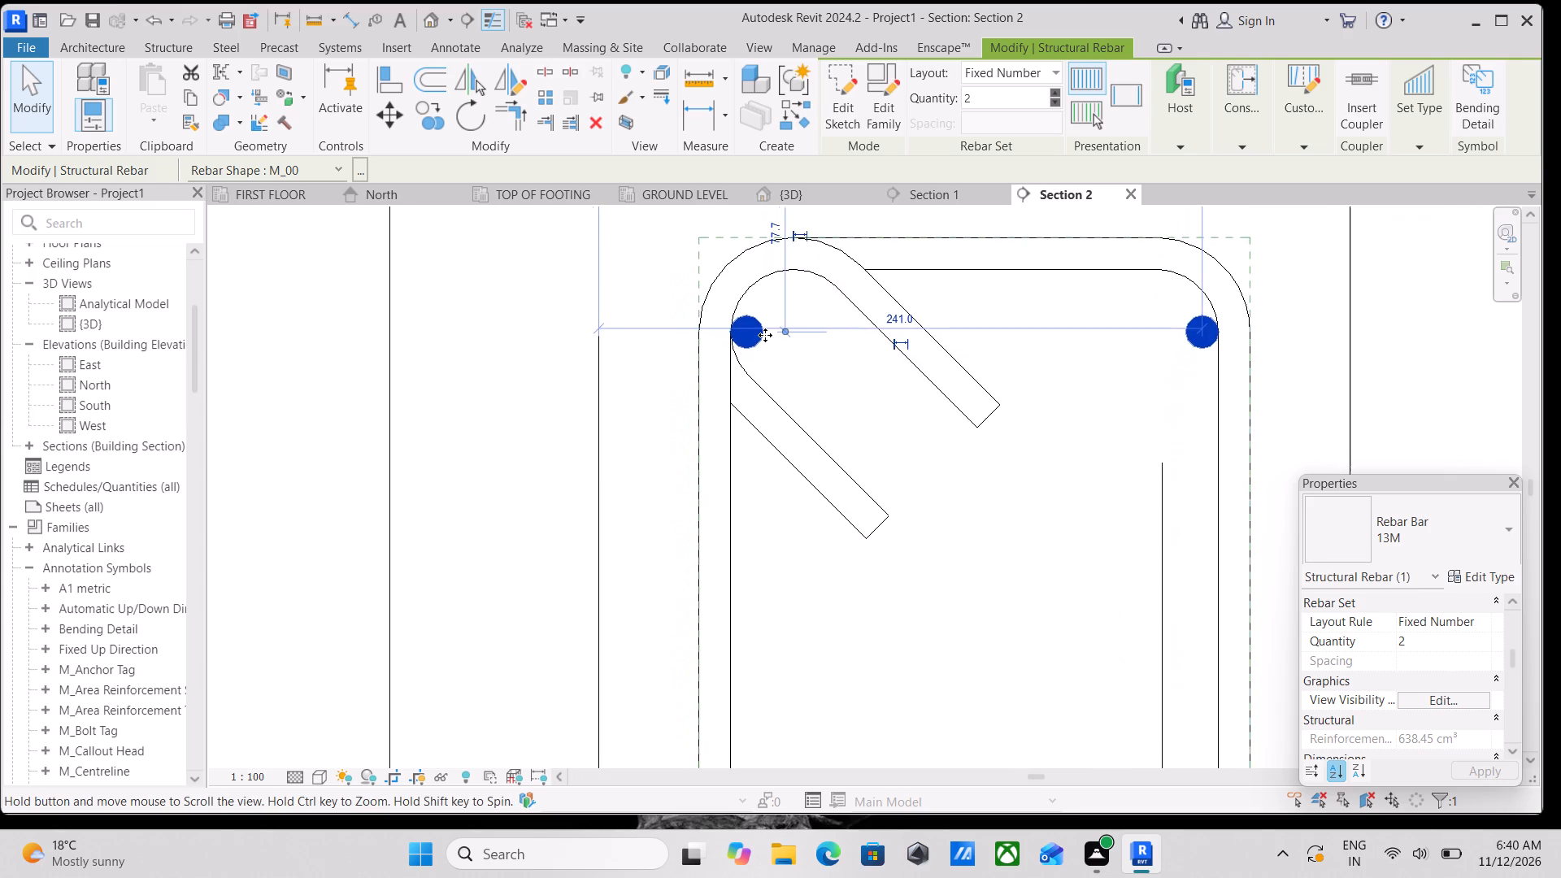
{"action": "scroll", "coordinate": [765, 334], "scroll_direction": "down", "scroll_amount": 4}
{"action": "middle_click_drag", "start_coordinate": [759, 336], "coordinate": [685, 326]}
{"action": "scroll", "coordinate": [748, 323], "scroll_direction": "down", "scroll_amount": 2}
{"action": "key", "text": "Escape"}
{"action": "key", "text": "Escape"}
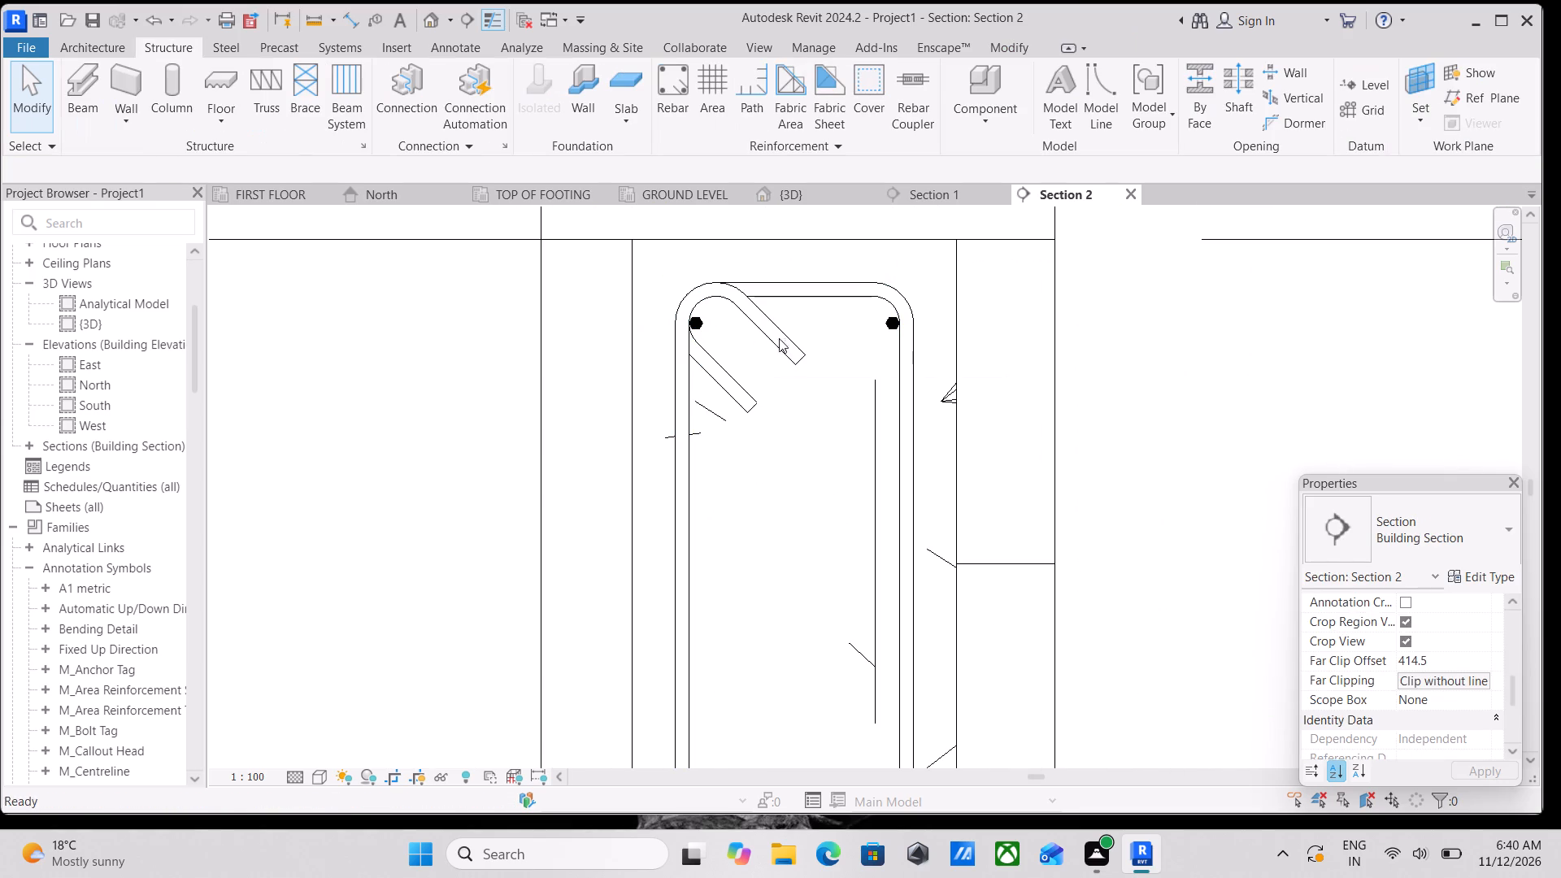
Move the hook-side end of the top bar set inward, away from the stirrup's vertical leg.
{"action": "scroll", "coordinate": [726, 326], "scroll_direction": "up", "scroll_amount": 6}
{"action": "left_click", "coordinate": [693, 318]}
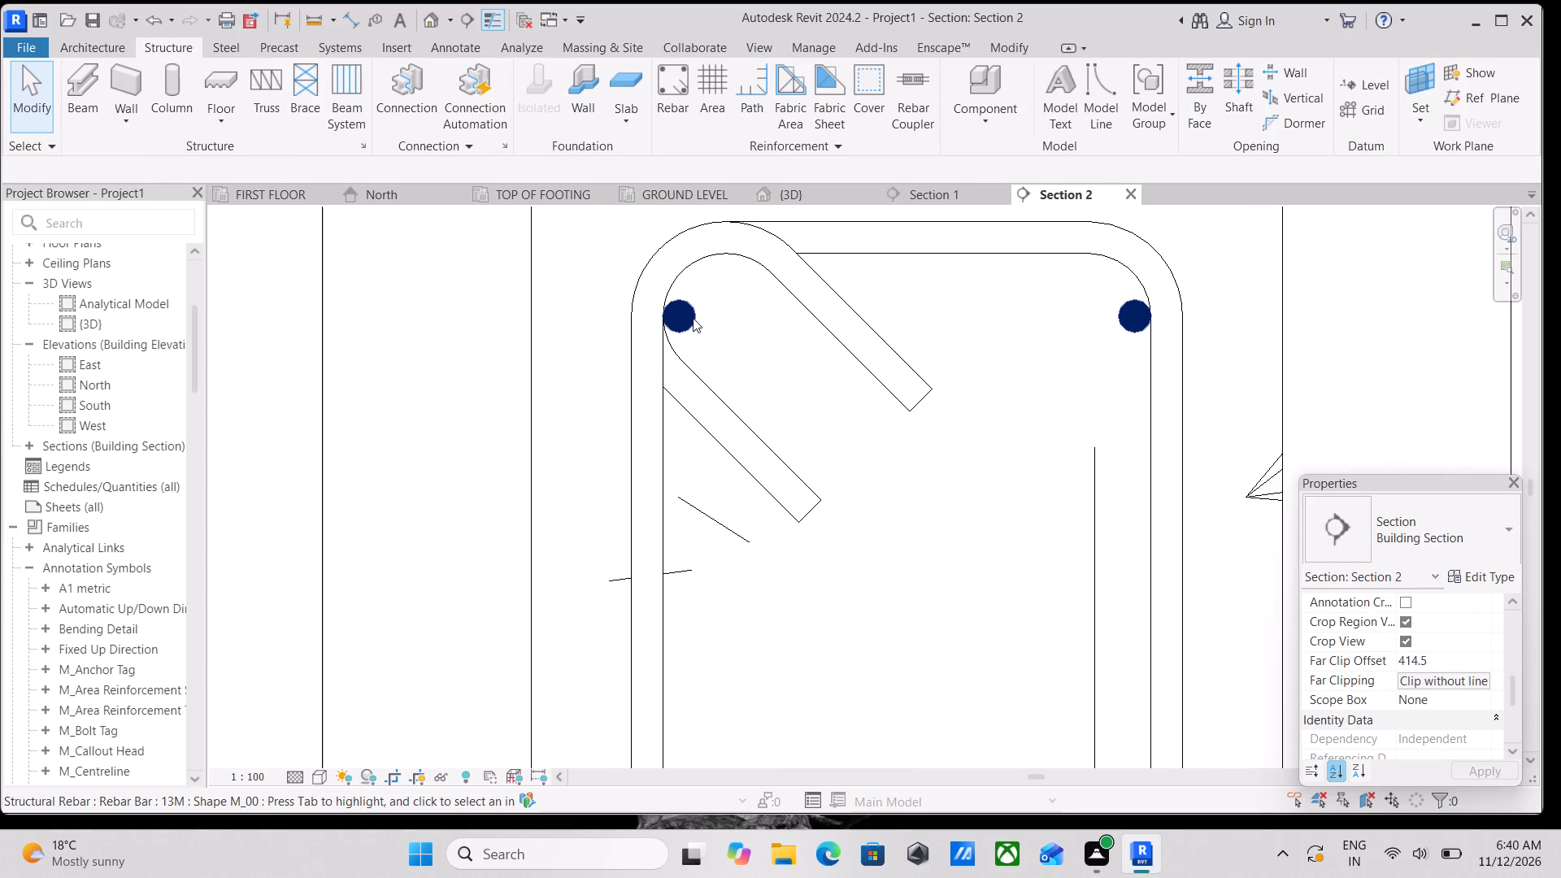
{"action": "scroll", "coordinate": [685, 307], "scroll_direction": "down", "scroll_amount": 3}
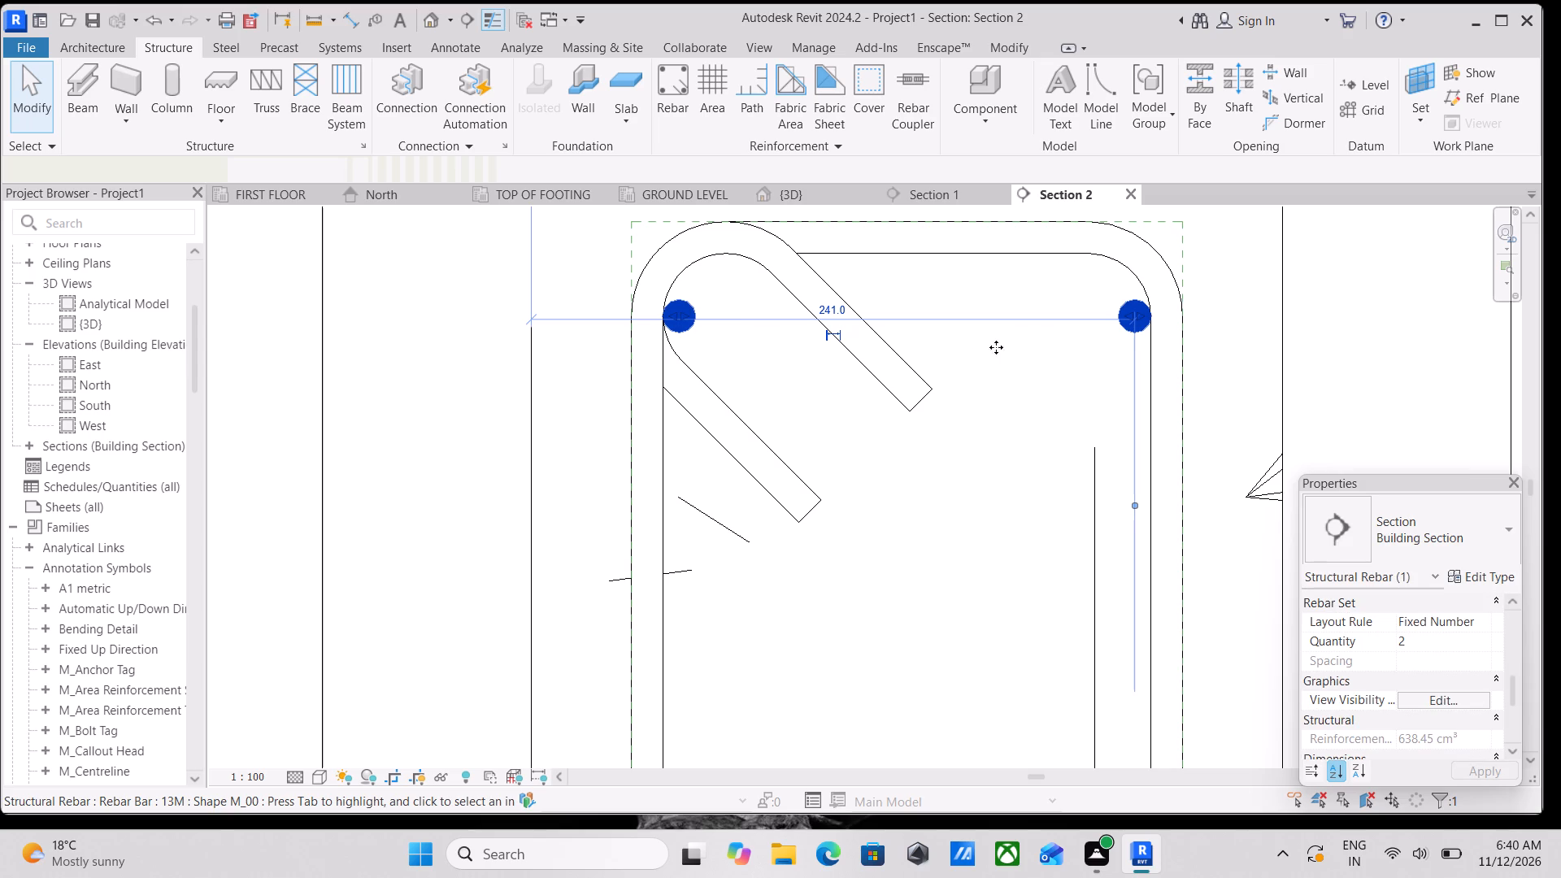
{"action": "key", "text": "Escape"}
{"action": "scroll", "coordinate": [995, 322], "scroll_direction": "up", "scroll_amount": 2}
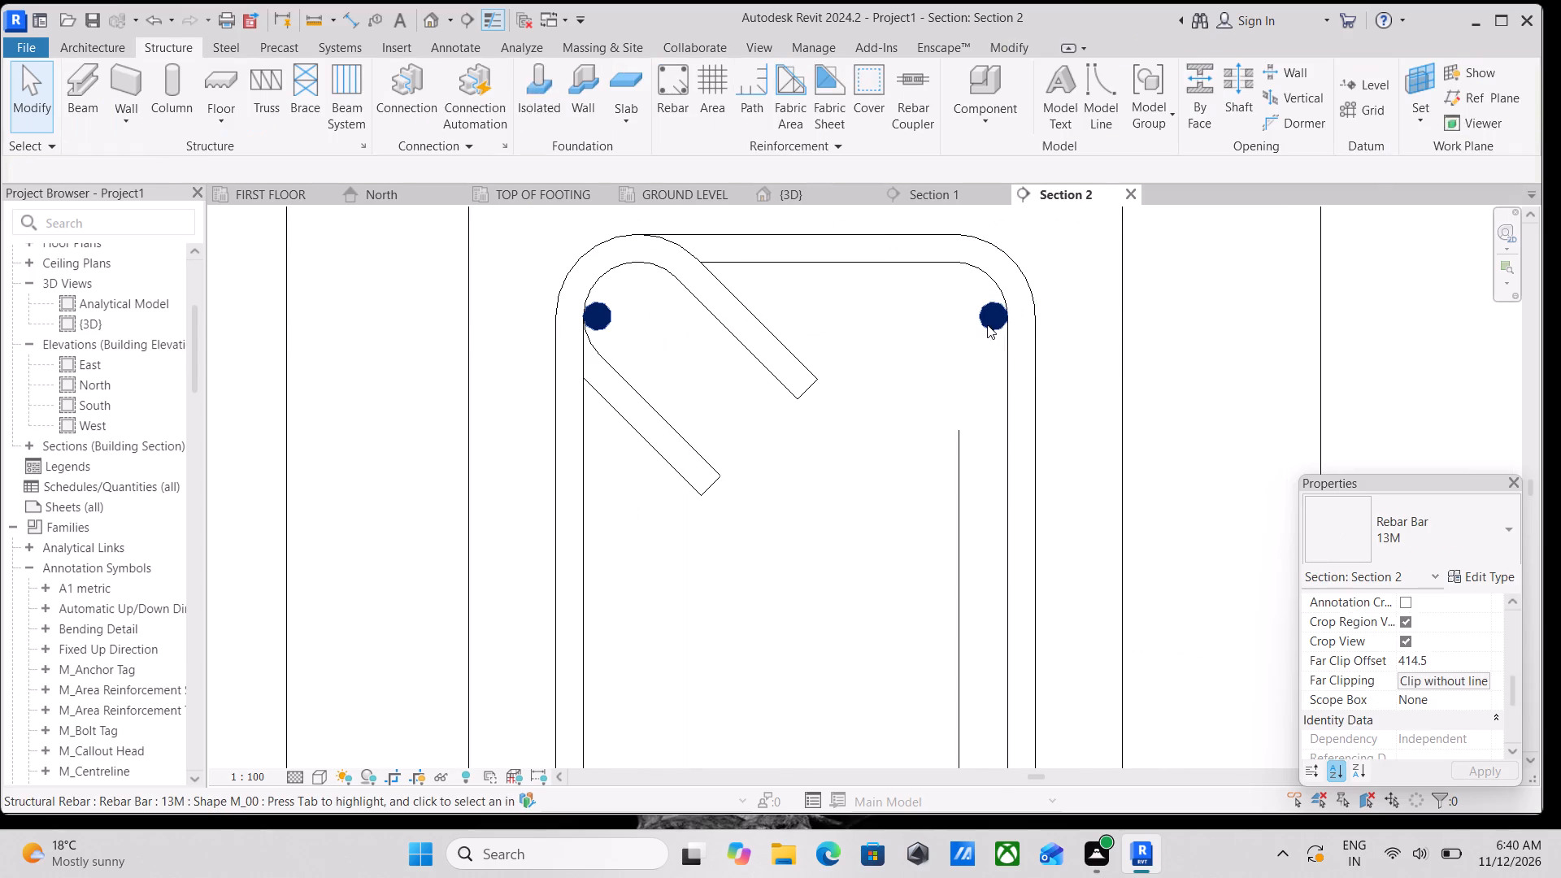
{"action": "left_click", "coordinate": [989, 323]}
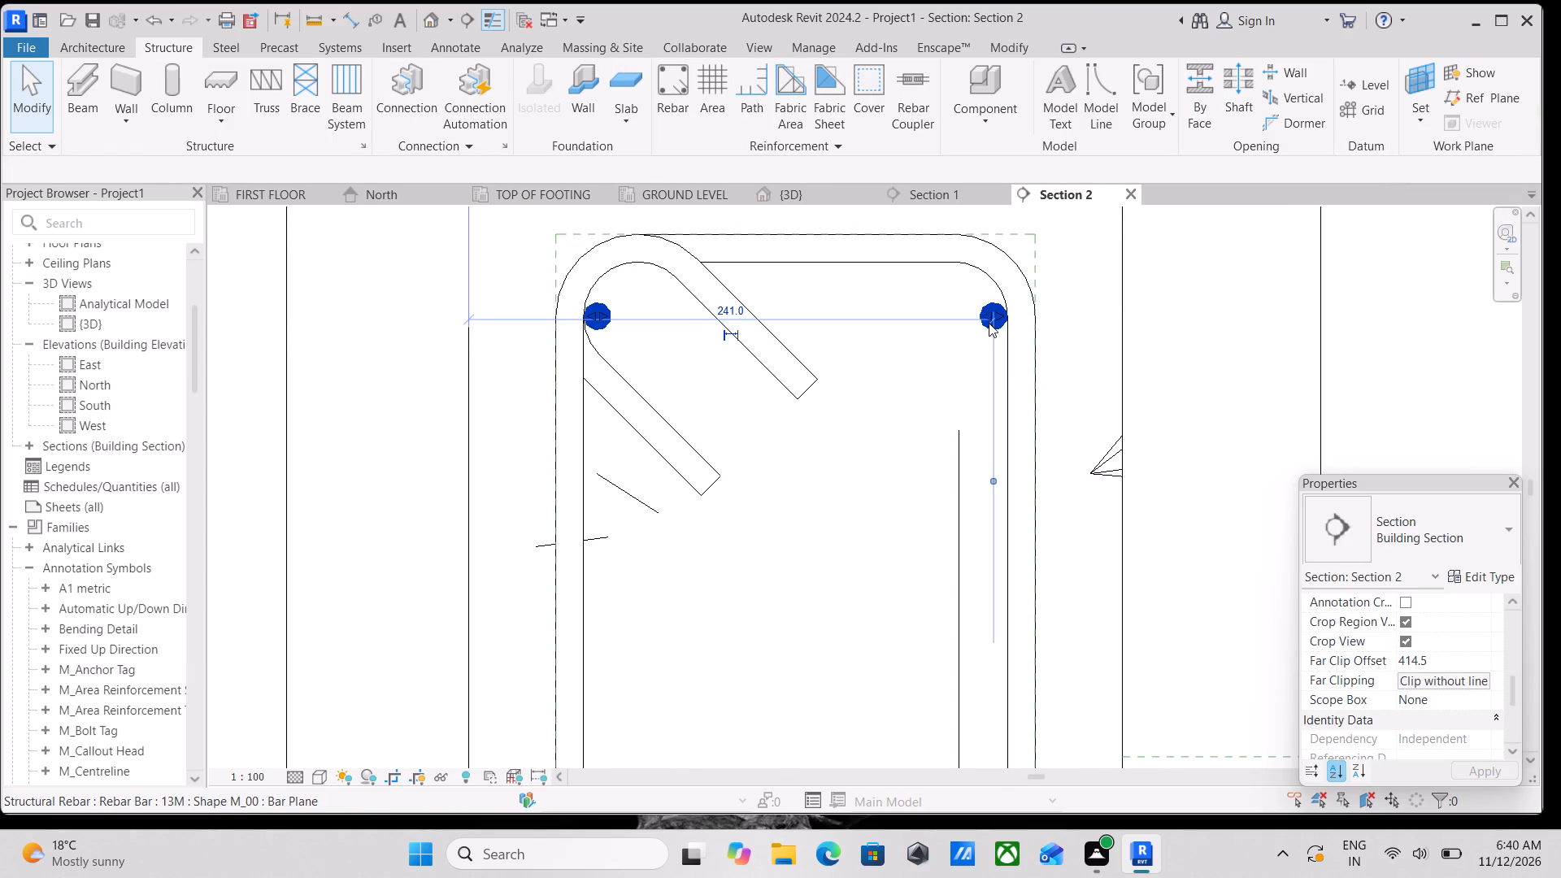
{"action": "scroll", "coordinate": [602, 319], "scroll_direction": "up", "scroll_amount": 9}
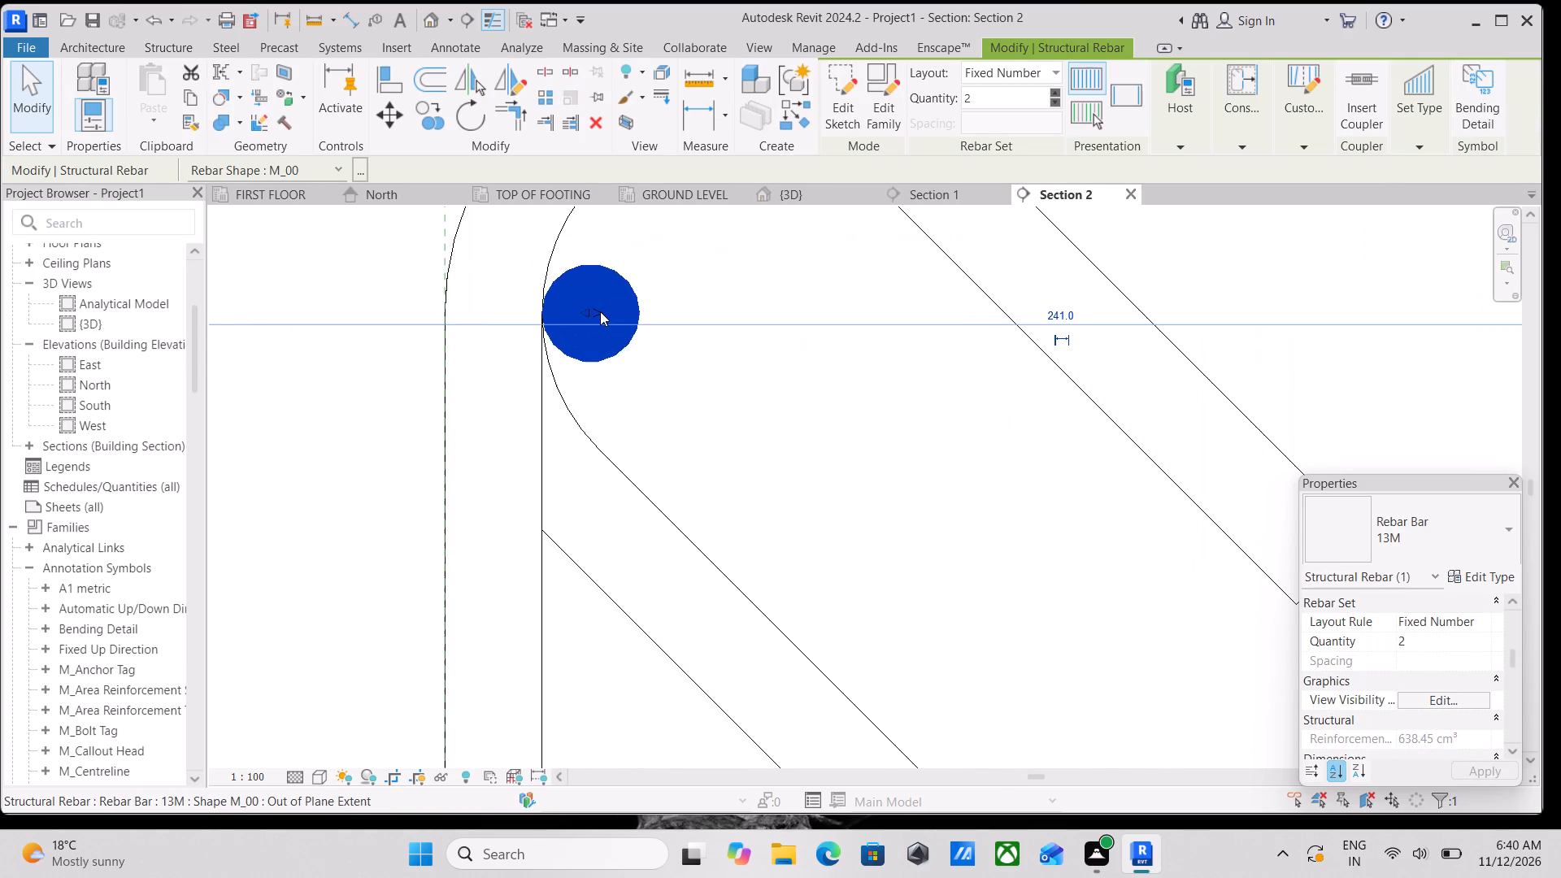
{"action": "left_click_drag", "start_coordinate": [600, 311], "coordinate": [718, 330]}
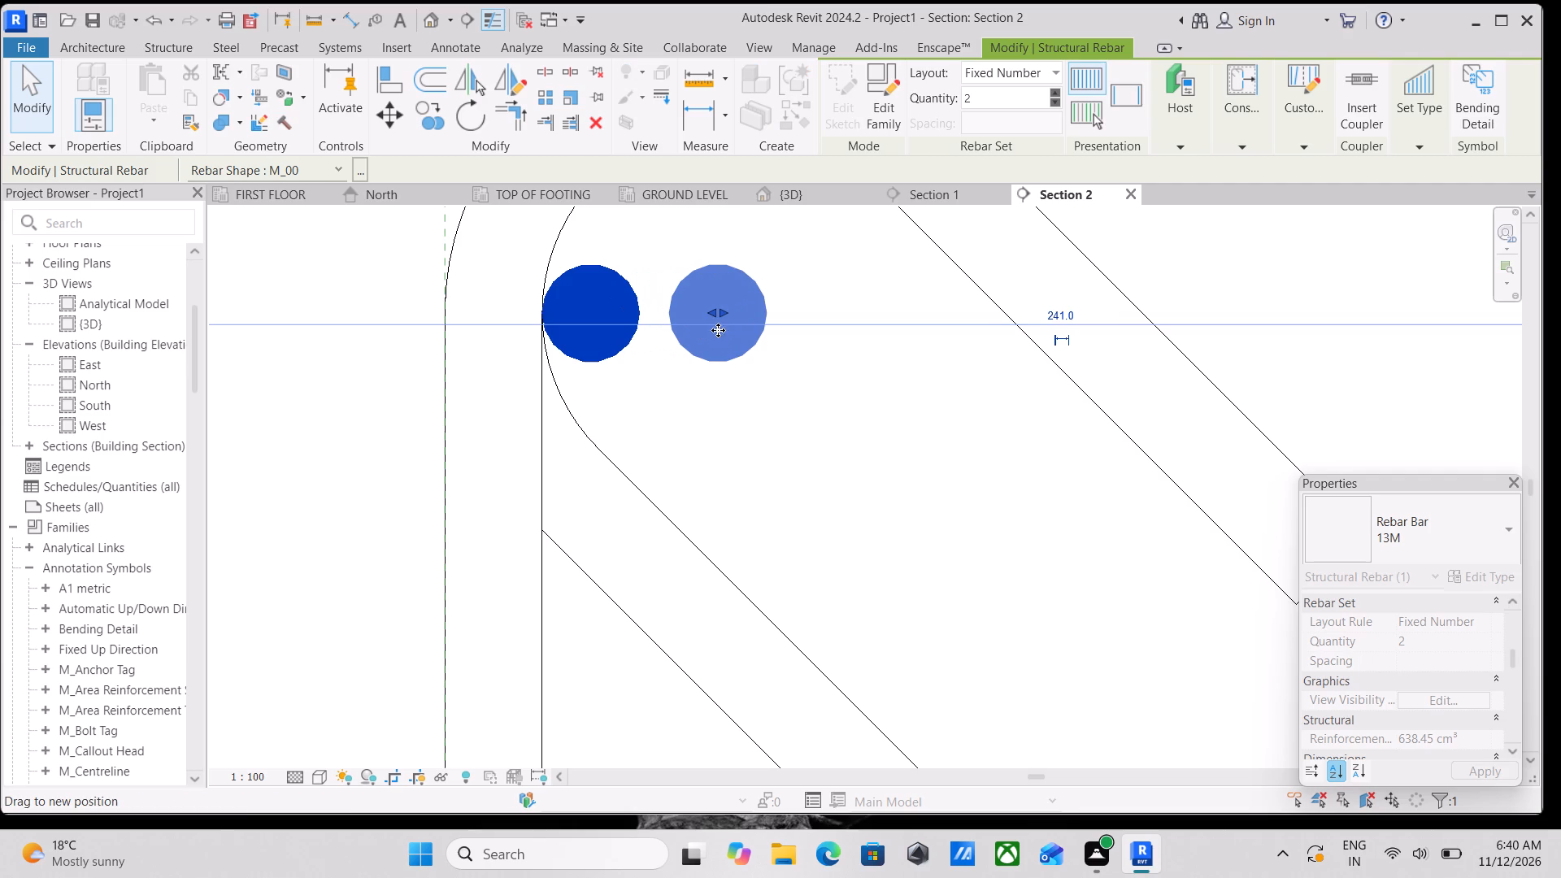
{"action": "scroll", "coordinate": [720, 330], "scroll_direction": "down", "scroll_amount": 9}
{"action": "scroll", "coordinate": [843, 353], "scroll_direction": "down", "scroll_amount": 2}
{"action": "middle_click_drag", "start_coordinate": [843, 353], "coordinate": [793, 338]}
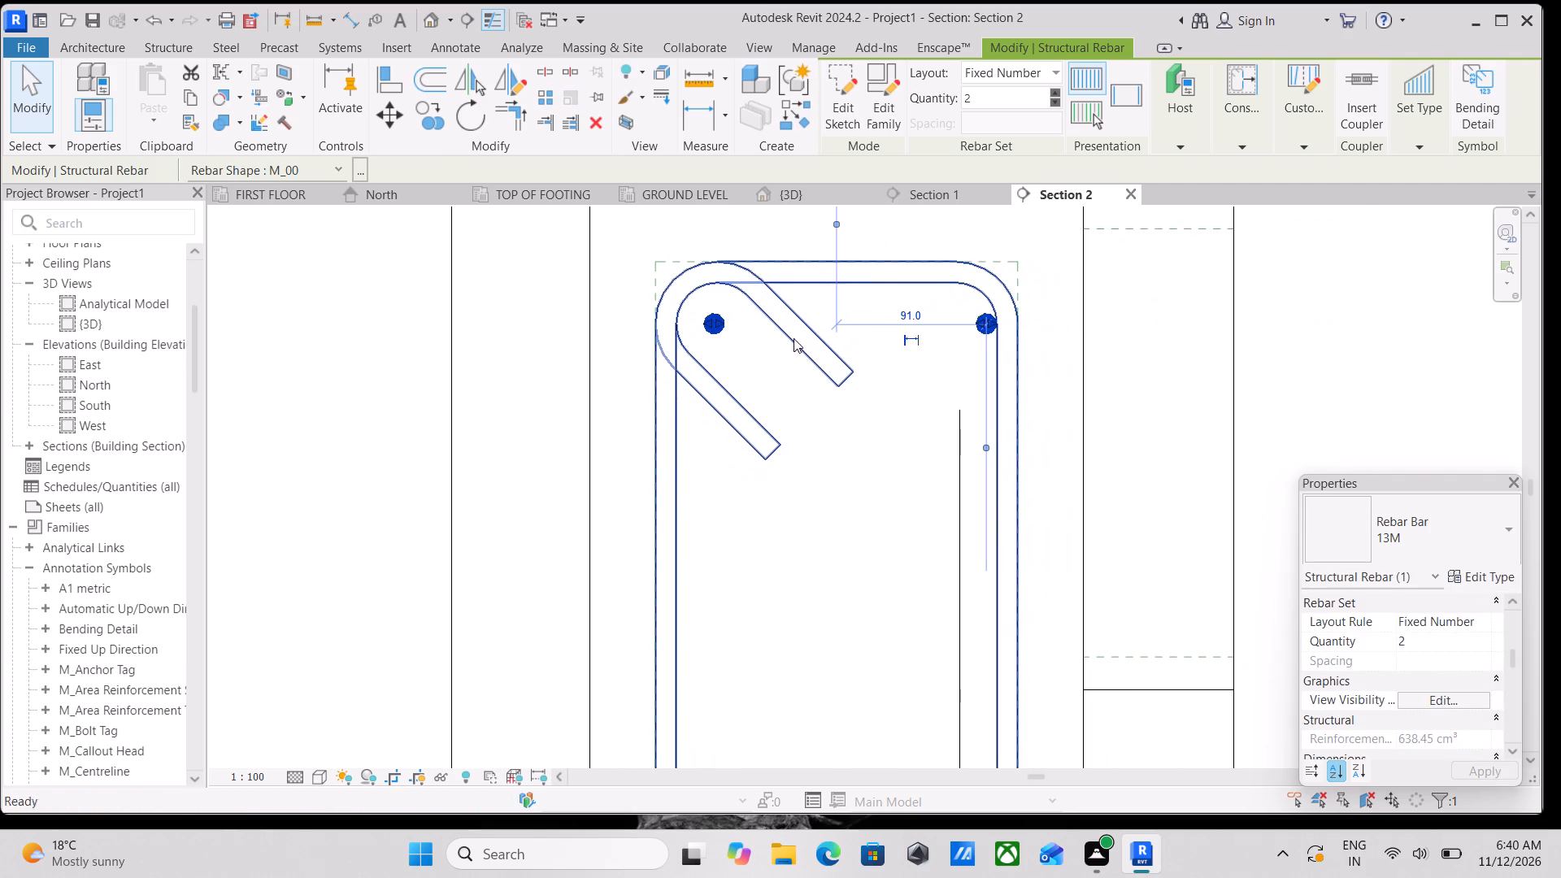
Move the slab-side top bar inward to about 95 mm from the beam's side face, and nudge the hook-side bar slightly further inward.
{"action": "scroll", "coordinate": [976, 332], "scroll_direction": "up", "scroll_amount": 6}
{"action": "left_click", "coordinate": [991, 324]}
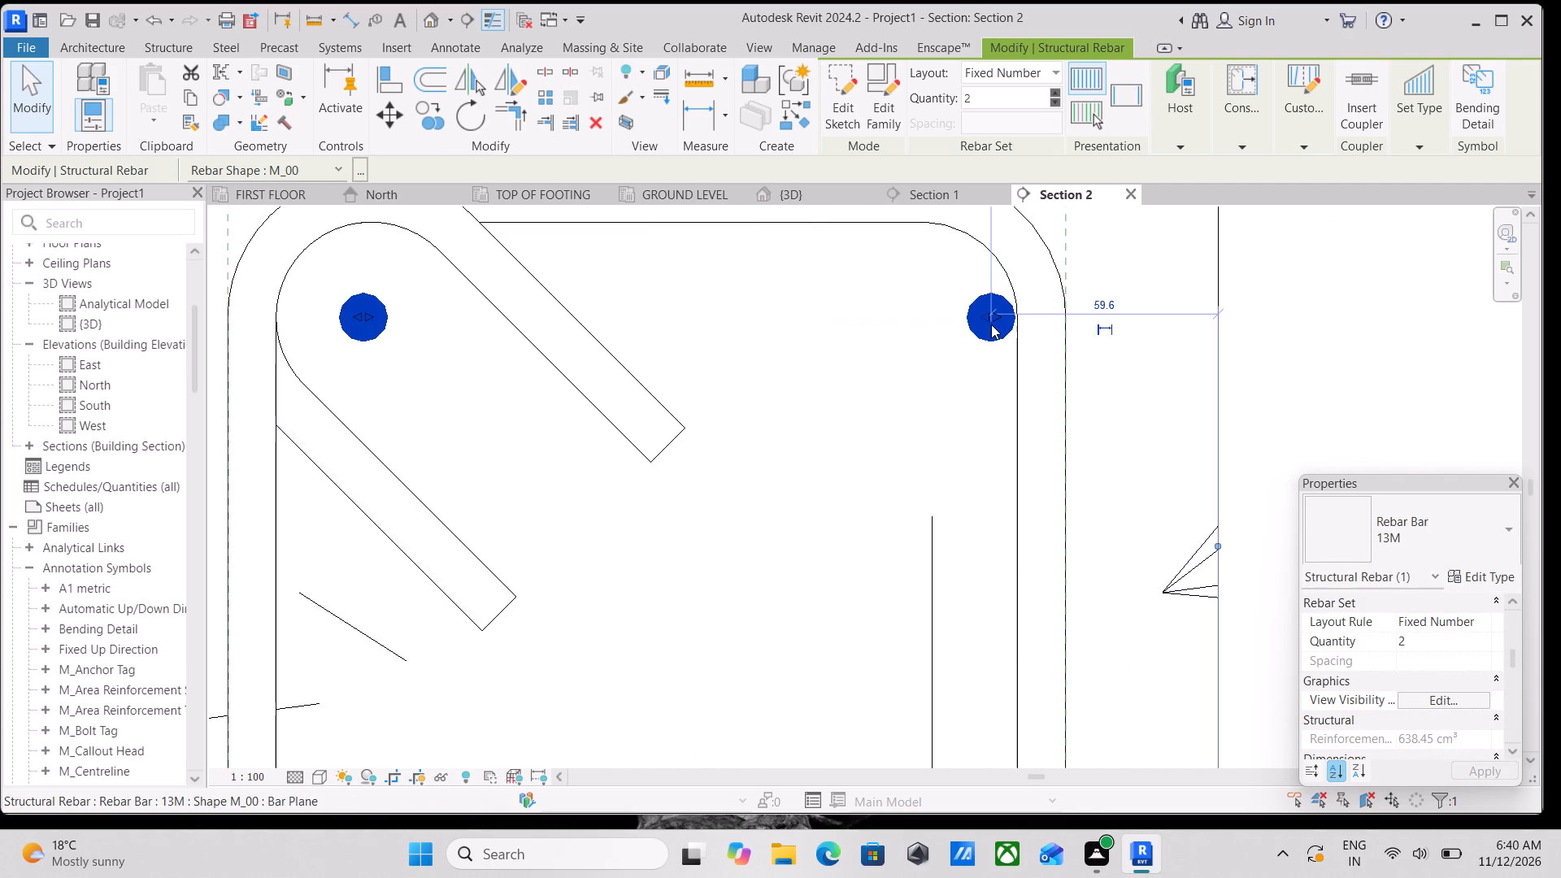
{"action": "scroll", "coordinate": [991, 324], "scroll_direction": "up", "scroll_amount": 3}
{"action": "left_click_drag", "start_coordinate": [989, 314], "coordinate": [780, 302]}
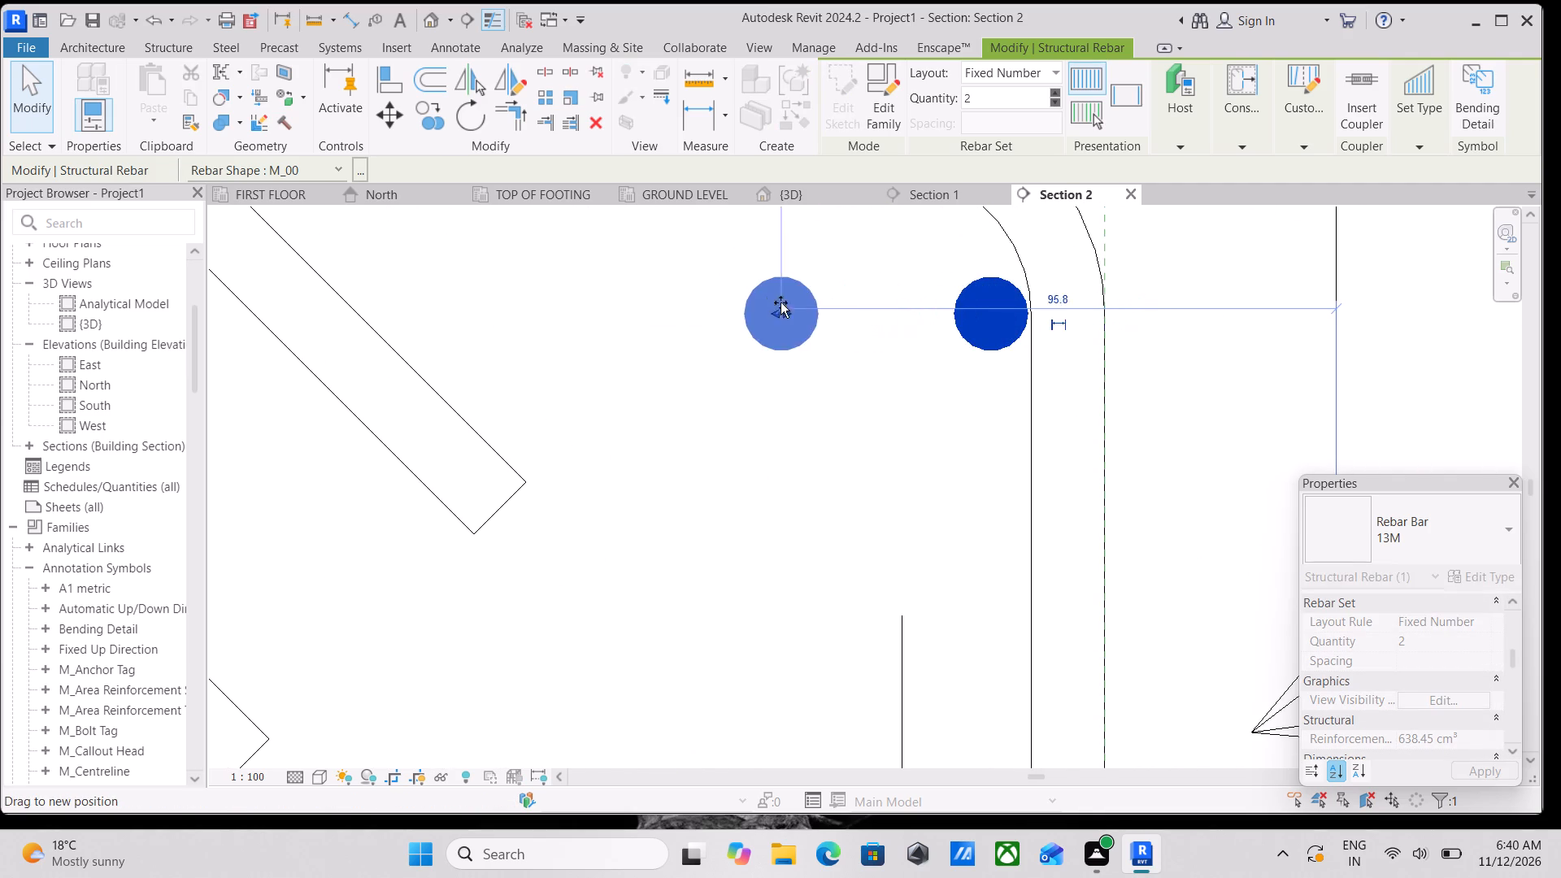
{"action": "left_click_drag", "start_coordinate": [780, 302], "coordinate": [785, 302]}
{"action": "scroll", "coordinate": [785, 302], "scroll_direction": "down", "scroll_amount": 4}
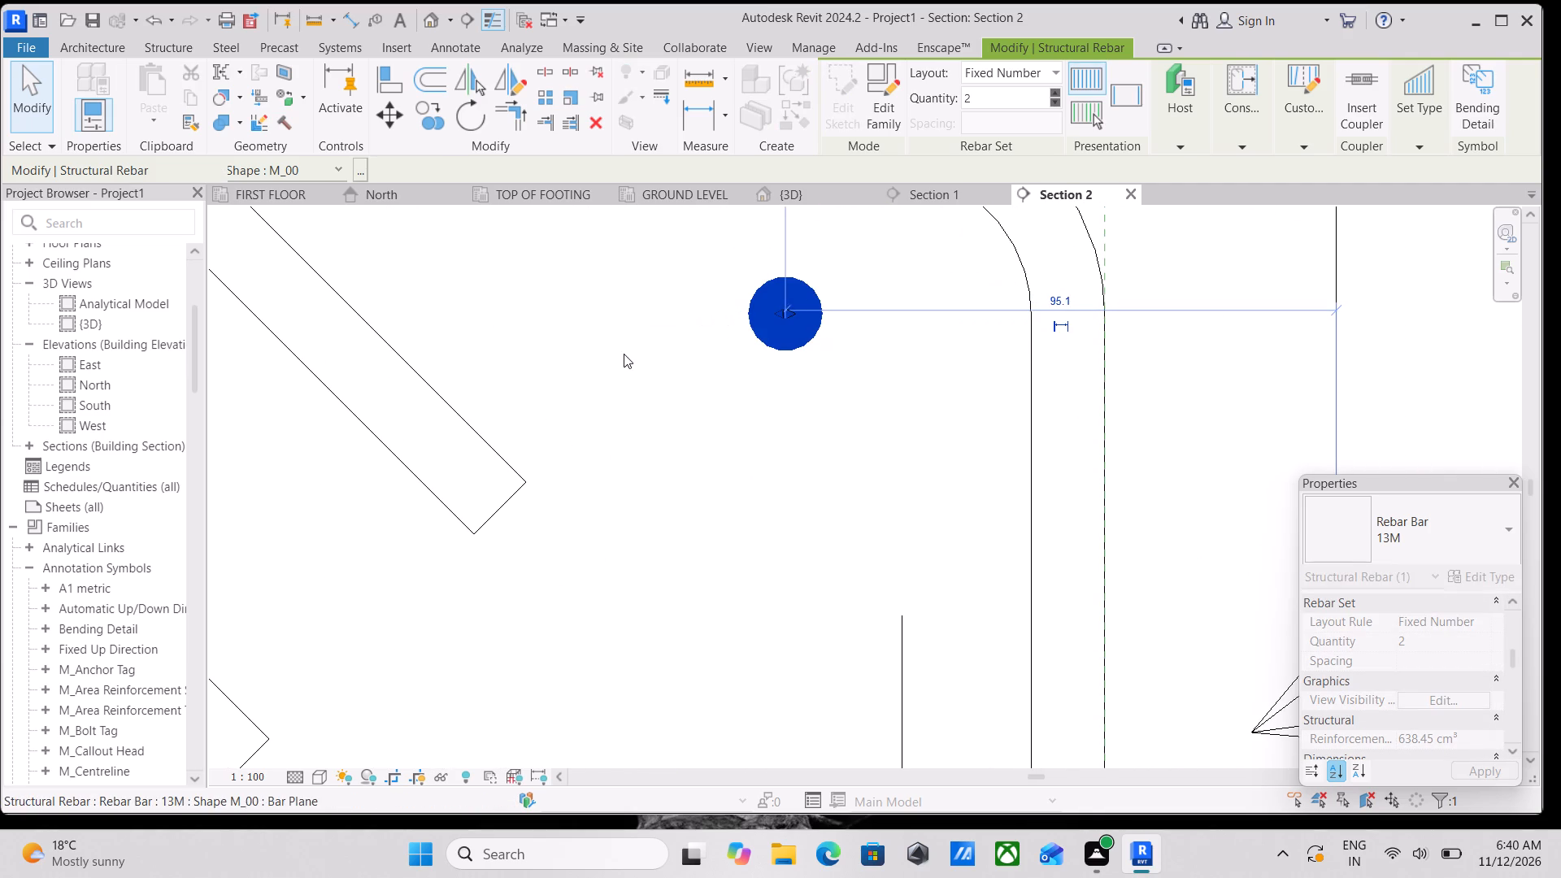
{"action": "scroll", "coordinate": [624, 354], "scroll_direction": "down", "scroll_amount": 4}
{"action": "middle_click_drag", "start_coordinate": [619, 346], "coordinate": [796, 342]}
{"action": "scroll", "coordinate": [665, 321], "scroll_direction": "up", "scroll_amount": 2}
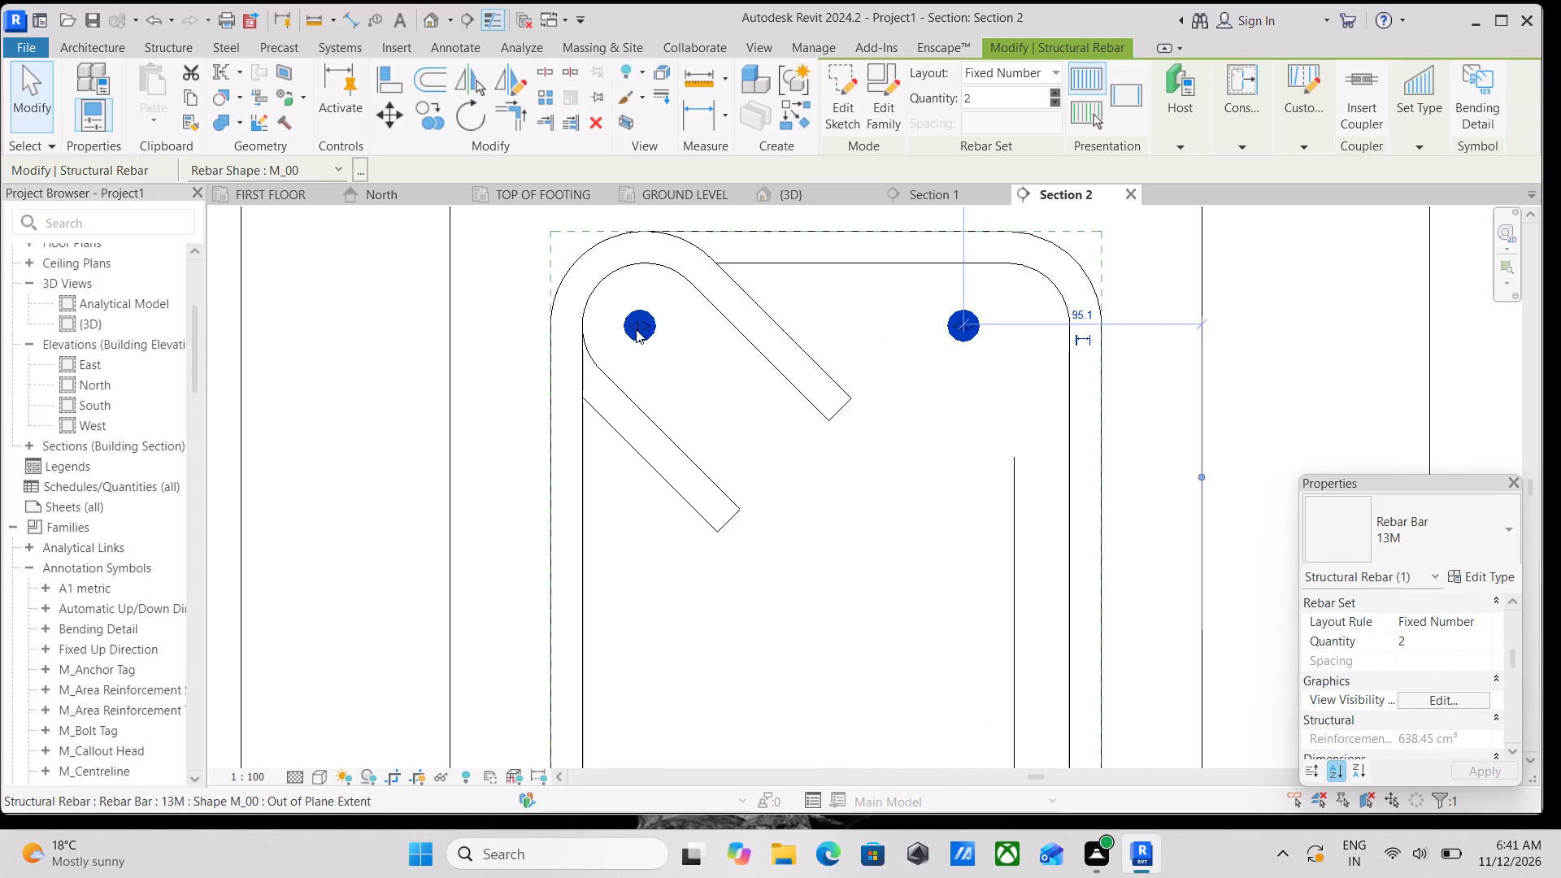
{"action": "left_click", "coordinate": [647, 328]}
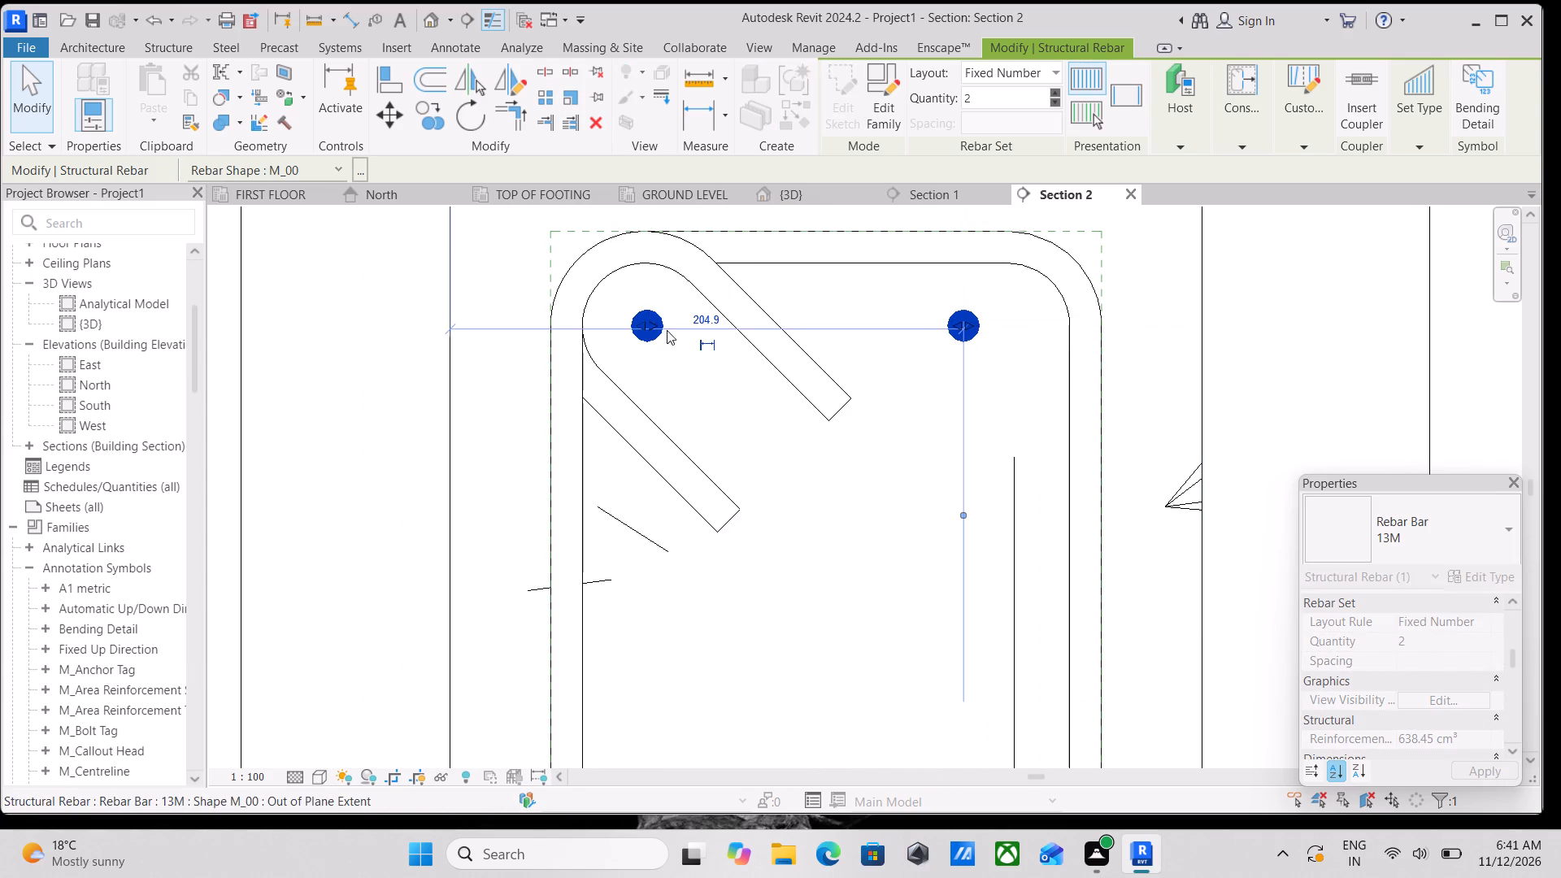
{"action": "scroll", "coordinate": [893, 342], "scroll_direction": "down", "scroll_amount": 2}
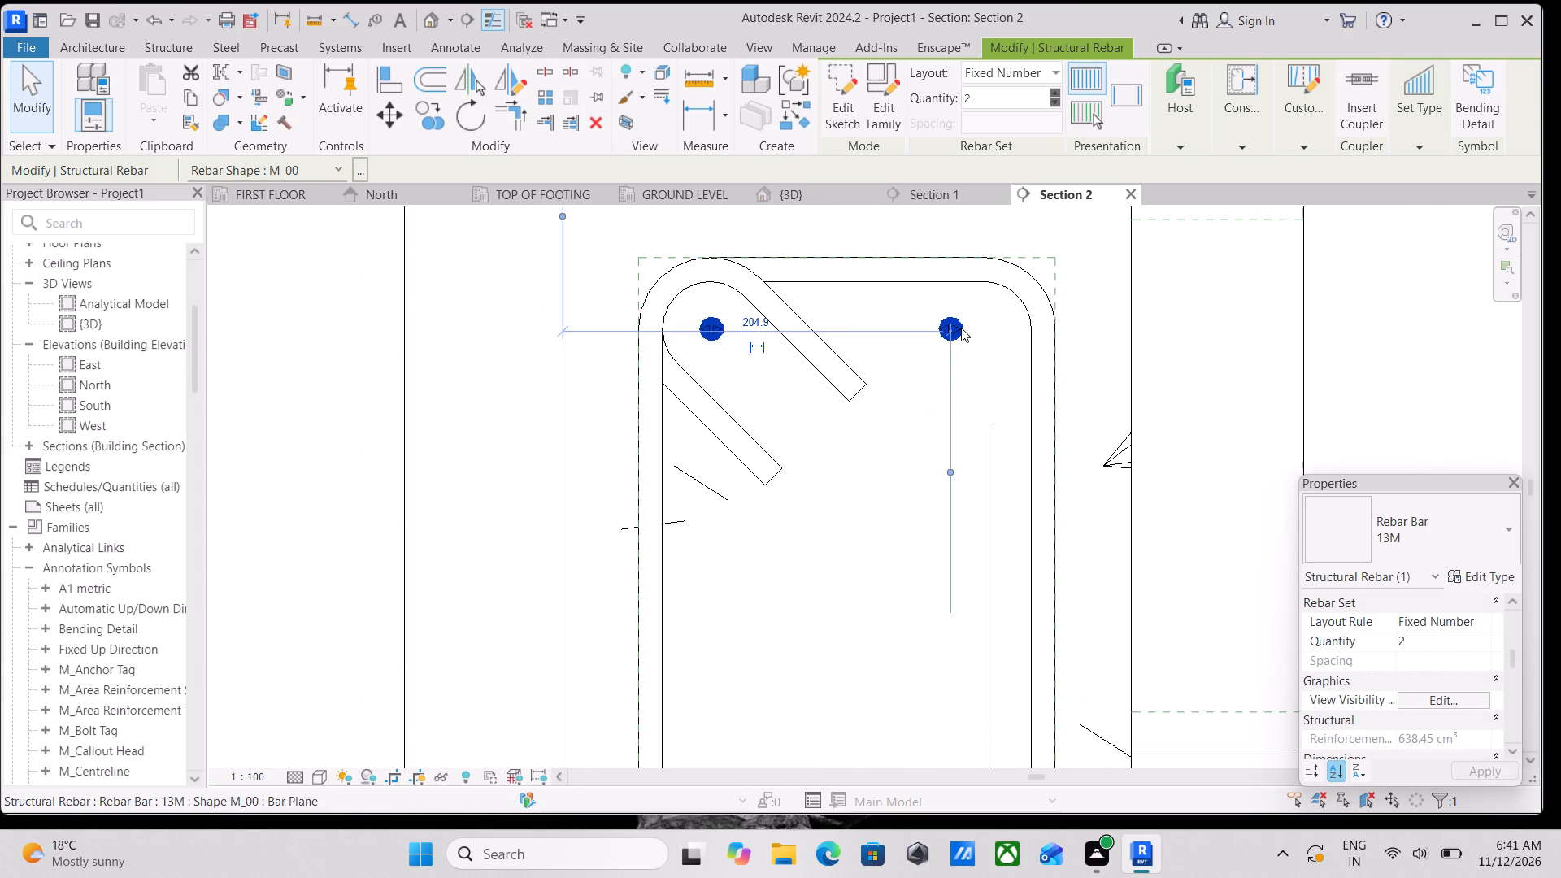
Move the slab-side top bar slightly outward to about 216 mm from the beam's hook-side face.
{"action": "left_click_drag", "start_coordinate": [961, 328], "coordinate": [972, 328]}
{"action": "scroll", "coordinate": [963, 328], "scroll_direction": "down", "scroll_amount": 3}
{"action": "scroll", "coordinate": [906, 367], "scroll_direction": "down", "scroll_amount": 2}
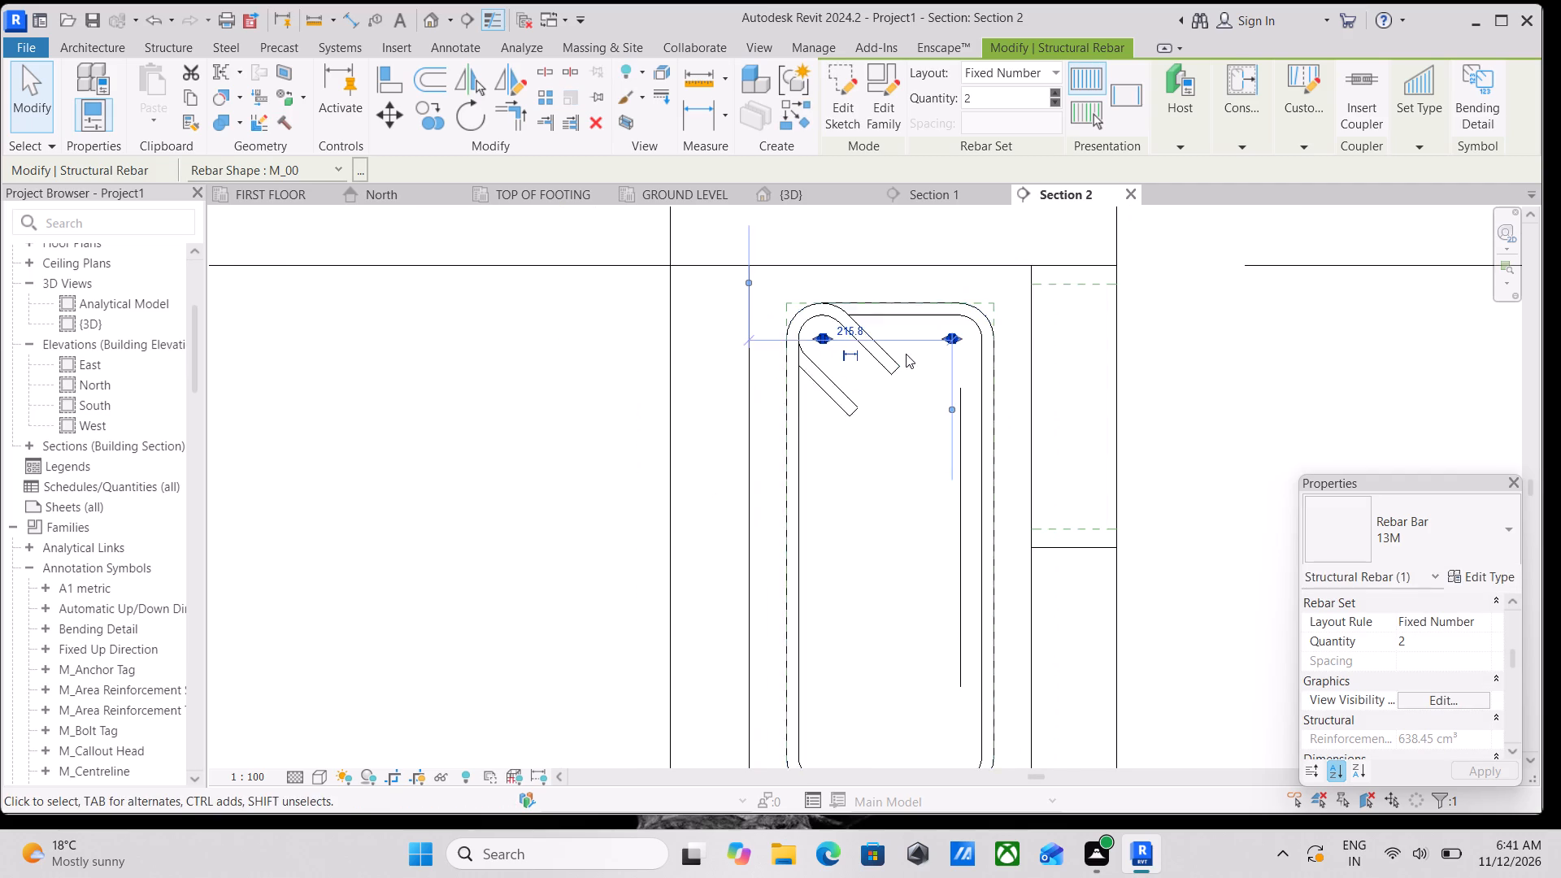
{"action": "scroll", "coordinate": [906, 354], "scroll_direction": "down", "scroll_amount": 3}
{"action": "middle_click_drag", "start_coordinate": [902, 397], "coordinate": [915, 304]}
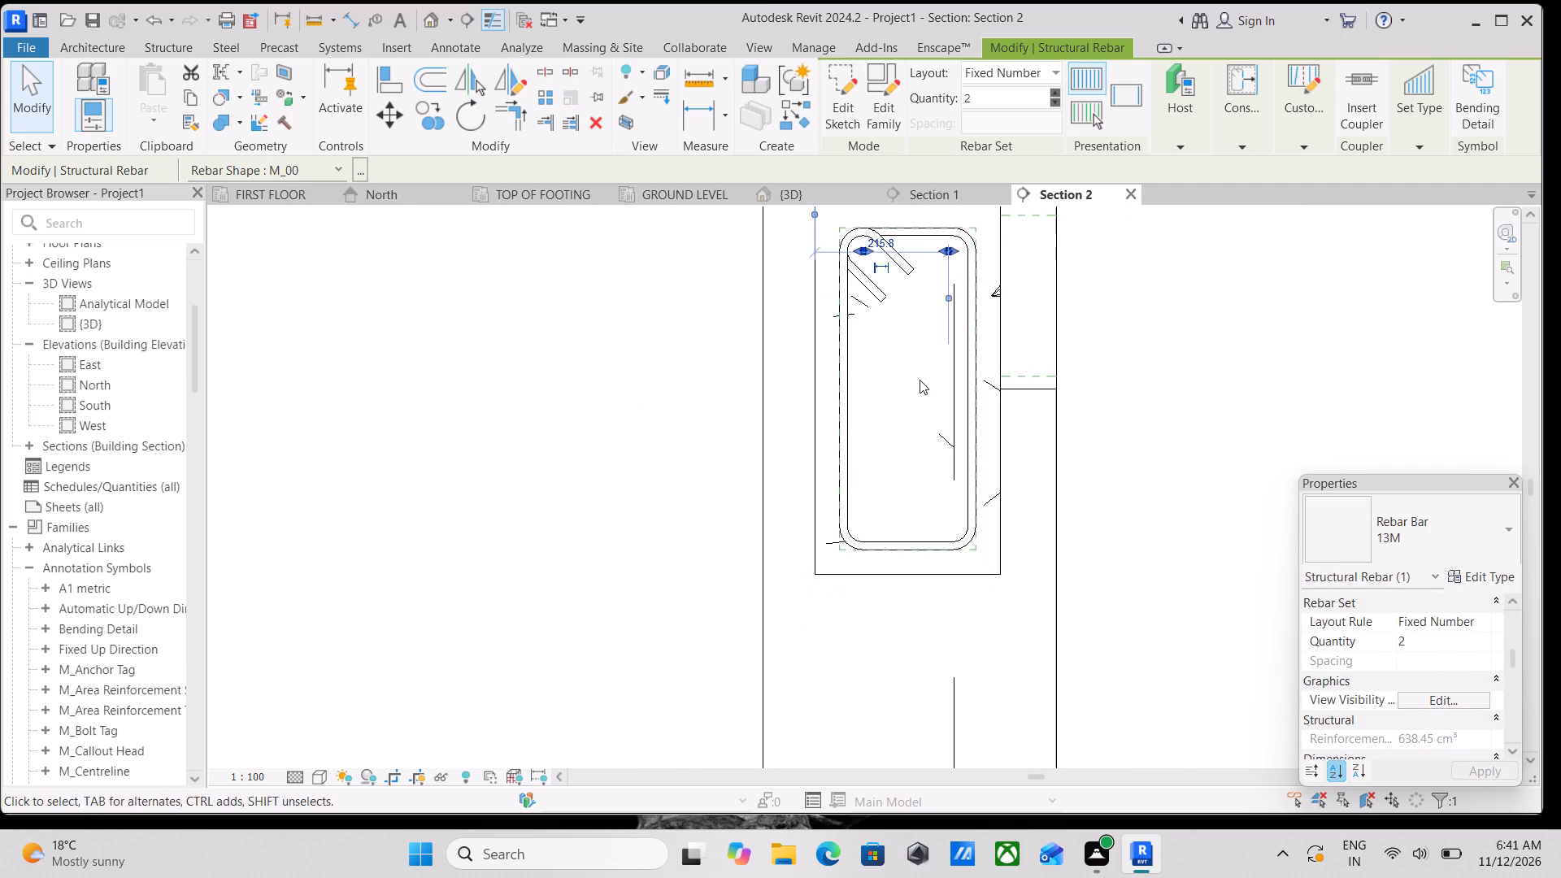
{"action": "scroll", "coordinate": [920, 385], "scroll_direction": "down", "scroll_amount": 3}
{"action": "middle_click_drag", "start_coordinate": [920, 386], "coordinate": [859, 419]}
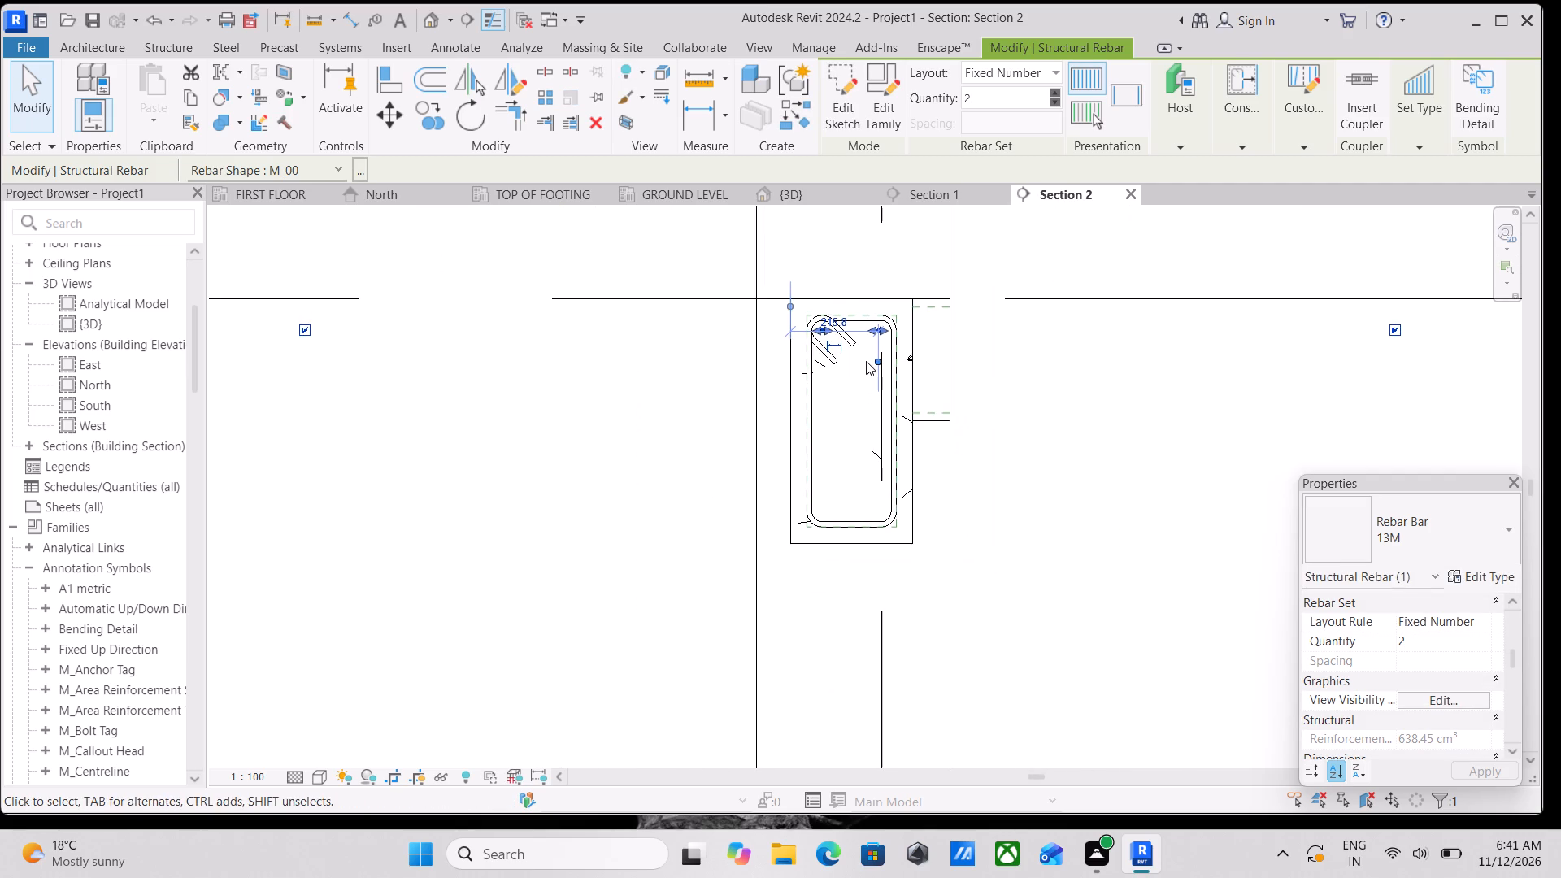
{"action": "scroll", "coordinate": [871, 360], "scroll_direction": "up", "scroll_amount": 6}
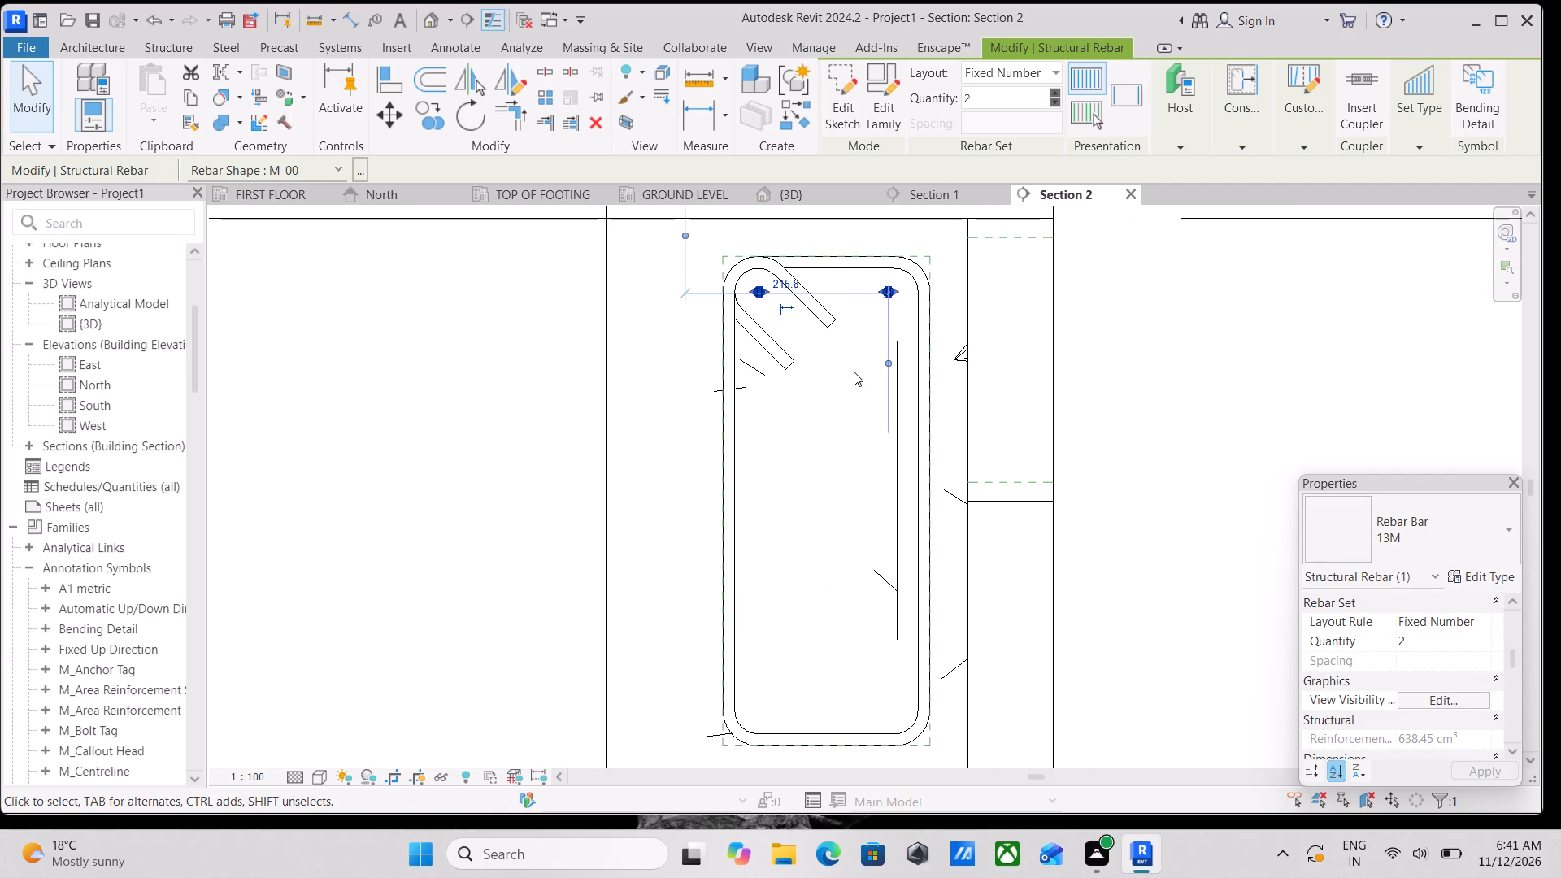
{"action": "key", "text": "Escape"}
{"action": "key", "text": "Escape"}
Array the top pair of straight bars vertically downward as a grouped linear array, with the last row just above the stirrup's bottom leg.
{"action": "scroll", "coordinate": [888, 281], "scroll_direction": "up", "scroll_amount": 1}
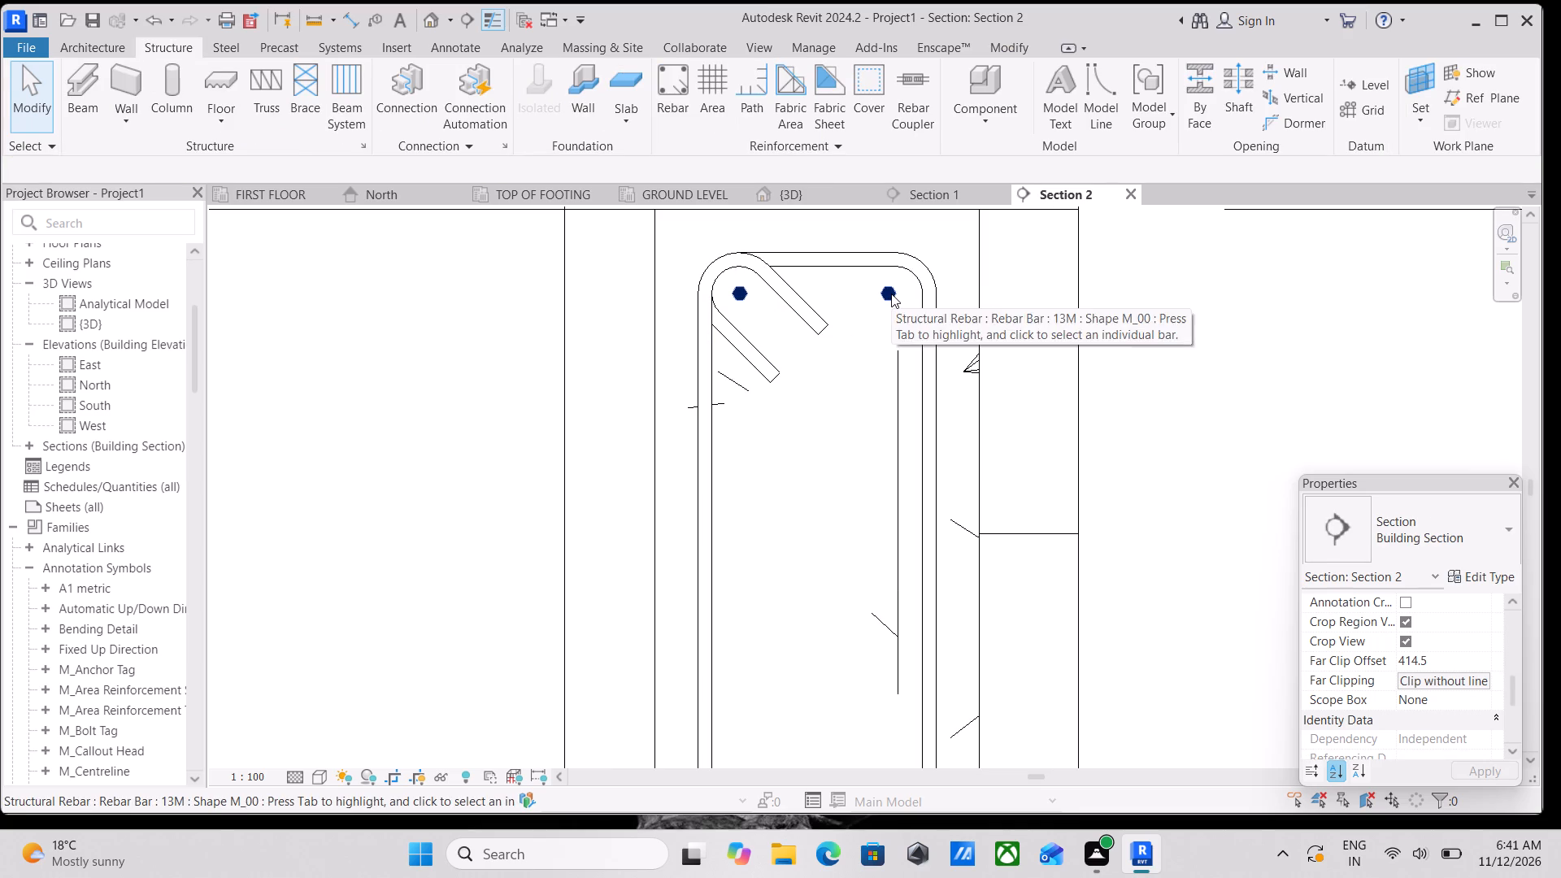
{"action": "left_click", "coordinate": [891, 293]}
{"action": "middle_click_drag", "start_coordinate": [830, 435], "coordinate": [826, 332]}
{"action": "middle_click_drag", "start_coordinate": [828, 342], "coordinate": [828, 350]}
{"action": "scroll", "coordinate": [828, 342], "scroll_direction": "down", "scroll_amount": 1}
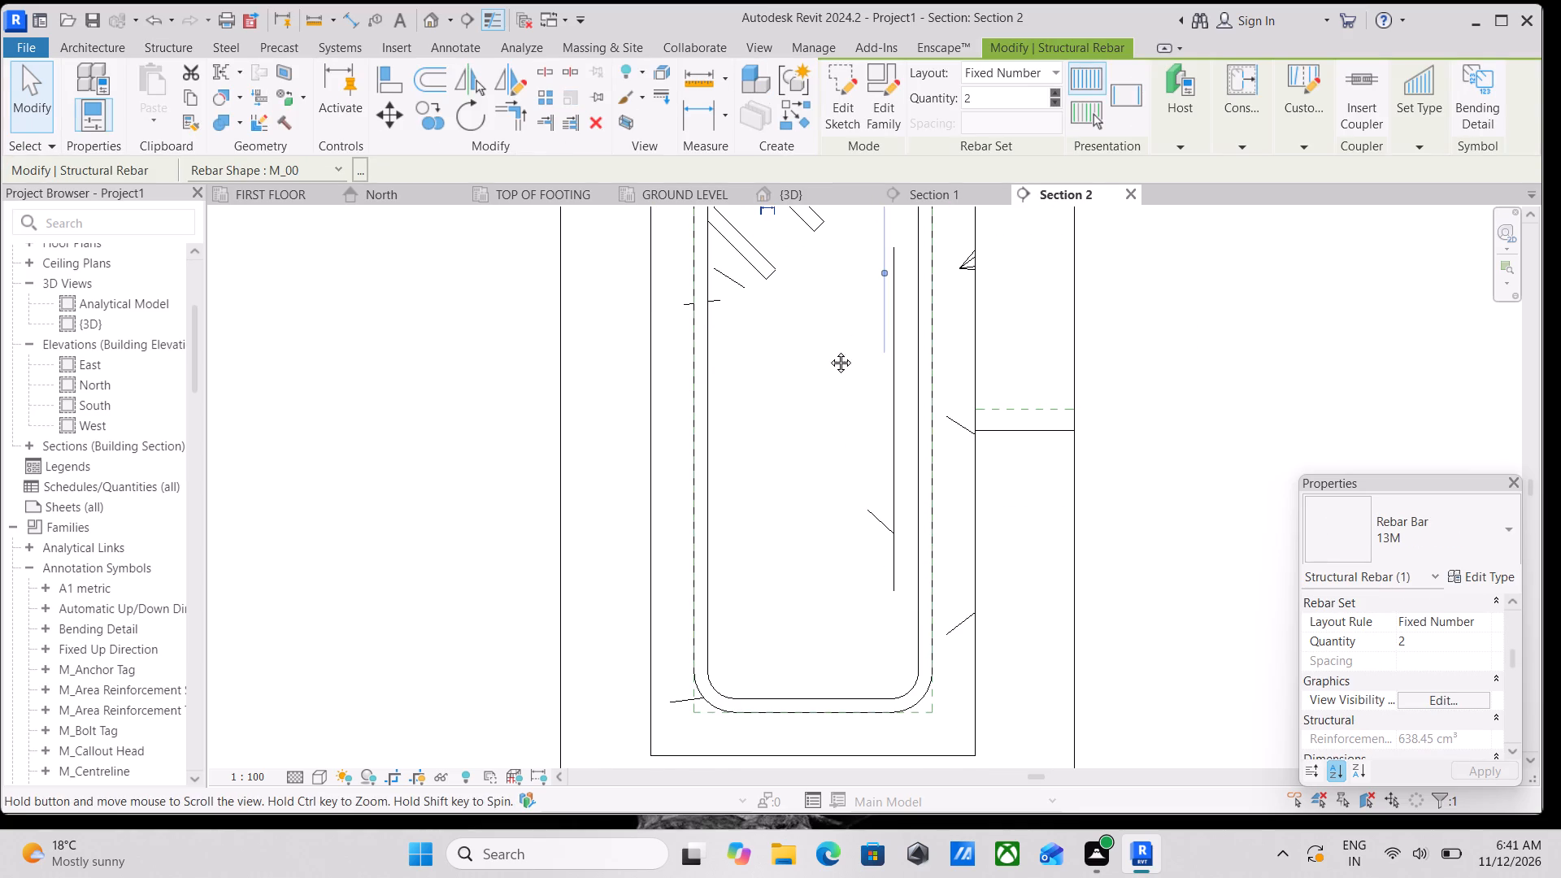
{"action": "middle_click_drag", "start_coordinate": [828, 350], "coordinate": [834, 559]}
{"action": "scroll", "coordinate": [787, 488], "scroll_direction": "up", "scroll_amount": 2}
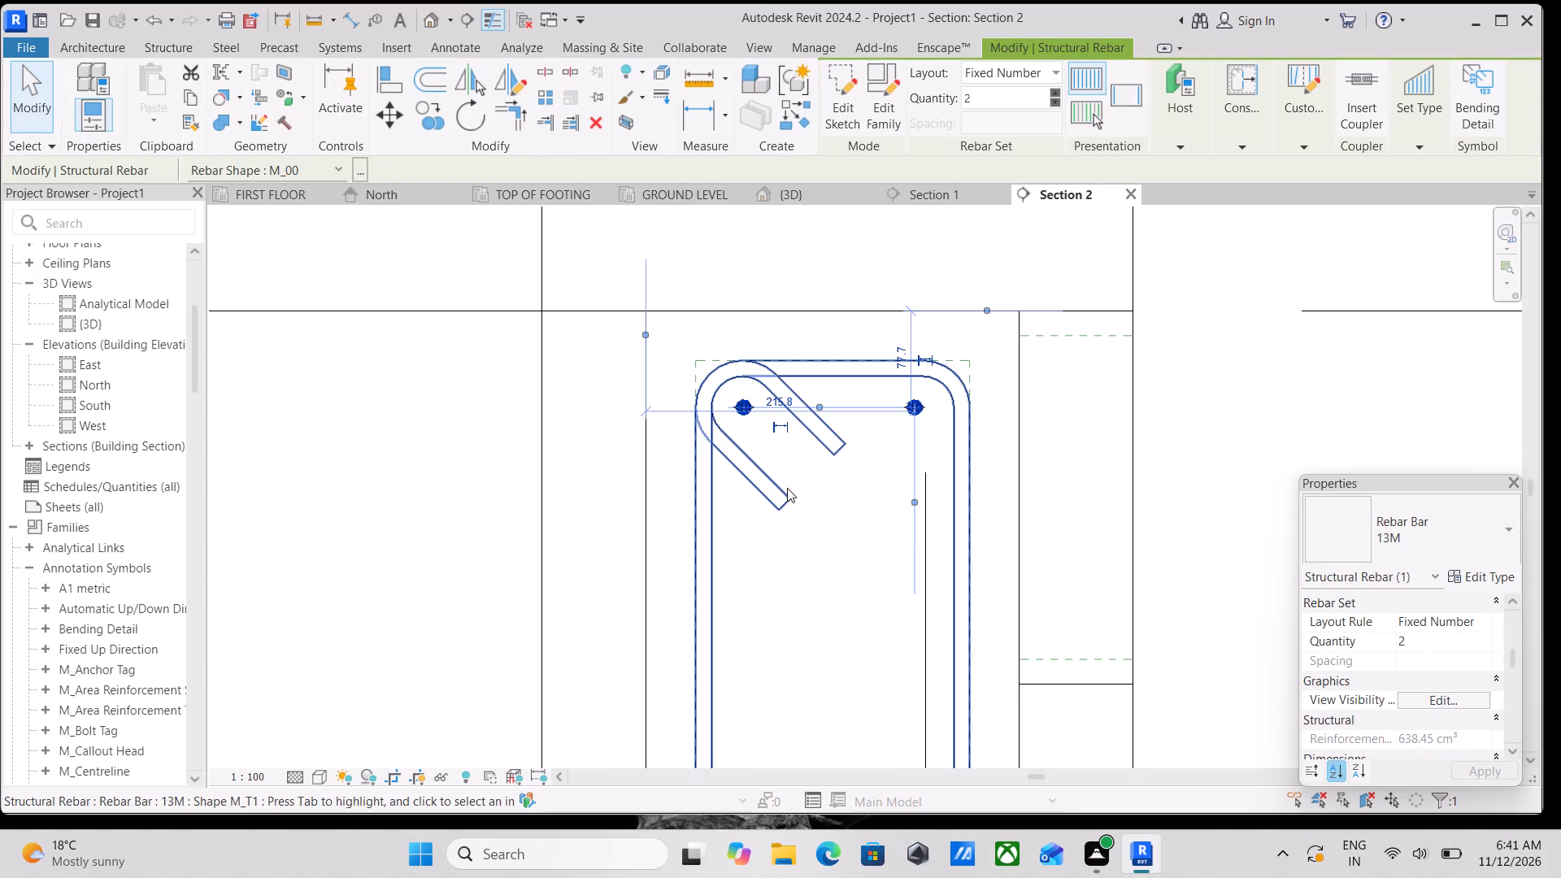
{"action": "middle_click_drag", "start_coordinate": [787, 489], "coordinate": [781, 513]}
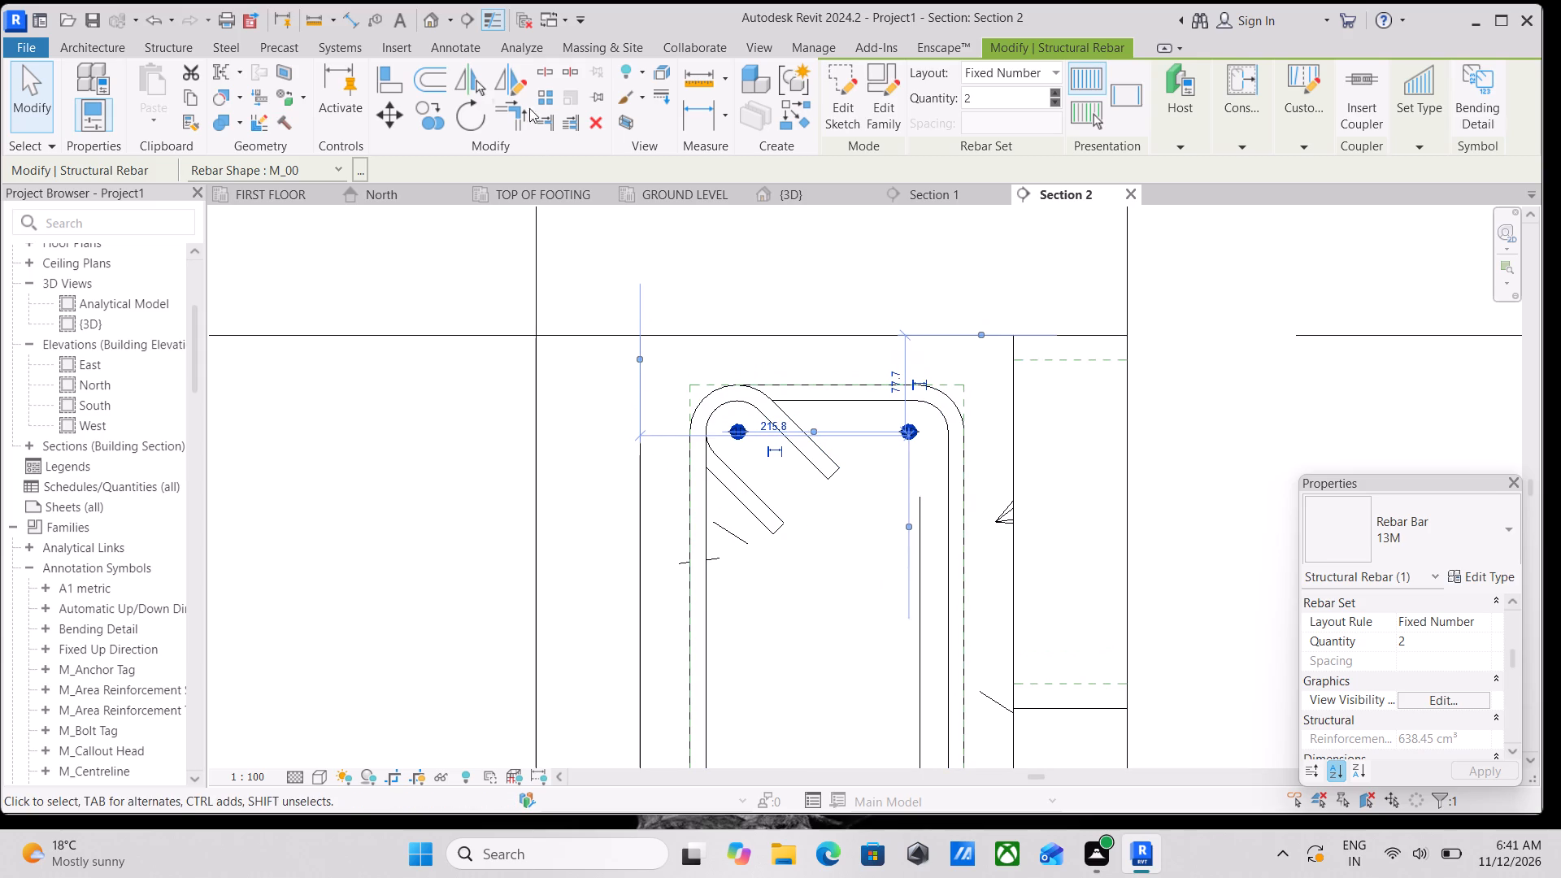
{"action": "left_click", "coordinate": [549, 99]}
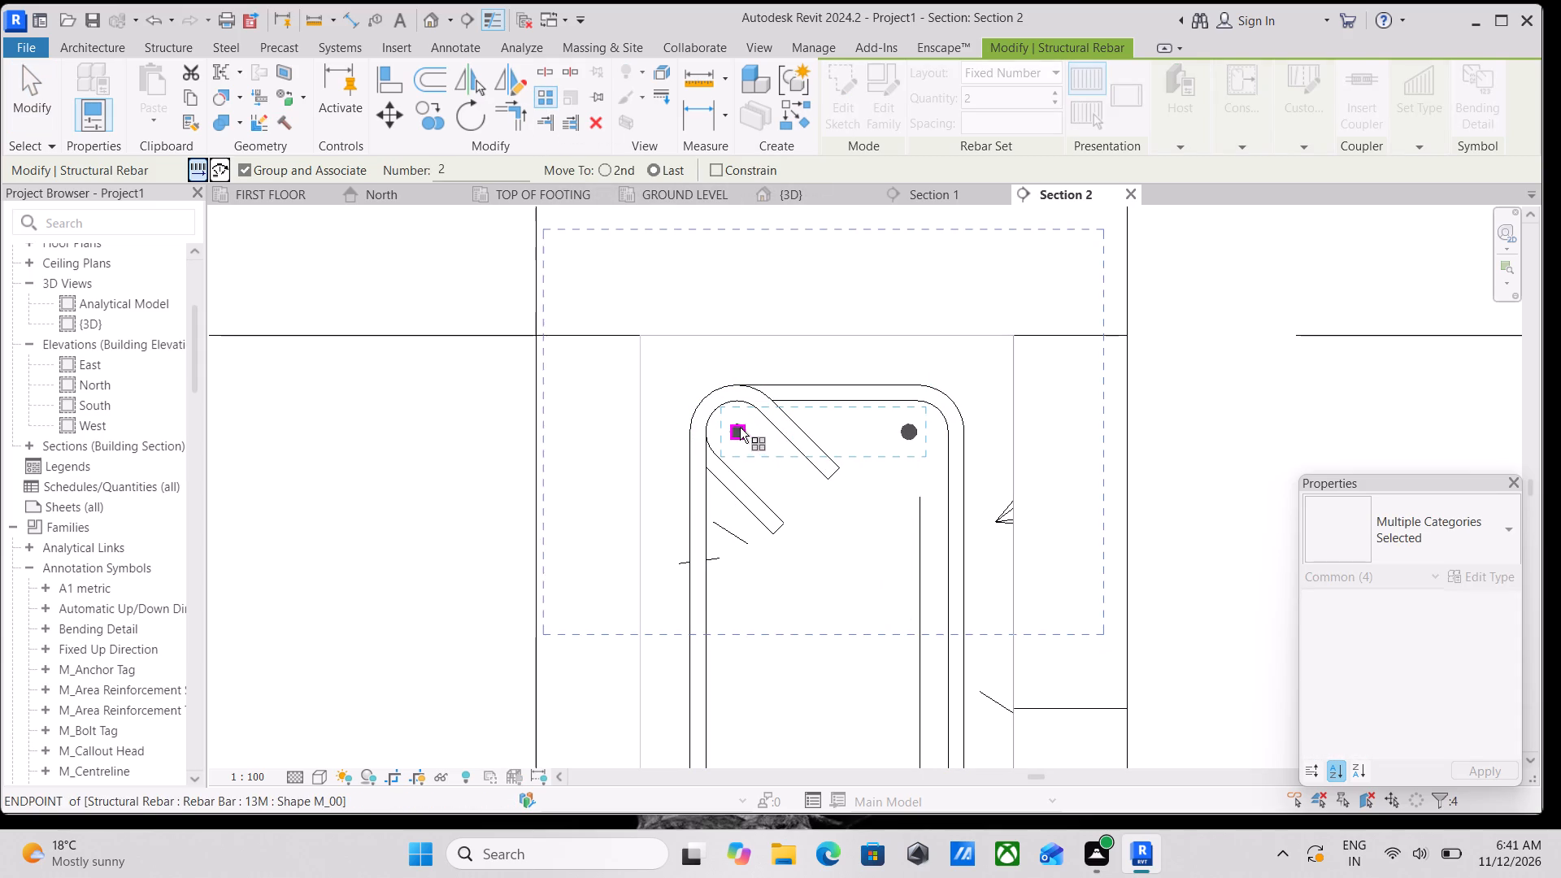
{"action": "scroll", "coordinate": [738, 441], "scroll_direction": "up", "scroll_amount": 2}
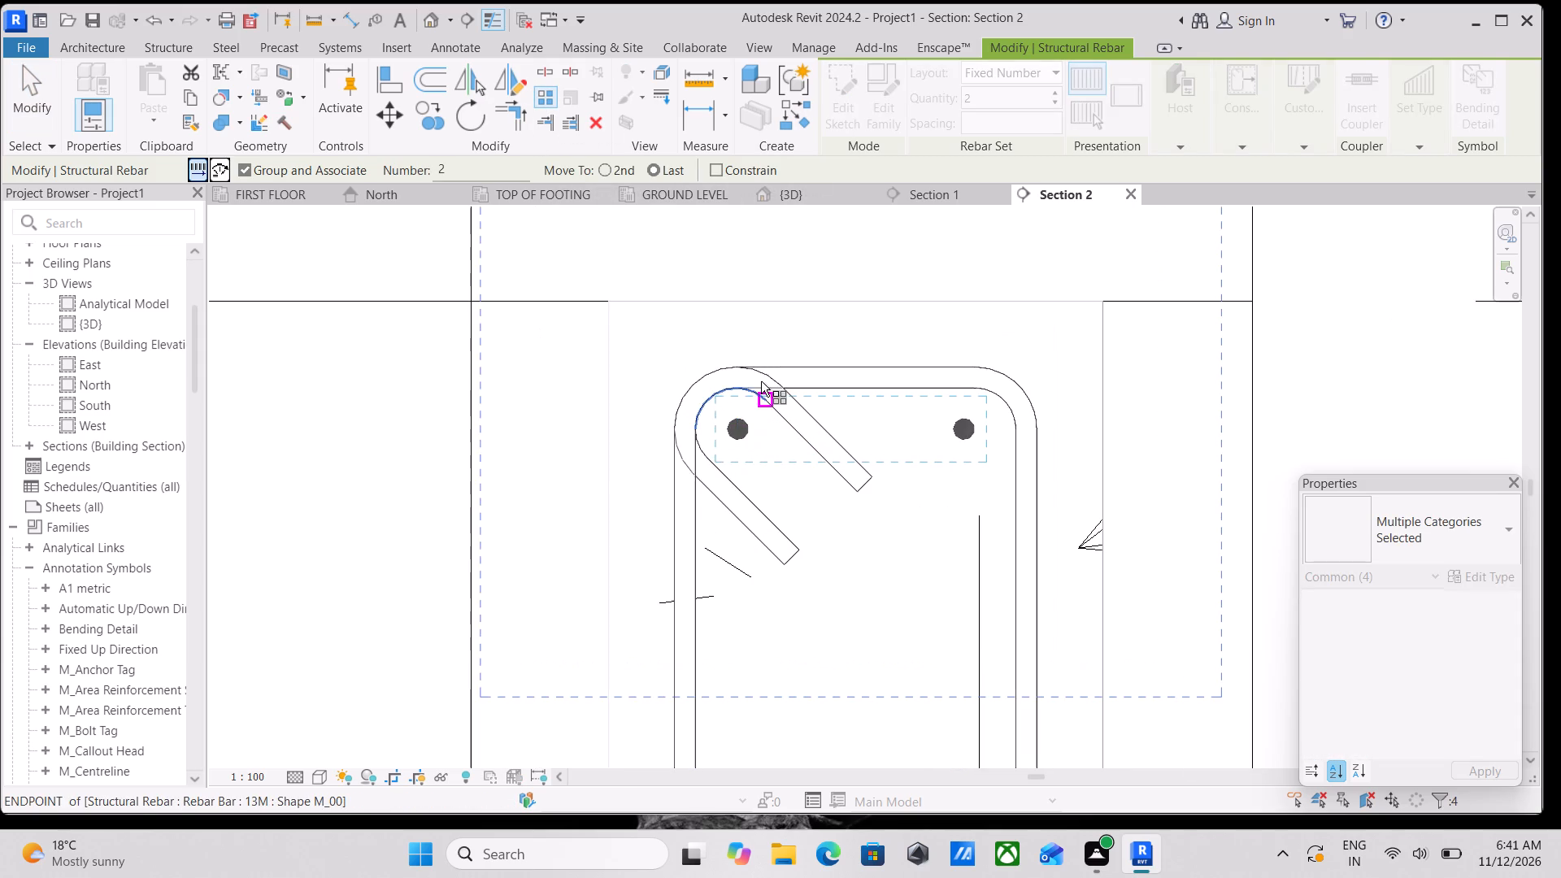
{"action": "scroll", "coordinate": [741, 427], "scroll_direction": "up", "scroll_amount": 3}
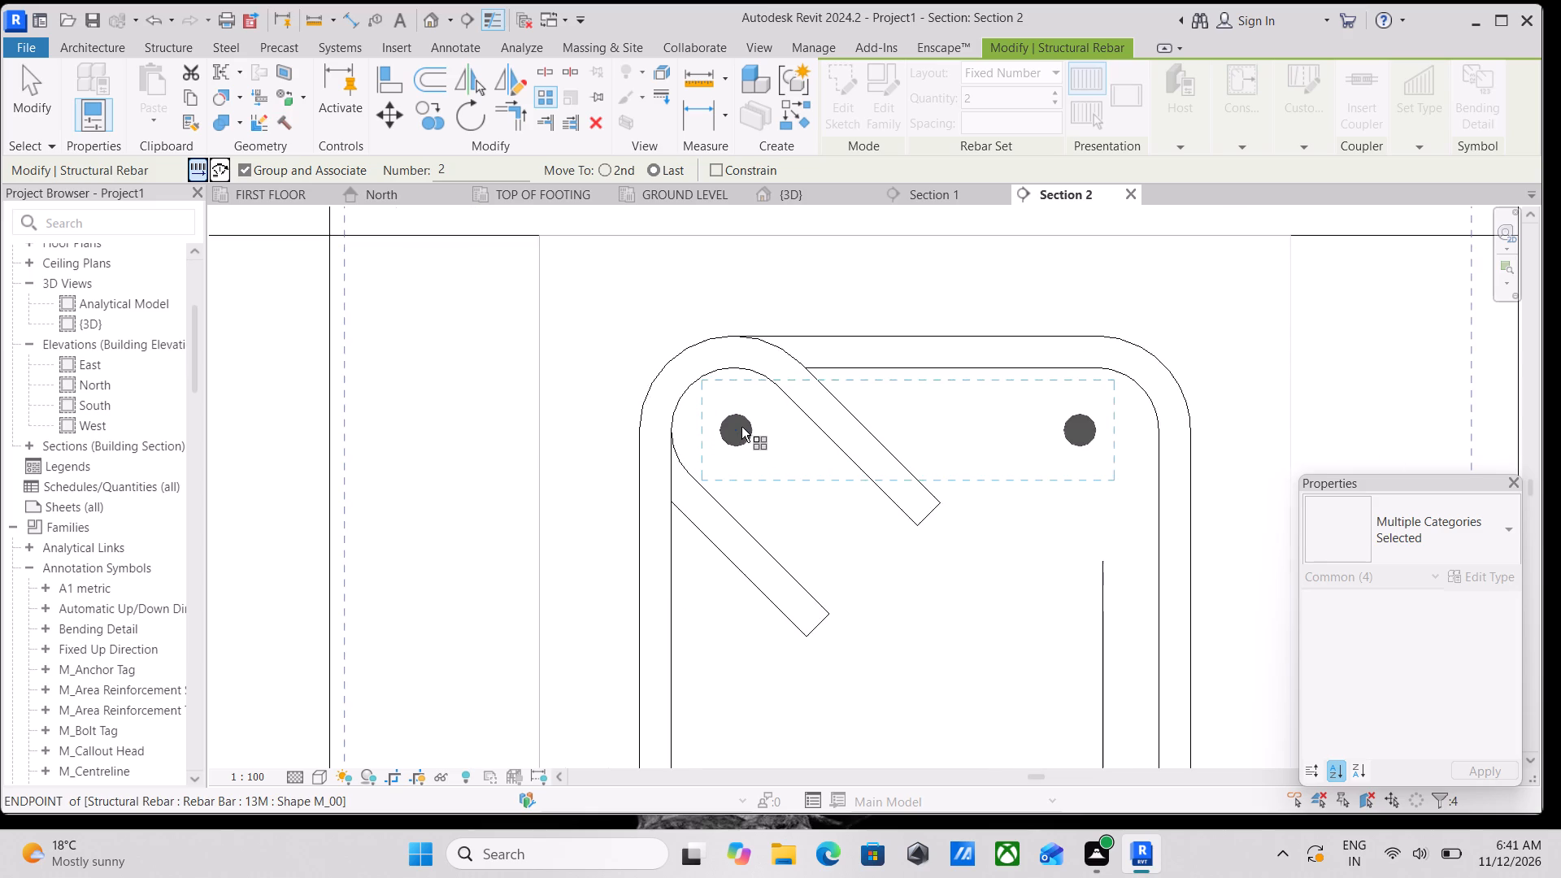
{"action": "scroll", "coordinate": [741, 427], "scroll_direction": "up", "scroll_amount": 2}
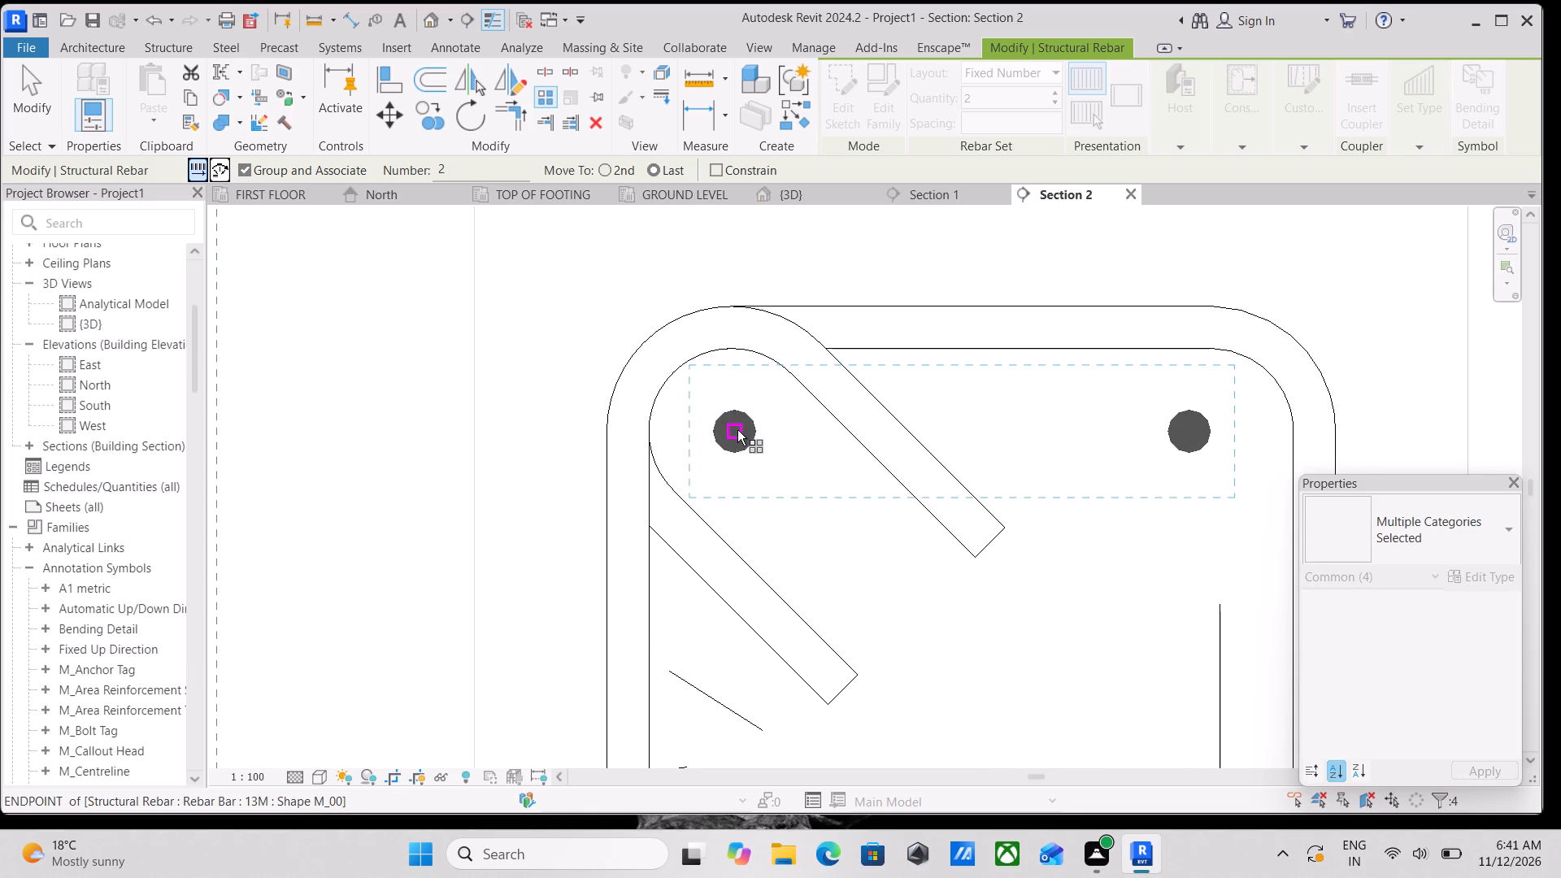
{"action": "left_click", "coordinate": [737, 430]}
{"action": "middle_click_drag", "start_coordinate": [694, 606], "coordinate": [824, 223]}
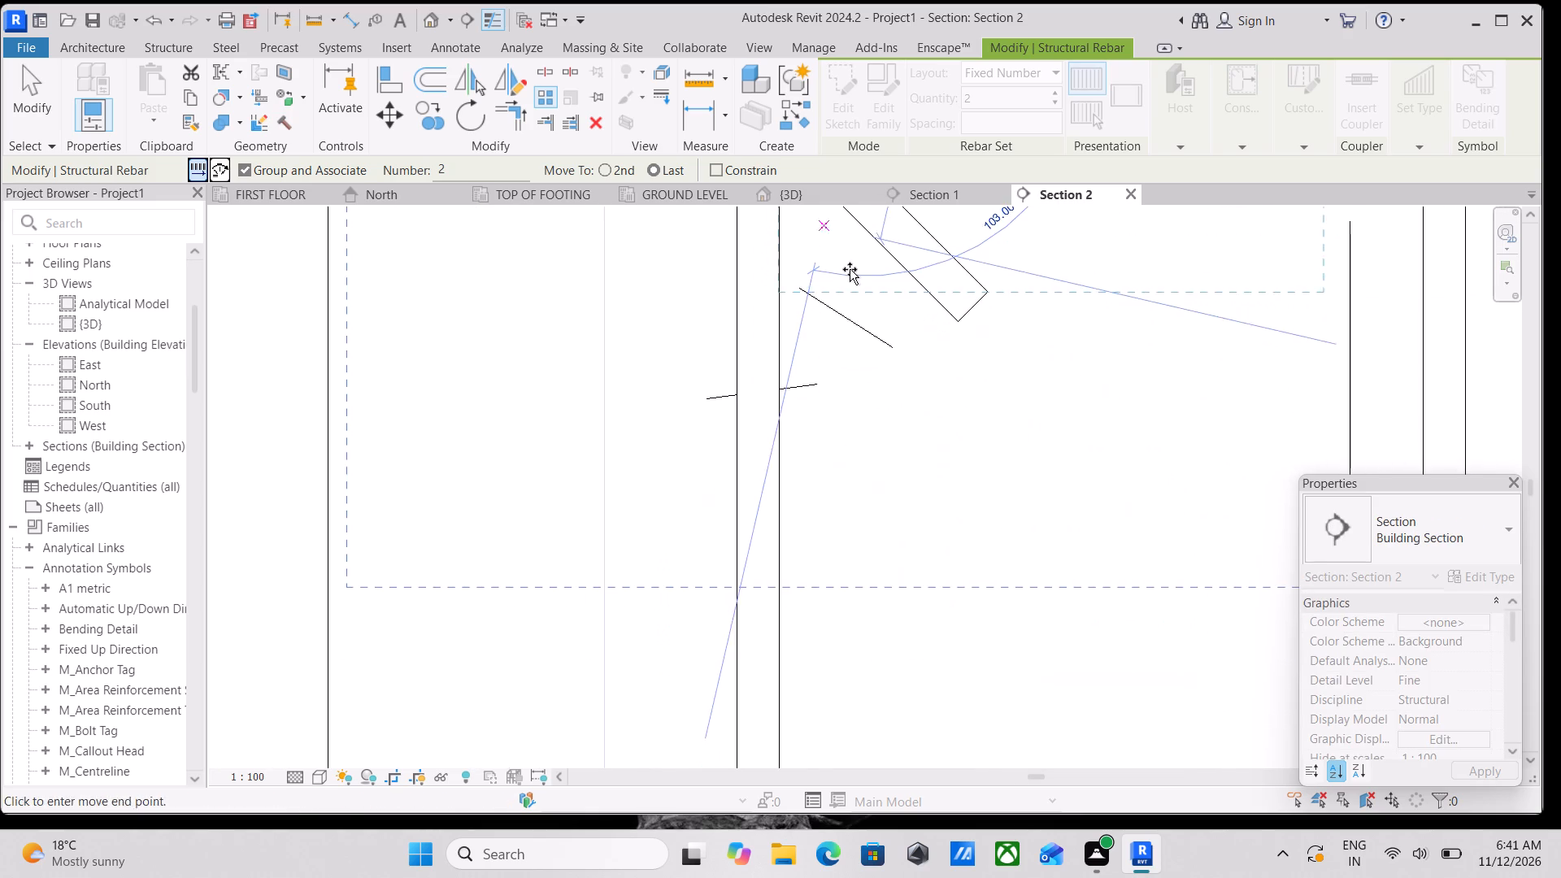
{"action": "scroll", "coordinate": [871, 548], "scroll_direction": "down", "scroll_amount": 5}
{"action": "scroll", "coordinate": [847, 627], "scroll_direction": "down", "scroll_amount": 1}
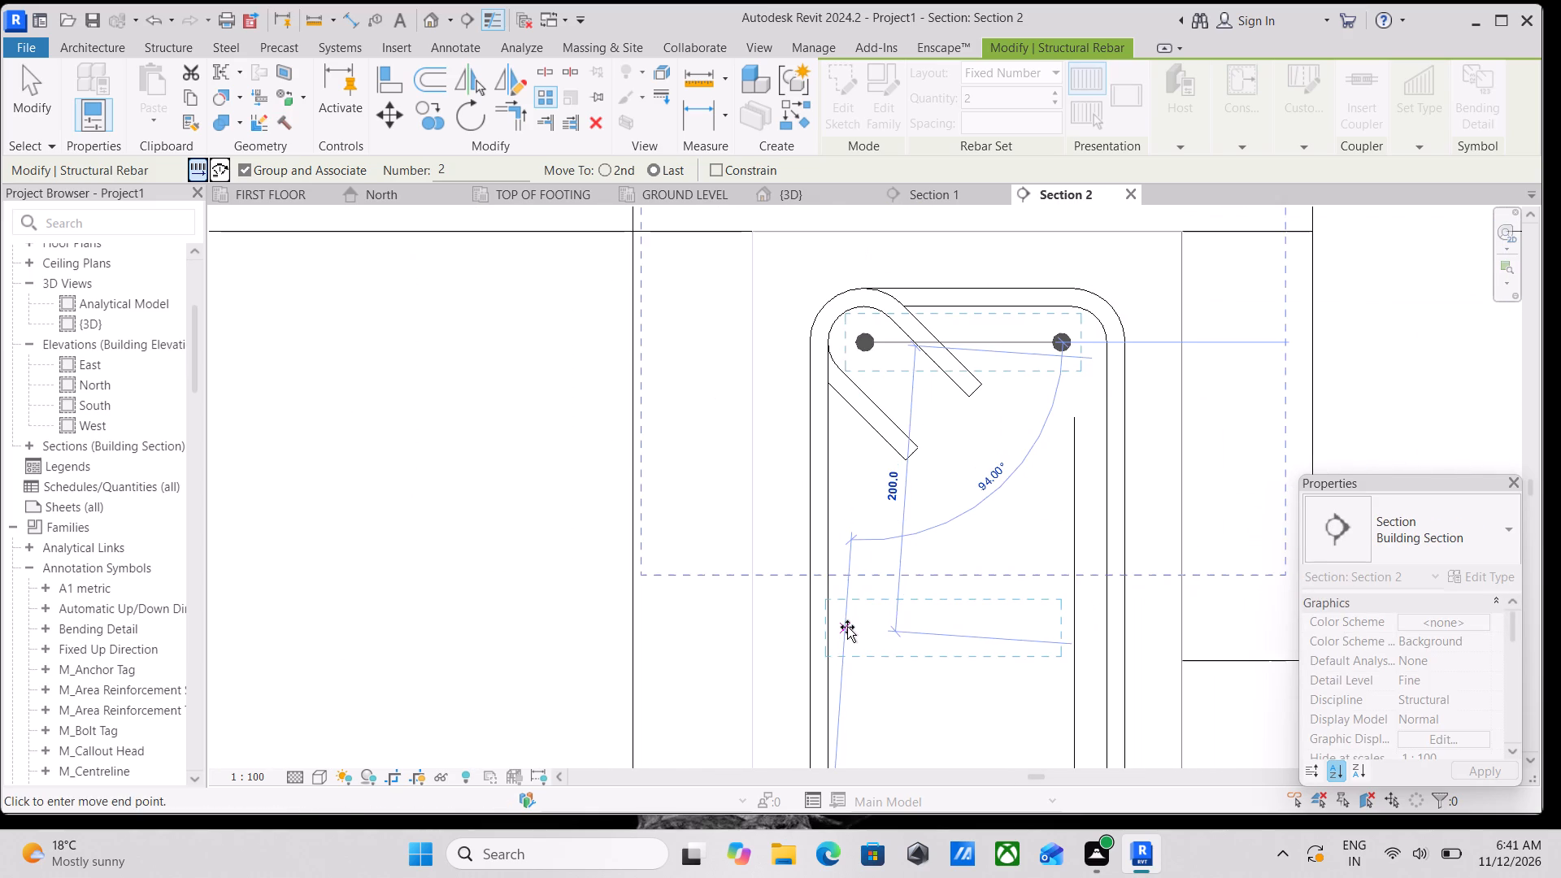
{"action": "middle_click_drag", "start_coordinate": [847, 627], "coordinate": [921, 480]}
{"action": "scroll", "coordinate": [937, 600], "scroll_direction": "down", "scroll_amount": 1}
{"action": "middle_click_drag", "start_coordinate": [937, 600], "coordinate": [941, 554]}
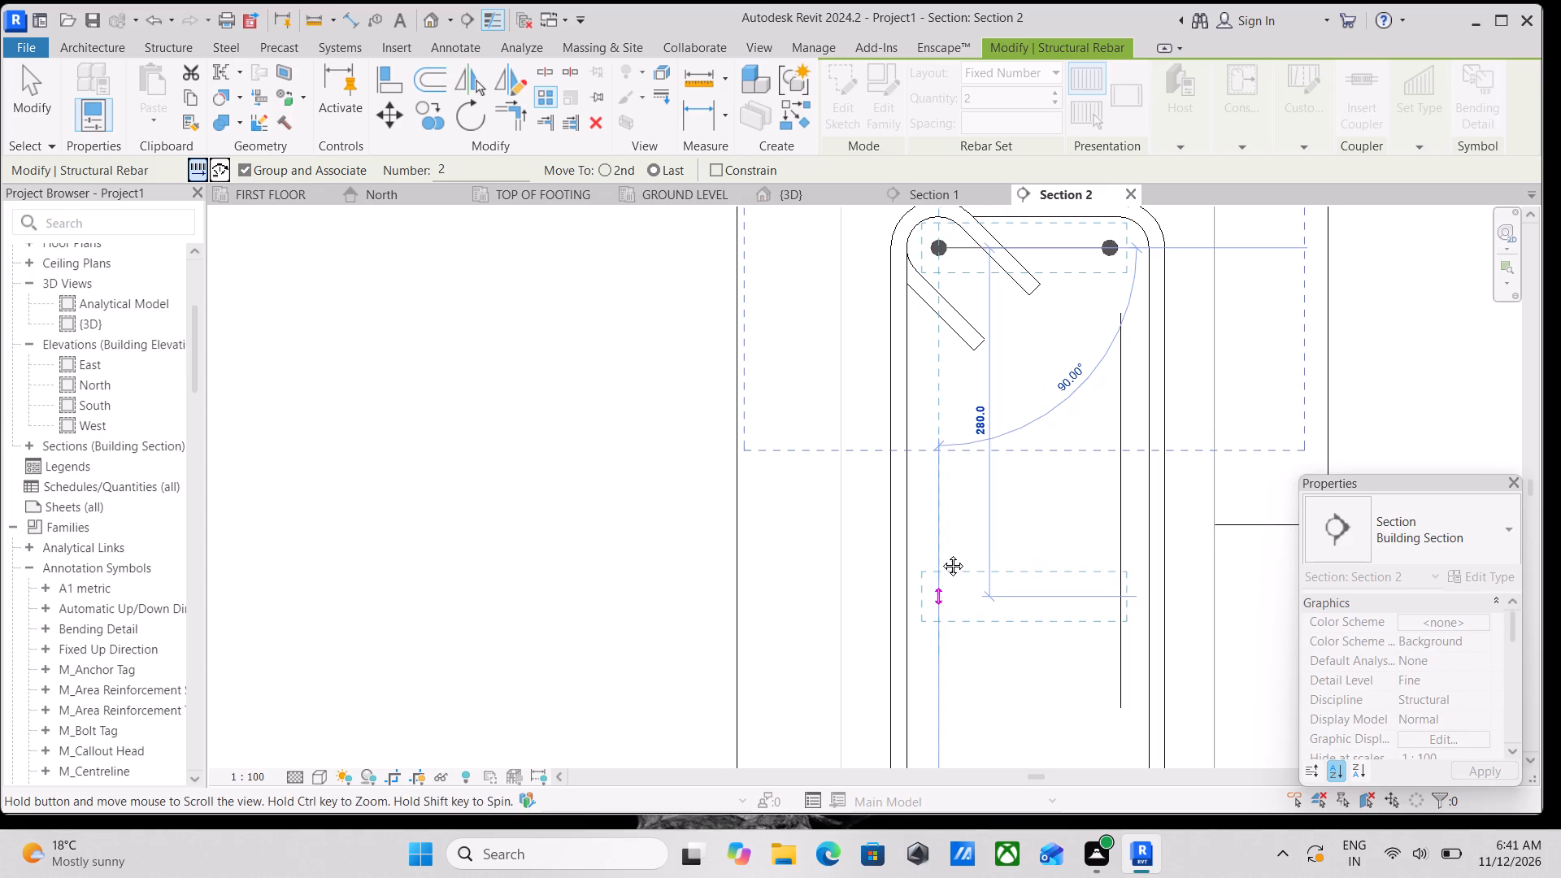
{"action": "middle_click_drag", "start_coordinate": [941, 554], "coordinate": [952, 476]}
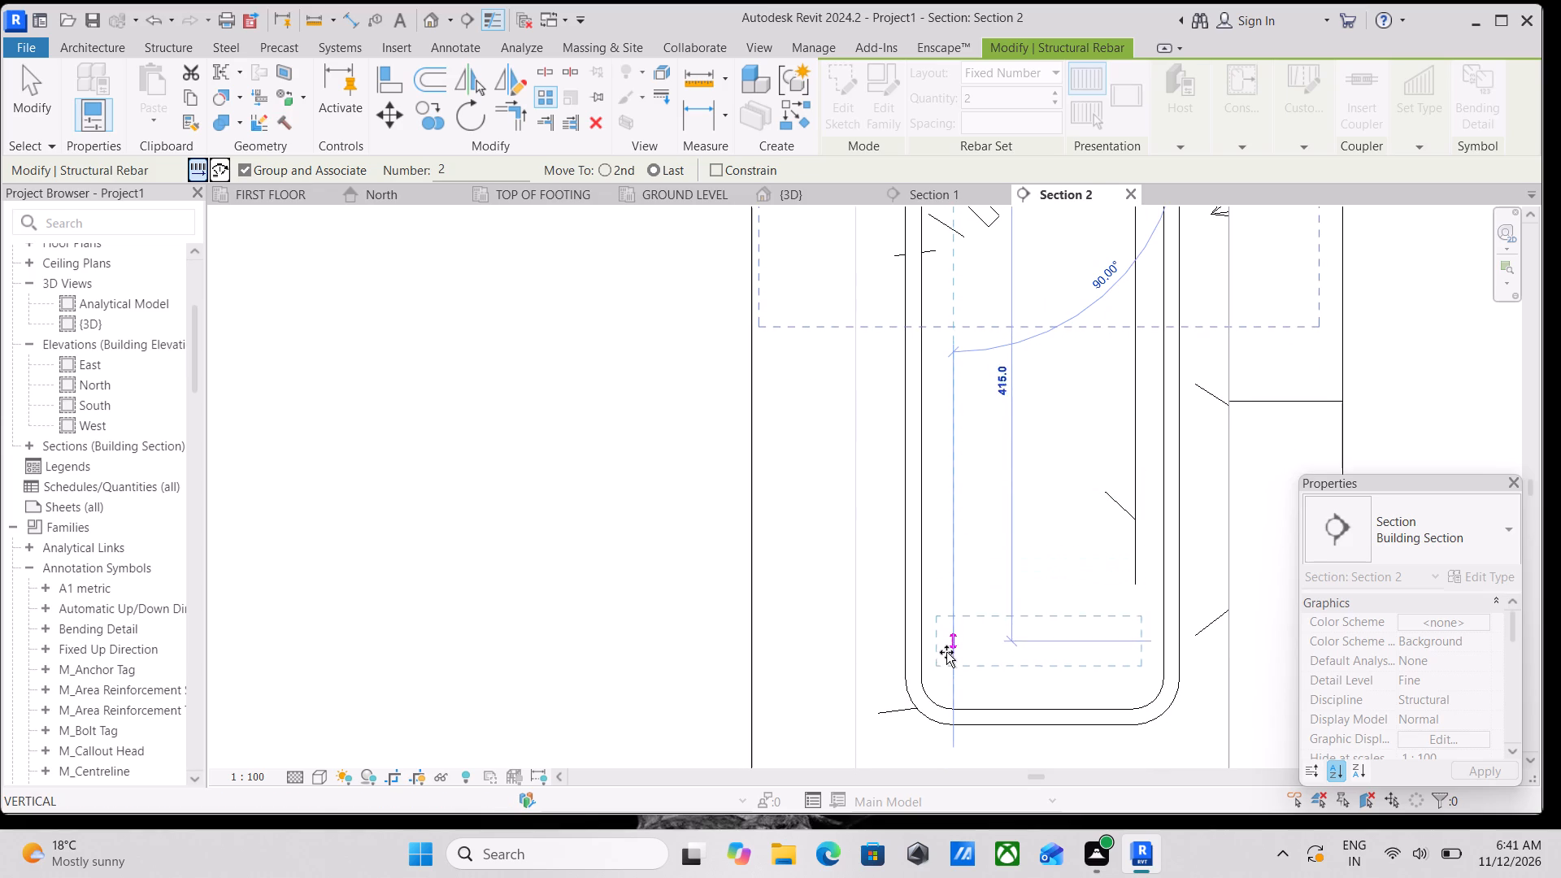
{"action": "left_click", "coordinate": [946, 674]}
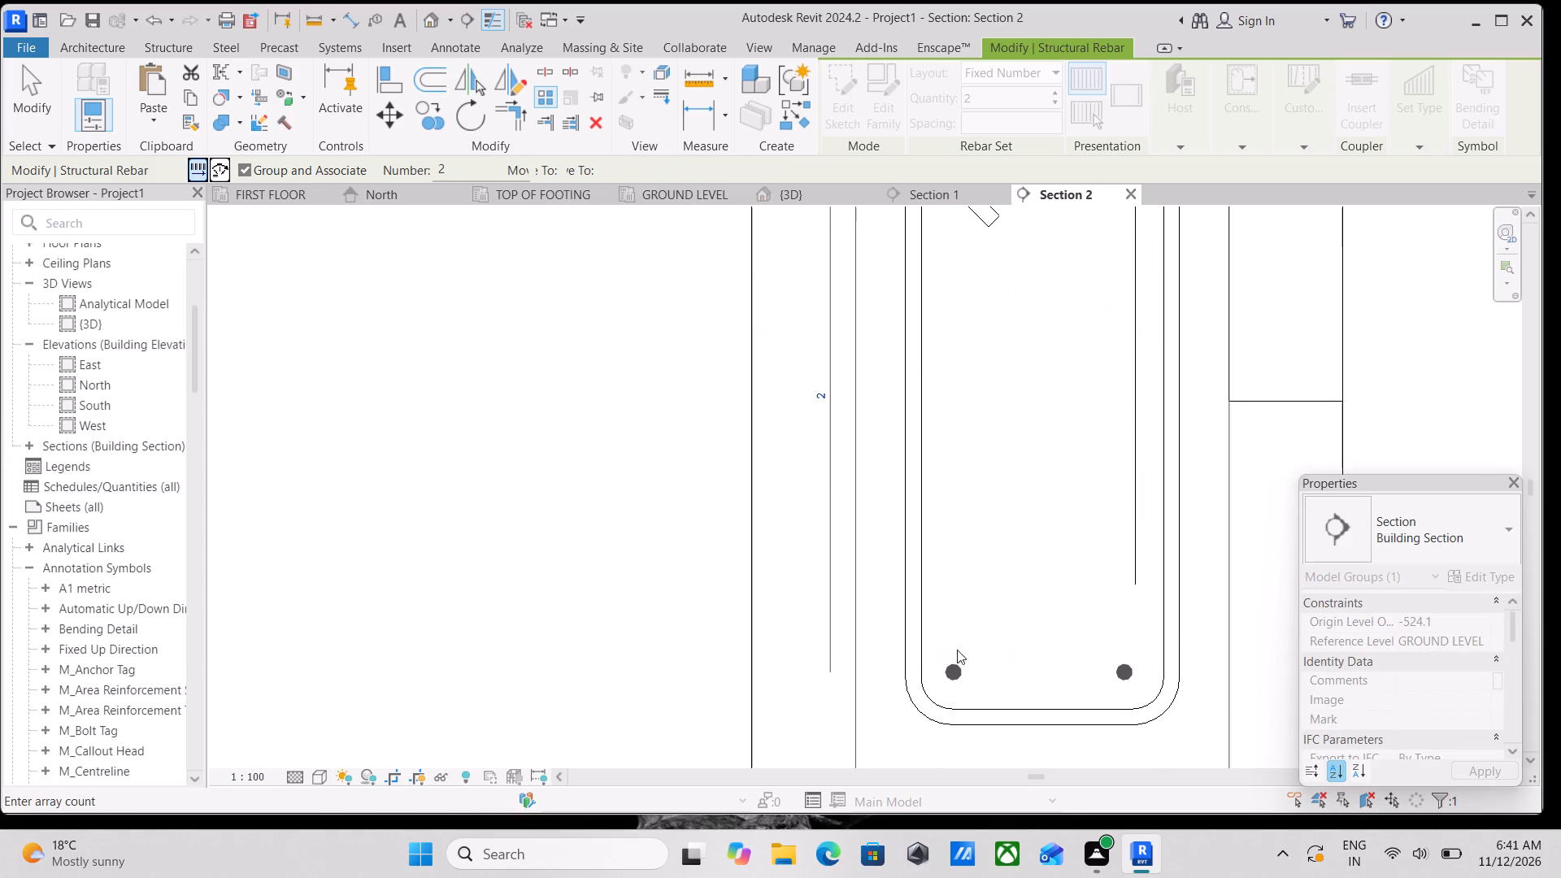
Set the bar array count to 4 rows over the stirrup's height.
{"action": "scroll", "coordinate": [963, 633], "scroll_direction": "down", "scroll_amount": 6}
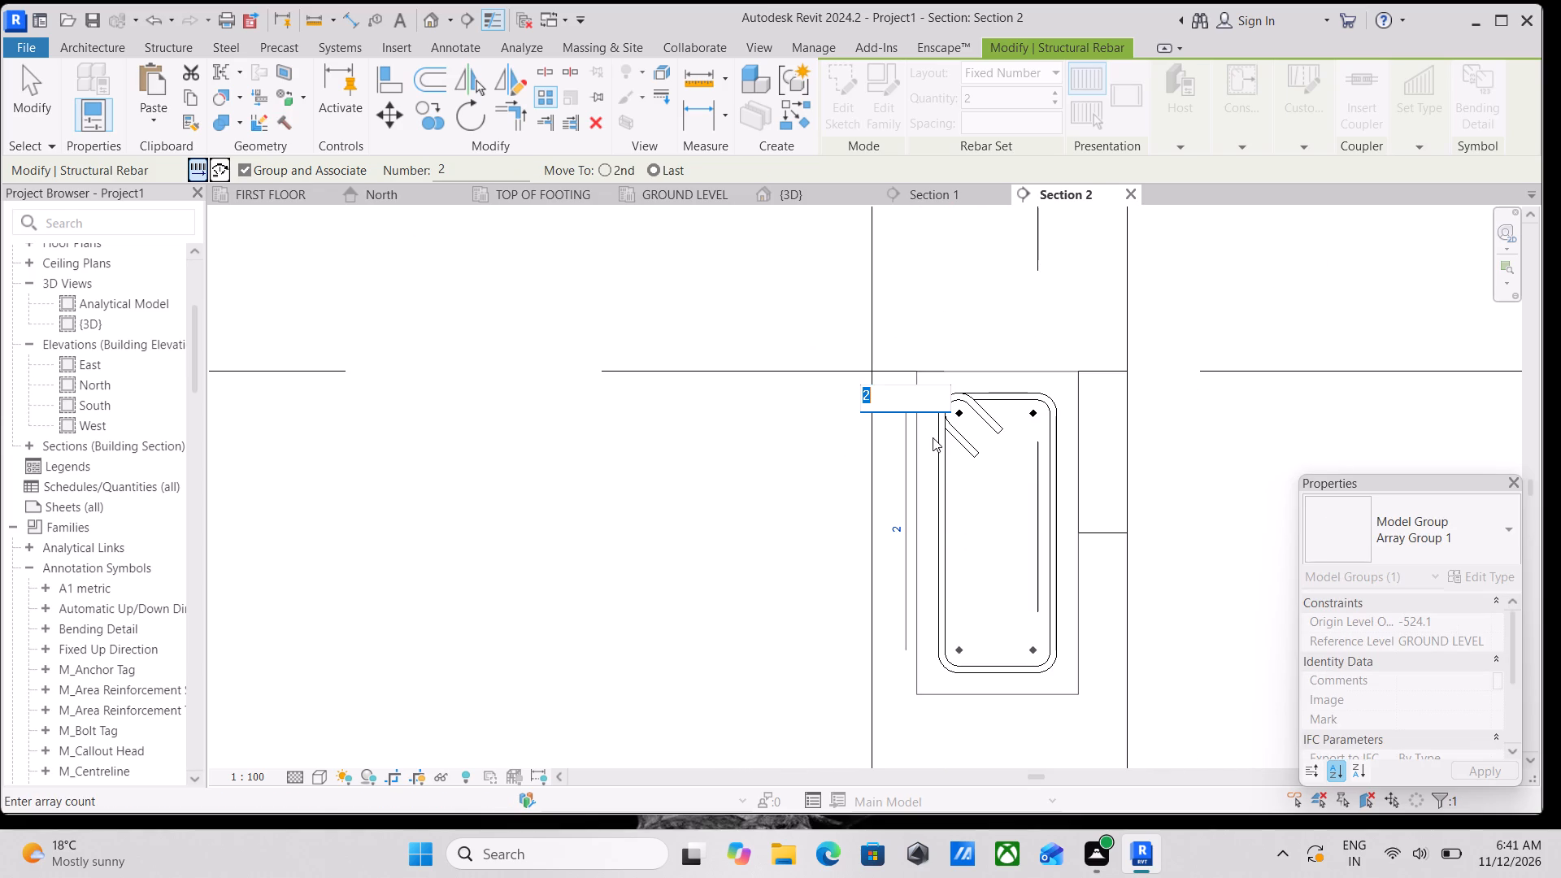
{"action": "key", "text": "4"}
{"action": "key", "text": "Return"}
{"action": "key", "text": "Escape"}
{"action": "scroll", "coordinate": [1015, 506], "scroll_direction": "up", "scroll_amount": 3}
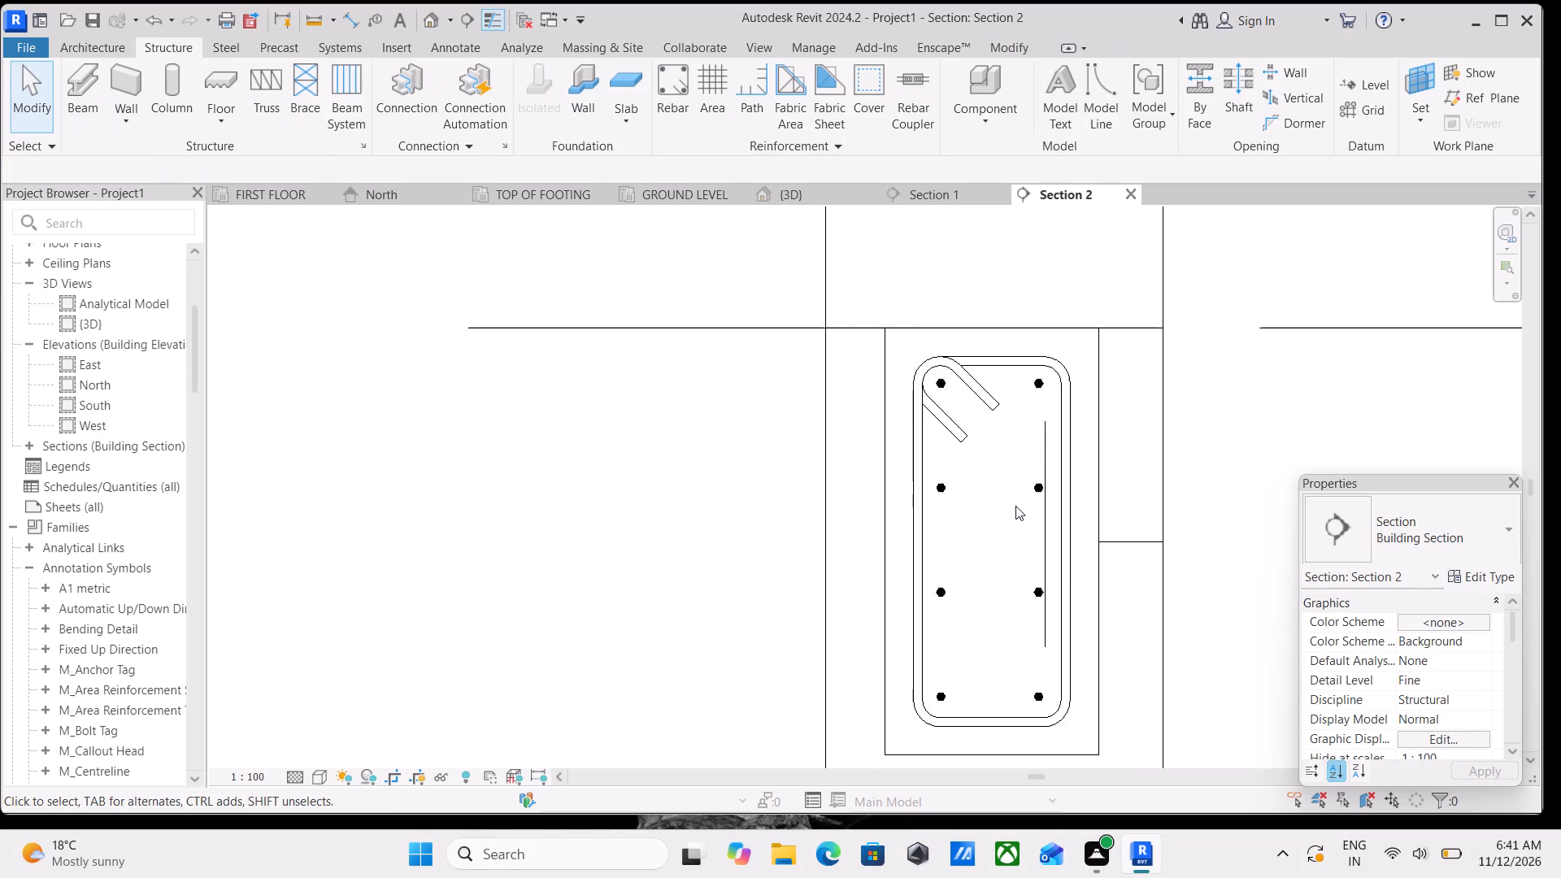
{"action": "key", "text": "Escape"}
Select the array group holding the second row of straight bars from the top of the stirrup.
{"action": "left_click", "coordinate": [925, 489]}
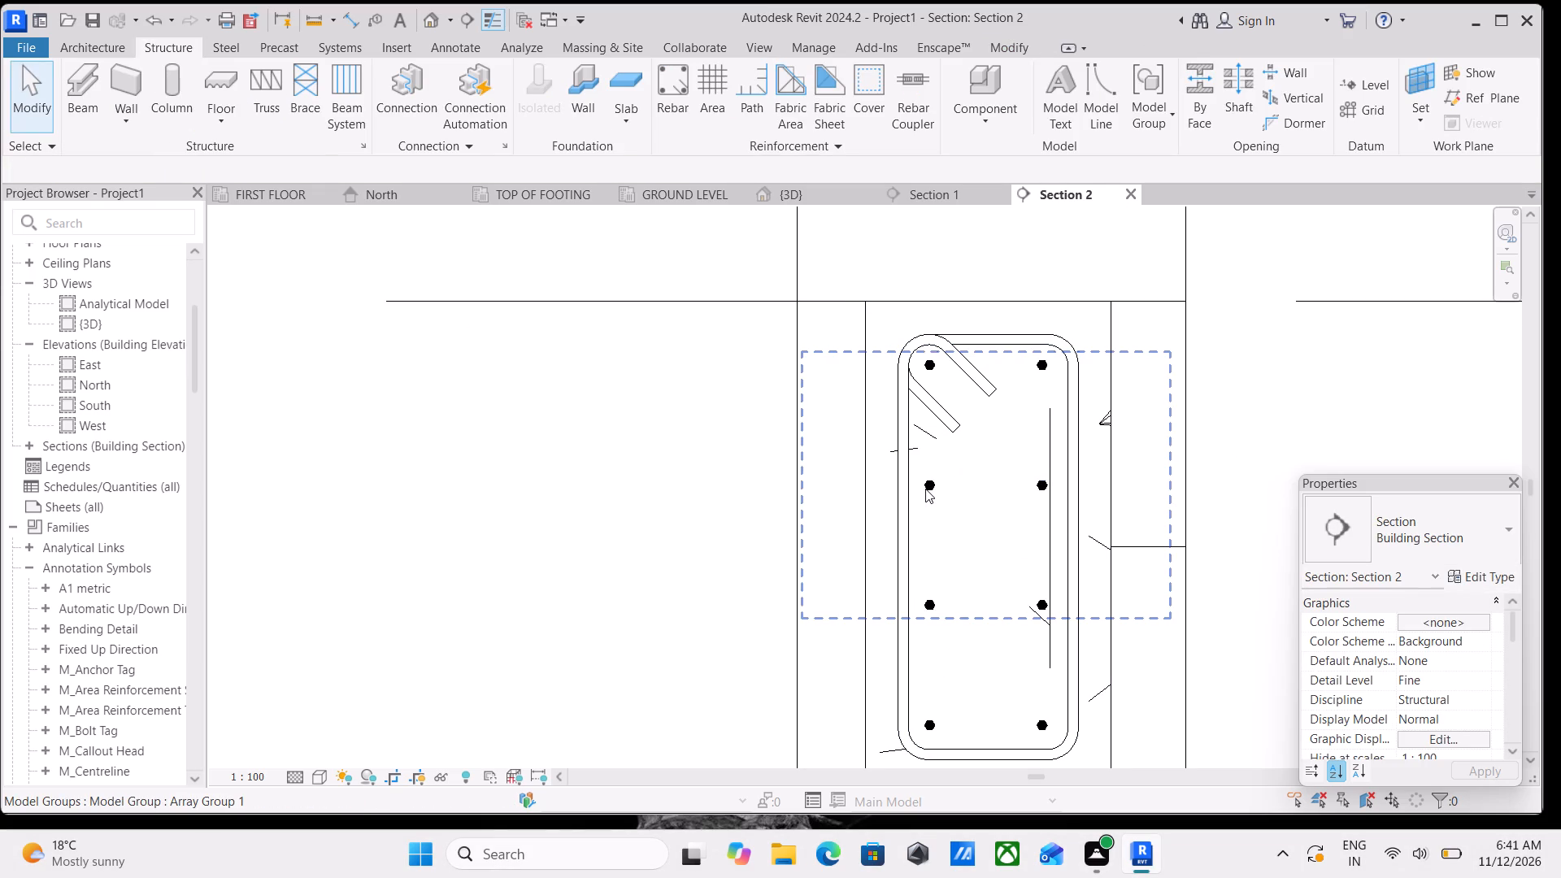
{"action": "scroll", "coordinate": [904, 350], "scroll_direction": "up", "scroll_amount": 3}
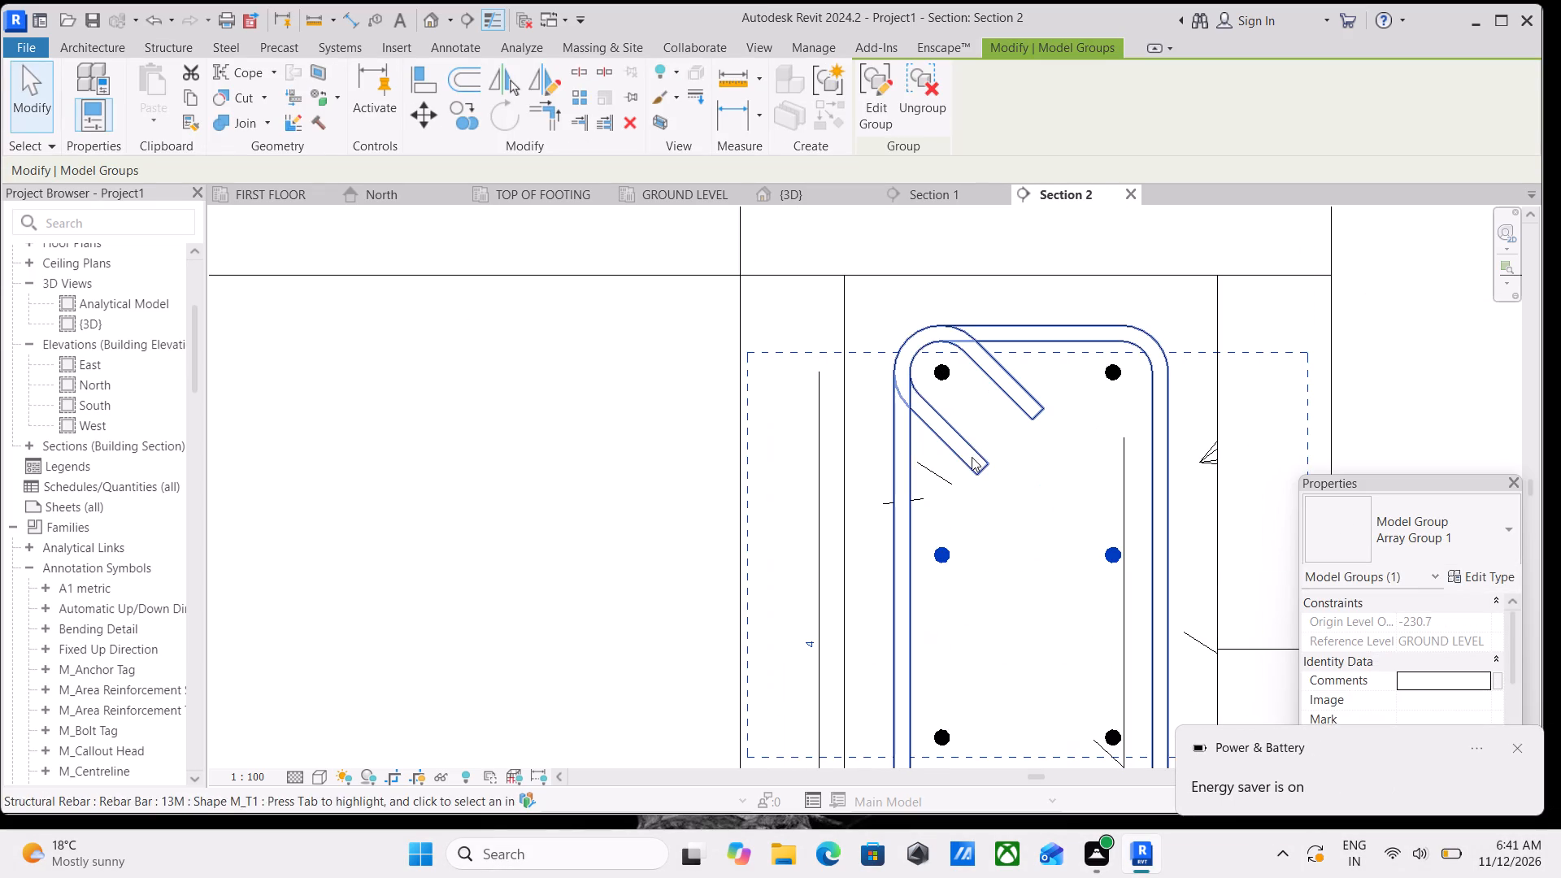
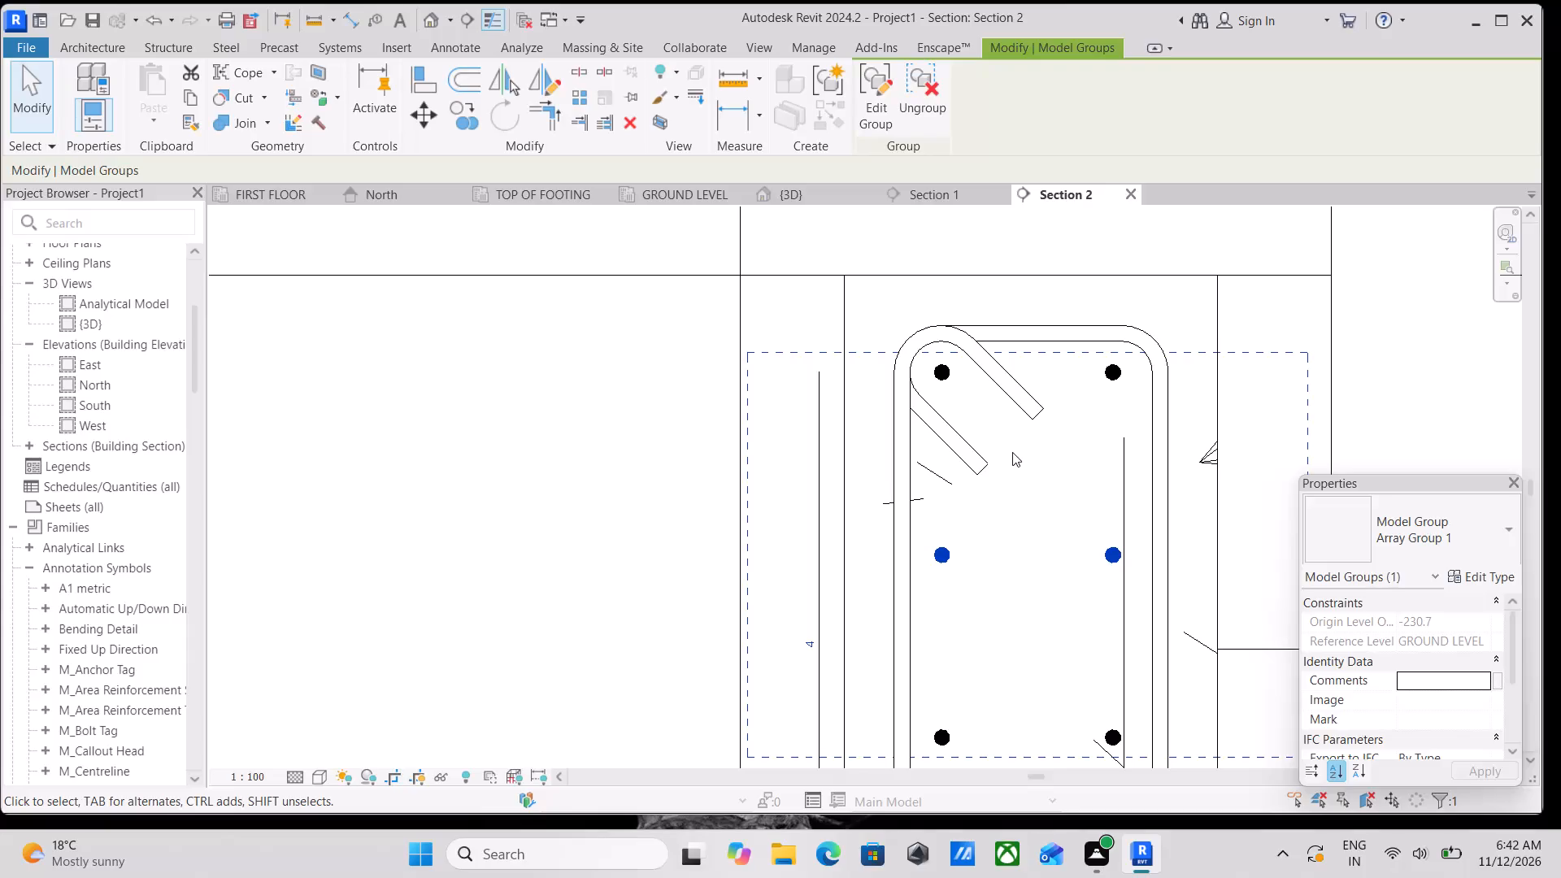
Examine the properties of the array group holding the second row of bars.
{"action": "left_click", "coordinate": [1012, 452]}
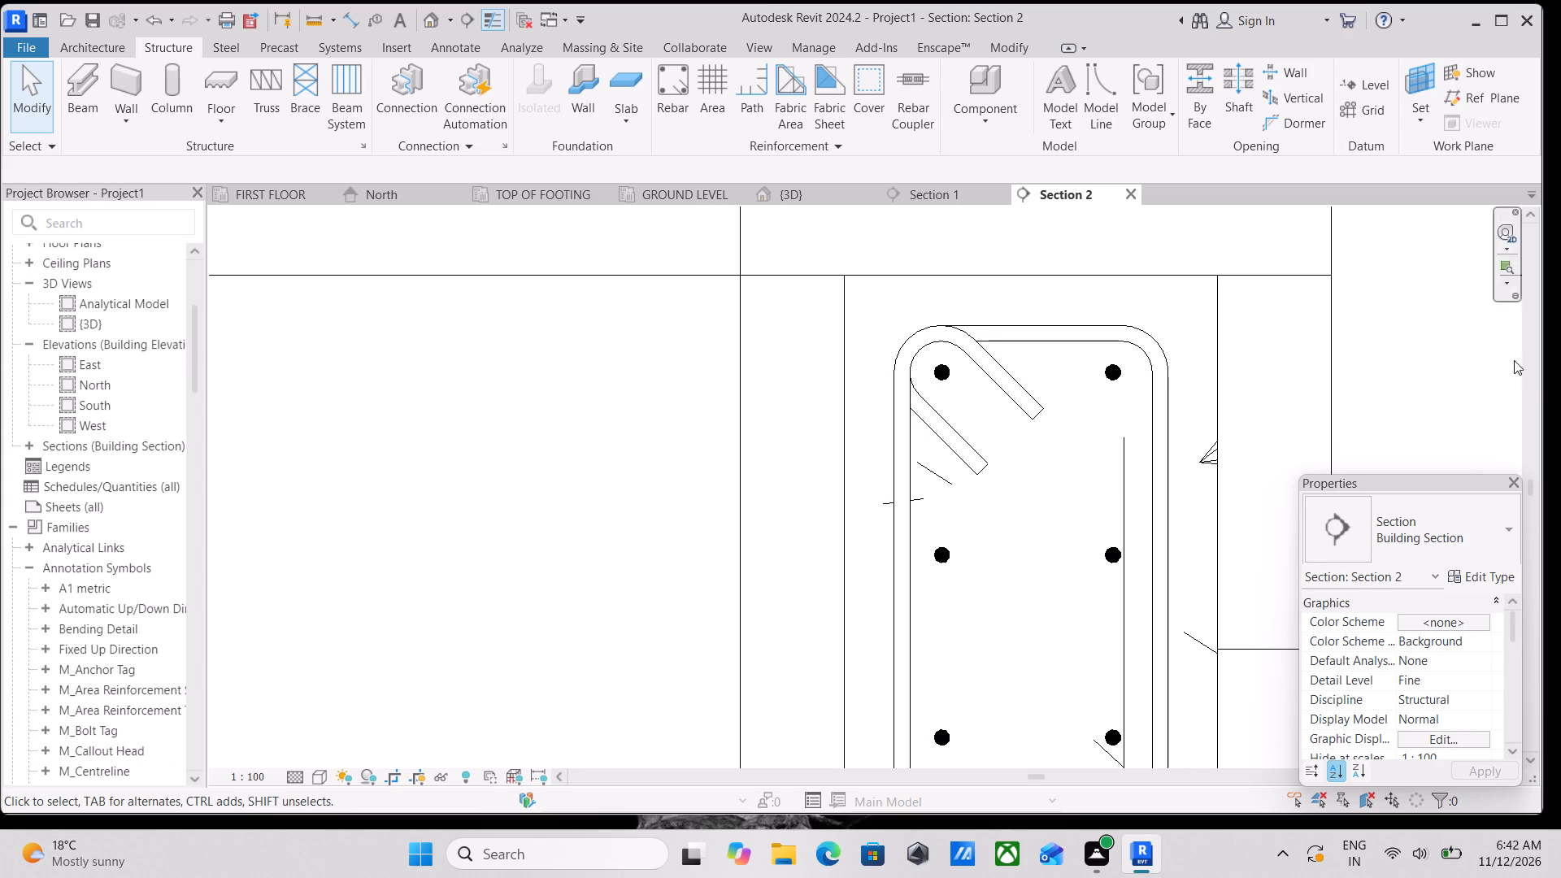
{"action": "scroll", "coordinate": [1156, 465], "scroll_direction": "down", "scroll_amount": 2}
{"action": "middle_click_drag", "start_coordinate": [1107, 454], "coordinate": [989, 337]}
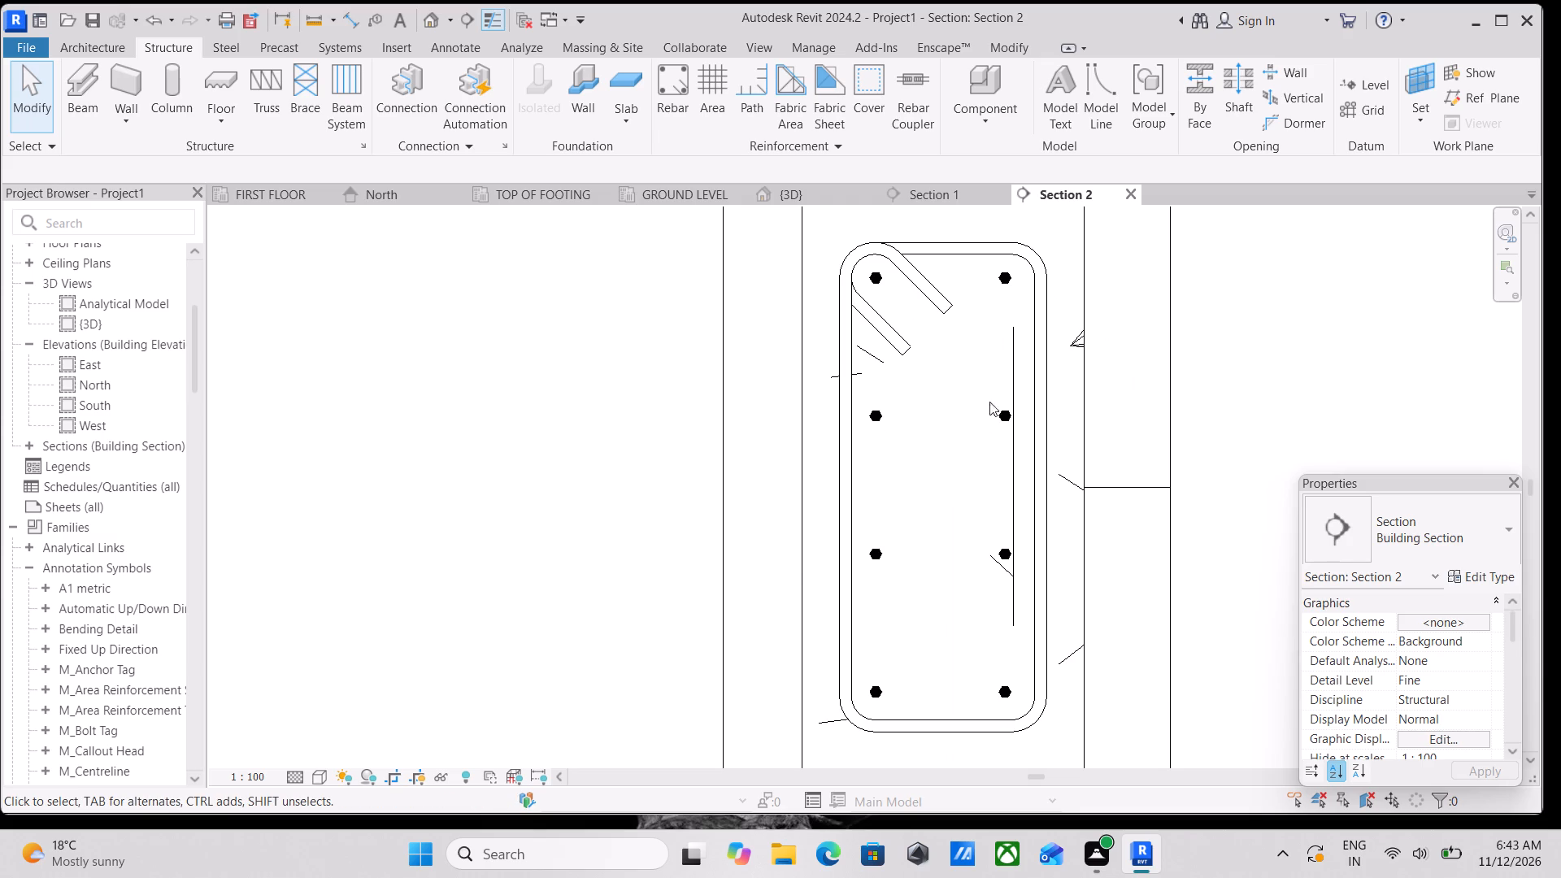
{"action": "left_click", "coordinate": [1007, 419]}
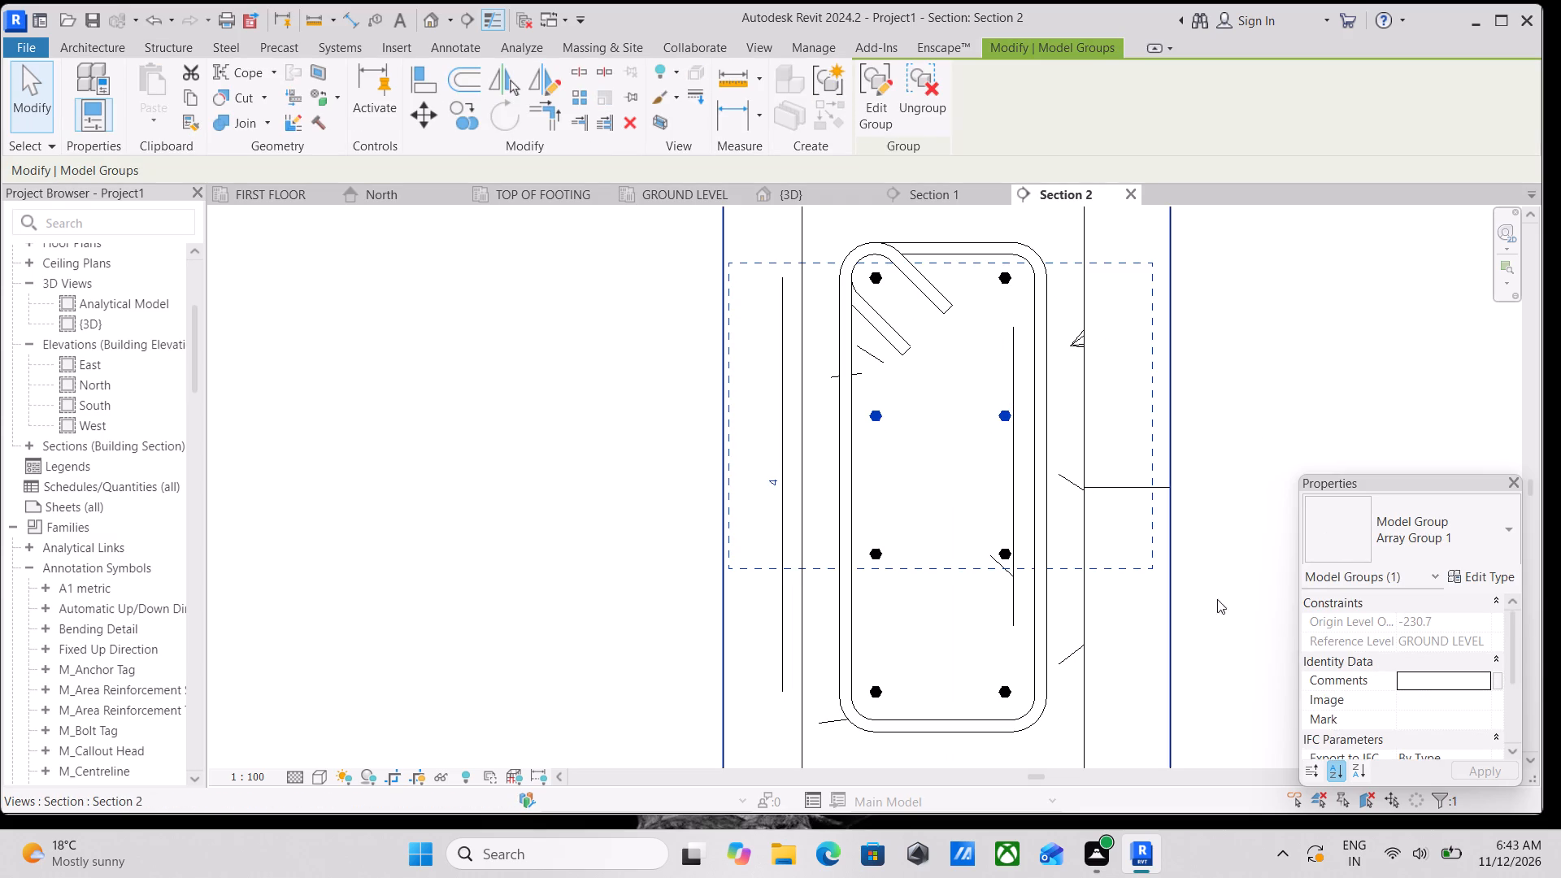
{"action": "scroll", "coordinate": [1411, 683], "scroll_direction": "down", "scroll_amount": 6}
{"action": "scroll", "coordinate": [1414, 680], "scroll_direction": "up", "scroll_amount": 6}
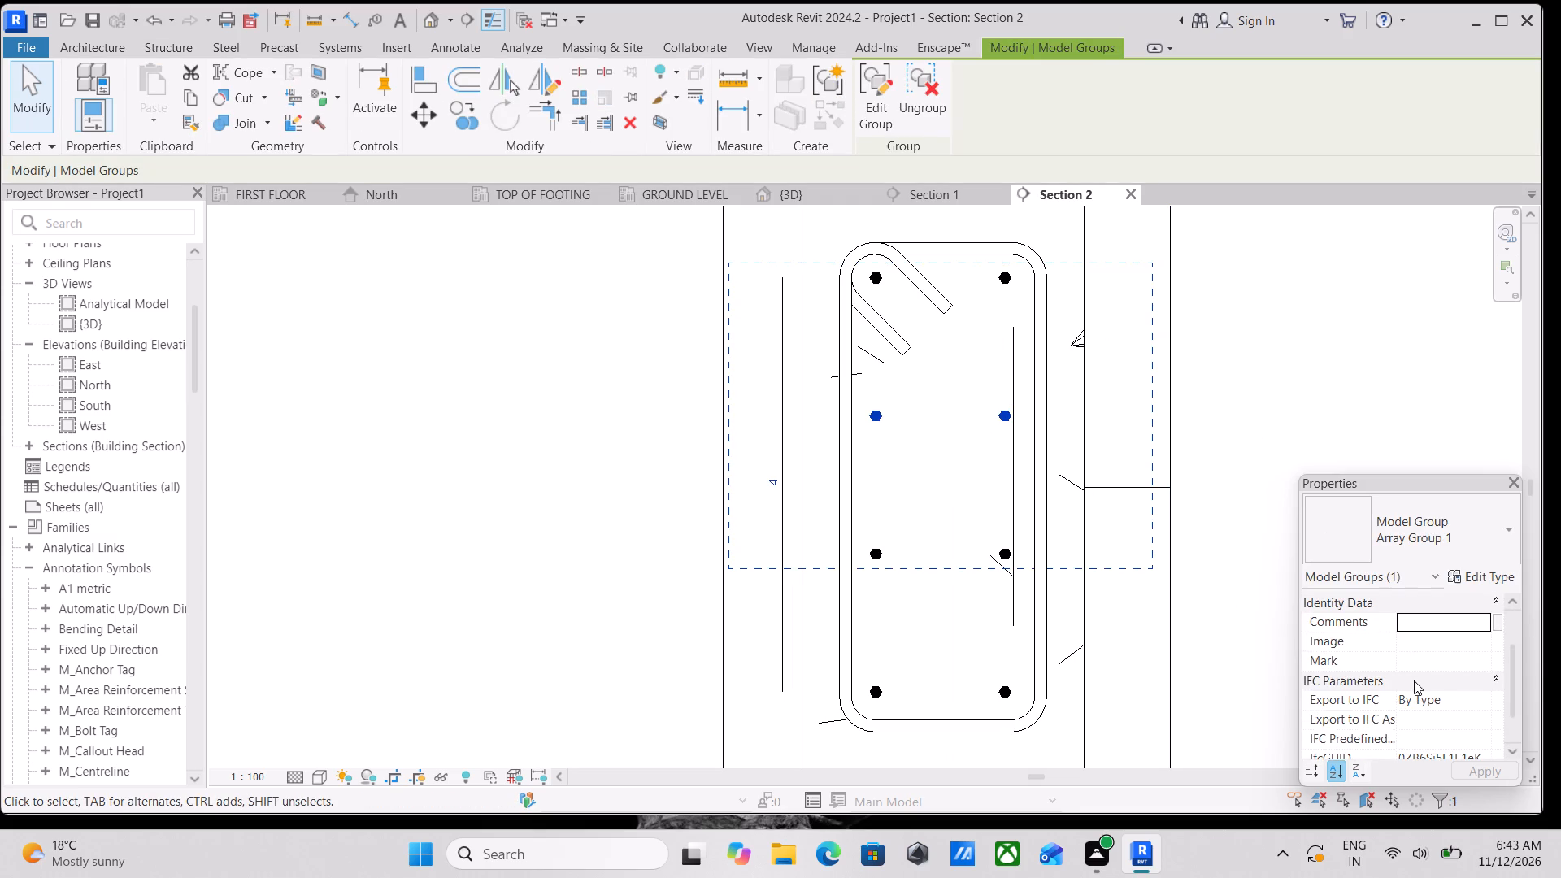
{"action": "scroll", "coordinate": [1414, 680], "scroll_direction": "up", "scroll_amount": 2}
Ungroup the array group holding the top row of paired straight bars in the stirrup.
{"action": "left_click", "coordinate": [1004, 277]}
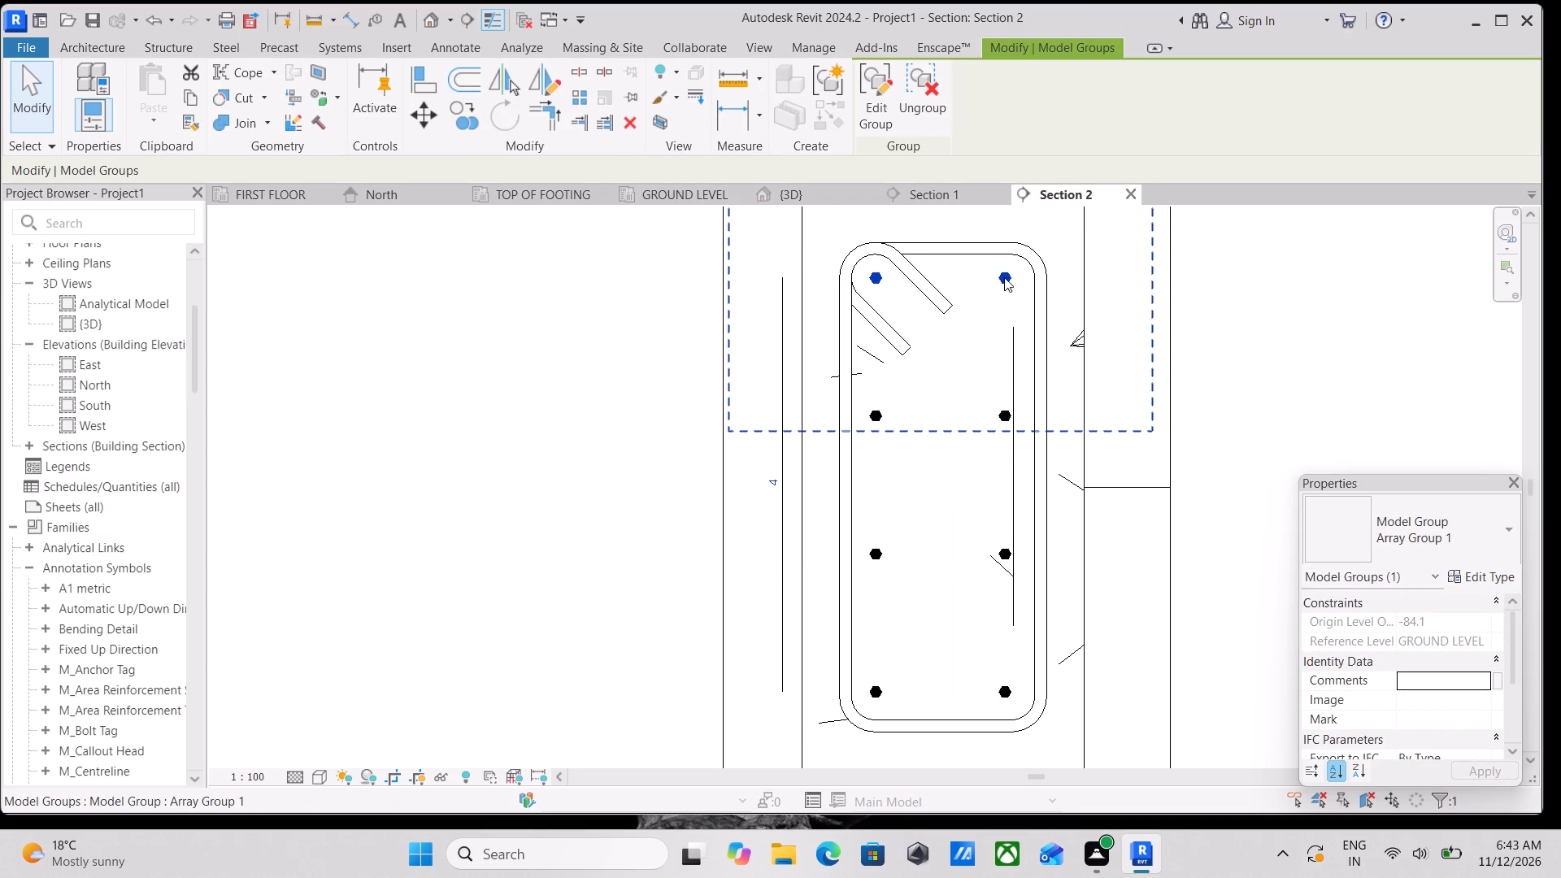
{"action": "scroll", "coordinate": [1004, 277], "scroll_direction": "down", "scroll_amount": 1}
{"action": "scroll", "coordinate": [1019, 461], "scroll_direction": "down", "scroll_amount": 2}
{"action": "middle_click_drag", "start_coordinate": [1012, 455], "coordinate": [1009, 500]}
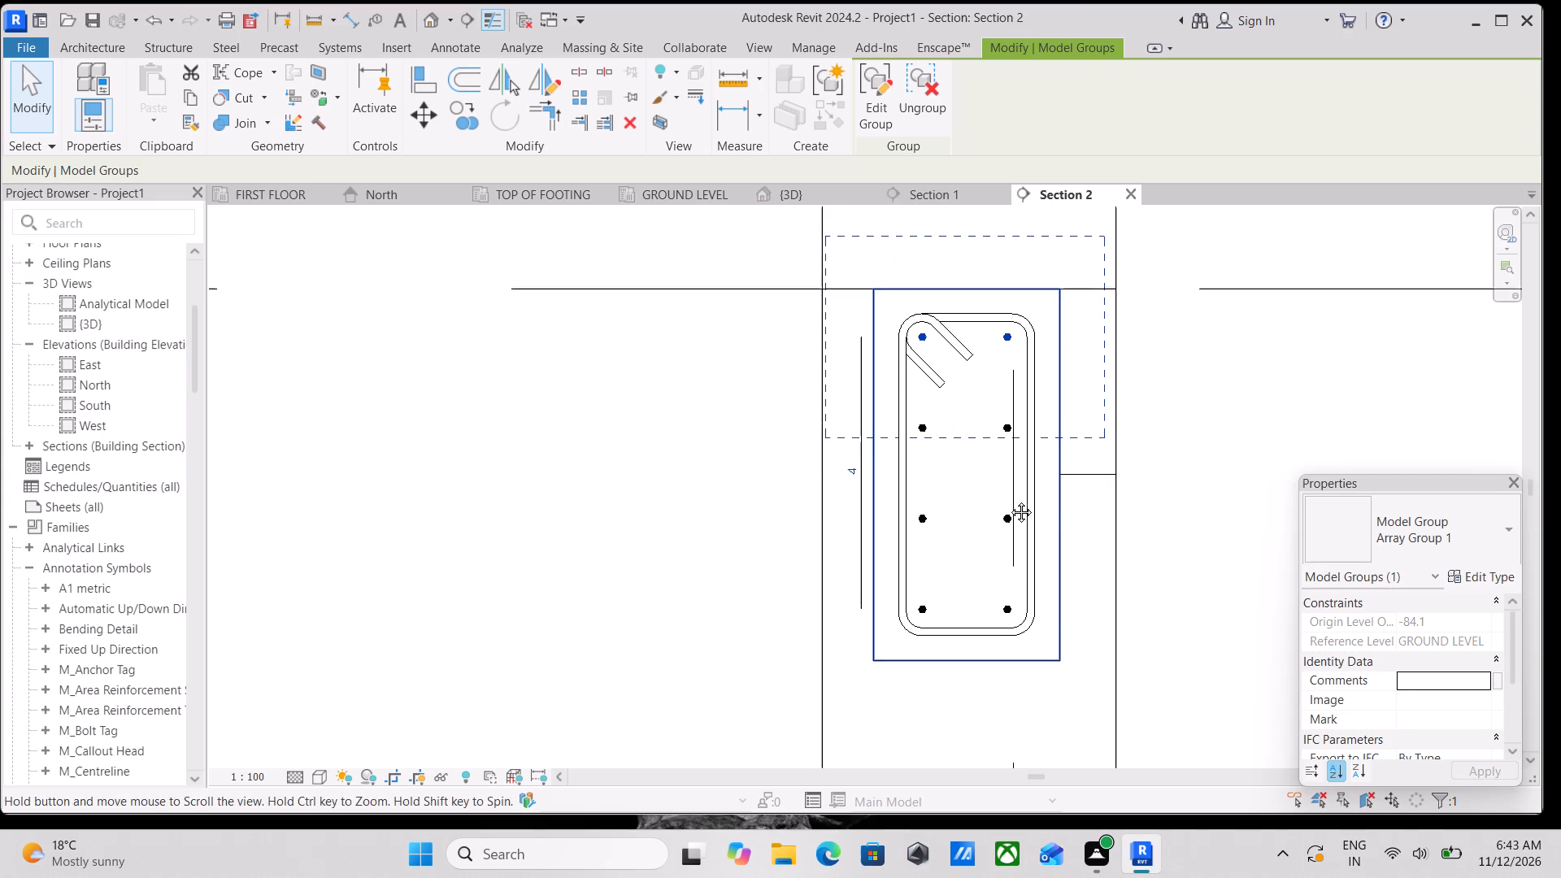
{"action": "middle_click_drag", "start_coordinate": [1009, 500], "coordinate": [1008, 515]}
{"action": "left_click", "coordinate": [936, 120]}
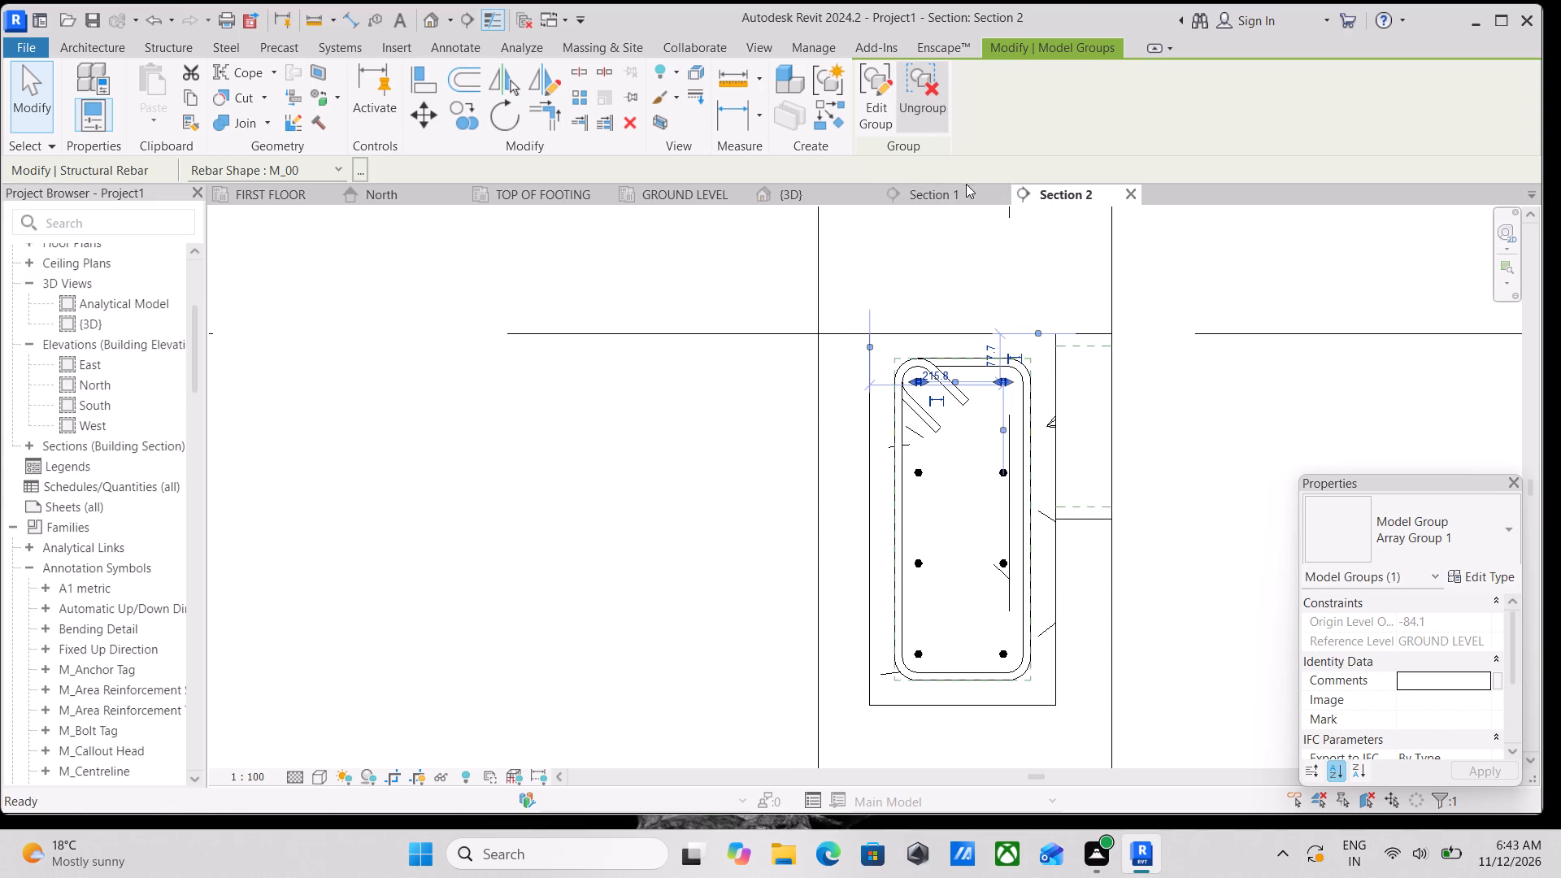
Examine the ungrouped top bar pair's rebar properties and its position inside the stirrup.
{"action": "scroll", "coordinate": [983, 295], "scroll_direction": "up", "scroll_amount": 1}
{"action": "scroll", "coordinate": [994, 548], "scroll_direction": "up", "scroll_amount": 2}
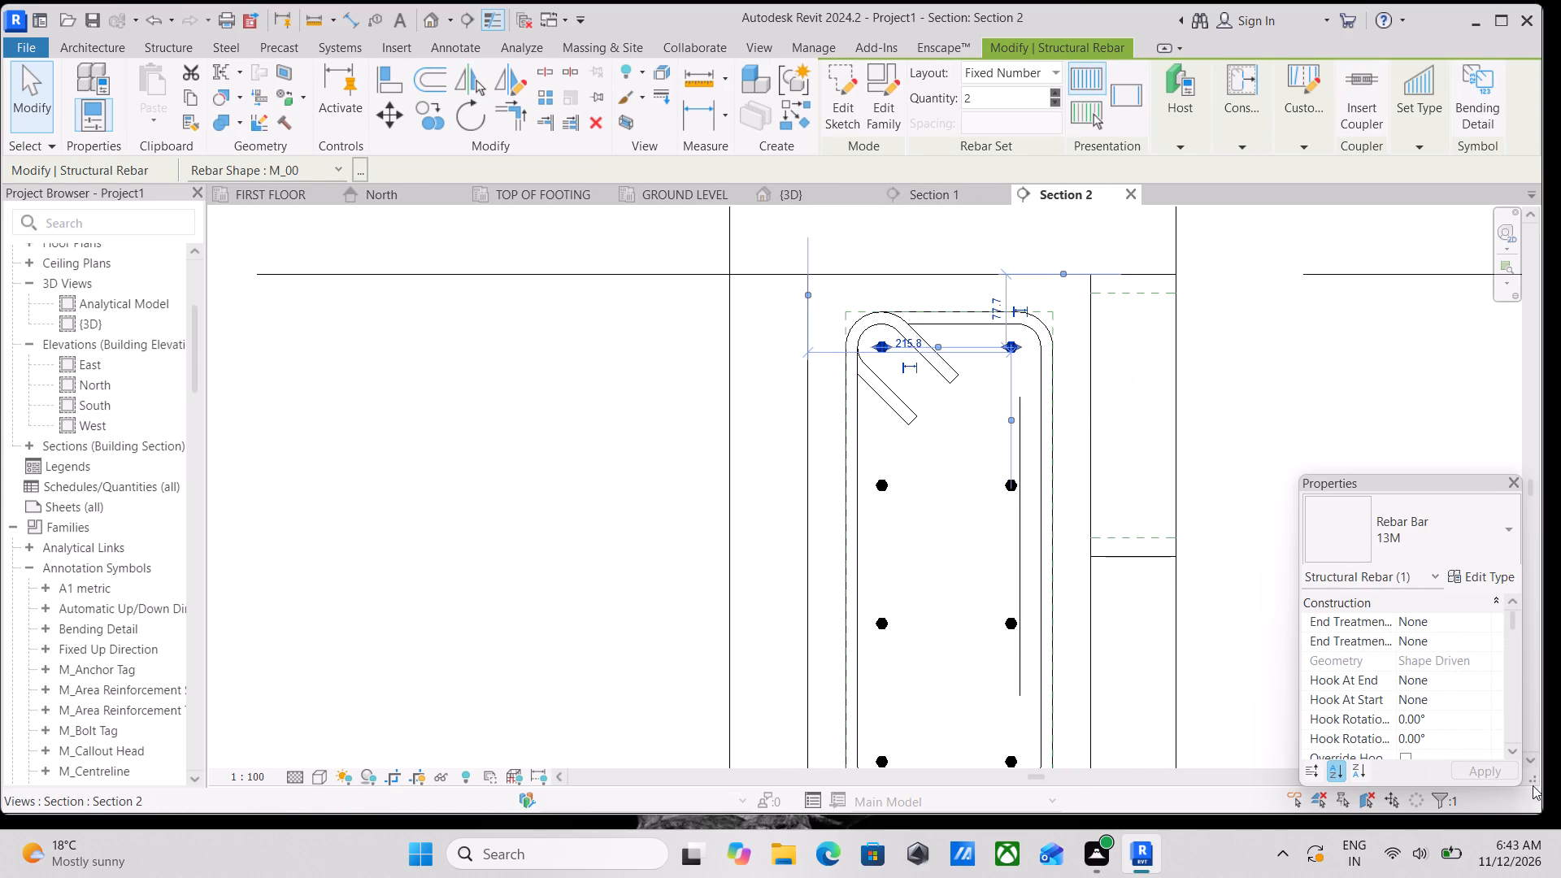
{"action": "scroll", "coordinate": [1527, 772], "scroll_direction": "down", "scroll_amount": 2}
{"action": "scroll", "coordinate": [1391, 676], "scroll_direction": "down", "scroll_amount": 3}
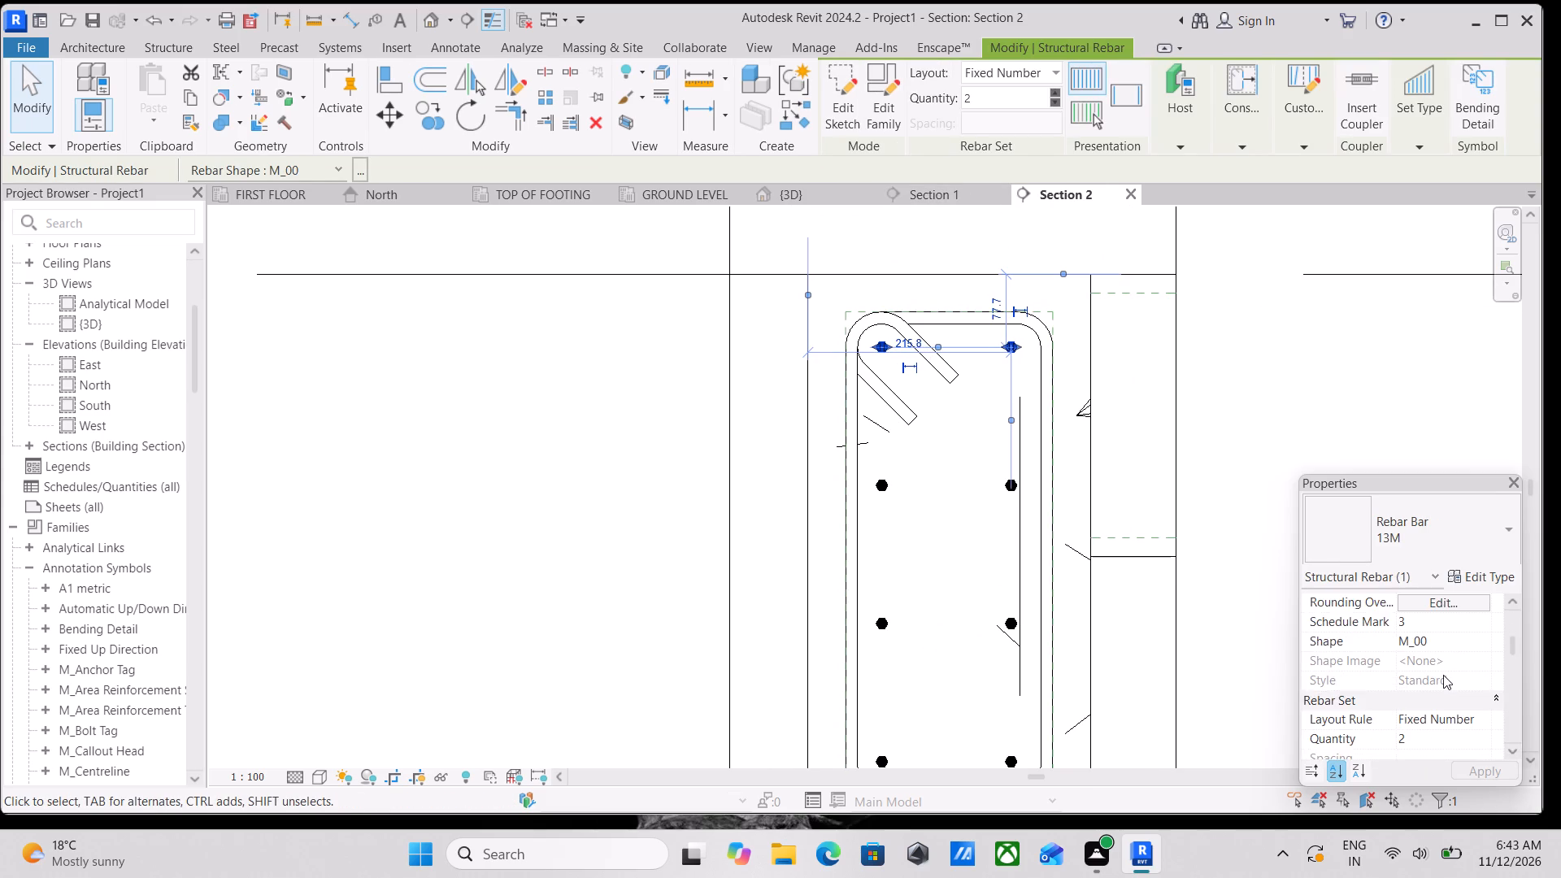
{"action": "scroll", "coordinate": [1443, 675], "scroll_direction": "down", "scroll_amount": 8}
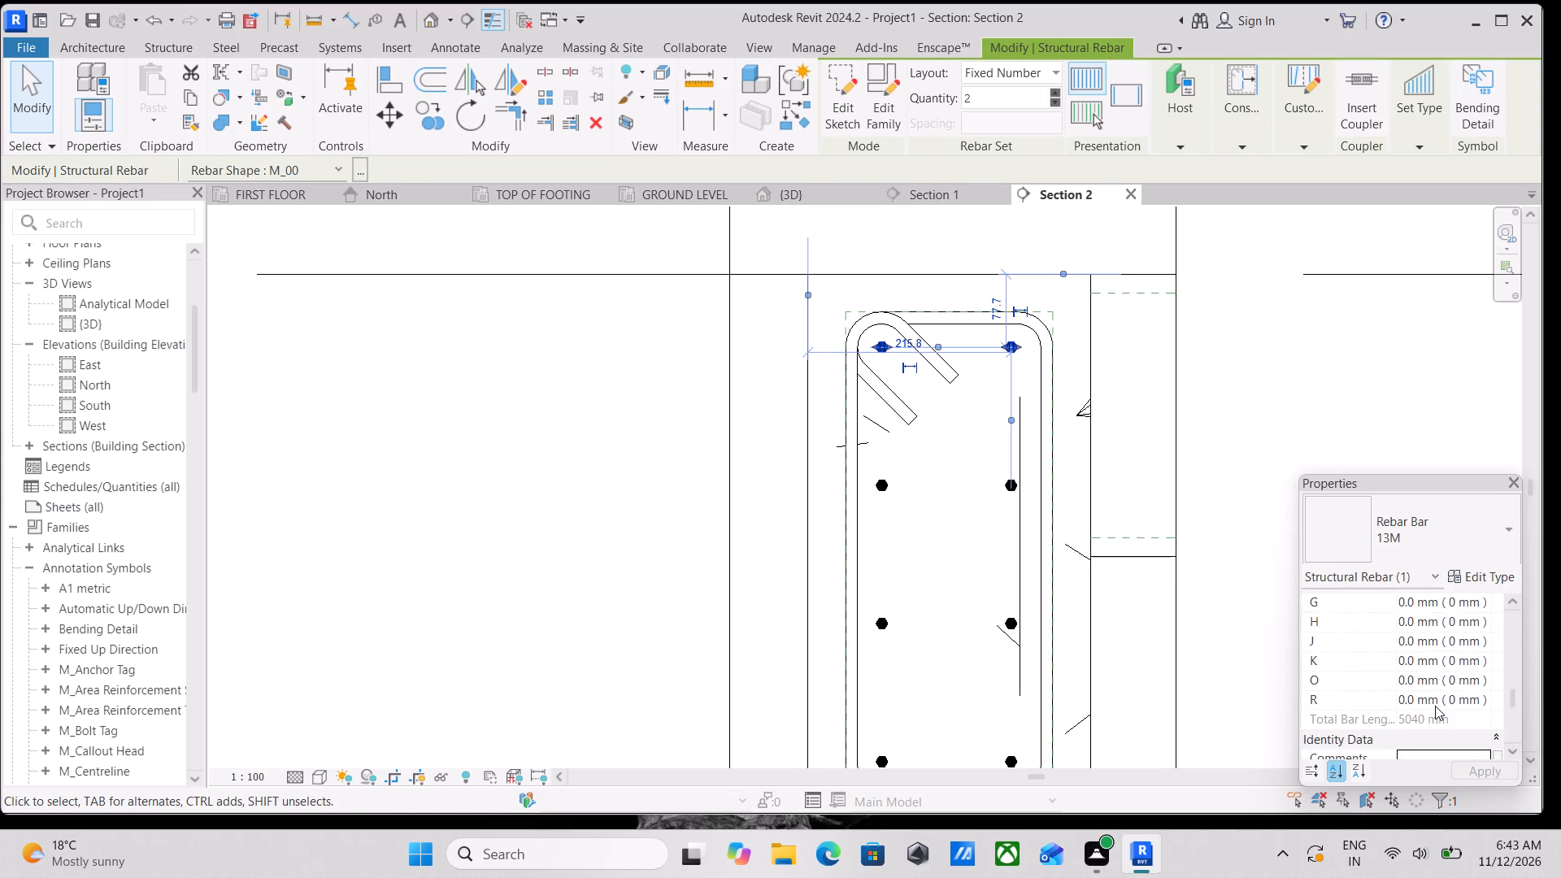
{"action": "scroll", "coordinate": [1433, 696], "scroll_direction": "up", "scroll_amount": 12}
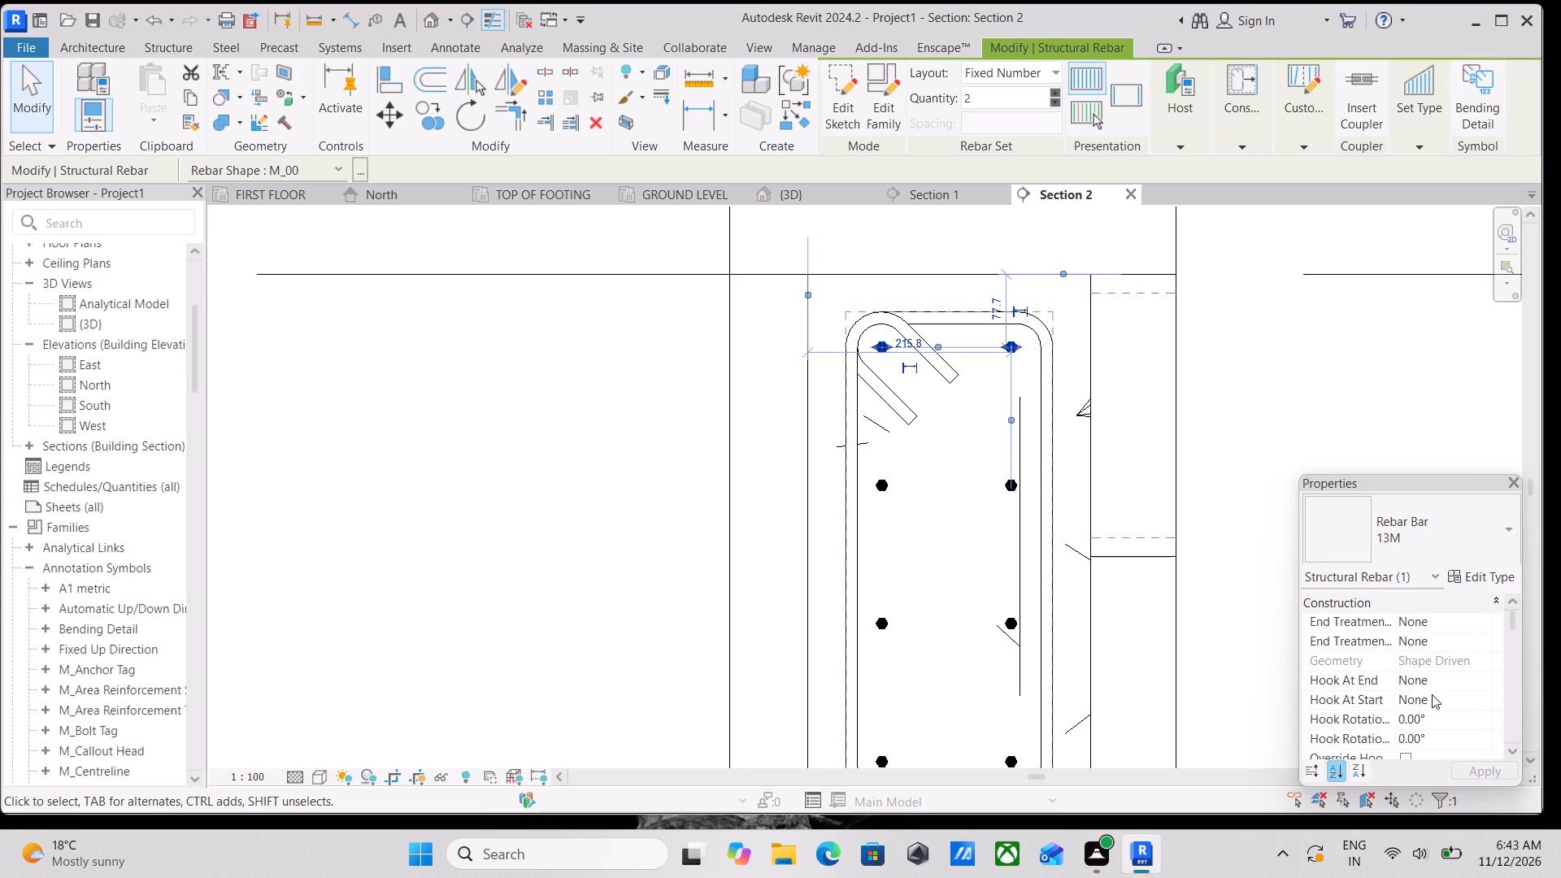
{"action": "scroll", "coordinate": [1432, 694], "scroll_direction": "up", "scroll_amount": 2}
{"action": "scroll", "coordinate": [1409, 677], "scroll_direction": "down", "scroll_amount": 3}
{"action": "scroll", "coordinate": [1015, 467], "scroll_direction": "down", "scroll_amount": 3}
{"action": "scroll", "coordinate": [989, 512], "scroll_direction": "up", "scroll_amount": 14}
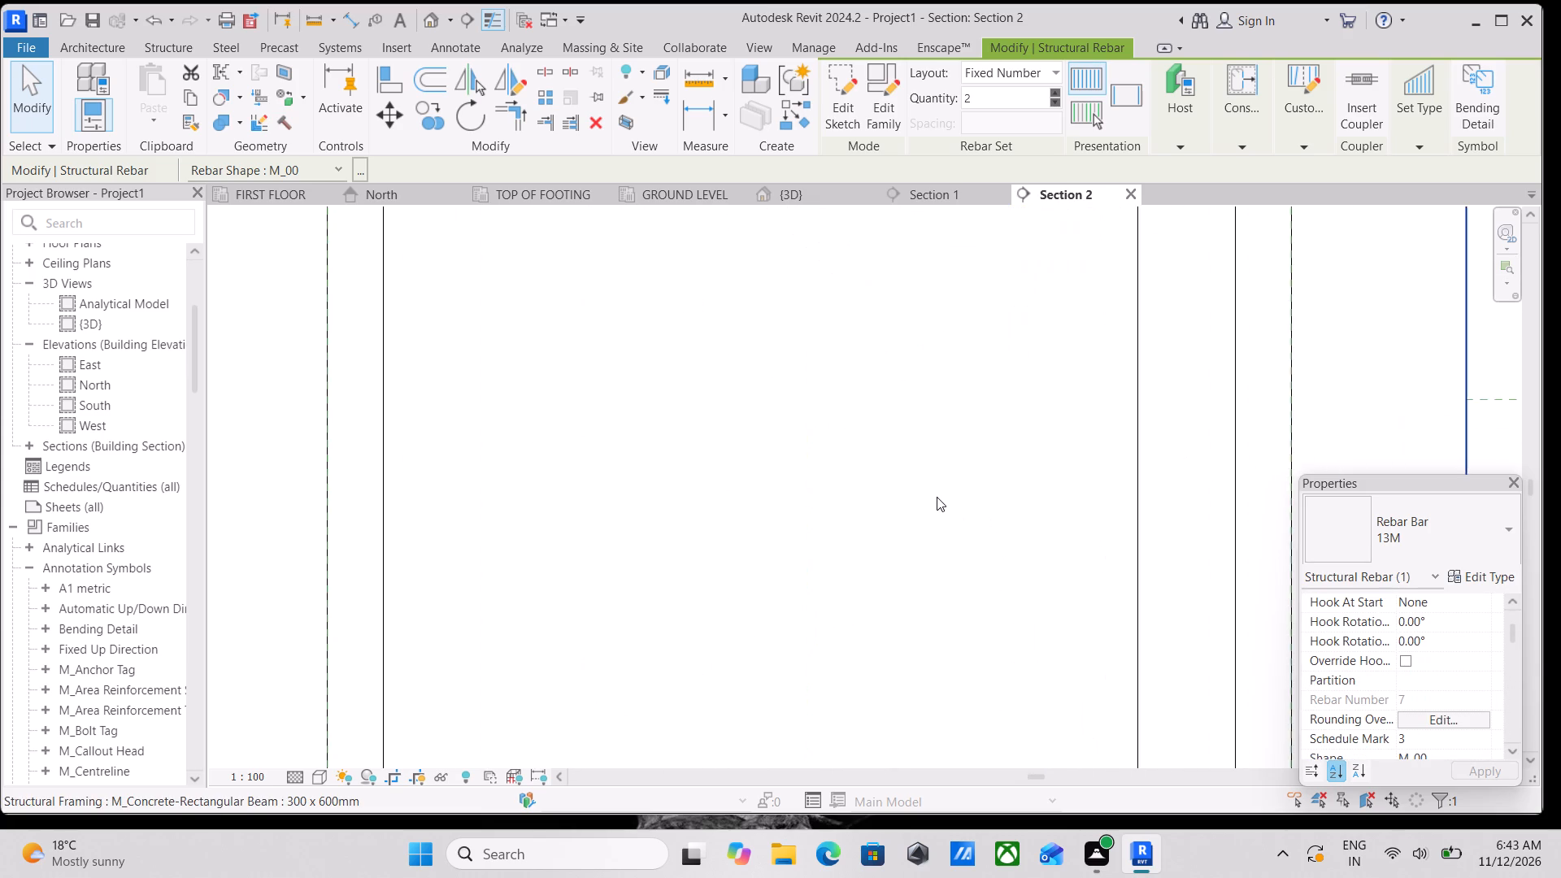
{"action": "scroll", "coordinate": [937, 497], "scroll_direction": "down", "scroll_amount": 16}
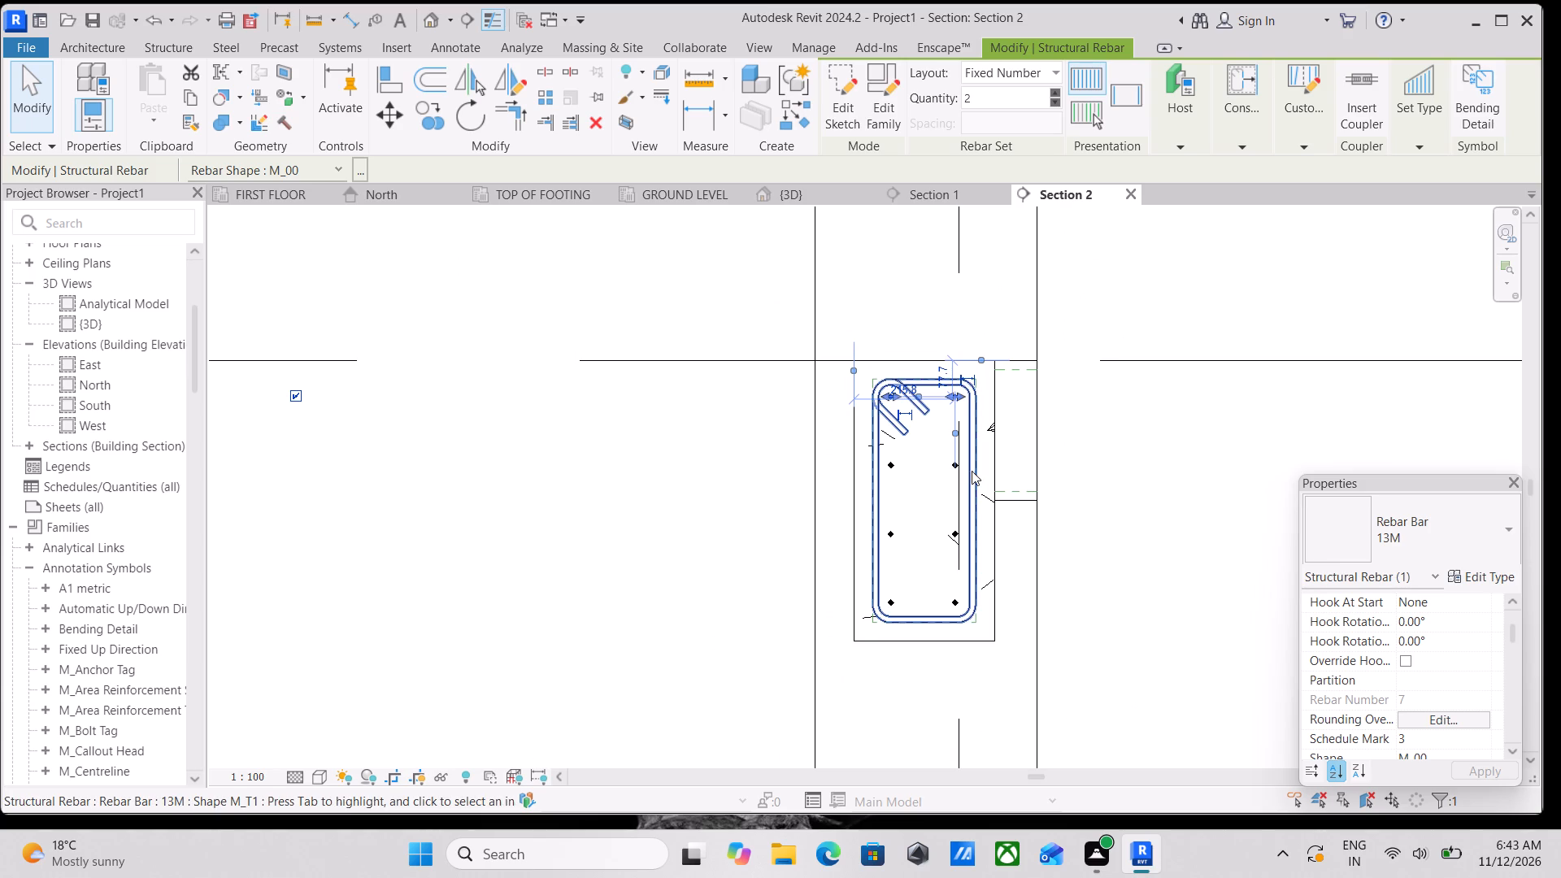
{"action": "scroll", "coordinate": [951, 497], "scroll_direction": "up", "scroll_amount": 10}
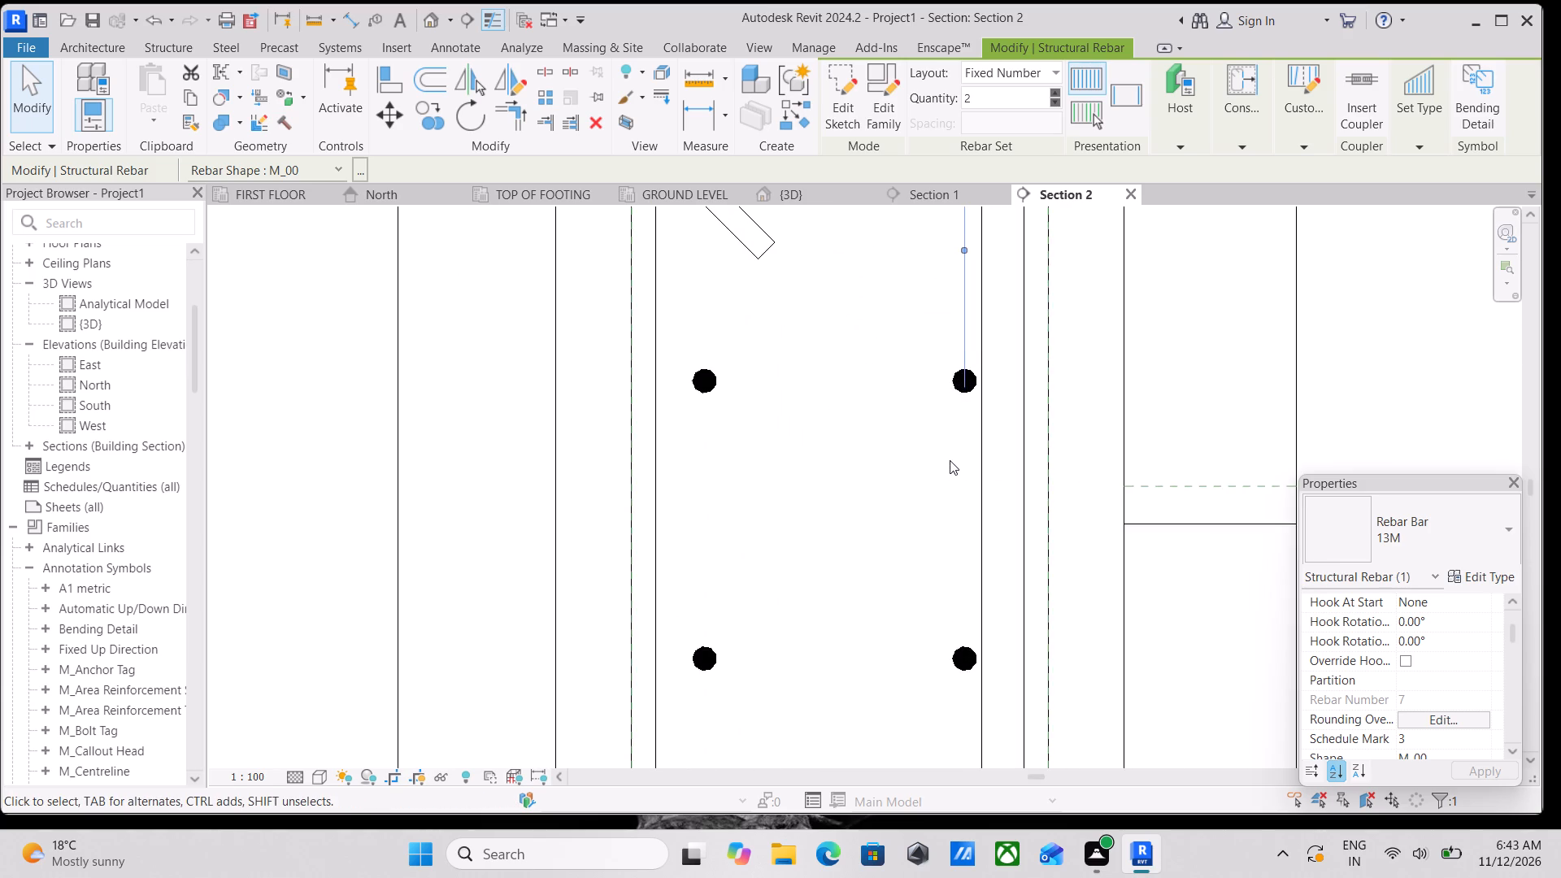
{"action": "scroll", "coordinate": [950, 460], "scroll_direction": "up", "scroll_amount": 1}
{"action": "middle_click_drag", "start_coordinate": [949, 462], "coordinate": [948, 494]}
{"action": "scroll", "coordinate": [951, 483], "scroll_direction": "down", "scroll_amount": 2}
{"action": "middle_click_drag", "start_coordinate": [946, 502], "coordinate": [953, 532]}
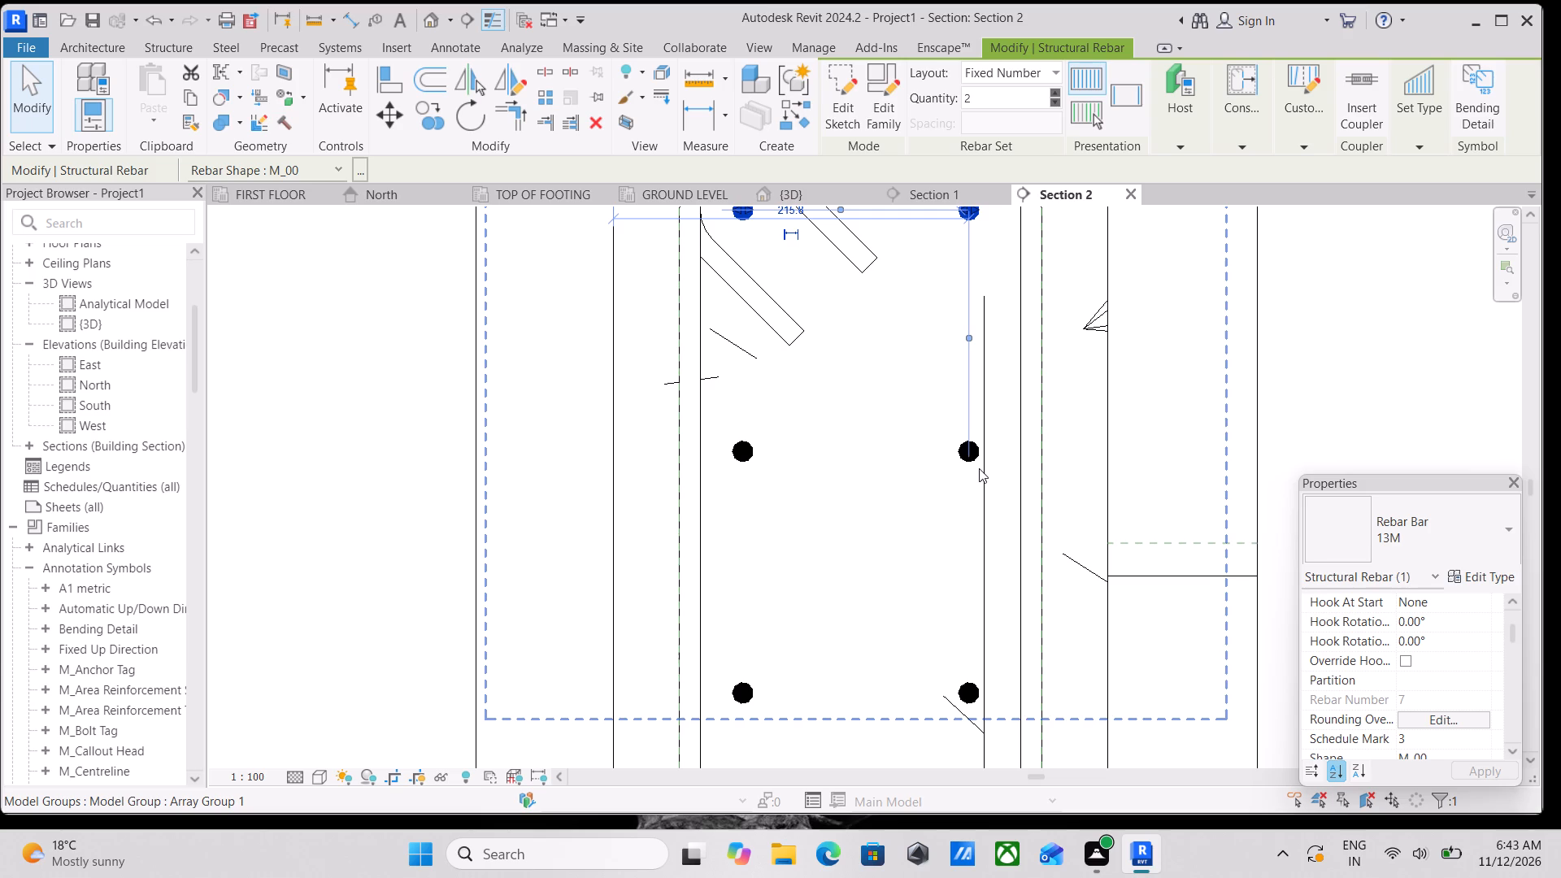
Ungroup the remaining array groups holding the second, third and bottom rows of paired straight bars.
{"action": "left_click", "coordinate": [972, 465]}
{"action": "scroll", "coordinate": [972, 465], "scroll_direction": "down", "scroll_amount": 3}
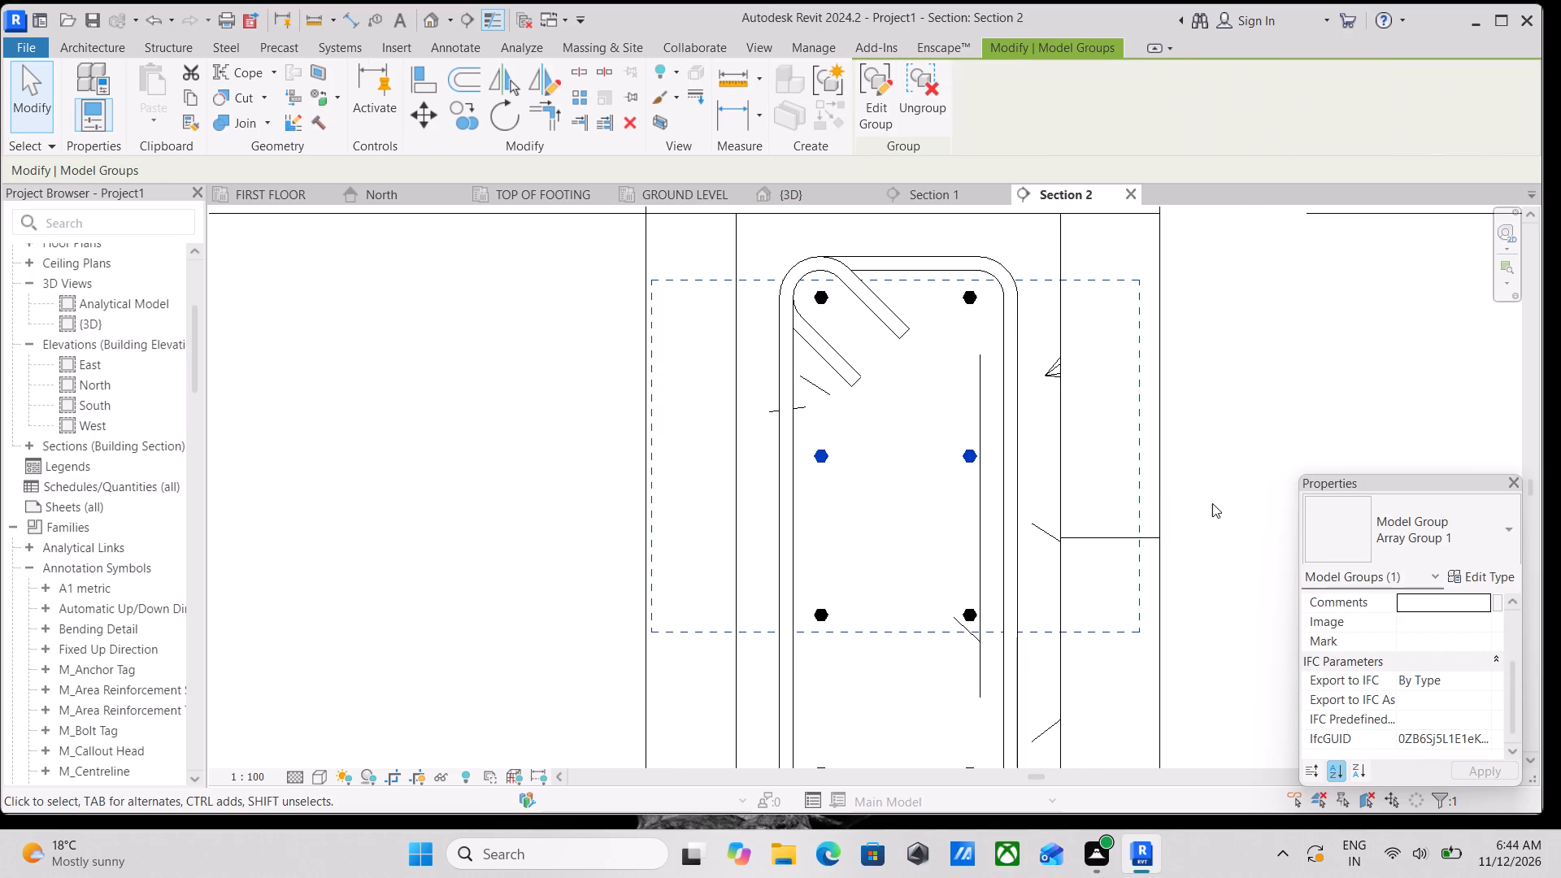
{"action": "left_click", "coordinate": [941, 106]}
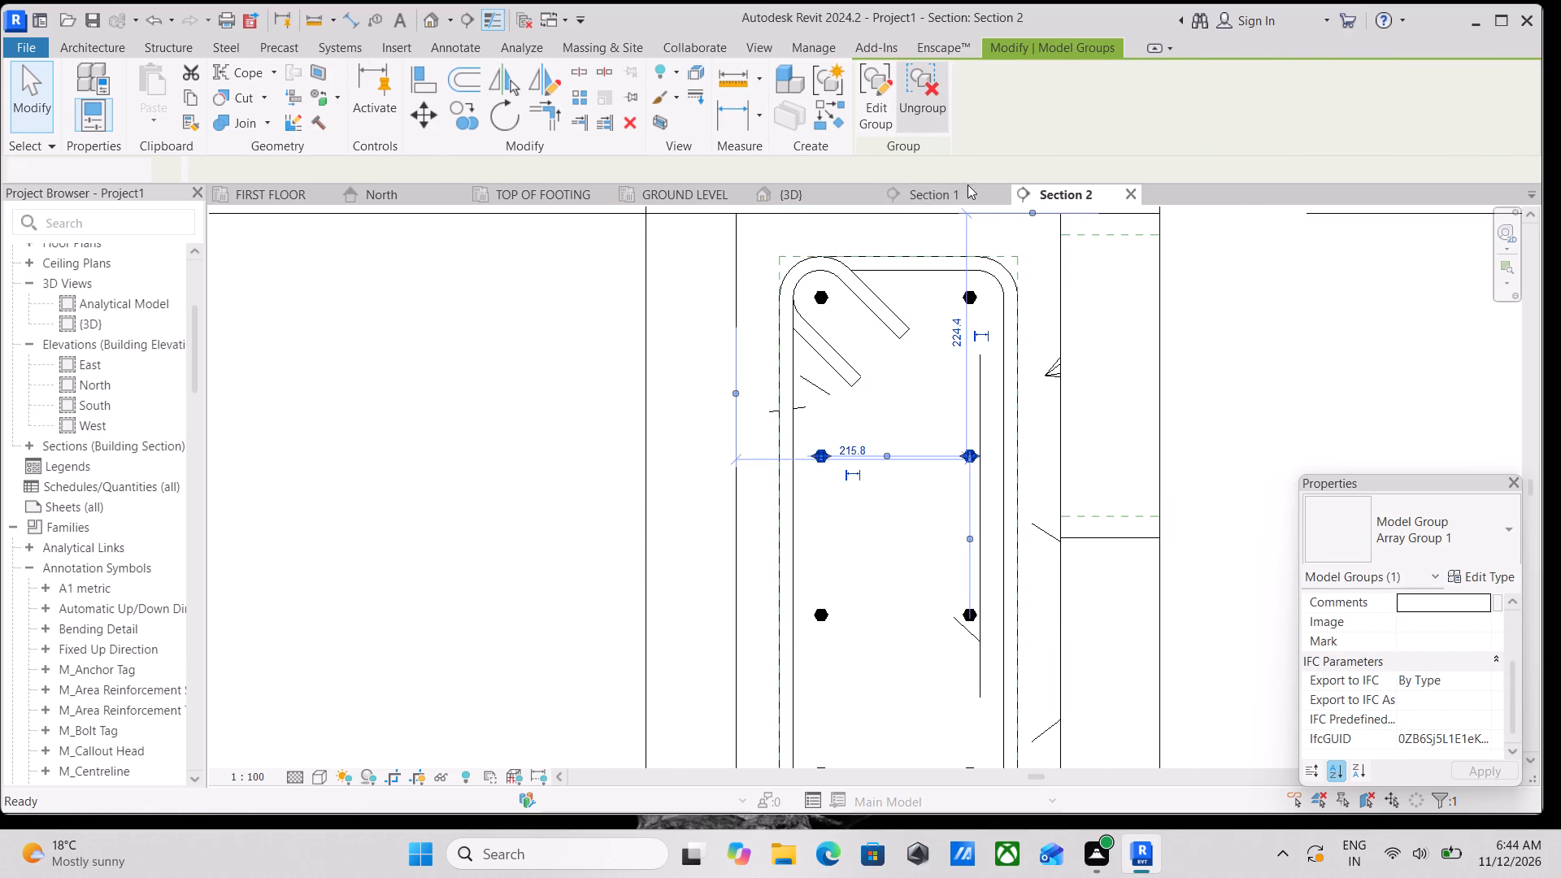
{"action": "scroll", "coordinate": [966, 276], "scroll_direction": "up", "scroll_amount": 3}
{"action": "left_click", "coordinate": [973, 295]}
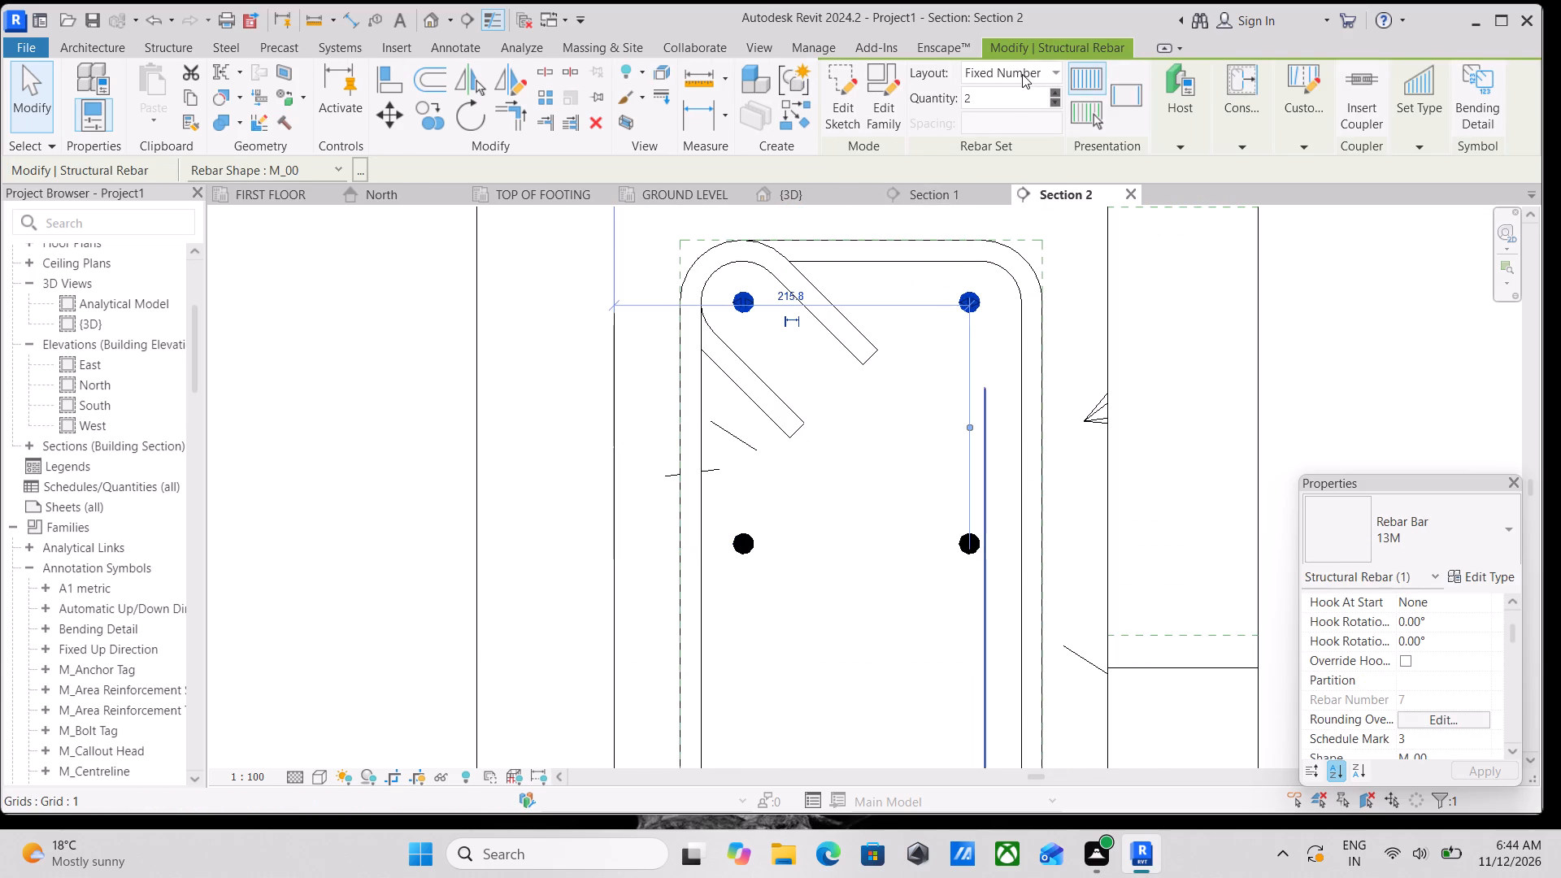
{"action": "left_click", "coordinate": [963, 536]}
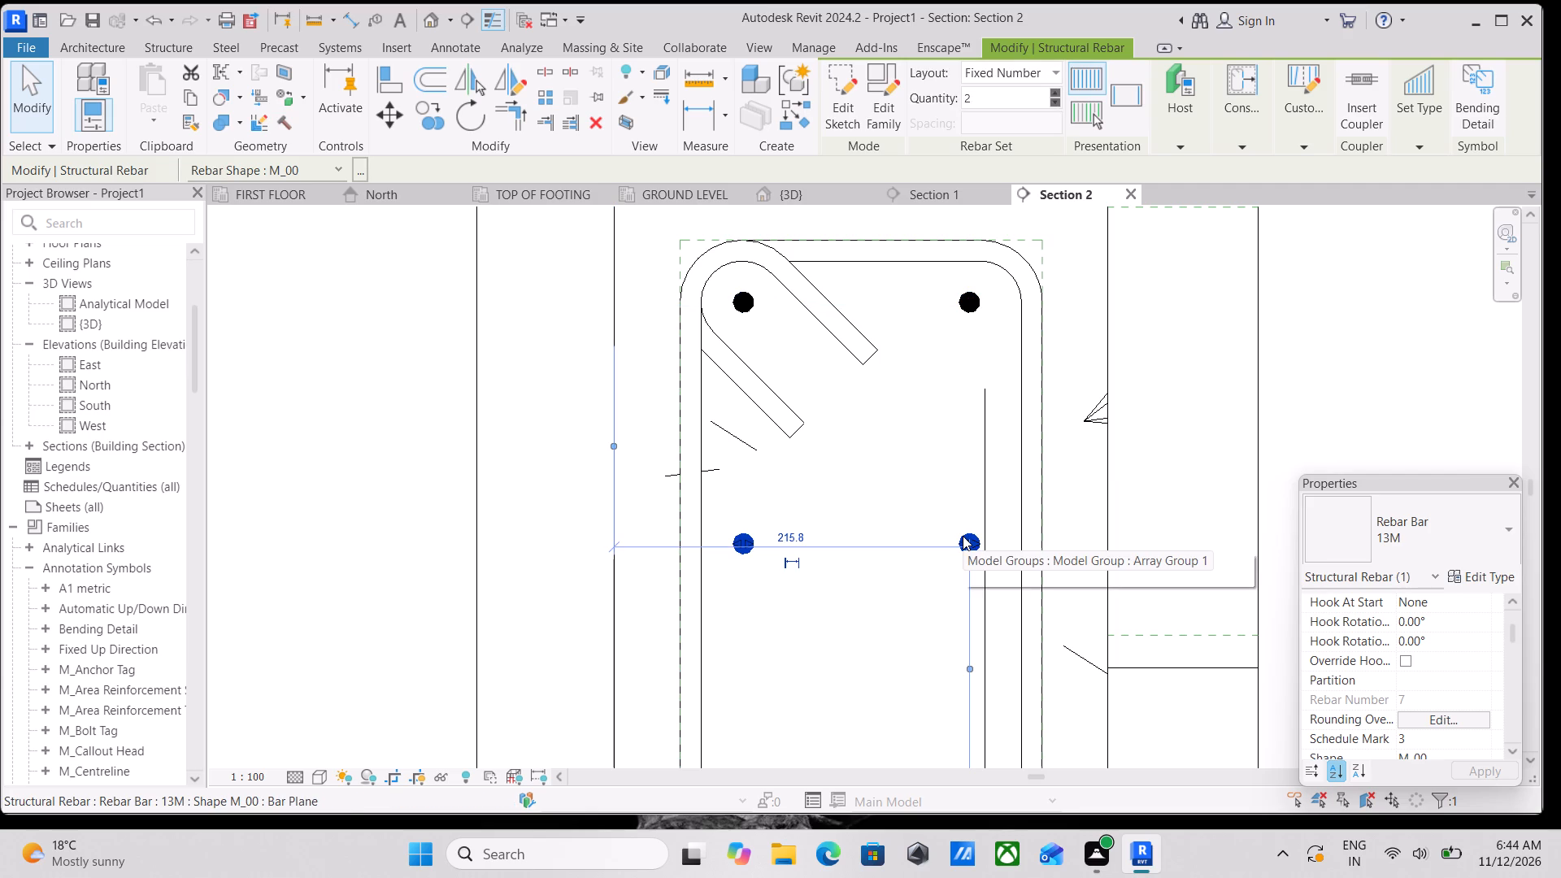
{"action": "scroll", "coordinate": [967, 566], "scroll_direction": "down", "scroll_amount": 3}
{"action": "middle_click_drag", "start_coordinate": [967, 566], "coordinate": [976, 416]}
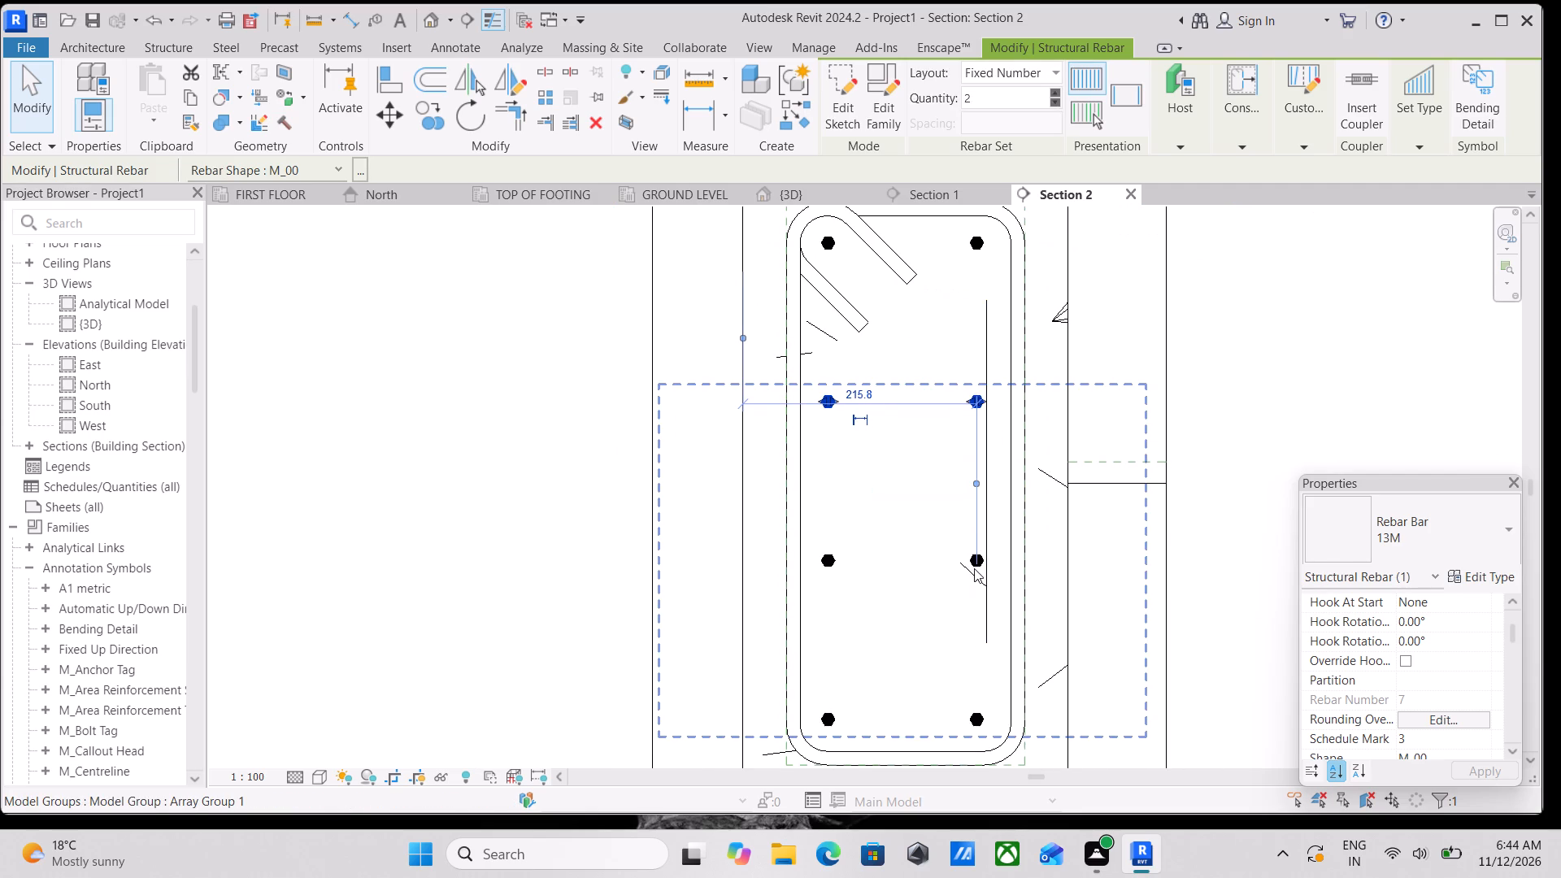
{"action": "left_click", "coordinate": [972, 570]}
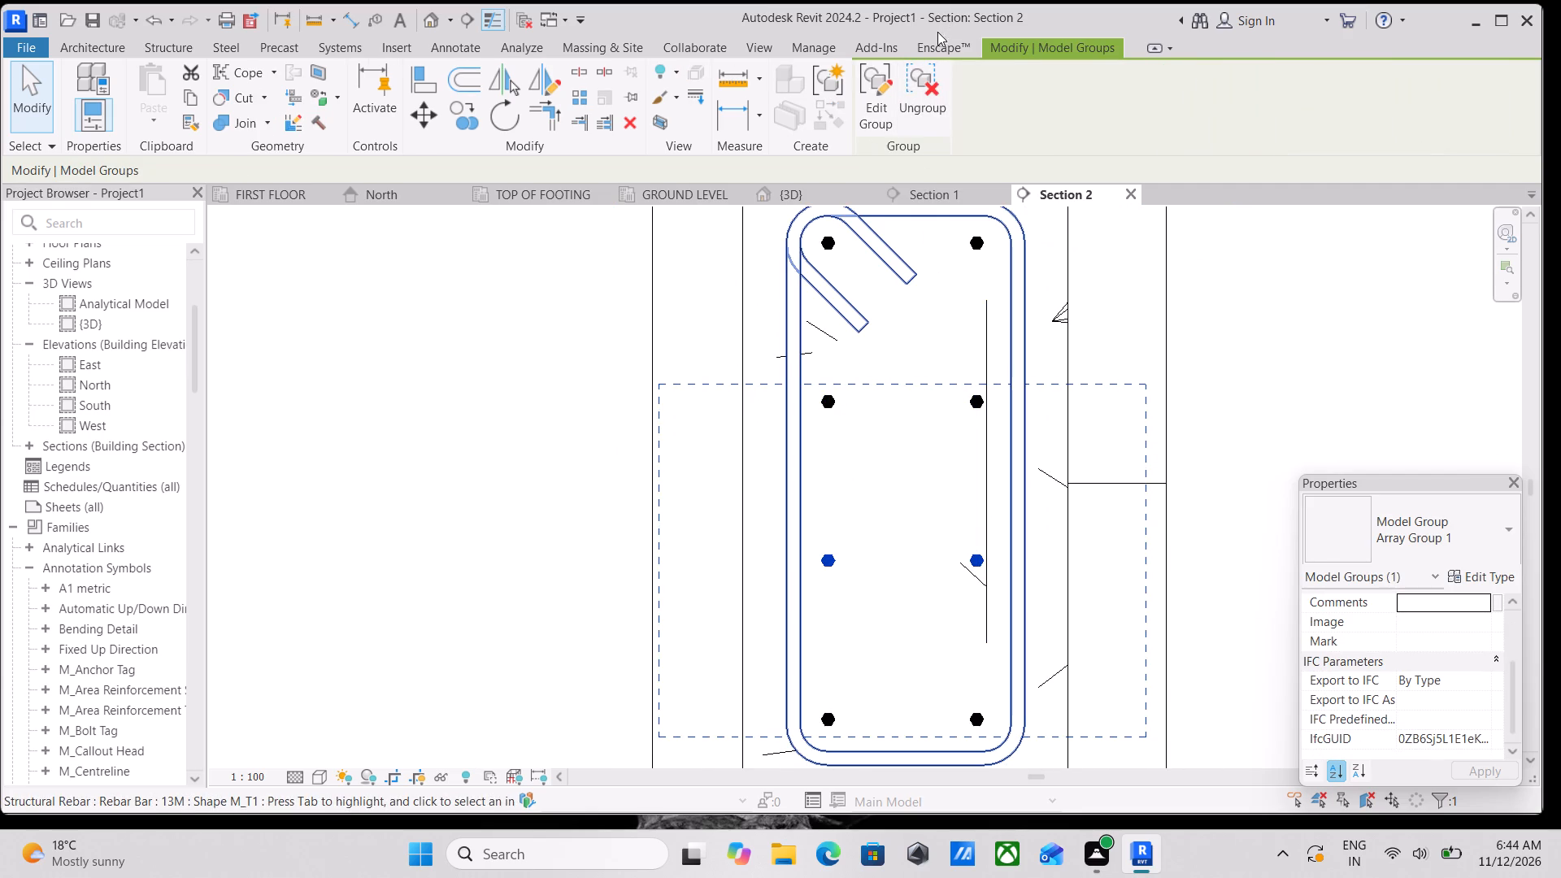
{"action": "left_click", "coordinate": [935, 79]}
{"action": "scroll", "coordinate": [889, 577], "scroll_direction": "down", "scroll_amount": 1}
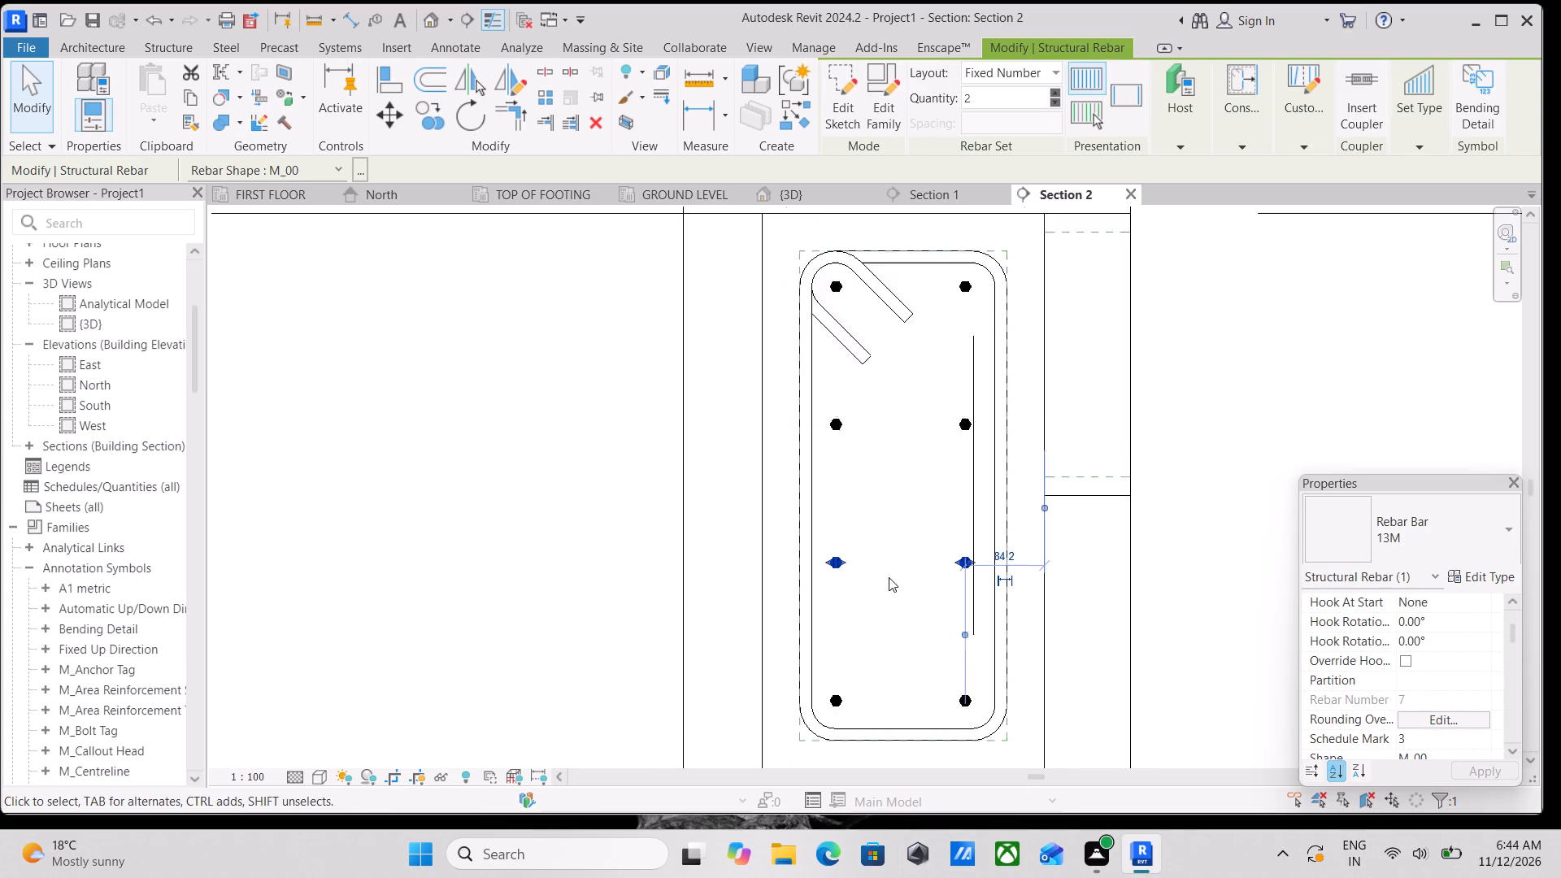
{"action": "scroll", "coordinate": [889, 577], "scroll_direction": "down", "scroll_amount": 1}
{"action": "left_click", "coordinate": [960, 686]}
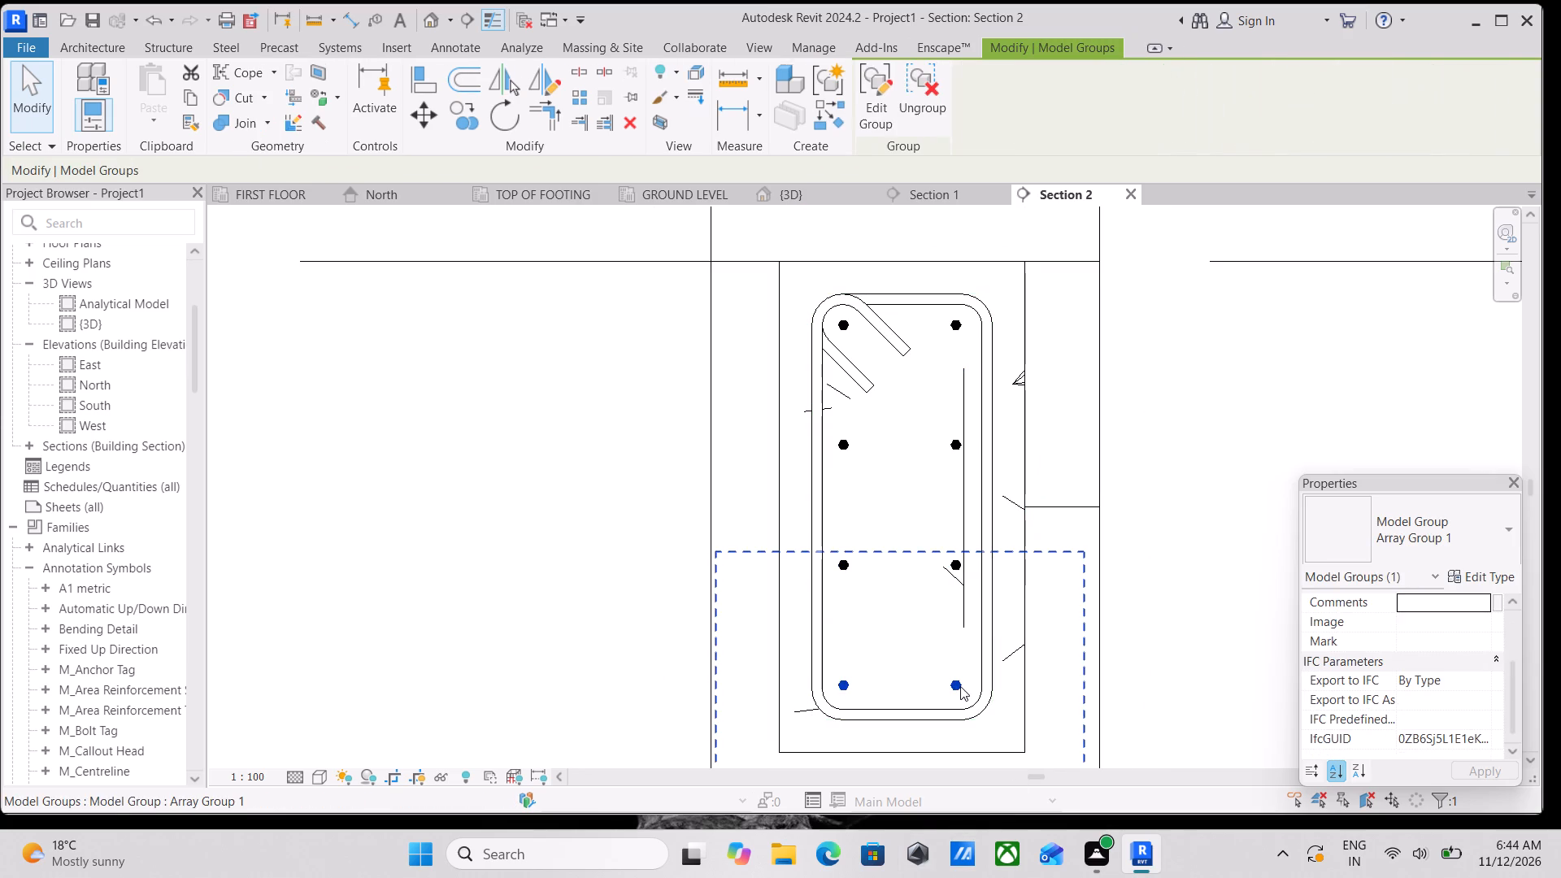
{"action": "left_click", "coordinate": [949, 98]}
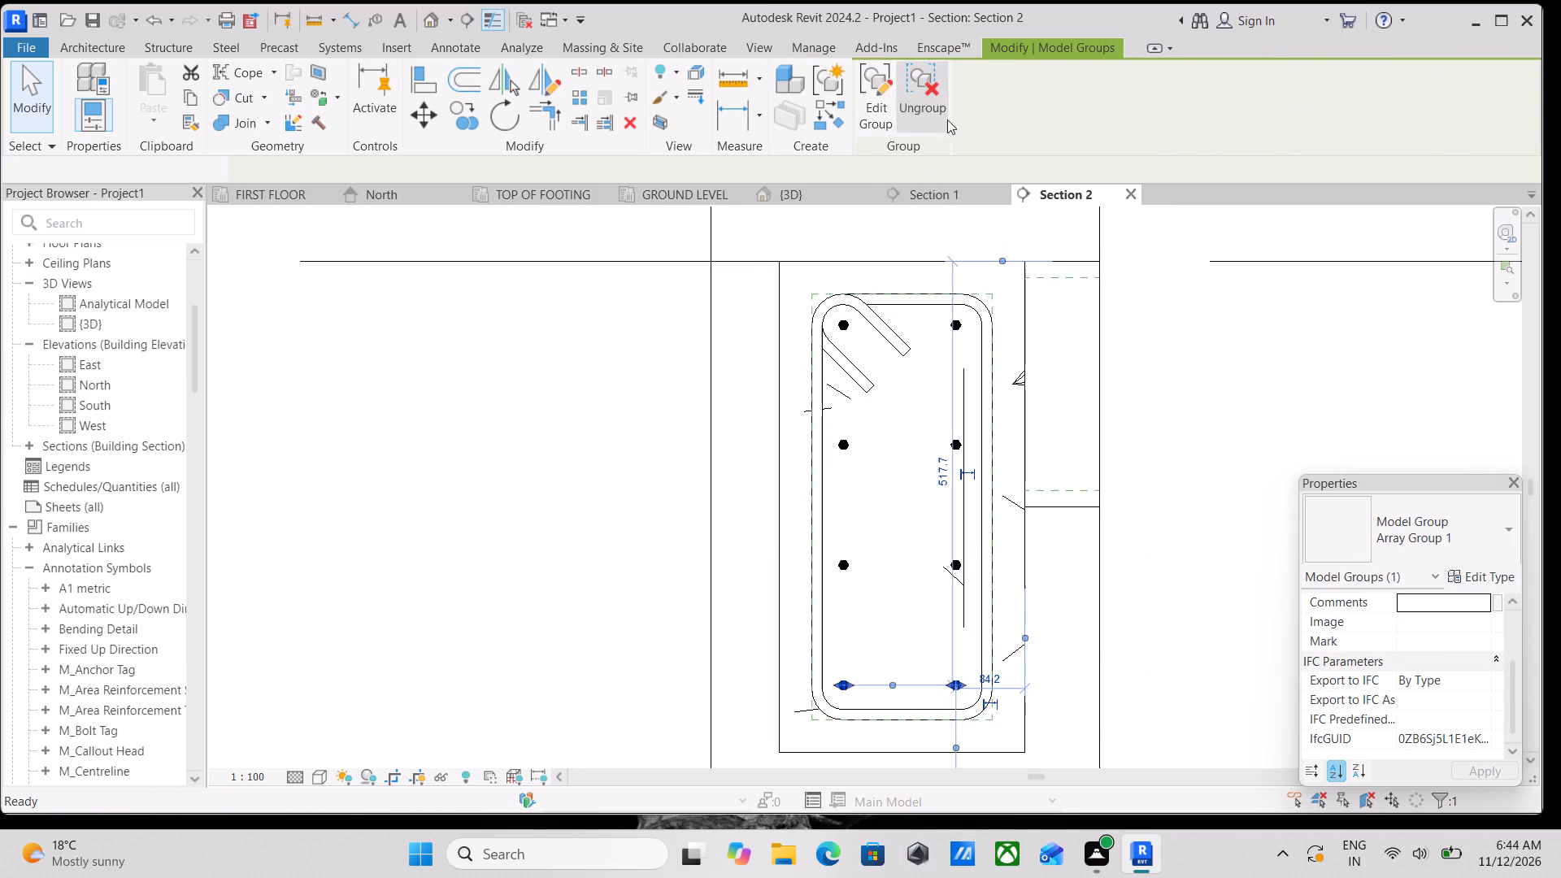
Review the view visibility states of the top bar pair for the views that show it unobscured.
{"action": "scroll", "coordinate": [956, 316], "scroll_direction": "up", "scroll_amount": 3}
{"action": "left_click", "coordinate": [956, 318]}
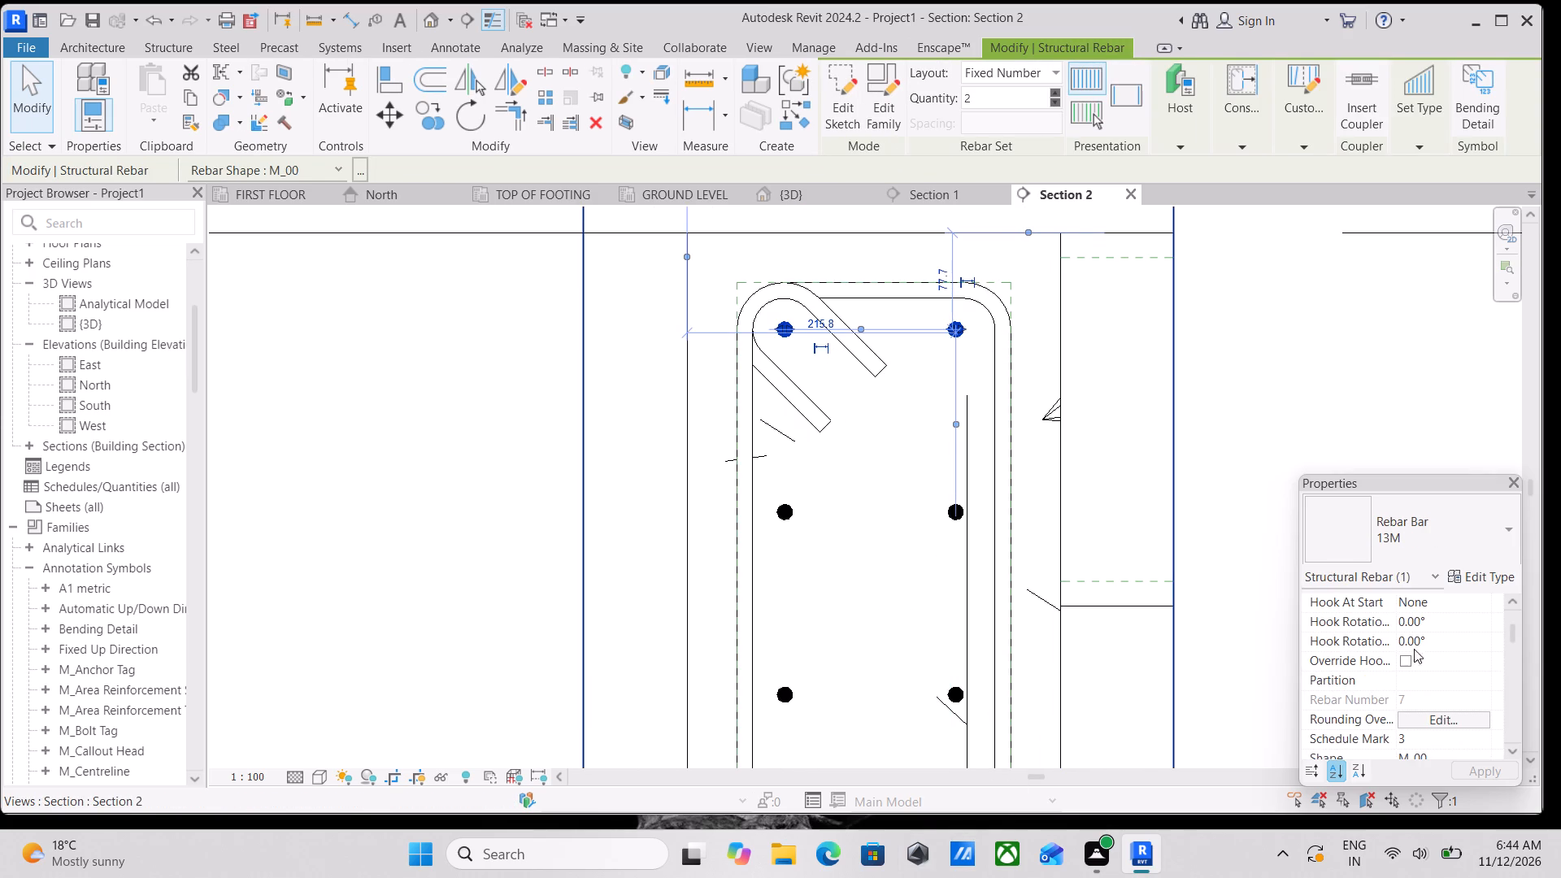
{"action": "scroll", "coordinate": [1433, 666], "scroll_direction": "down", "scroll_amount": 5}
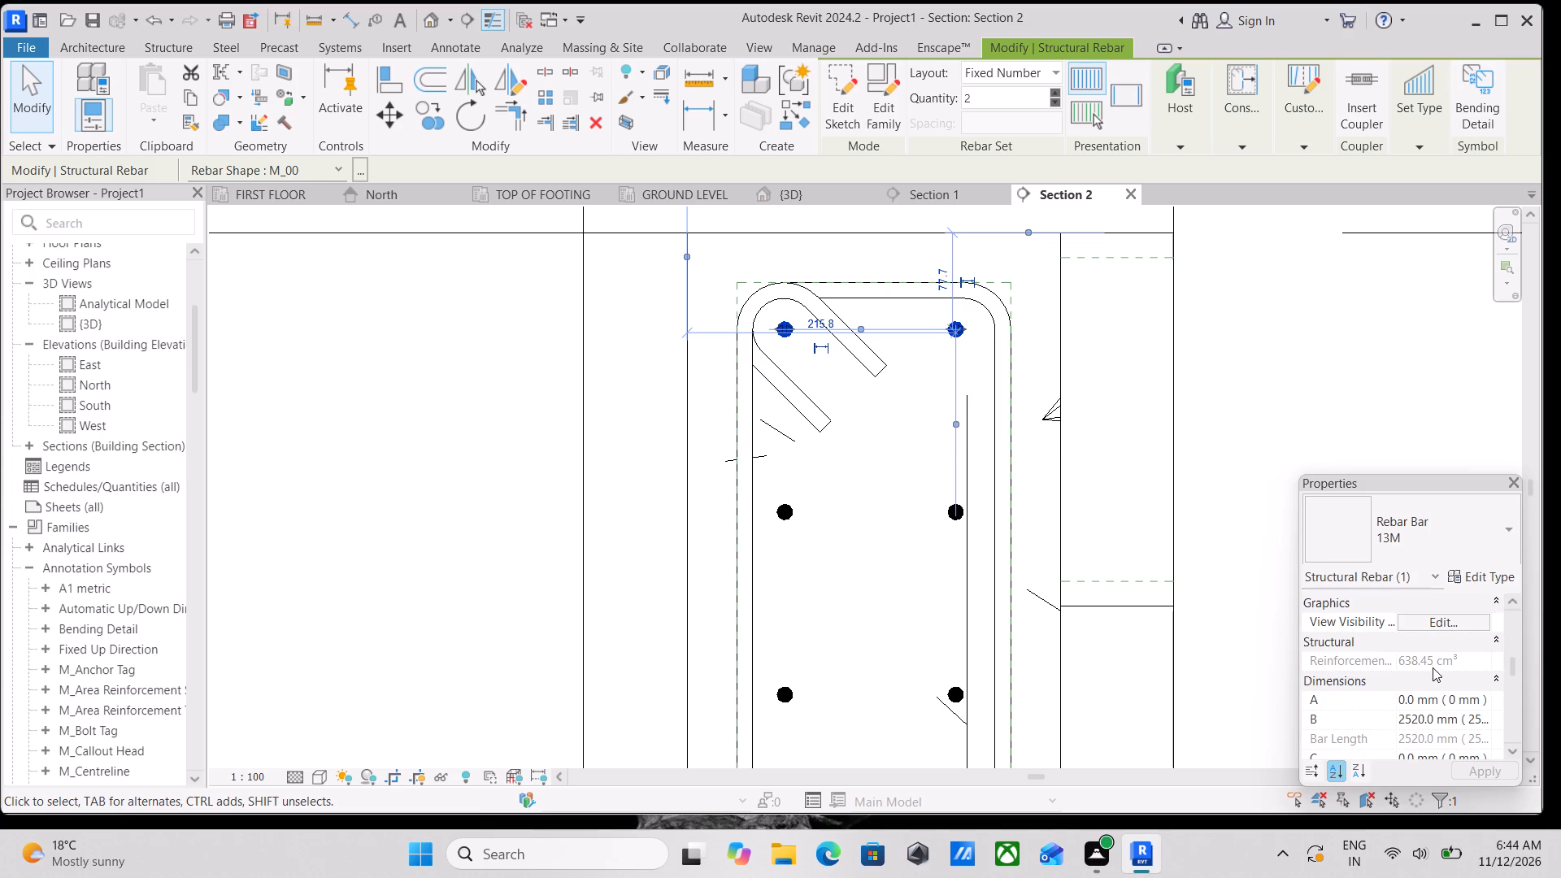
{"action": "left_click", "coordinate": [1435, 623]}
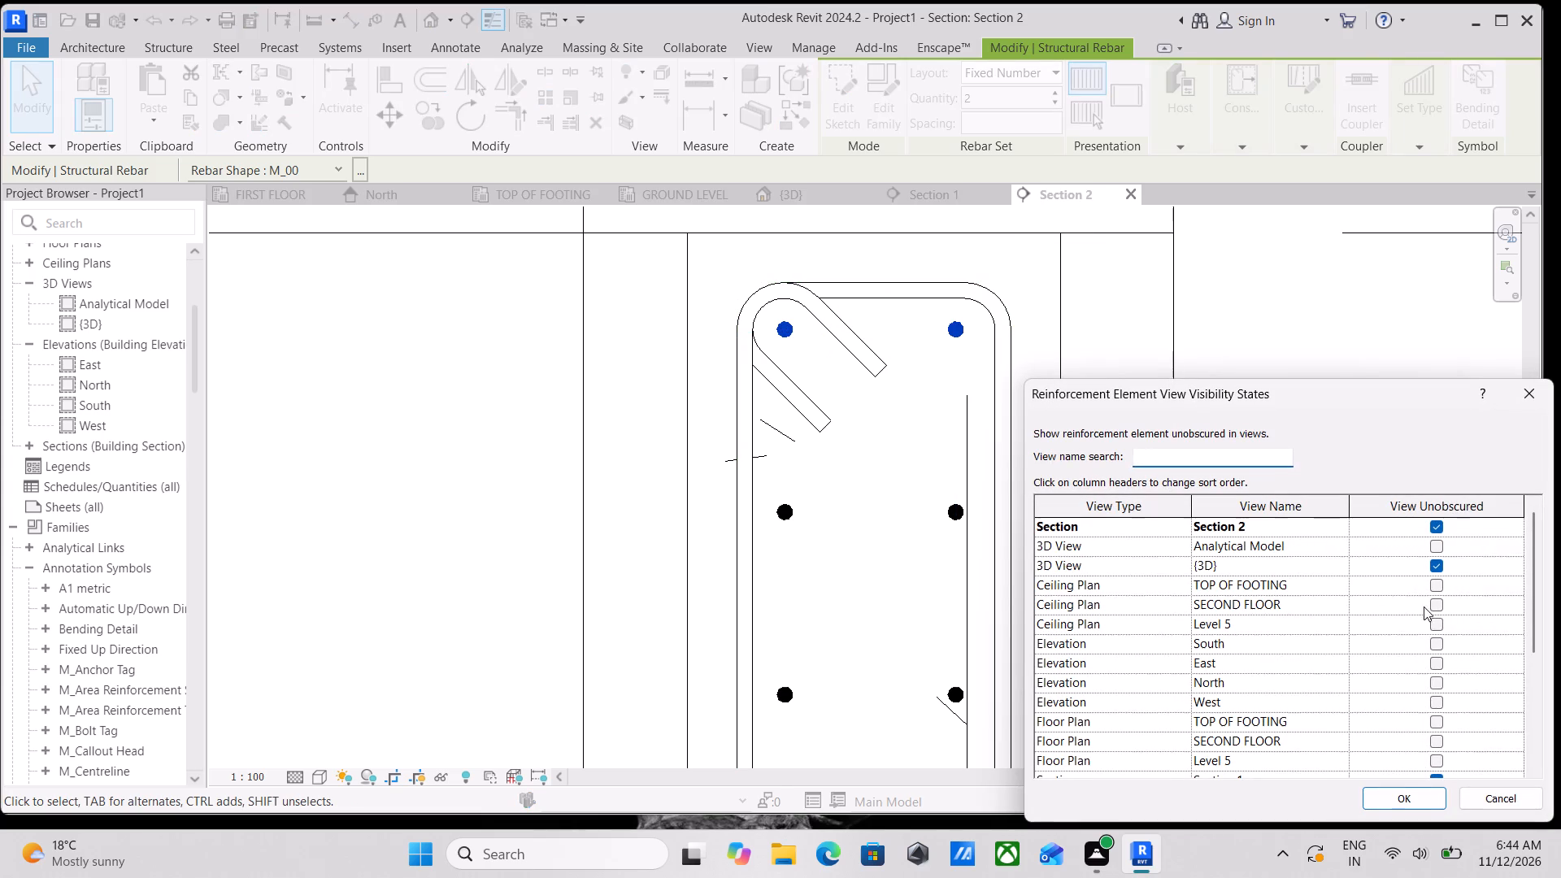
{"action": "left_click", "coordinate": [1396, 793]}
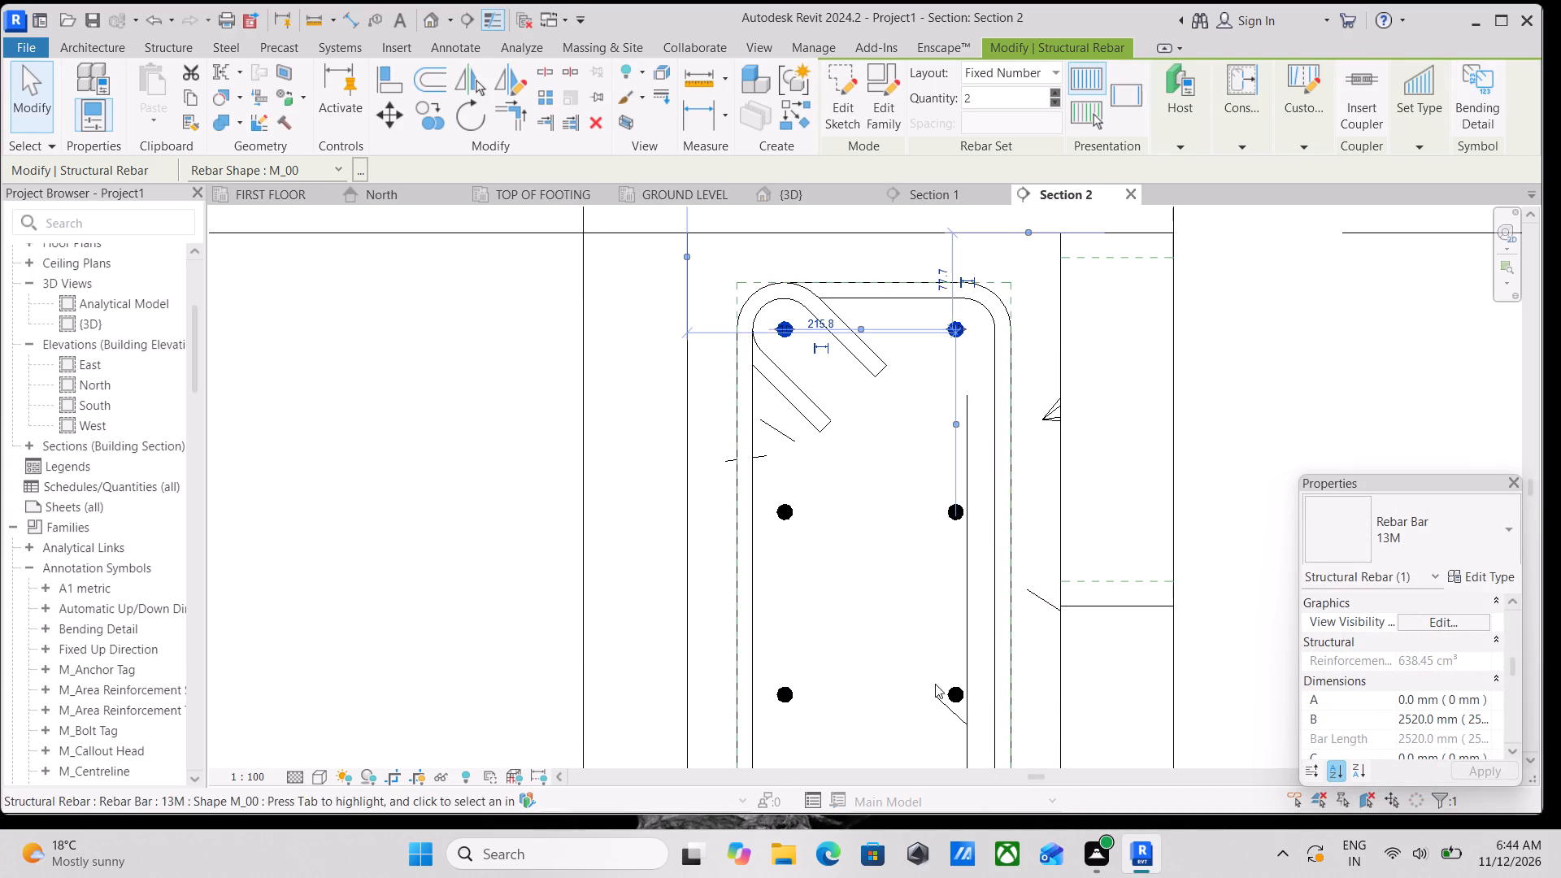
Review the view visibility states of the bottom bar pair for the views that show it unobscured.
{"action": "scroll", "coordinate": [933, 670], "scroll_direction": "down", "scroll_amount": 5}
{"action": "middle_click_drag", "start_coordinate": [933, 668], "coordinate": [931, 576]}
{"action": "scroll", "coordinate": [937, 706], "scroll_direction": "up", "scroll_amount": 3}
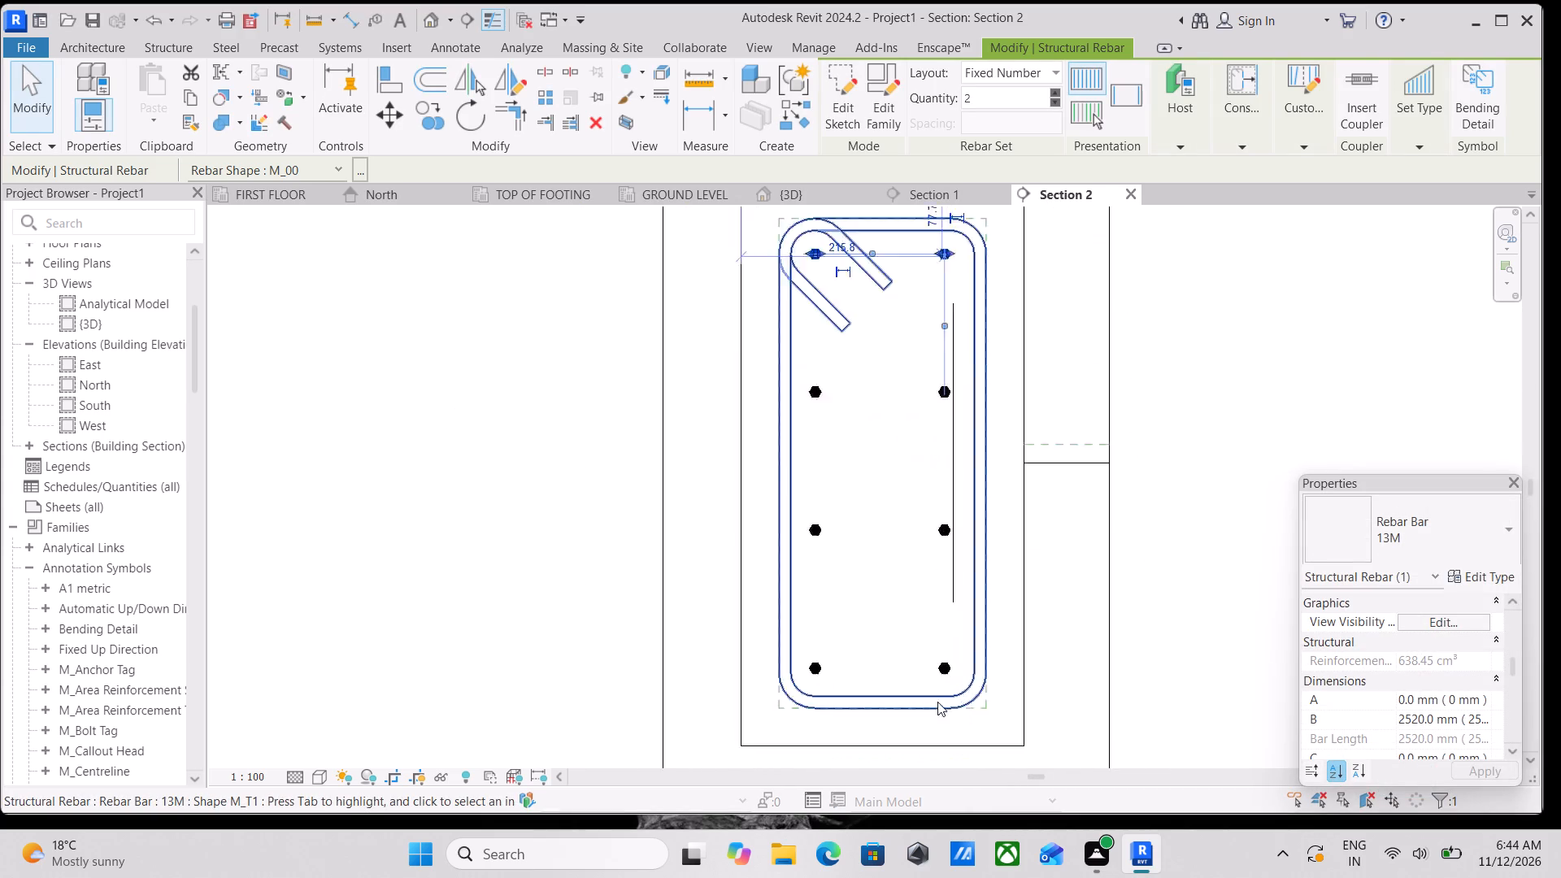
{"action": "scroll", "coordinate": [937, 702], "scroll_direction": "up", "scroll_amount": 2}
{"action": "left_click", "coordinate": [945, 675]}
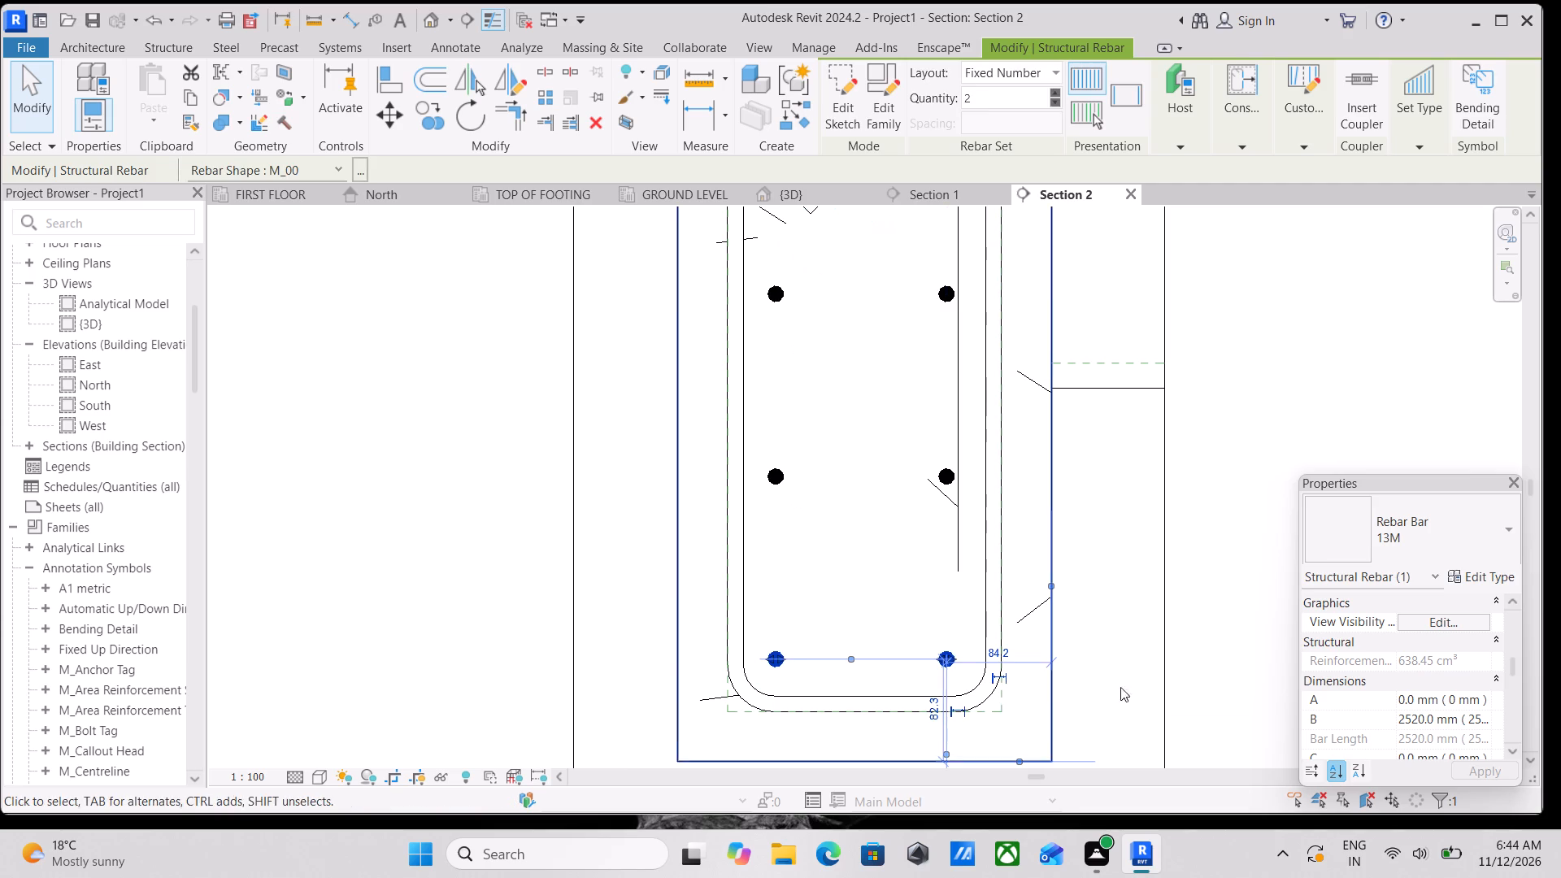
{"action": "scroll", "coordinate": [1433, 658], "scroll_direction": "down", "scroll_amount": 1}
{"action": "scroll", "coordinate": [1439, 658], "scroll_direction": "up", "scroll_amount": 1}
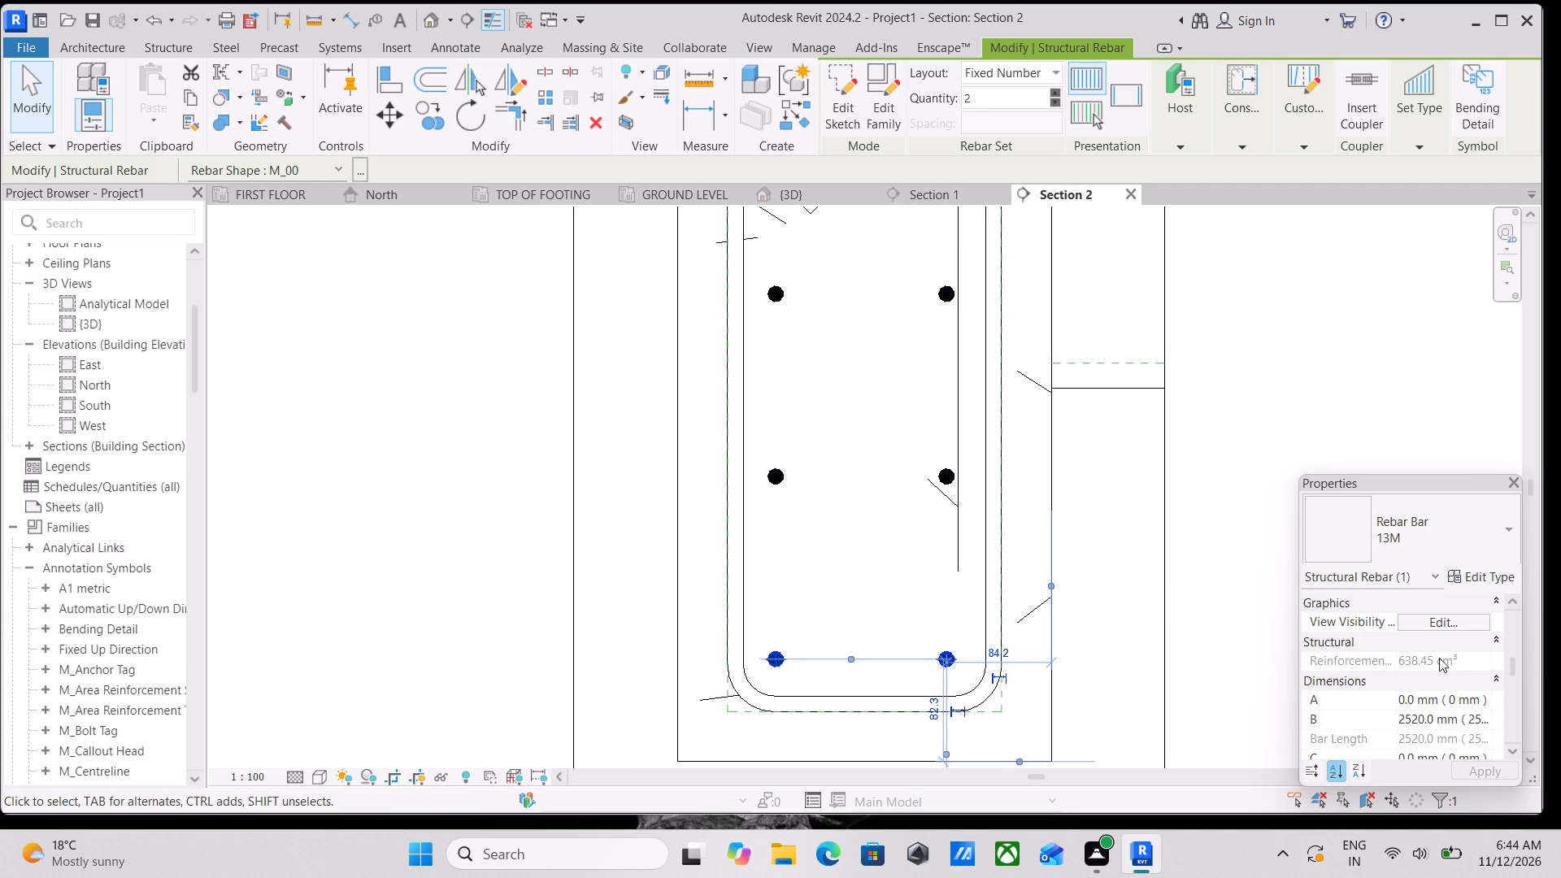
{"action": "scroll", "coordinate": [1439, 658], "scroll_direction": "up", "scroll_amount": 1}
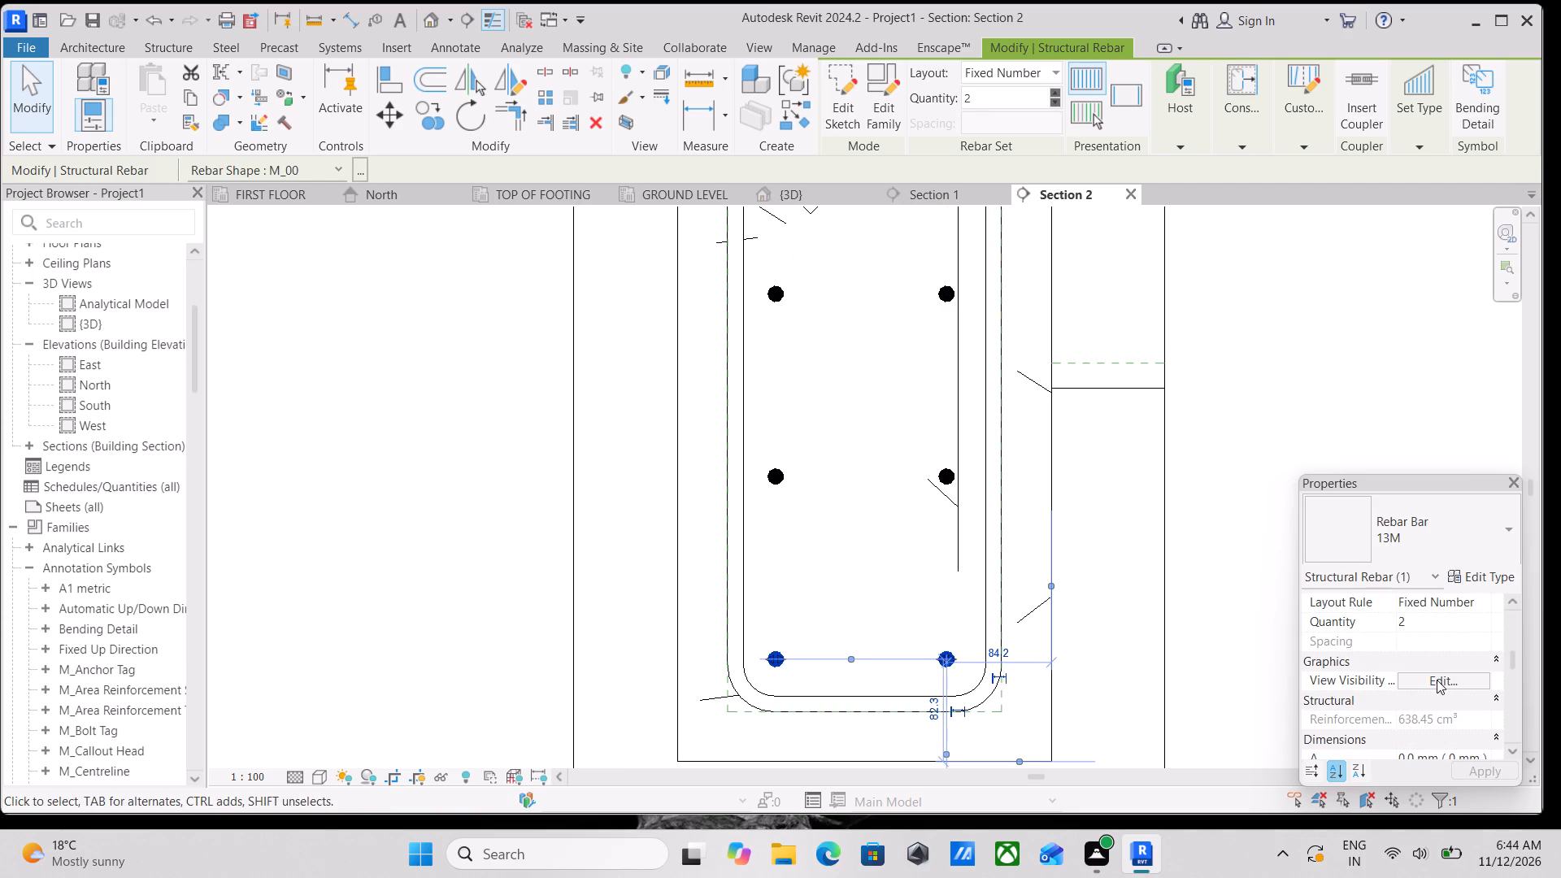
{"action": "left_click", "coordinate": [1437, 680]}
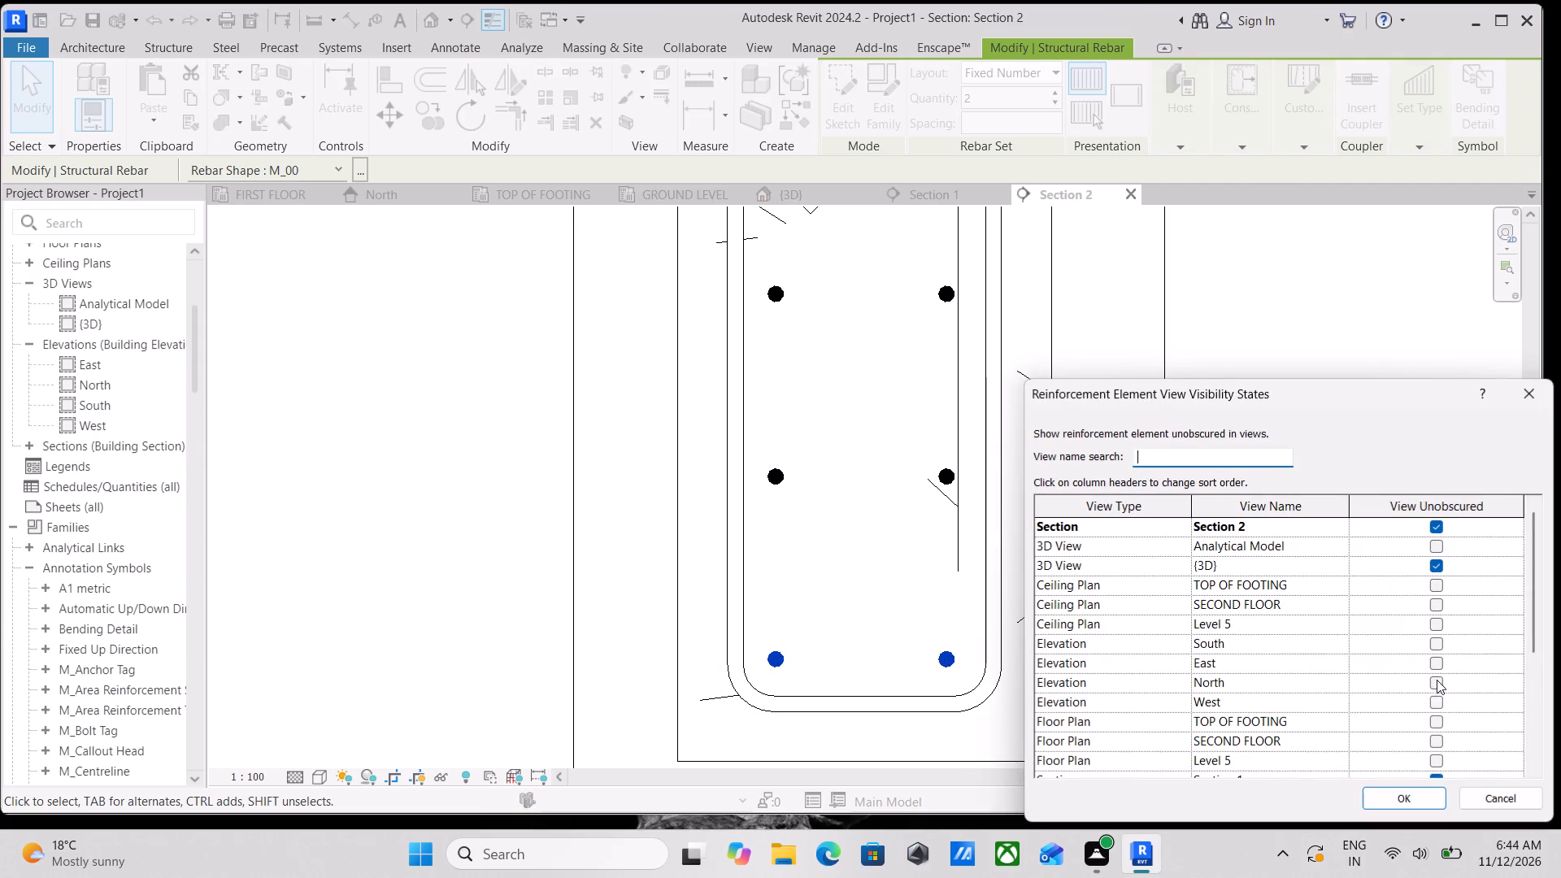
{"action": "left_click", "coordinate": [1394, 793]}
Review the view visibility states of the third-row and second-row bar pairs for the views that show them unobscured.
{"action": "left_click", "coordinate": [946, 473]}
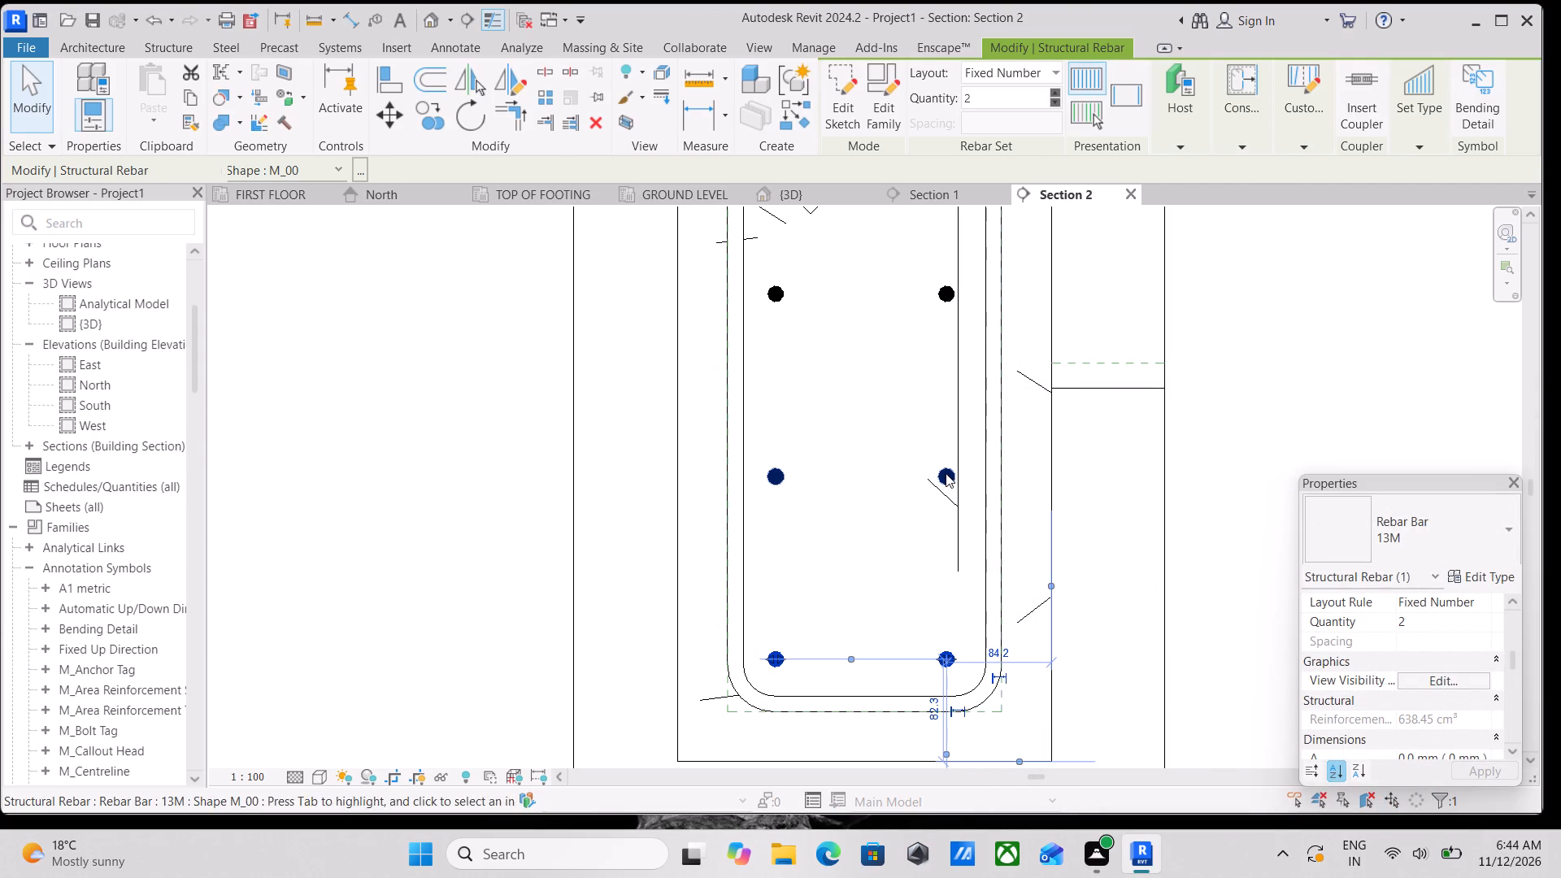
{"action": "left_click", "coordinate": [1450, 678]}
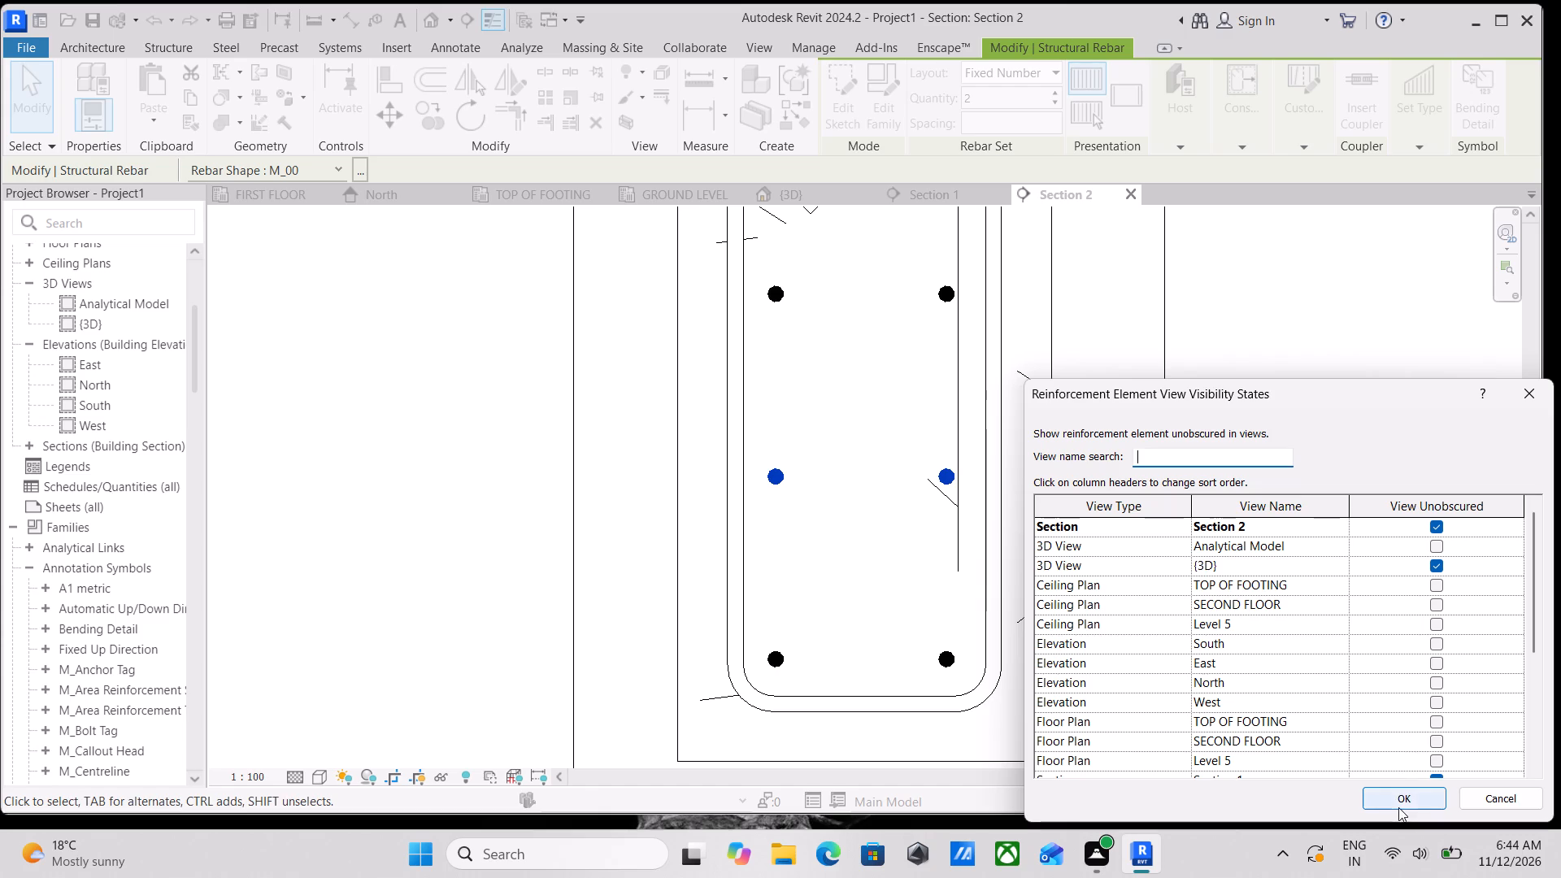
{"action": "left_click", "coordinate": [1399, 798]}
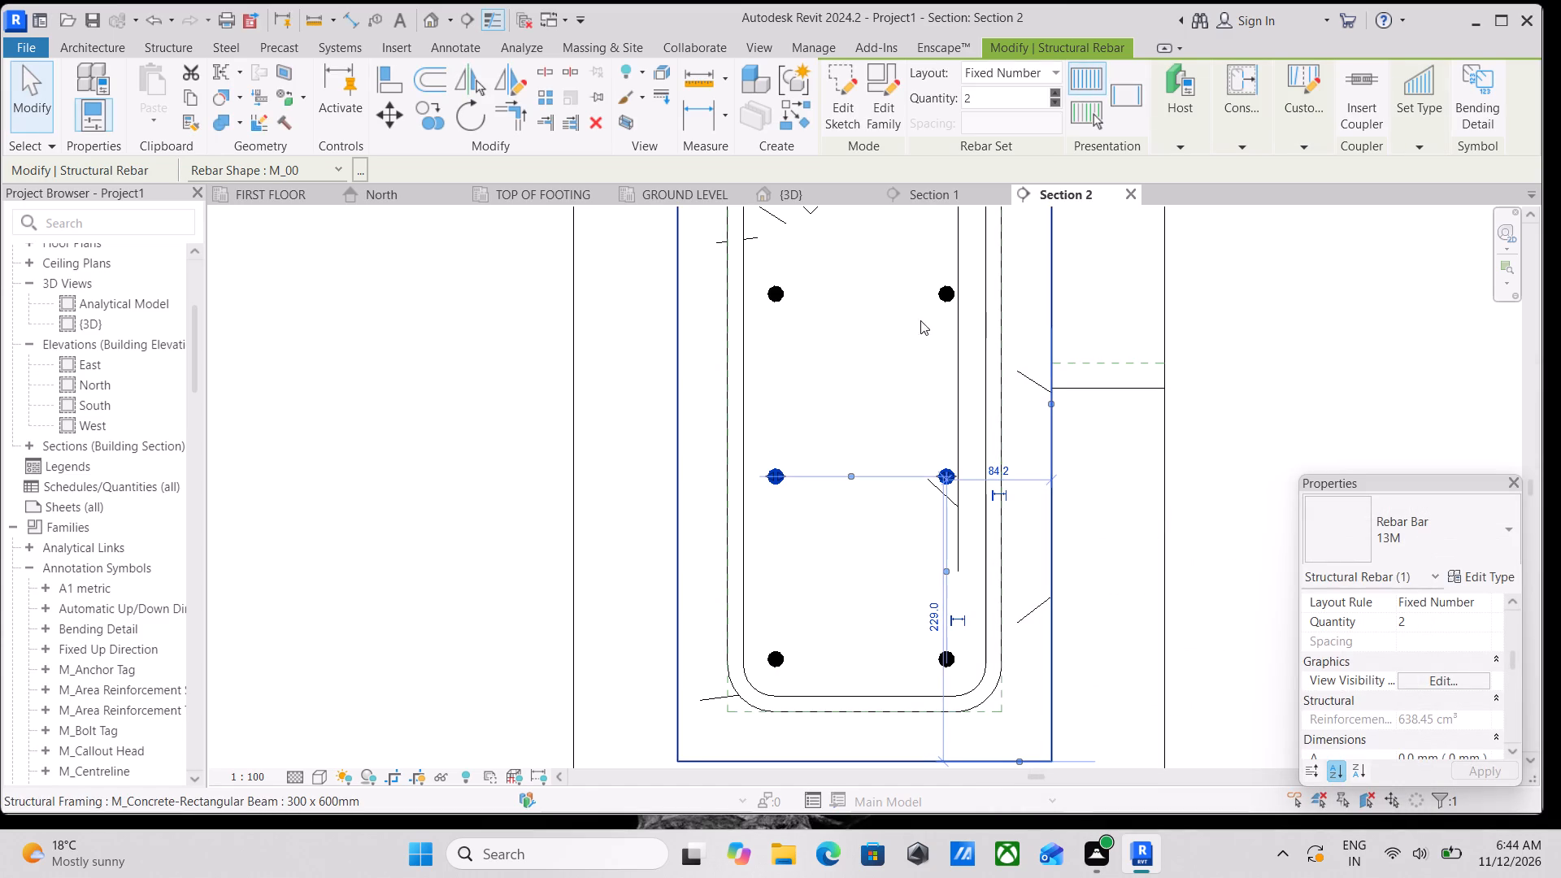
{"action": "left_click", "coordinate": [937, 298]}
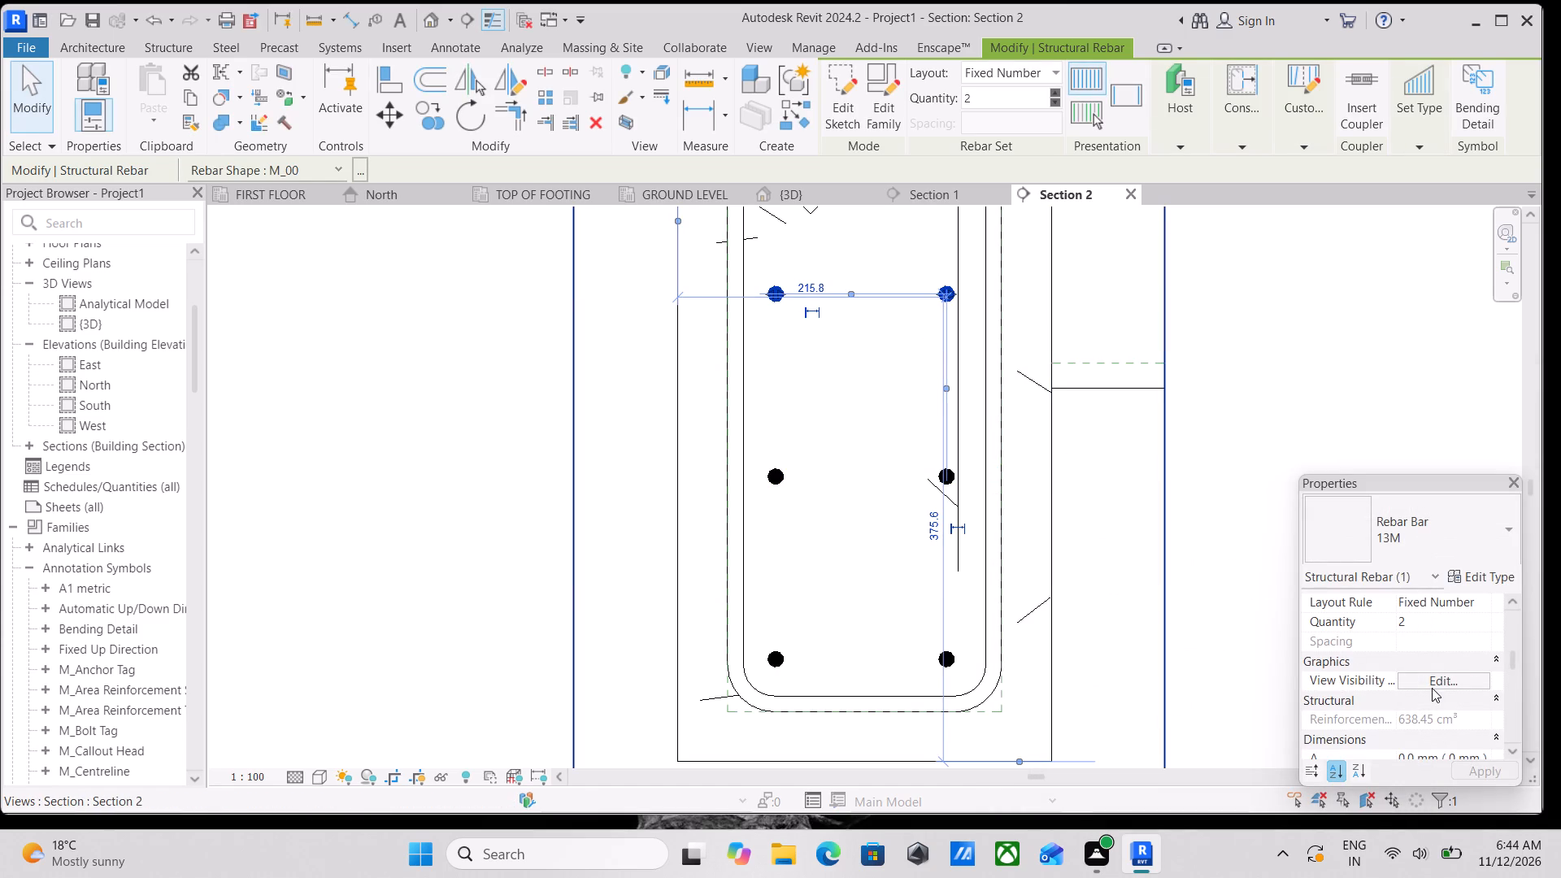
{"action": "left_click", "coordinate": [1438, 680]}
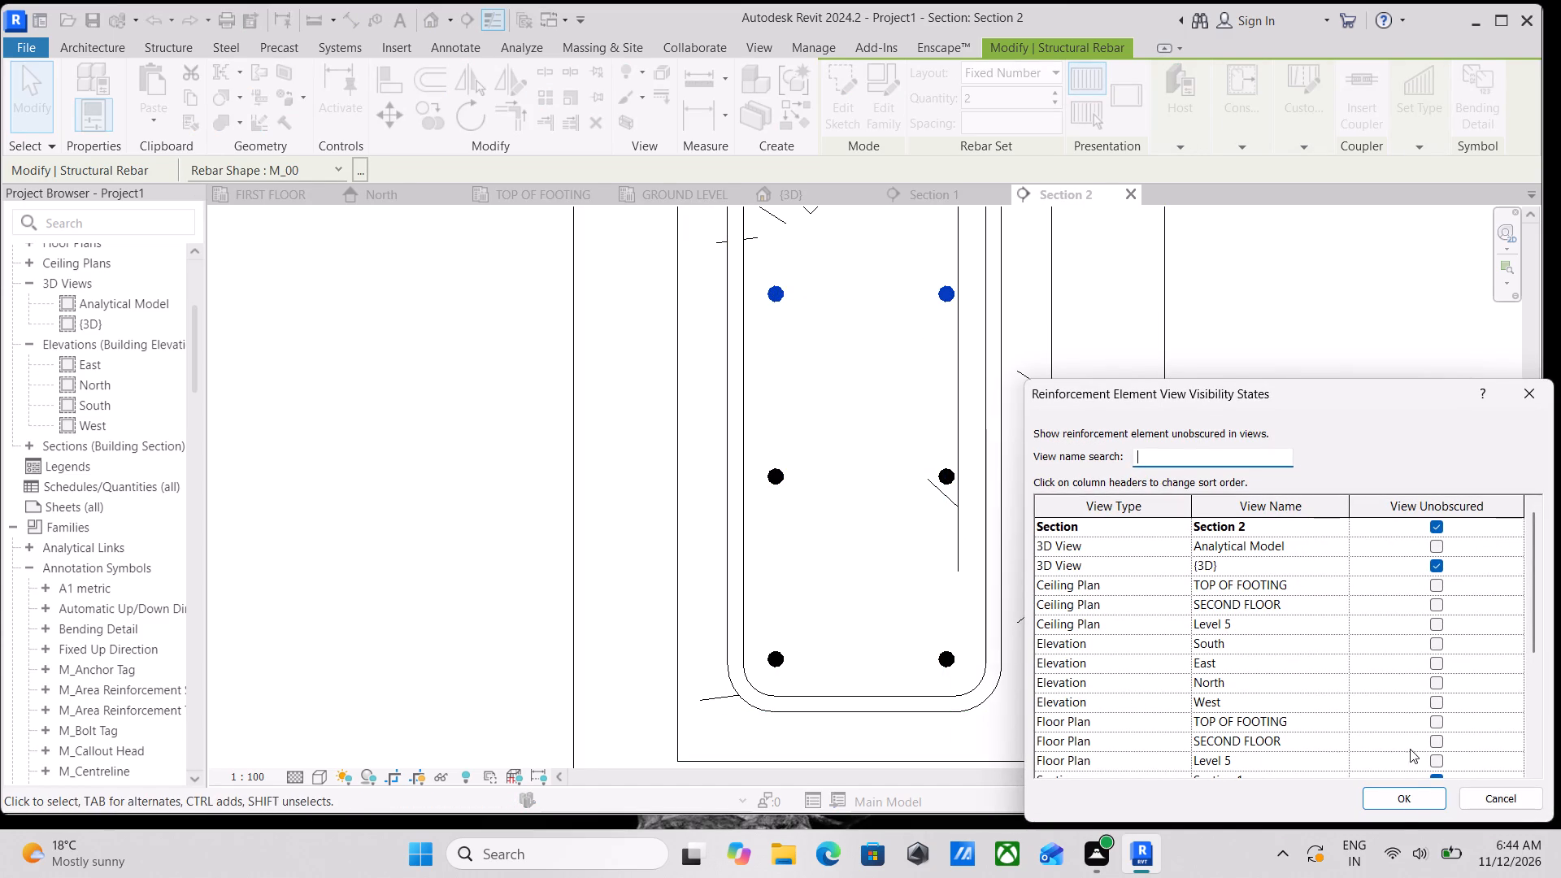
{"action": "left_click", "coordinate": [1398, 803]}
Recheck the view visibility states of the top bar pair for the views that show it unobscured.
{"action": "scroll", "coordinate": [1050, 564], "scroll_direction": "down", "scroll_amount": 2}
{"action": "middle_click_drag", "start_coordinate": [976, 520], "coordinate": [981, 552]}
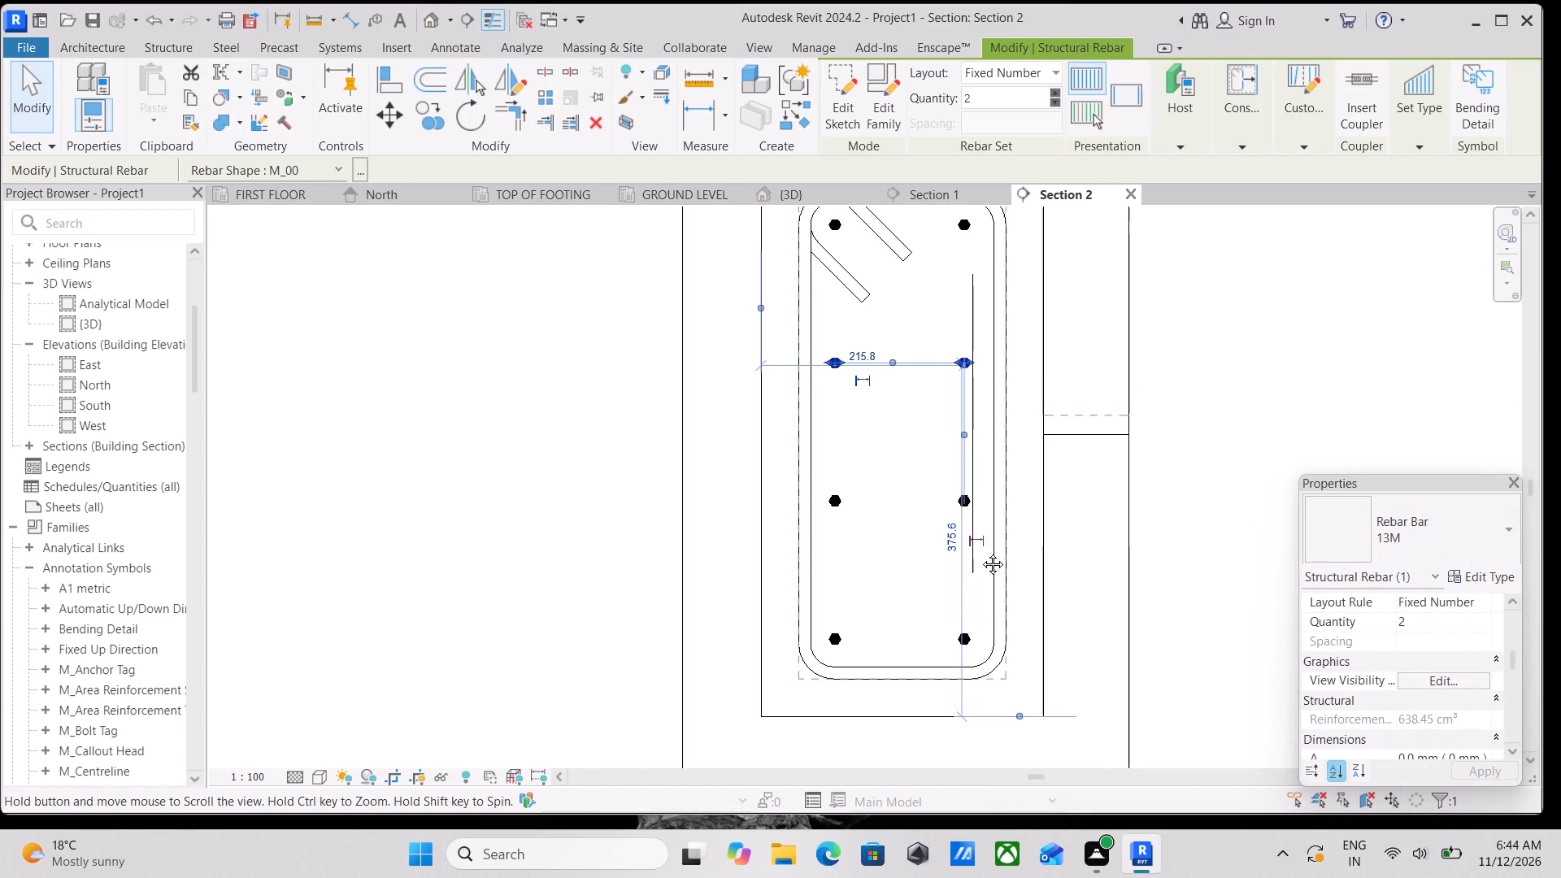
{"action": "middle_click_drag", "start_coordinate": [981, 552], "coordinate": [998, 704]}
{"action": "scroll", "coordinate": [998, 704], "scroll_direction": "up", "scroll_amount": 1}
{"action": "left_click", "coordinate": [979, 354]}
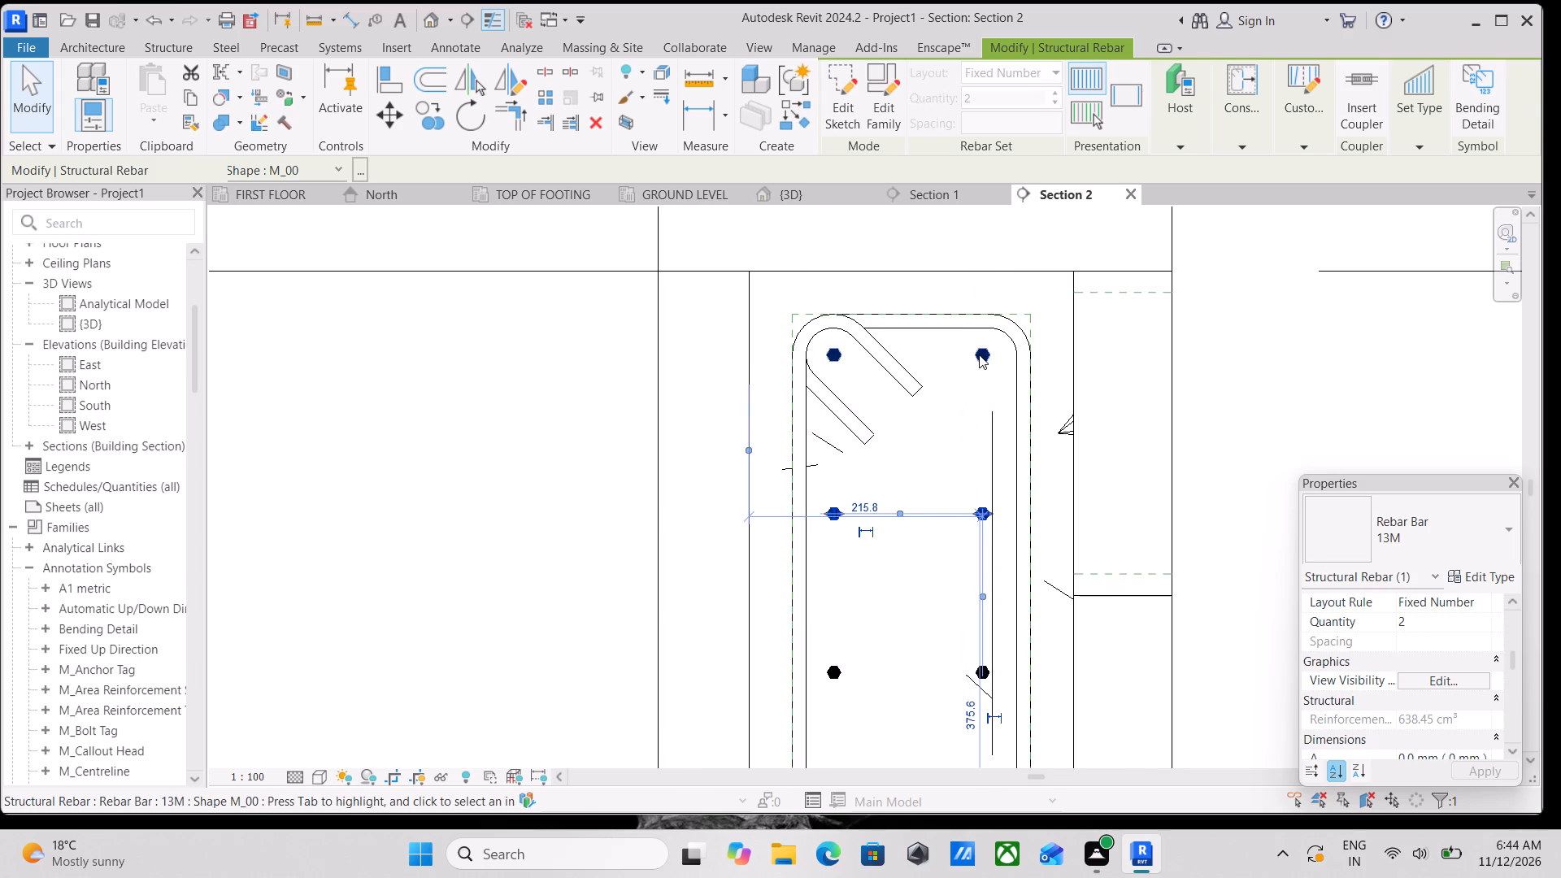
{"action": "left_click", "coordinate": [1450, 687]}
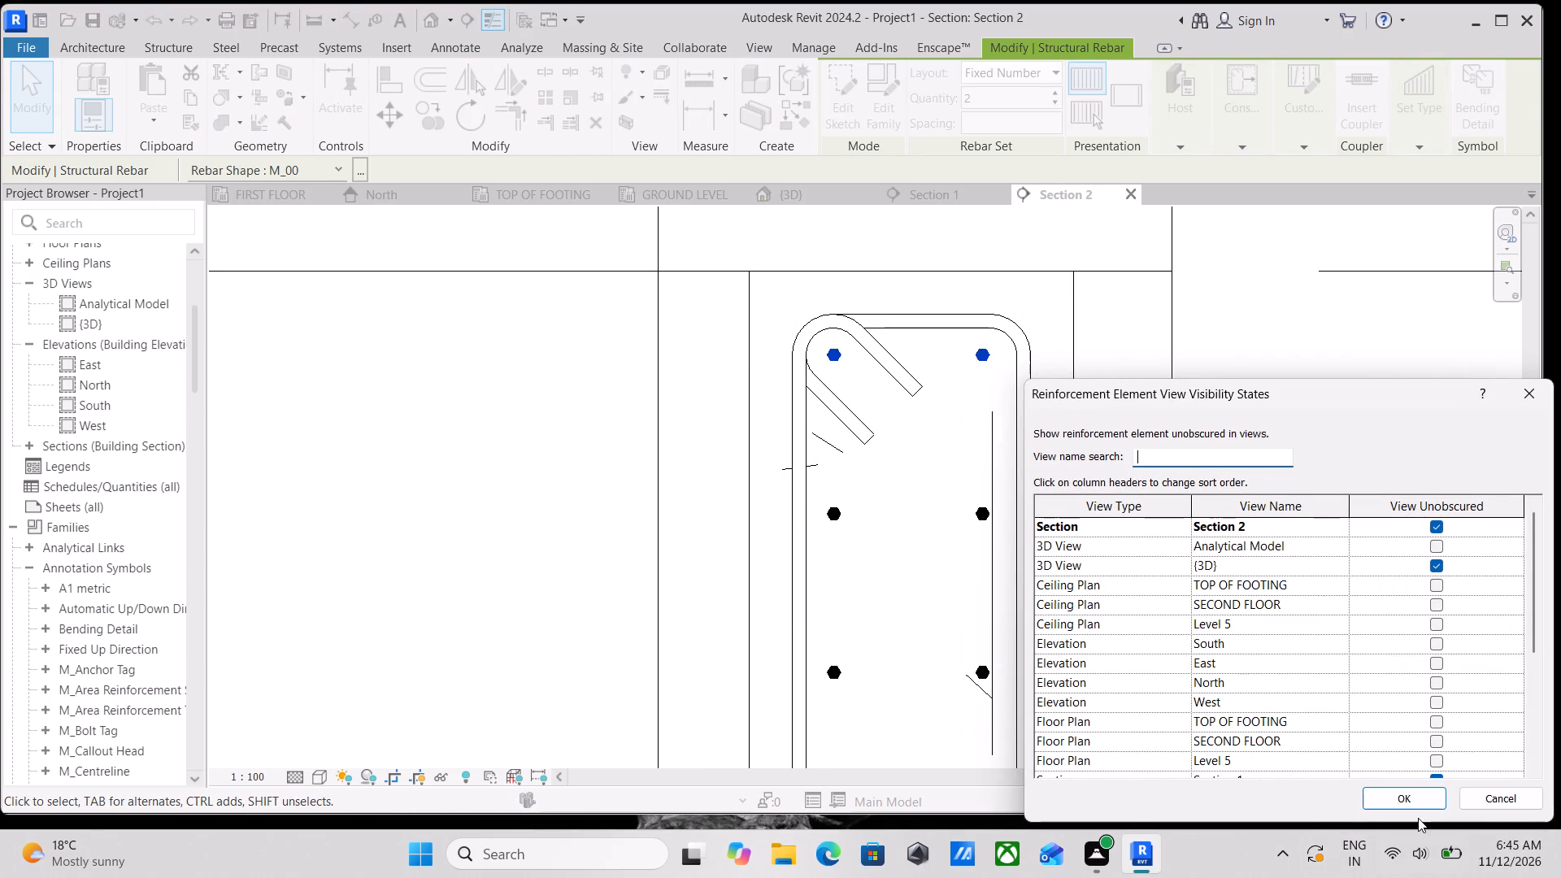
{"action": "left_click", "coordinate": [1410, 795]}
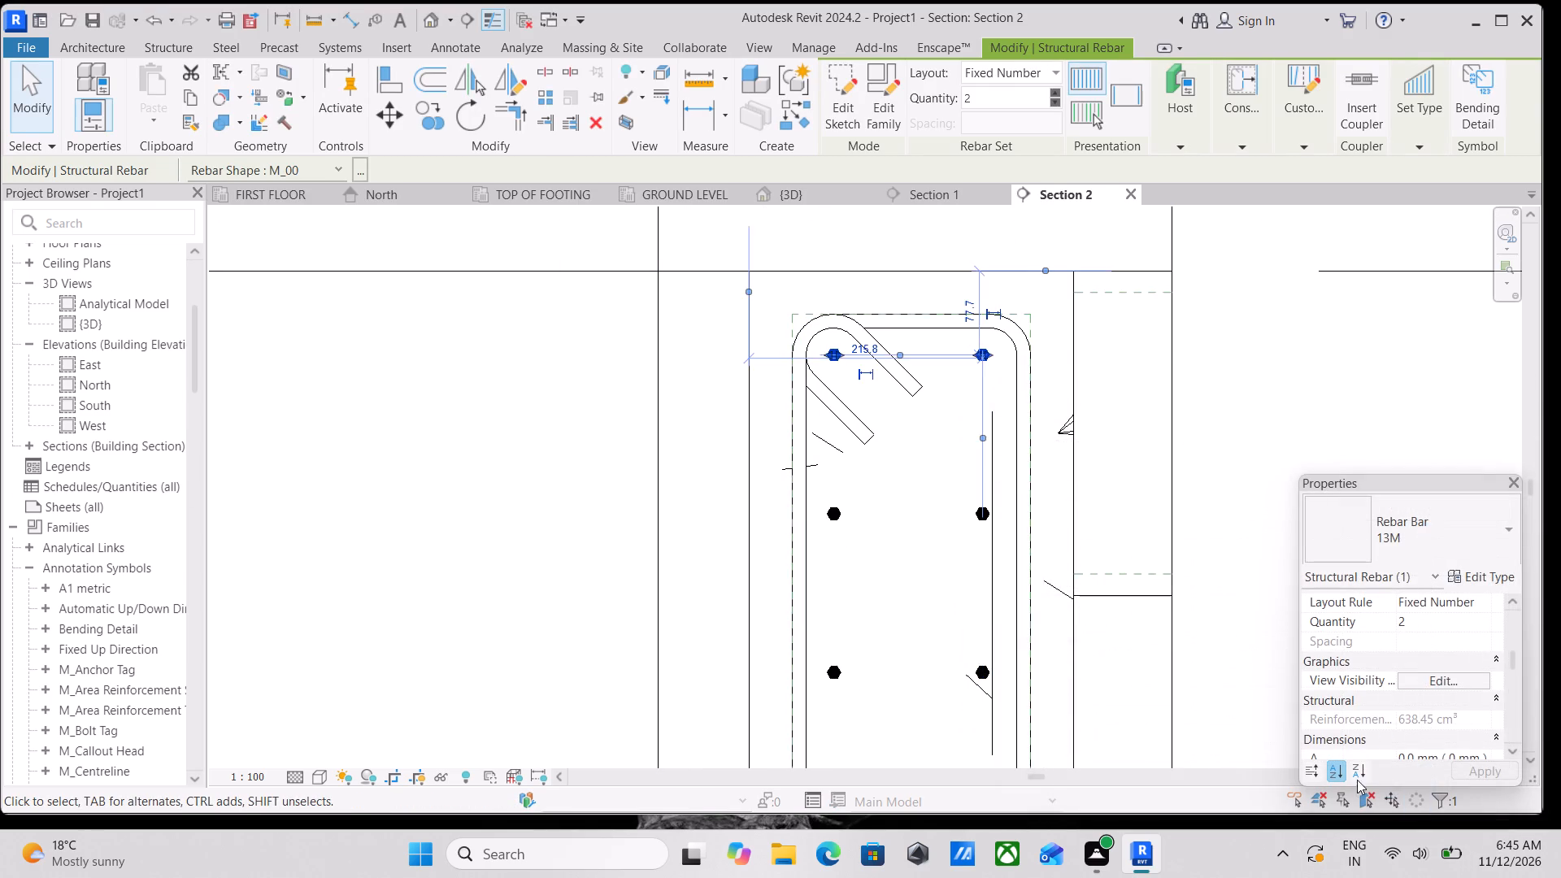
{"action": "scroll", "coordinate": [1178, 671], "scroll_direction": "down", "scroll_amount": 2}
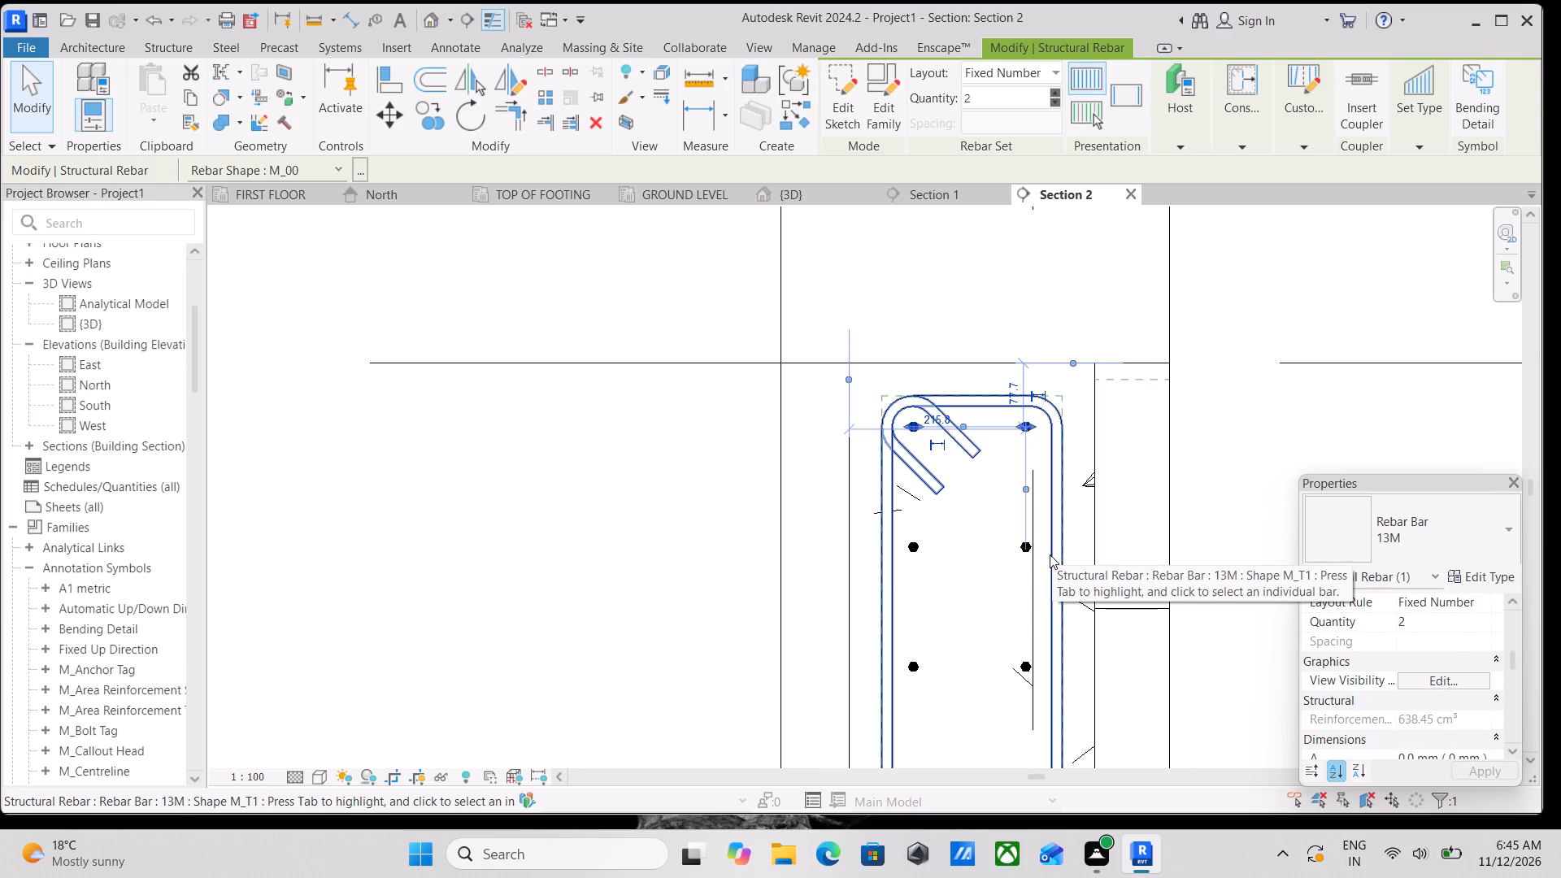
{"action": "key", "text": "Escape"}
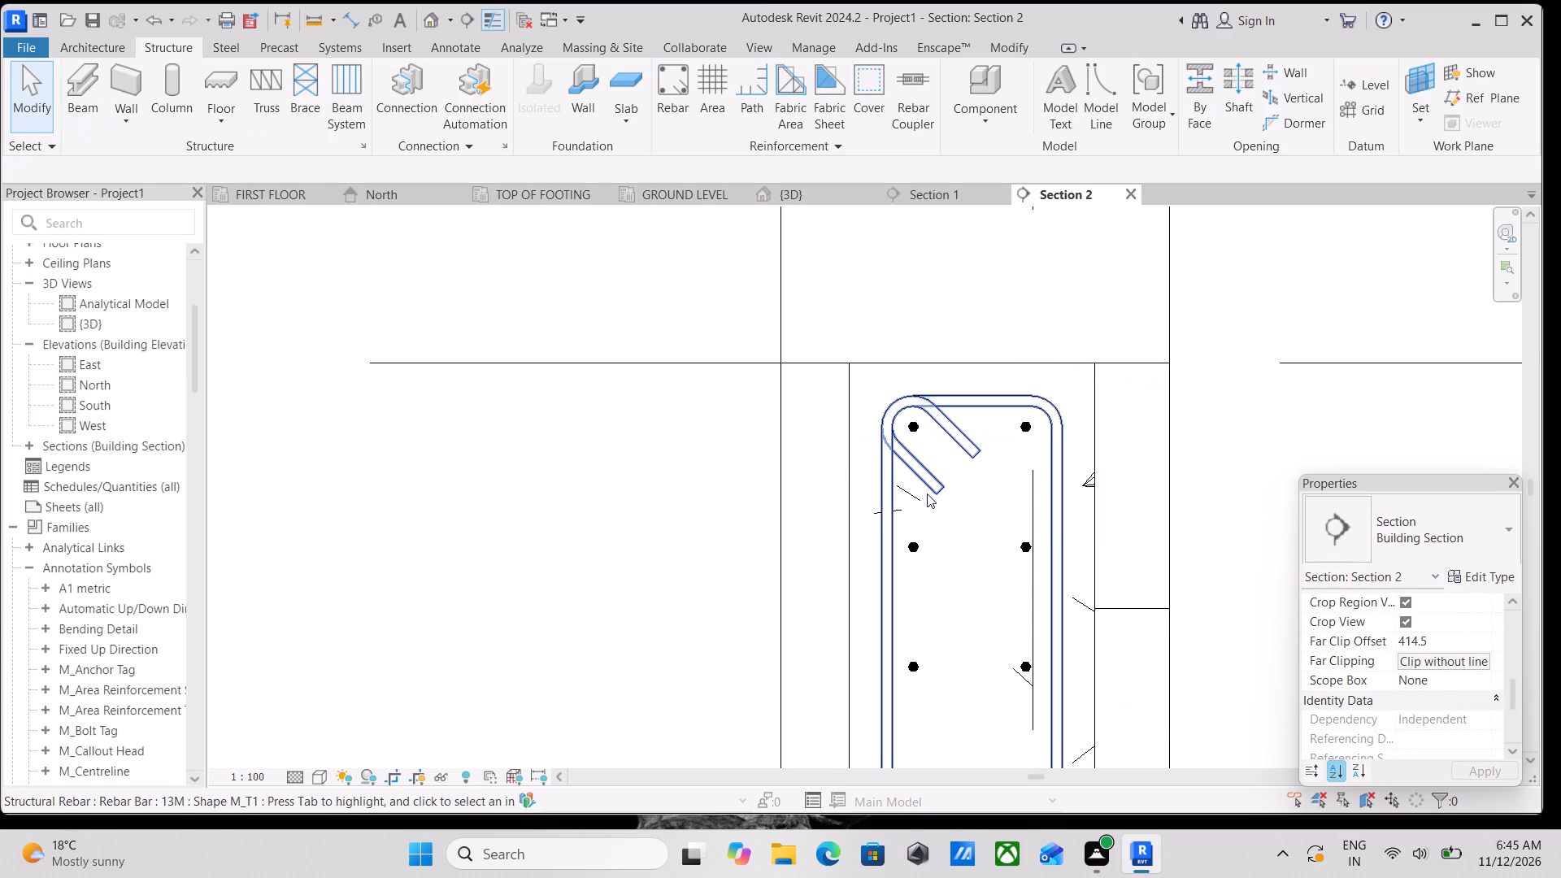
Examine the second-row and top bar pairs within the beam's stirrup in Section 2.
{"action": "scroll", "coordinate": [926, 493], "scroll_direction": "down", "scroll_amount": 2}
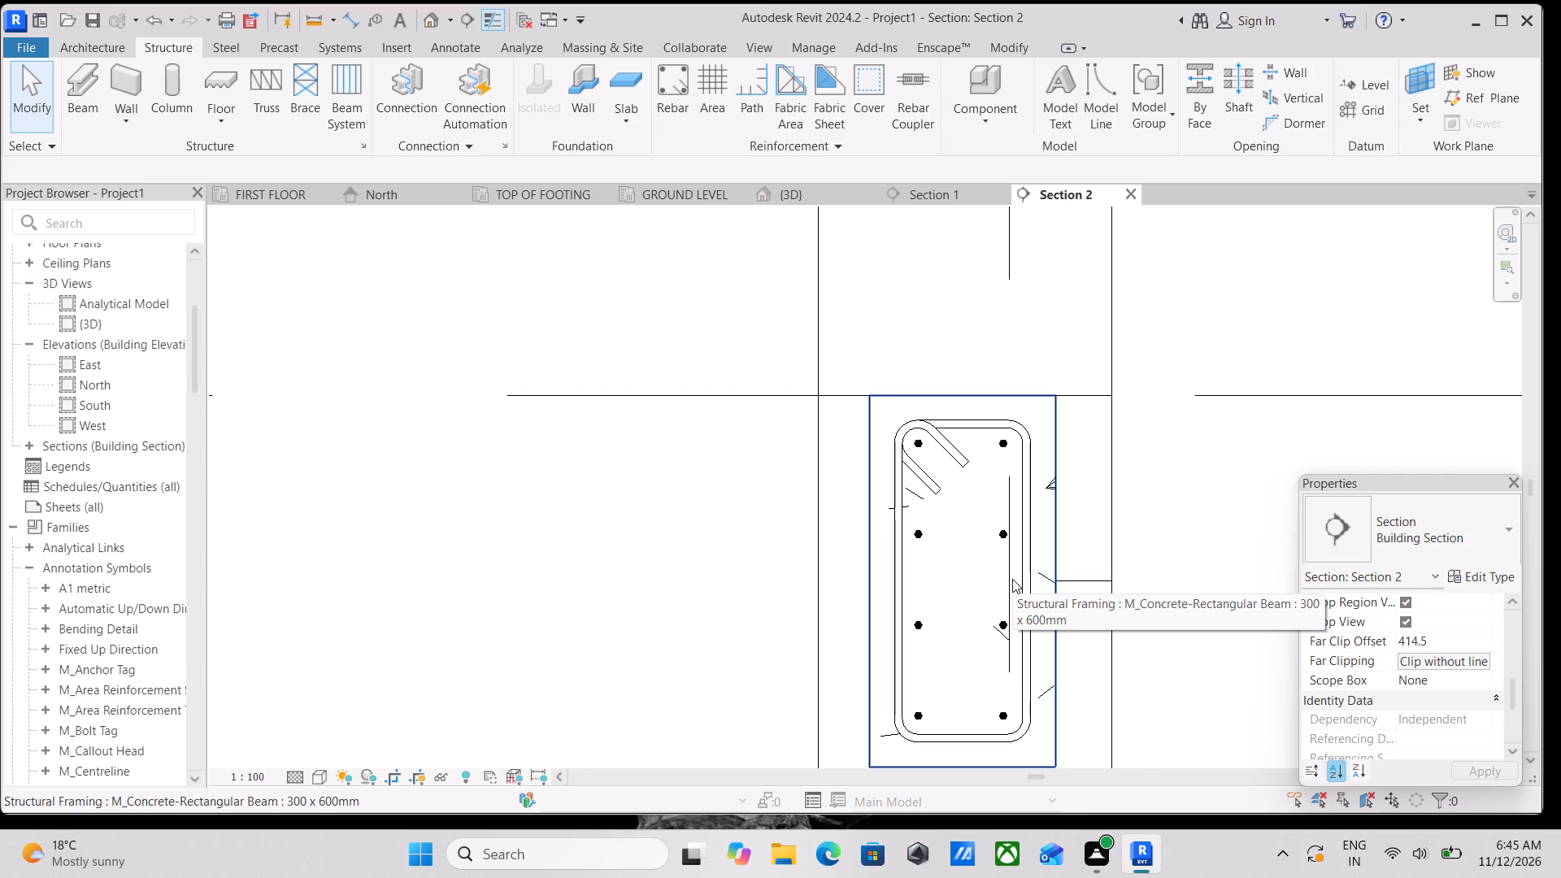
{"action": "scroll", "coordinate": [1010, 582], "scroll_direction": "up", "scroll_amount": 4}
{"action": "left_click", "coordinate": [990, 511]}
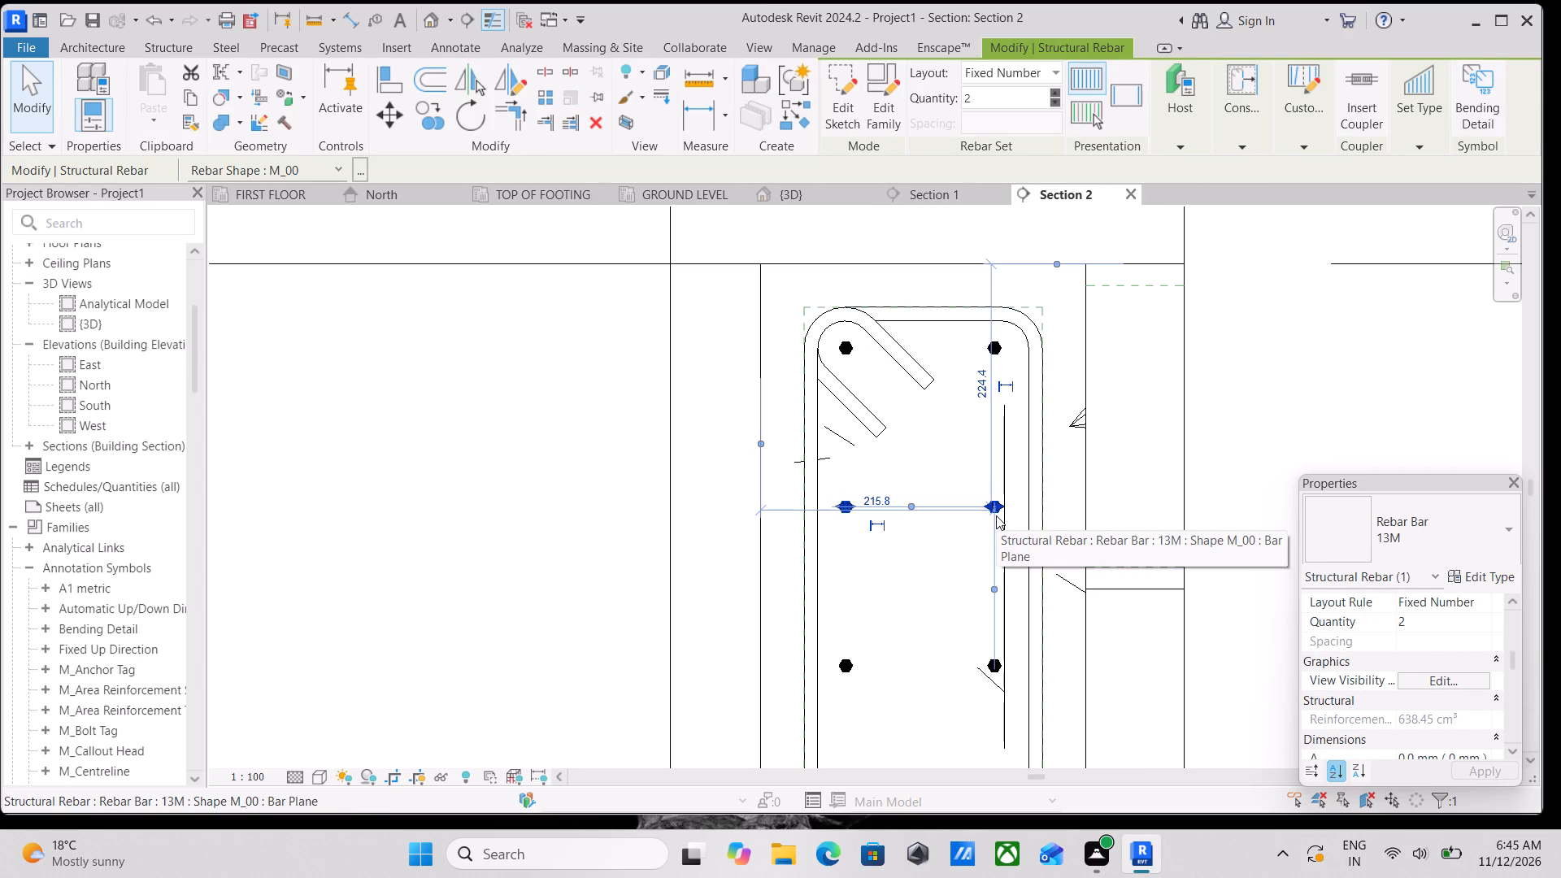
{"action": "key", "text": "Escape"}
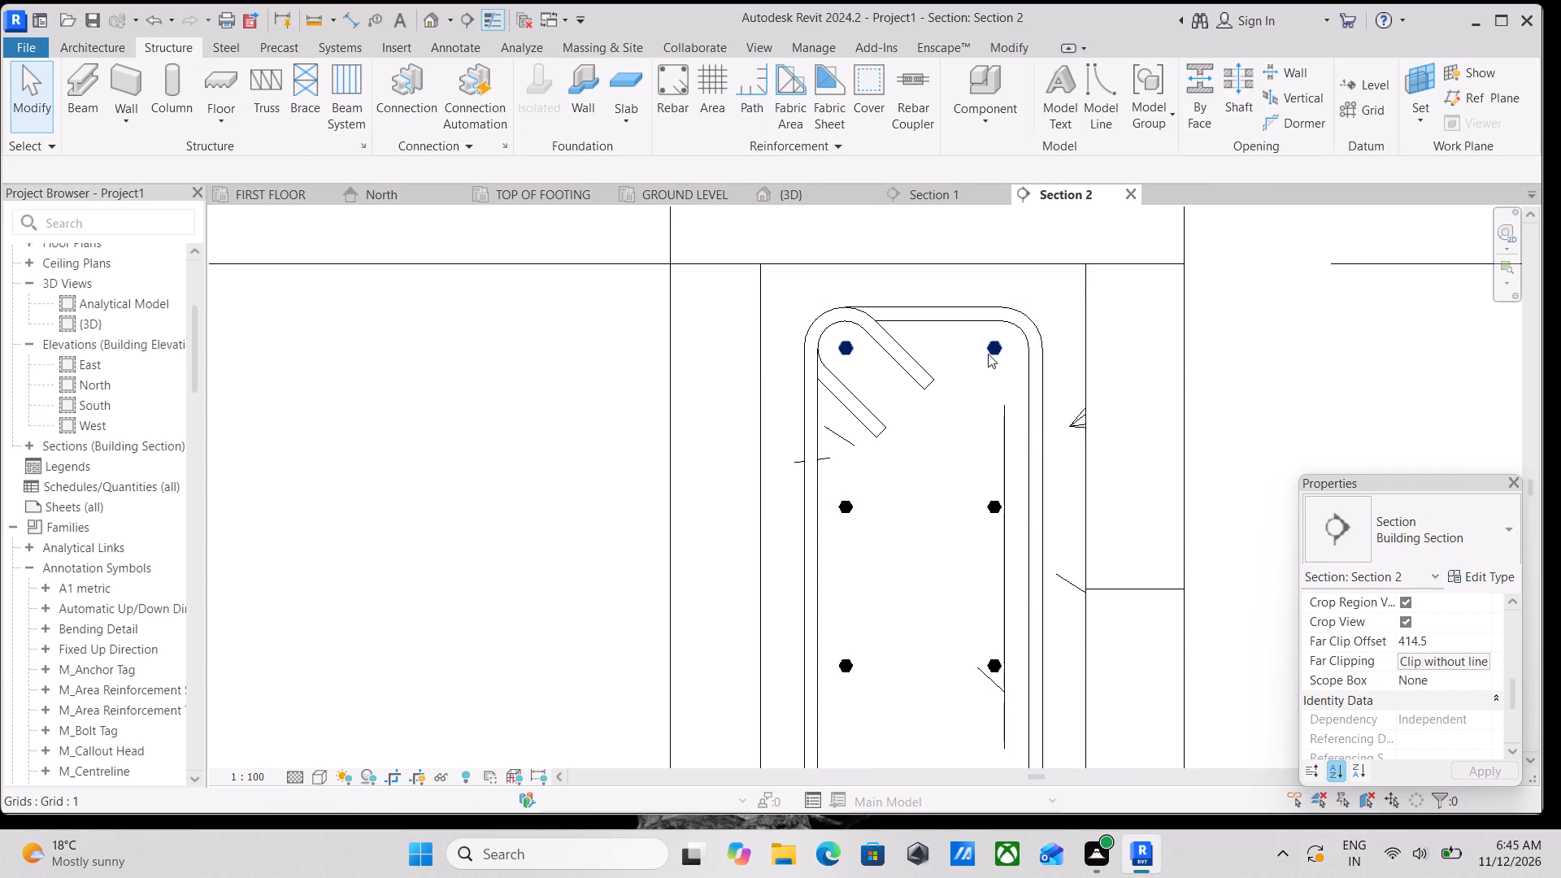
{"action": "left_click", "coordinate": [988, 354]}
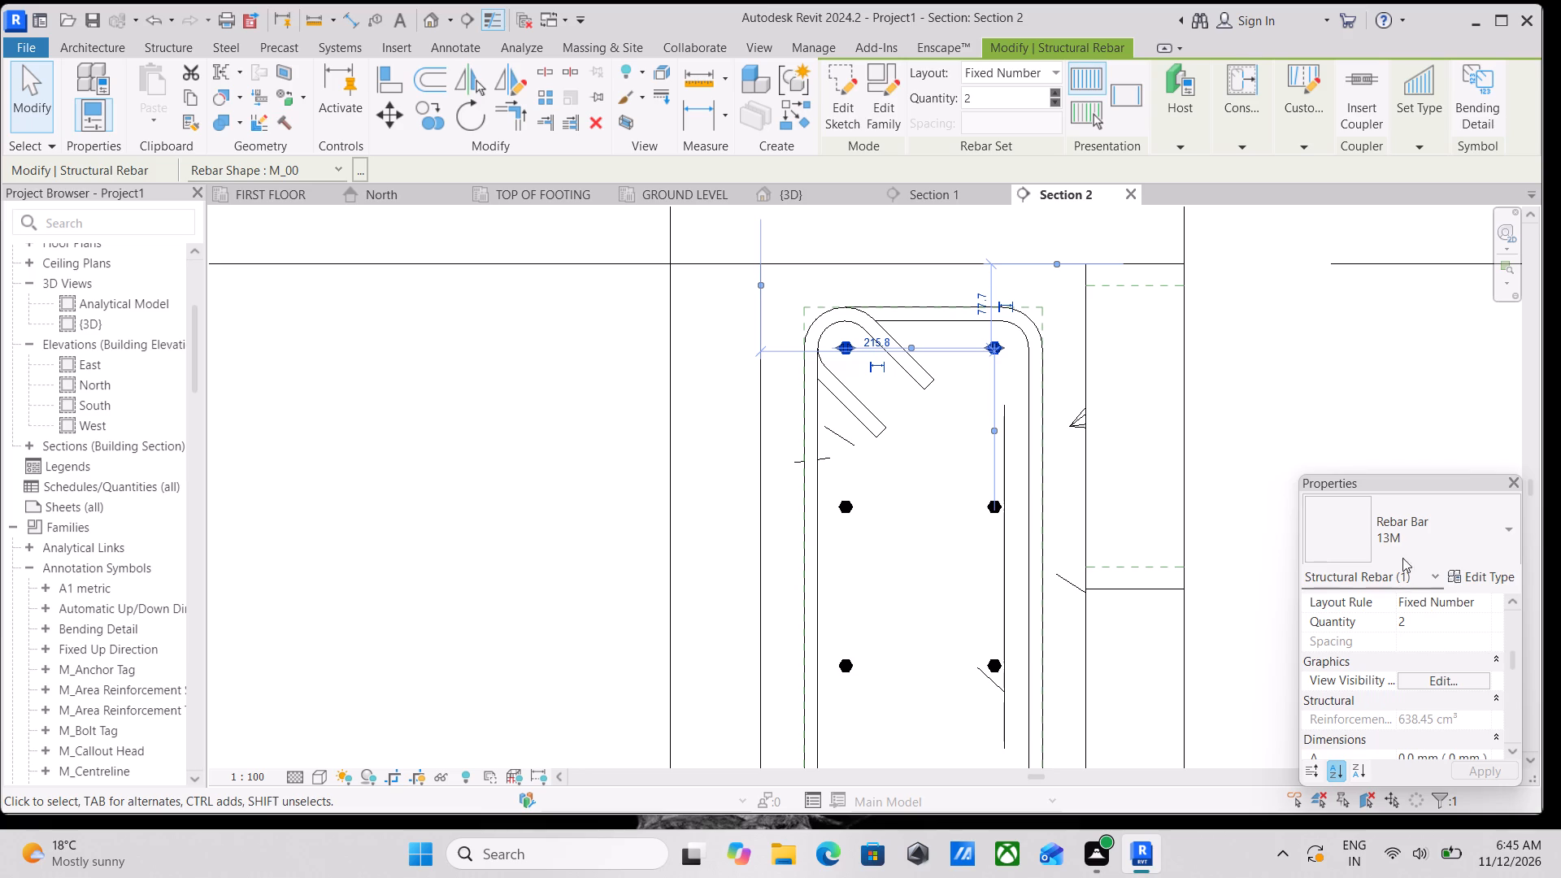
{"action": "scroll", "coordinate": [1115, 563], "scroll_direction": "down", "scroll_amount": 3}
{"action": "key", "text": "Escape"}
{"action": "scroll", "coordinate": [1094, 567], "scroll_direction": "down", "scroll_amount": 2}
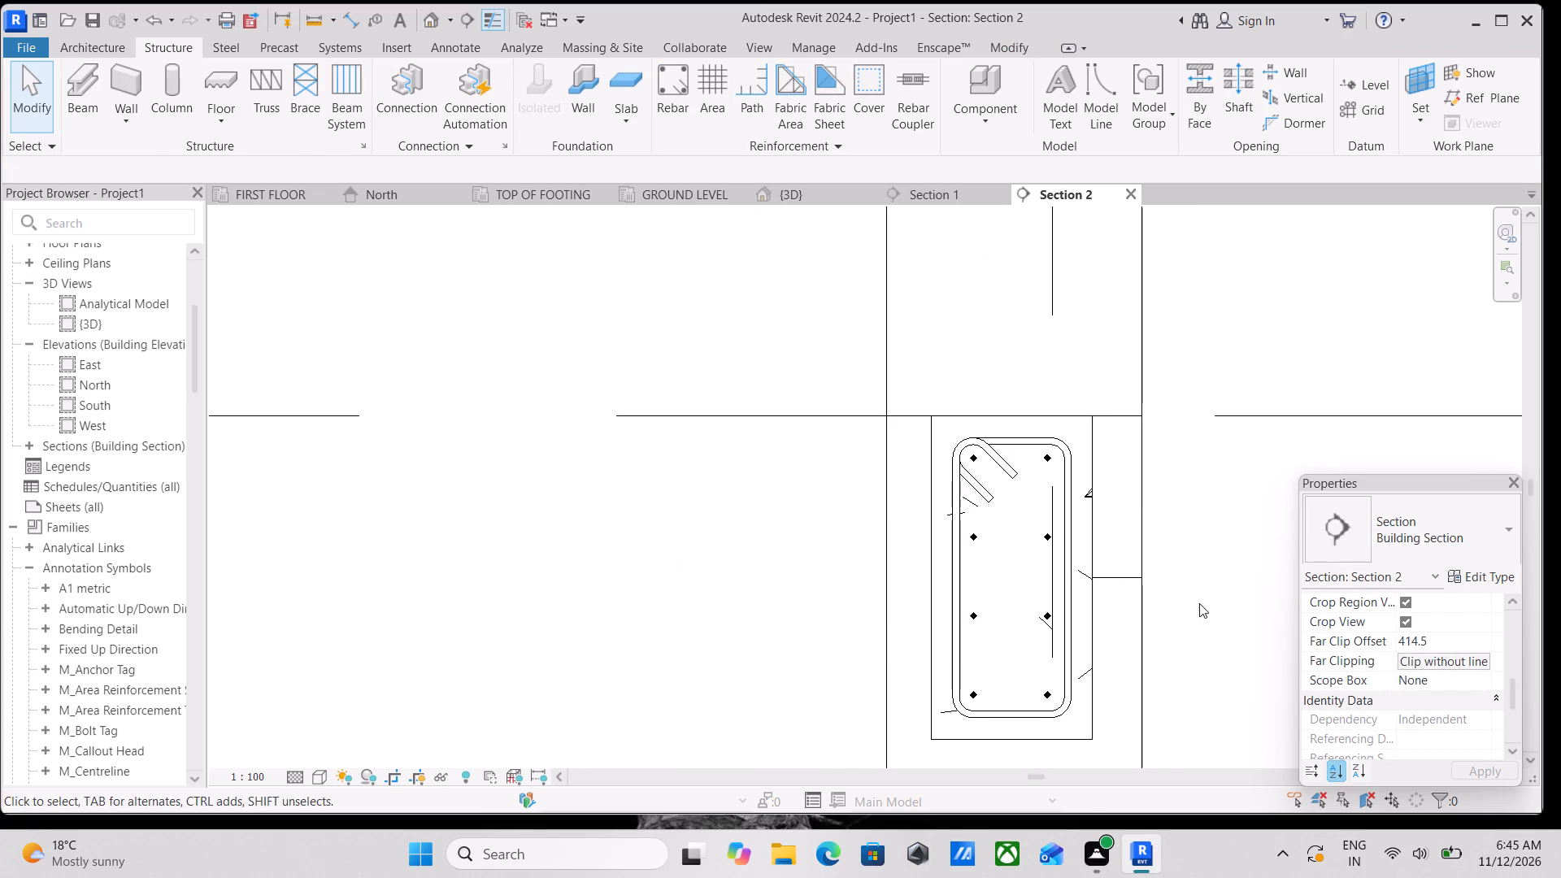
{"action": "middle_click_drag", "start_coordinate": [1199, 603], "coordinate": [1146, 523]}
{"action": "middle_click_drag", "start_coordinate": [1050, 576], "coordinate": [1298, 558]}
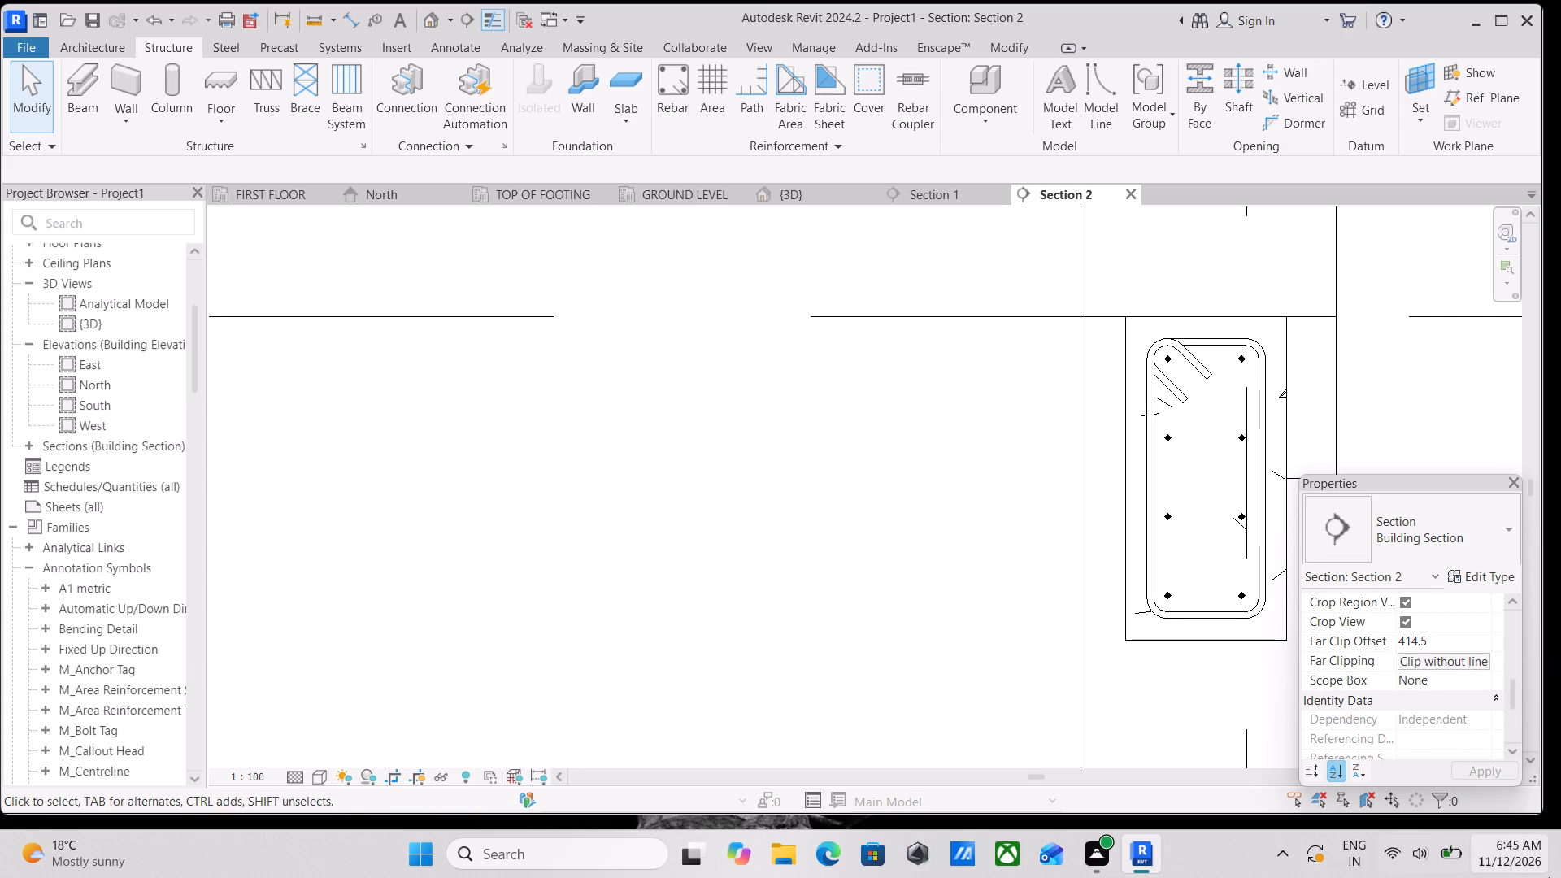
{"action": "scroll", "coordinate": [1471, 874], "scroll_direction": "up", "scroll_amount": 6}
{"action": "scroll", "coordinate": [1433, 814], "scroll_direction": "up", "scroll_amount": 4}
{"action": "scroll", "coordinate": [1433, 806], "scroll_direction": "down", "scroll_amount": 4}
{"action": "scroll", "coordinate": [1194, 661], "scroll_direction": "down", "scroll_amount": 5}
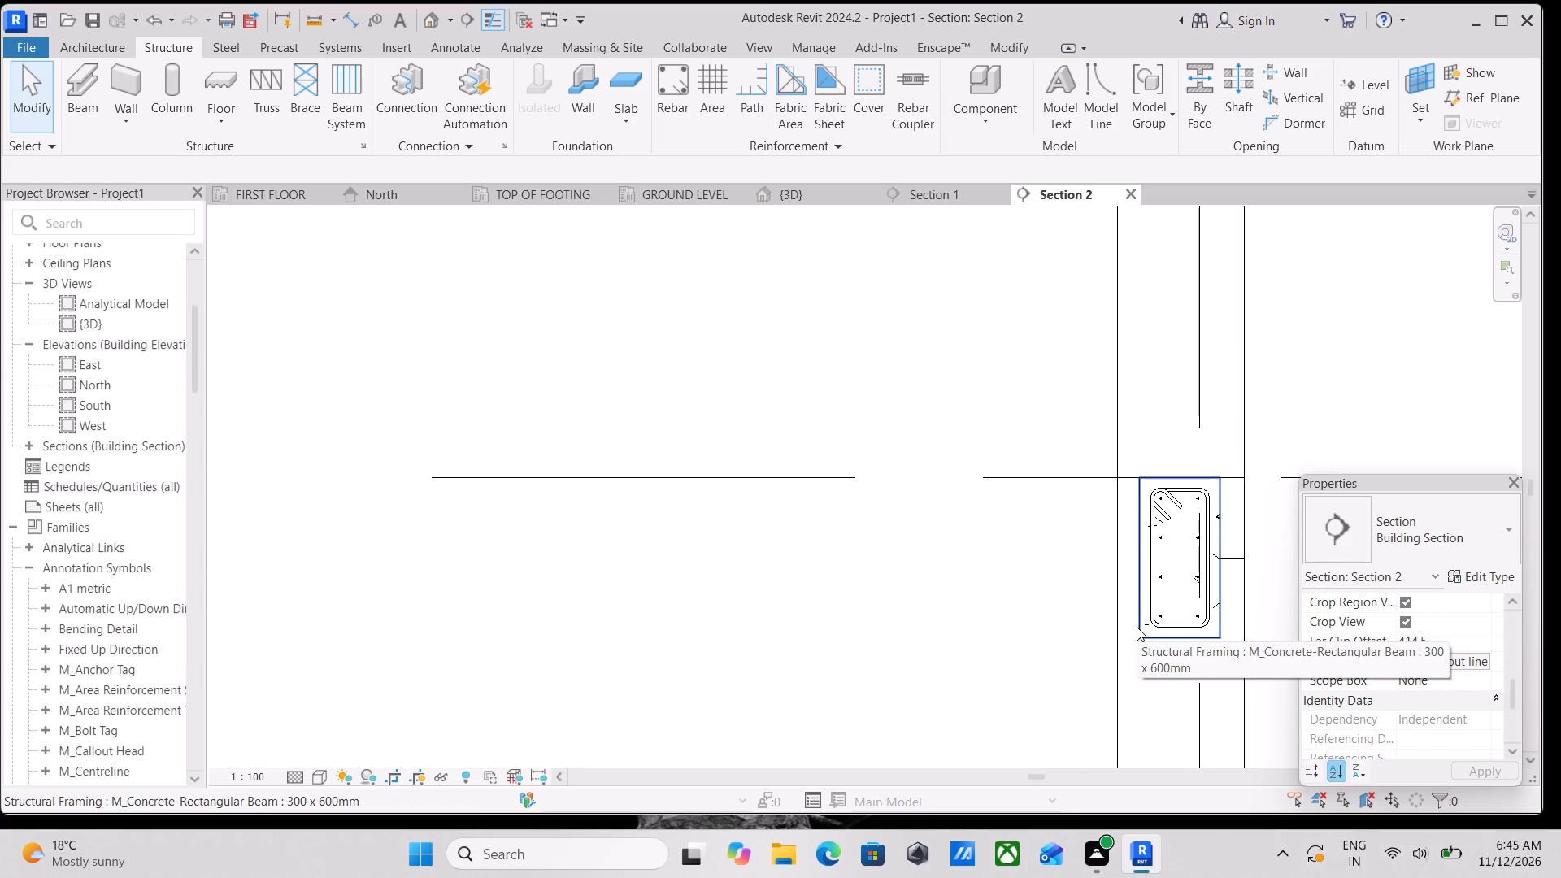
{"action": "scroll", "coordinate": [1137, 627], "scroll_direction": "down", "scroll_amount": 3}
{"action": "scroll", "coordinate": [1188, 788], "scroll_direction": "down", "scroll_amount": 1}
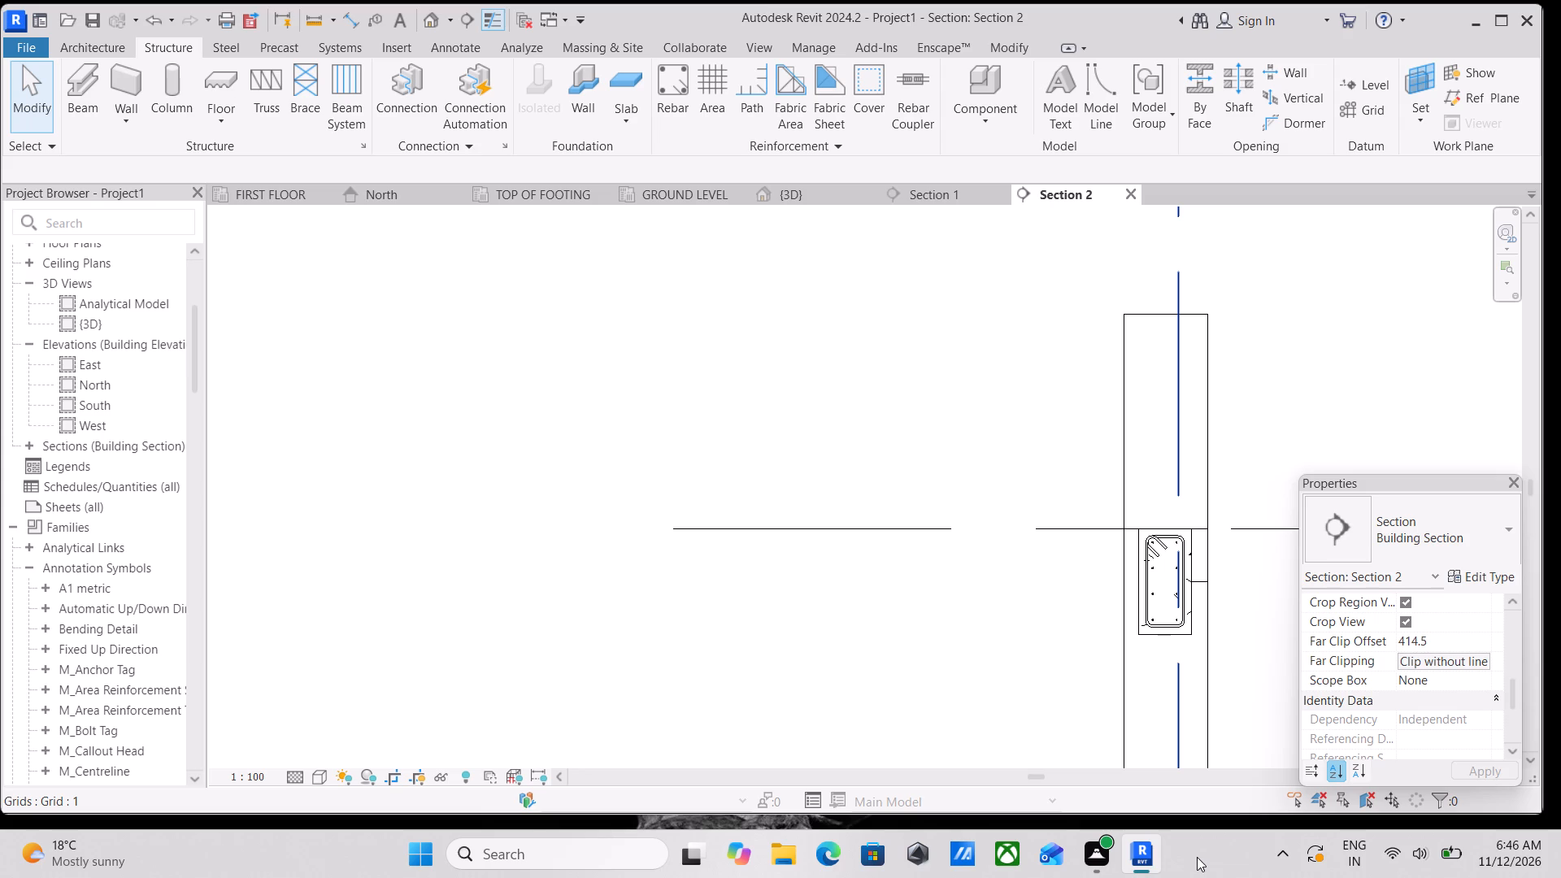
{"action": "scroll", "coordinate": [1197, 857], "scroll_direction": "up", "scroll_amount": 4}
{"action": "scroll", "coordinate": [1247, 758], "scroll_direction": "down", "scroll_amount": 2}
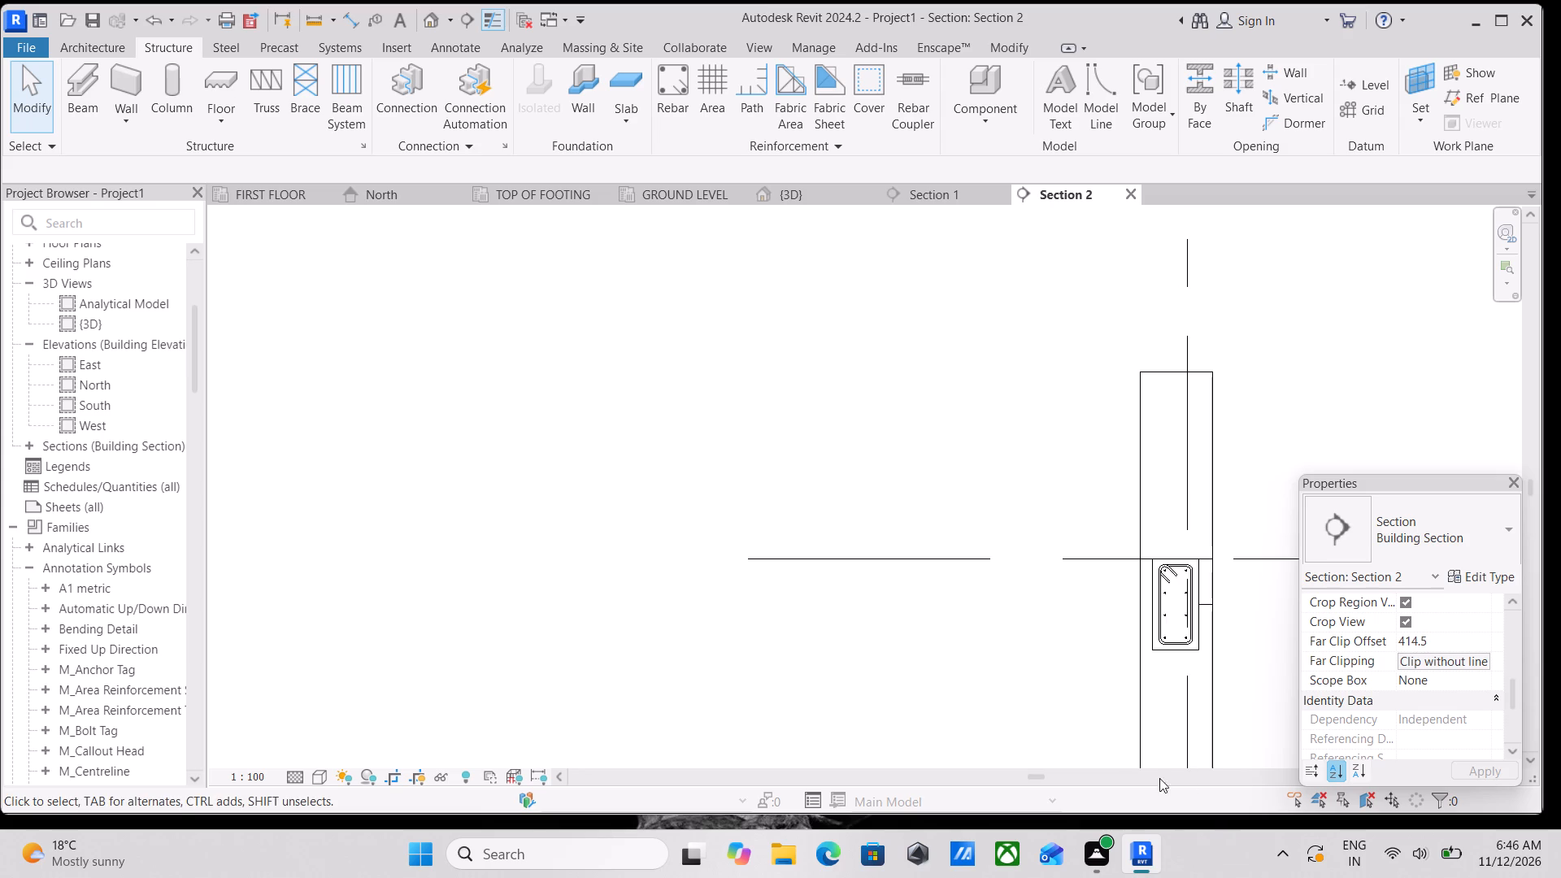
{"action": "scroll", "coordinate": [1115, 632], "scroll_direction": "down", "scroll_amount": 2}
Recheck the view visibility states of the second-row bar pair in Section 2.
{"action": "scroll", "coordinate": [1115, 632], "scroll_direction": "up", "scroll_amount": 1}
{"action": "middle_click_drag", "start_coordinate": [1115, 632], "coordinate": [1089, 502]}
{"action": "scroll", "coordinate": [1140, 522], "scroll_direction": "up", "scroll_amount": 5}
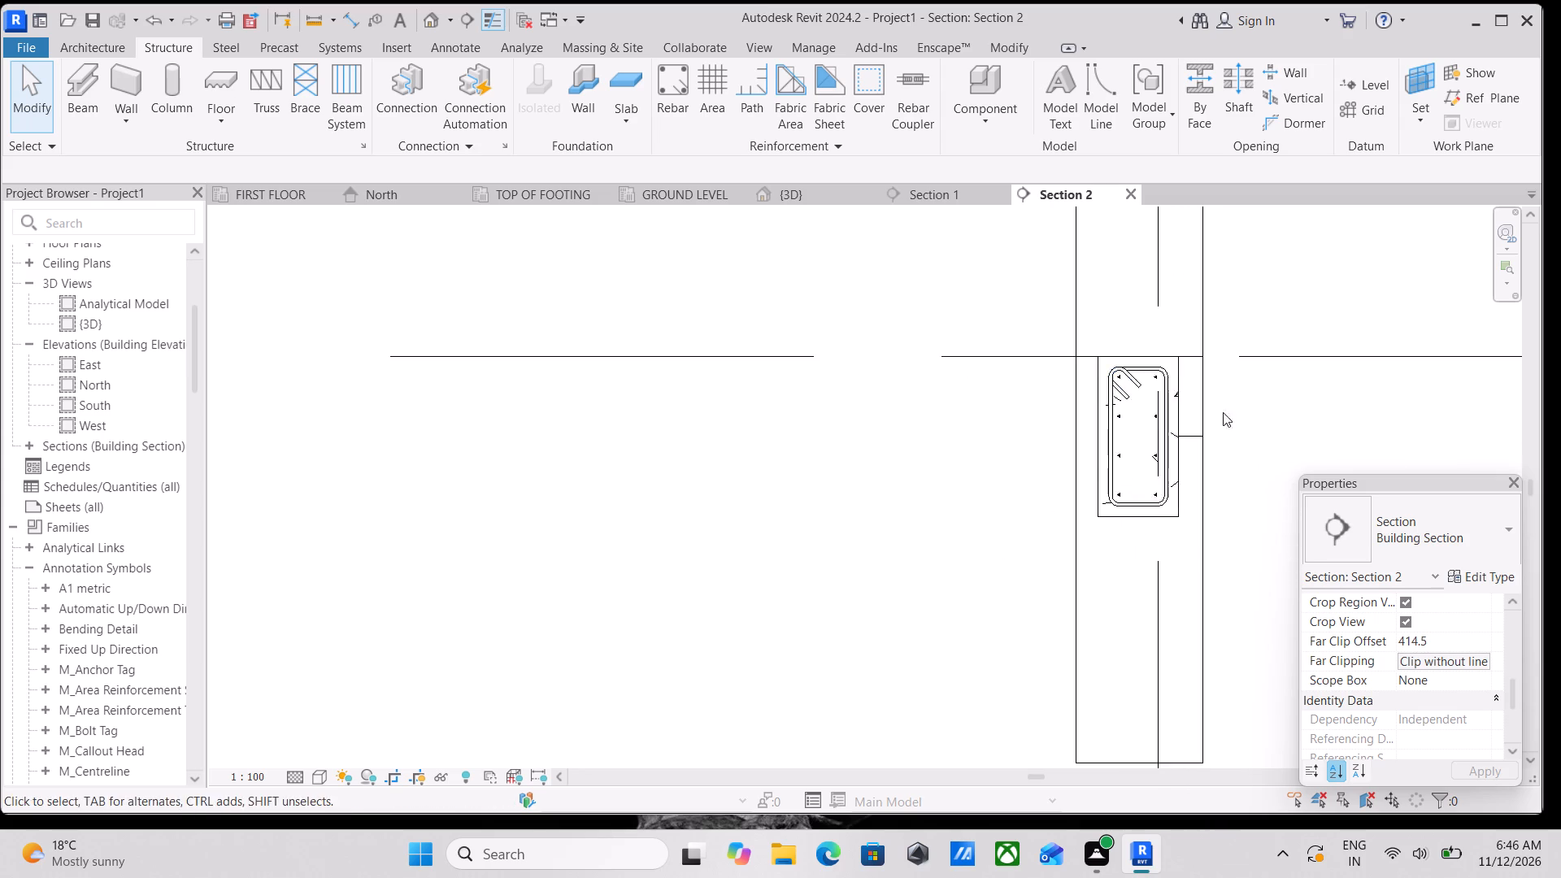
{"action": "scroll", "coordinate": [1246, 379], "scroll_direction": "up", "scroll_amount": 6}
{"action": "scroll", "coordinate": [1121, 415], "scroll_direction": "up", "scroll_amount": 3}
{"action": "left_click", "coordinate": [1122, 428]}
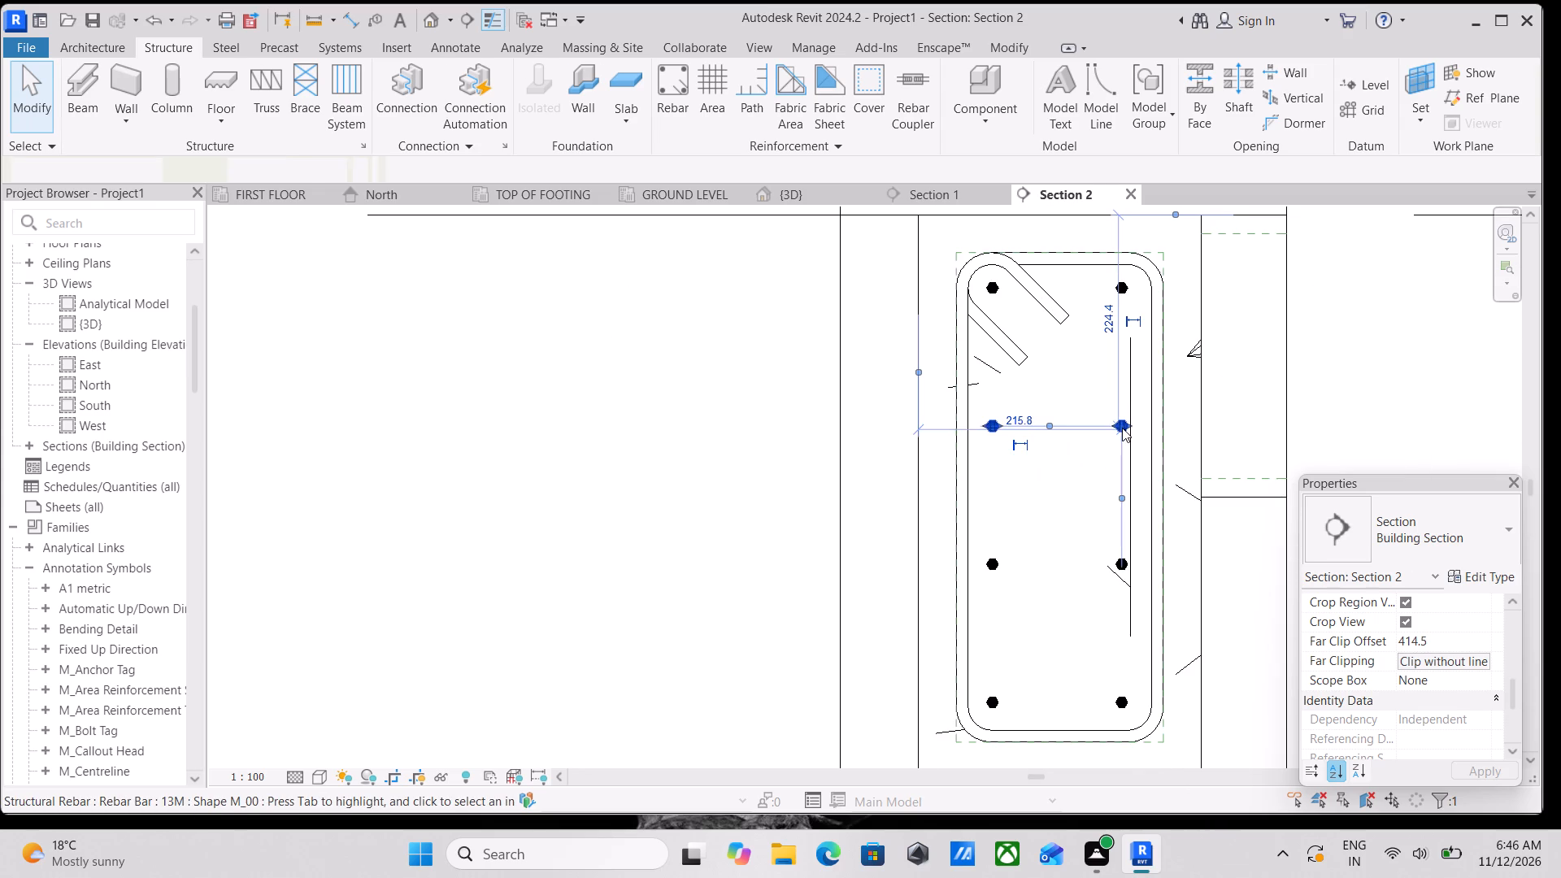
{"action": "left_click", "coordinate": [1422, 679]}
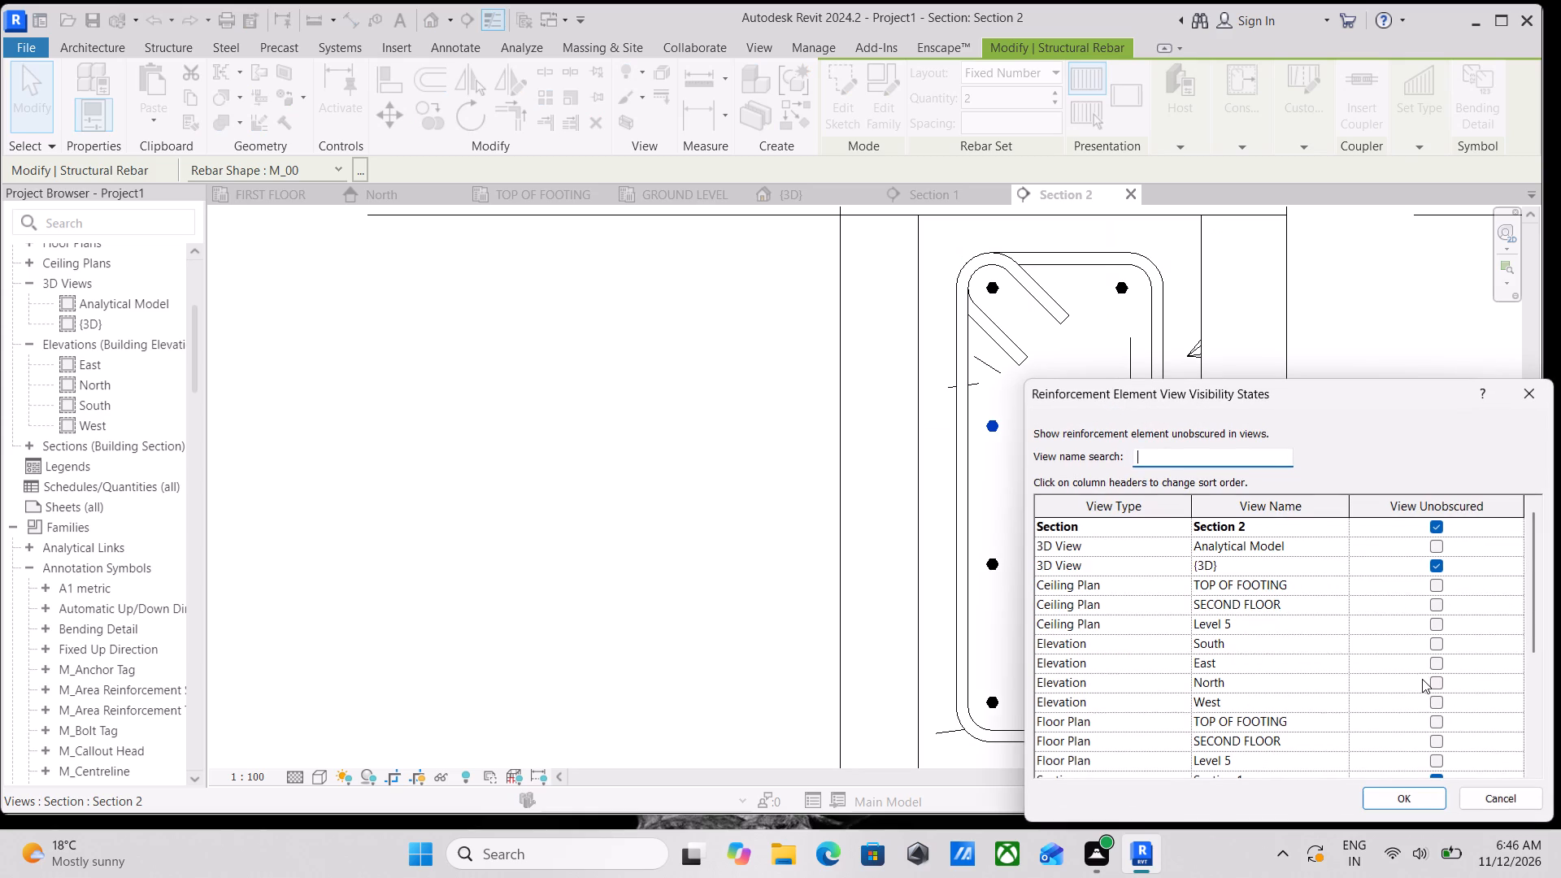
{"action": "left_click", "coordinate": [1402, 794]}
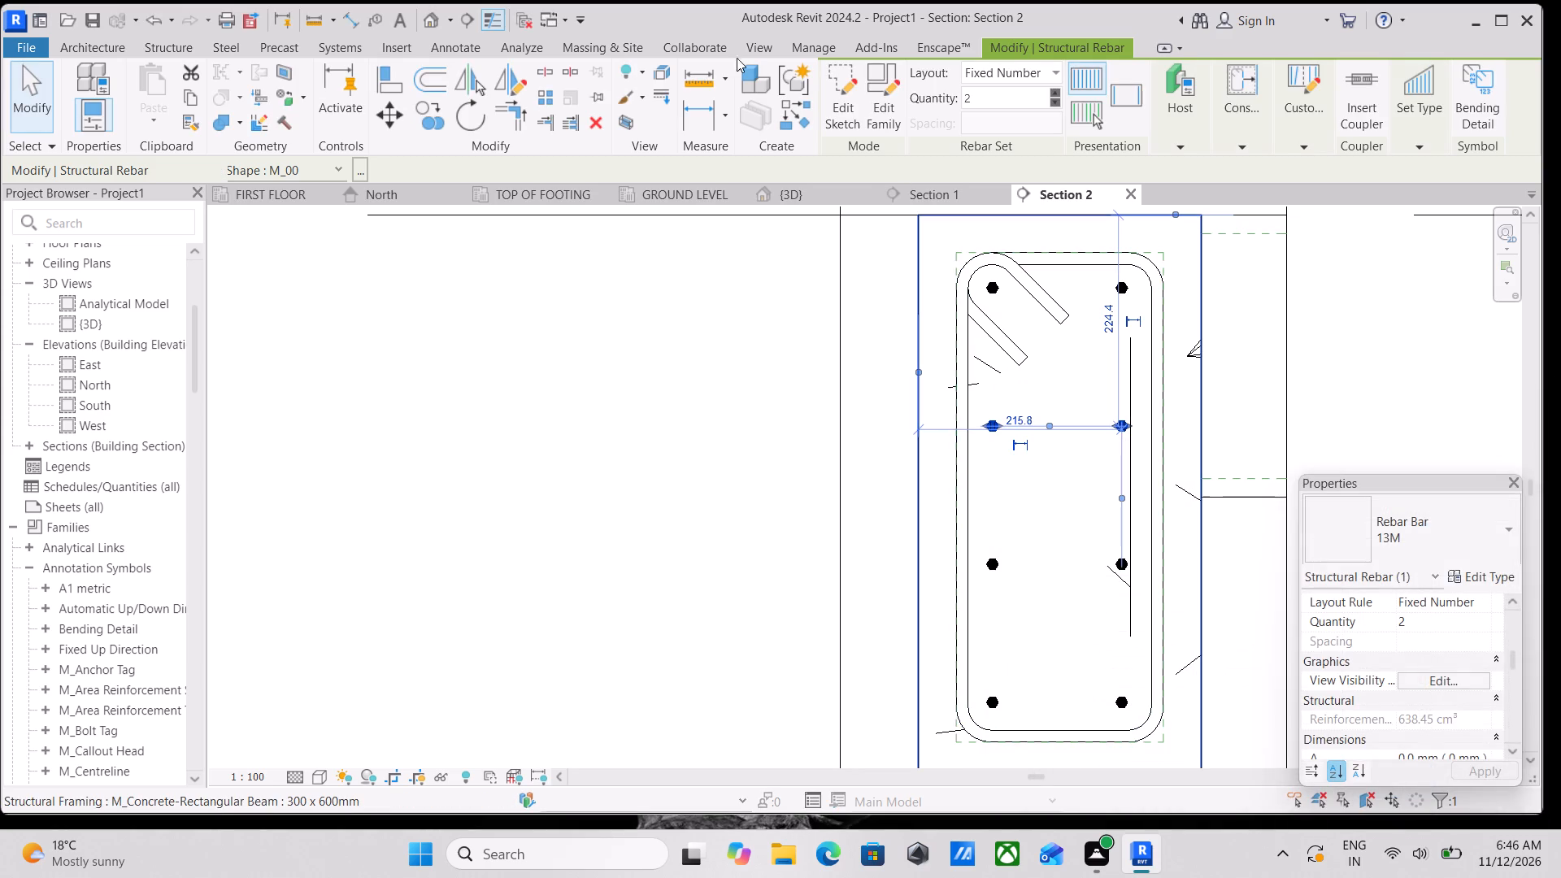
Examine the beam's stirrup and four rows of bars in the 3D view, finishing with a straight view from the Left.
{"action": "left_click", "coordinate": [796, 190]}
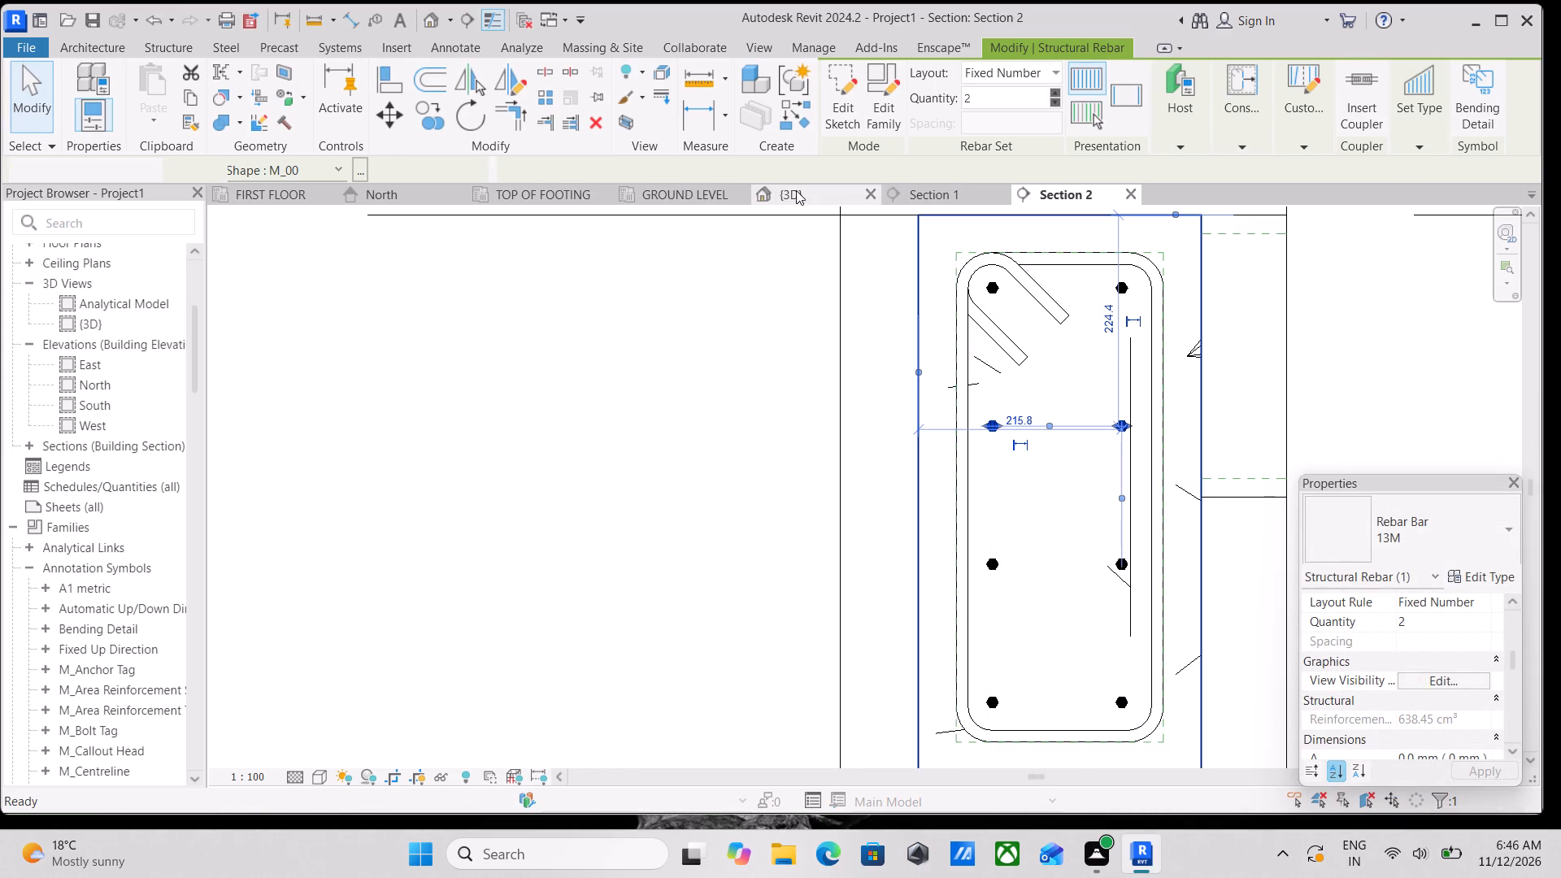
{"action": "scroll", "coordinate": [867, 476], "scroll_direction": "up", "scroll_amount": 2}
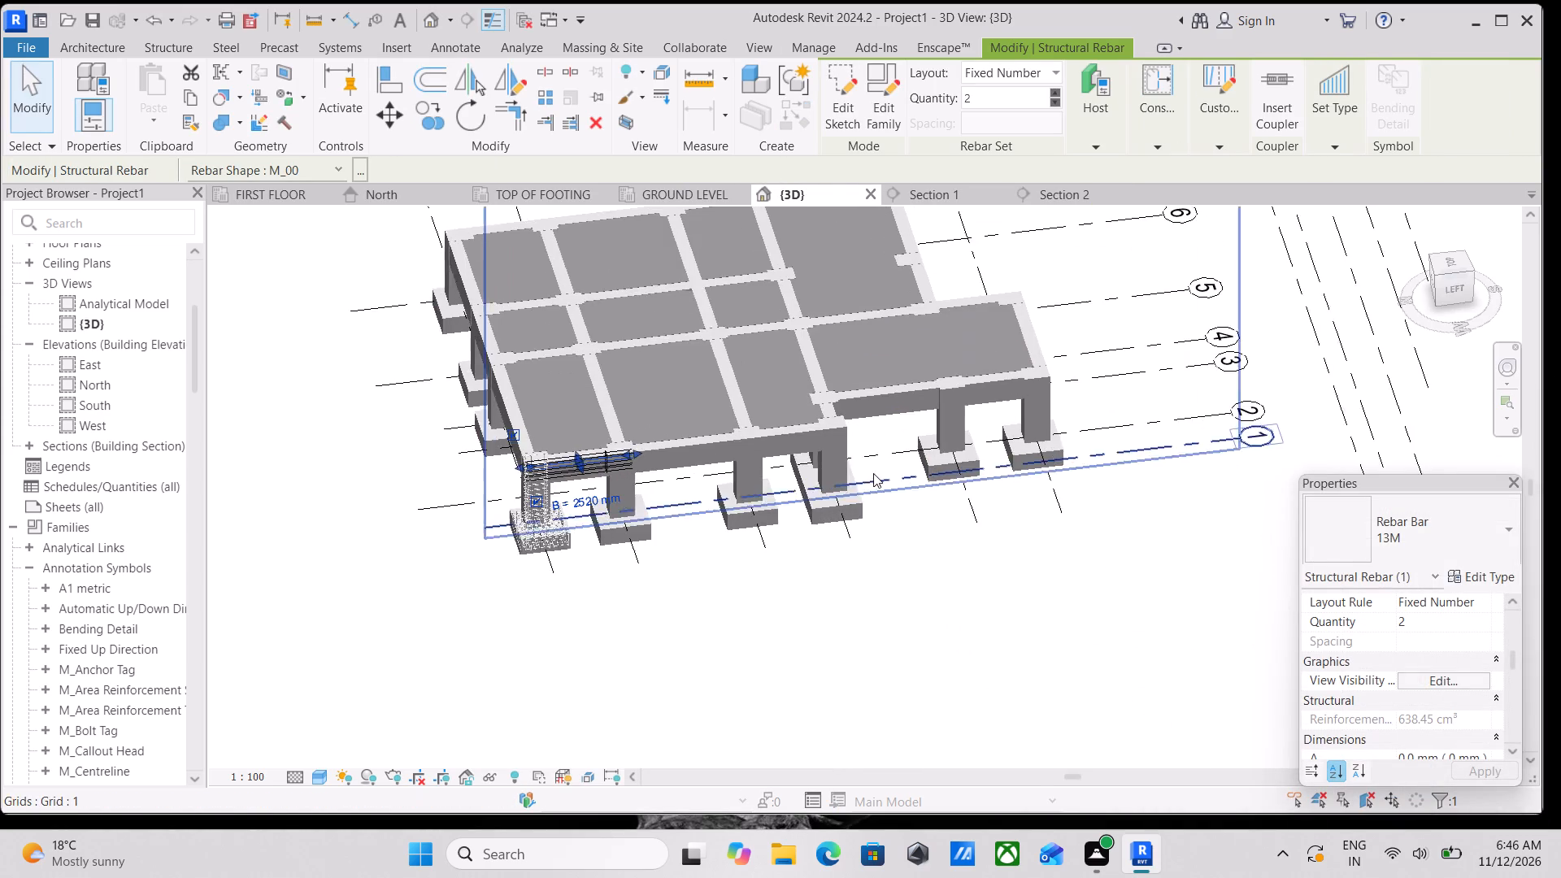
{"action": "middle_click_drag", "start_coordinate": [915, 472], "coordinate": [1213, 480]}
{"action": "scroll", "coordinate": [902, 475], "scroll_direction": "up", "scroll_amount": 4}
{"action": "middle_click_drag", "start_coordinate": [933, 480], "coordinate": [1199, 419]}
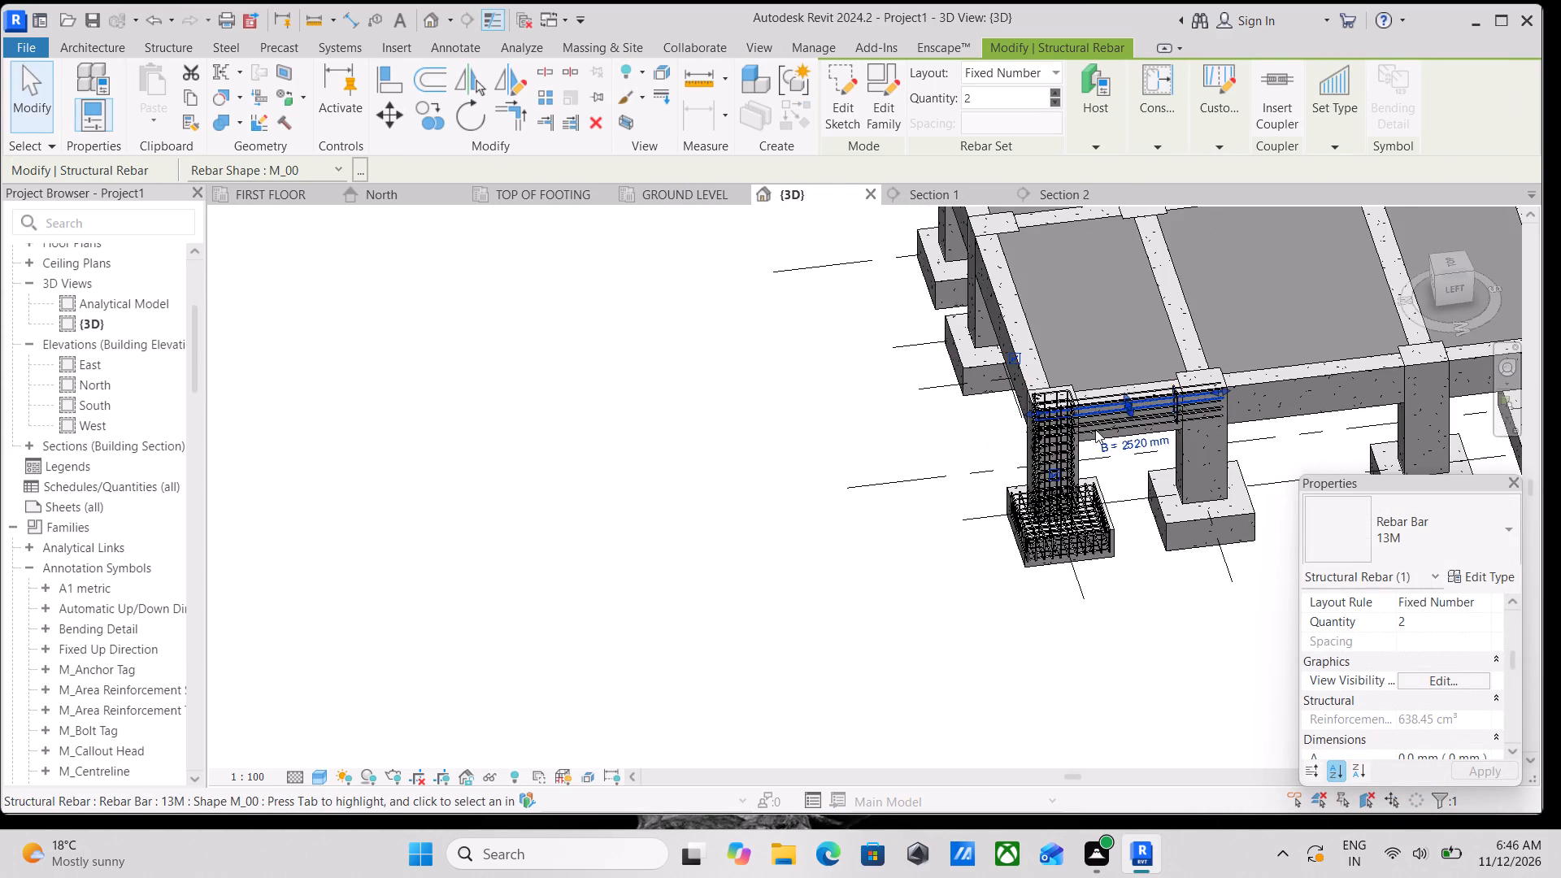
{"action": "scroll", "coordinate": [1092, 429], "scroll_direction": "up", "scroll_amount": 7}
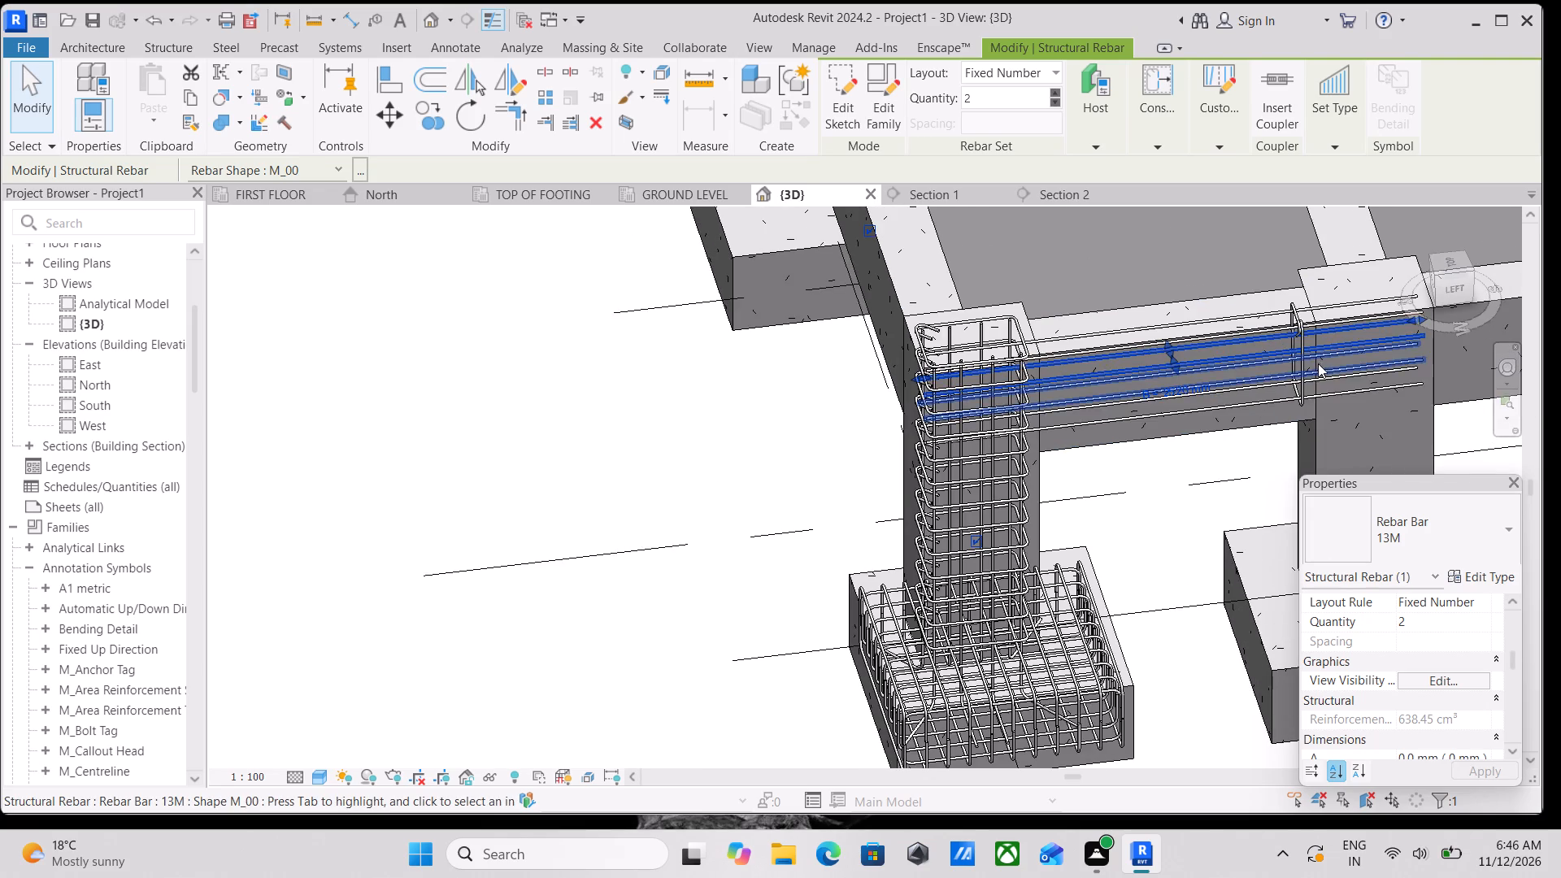
{"action": "scroll", "coordinate": [1317, 363], "scroll_direction": "up", "scroll_amount": 5}
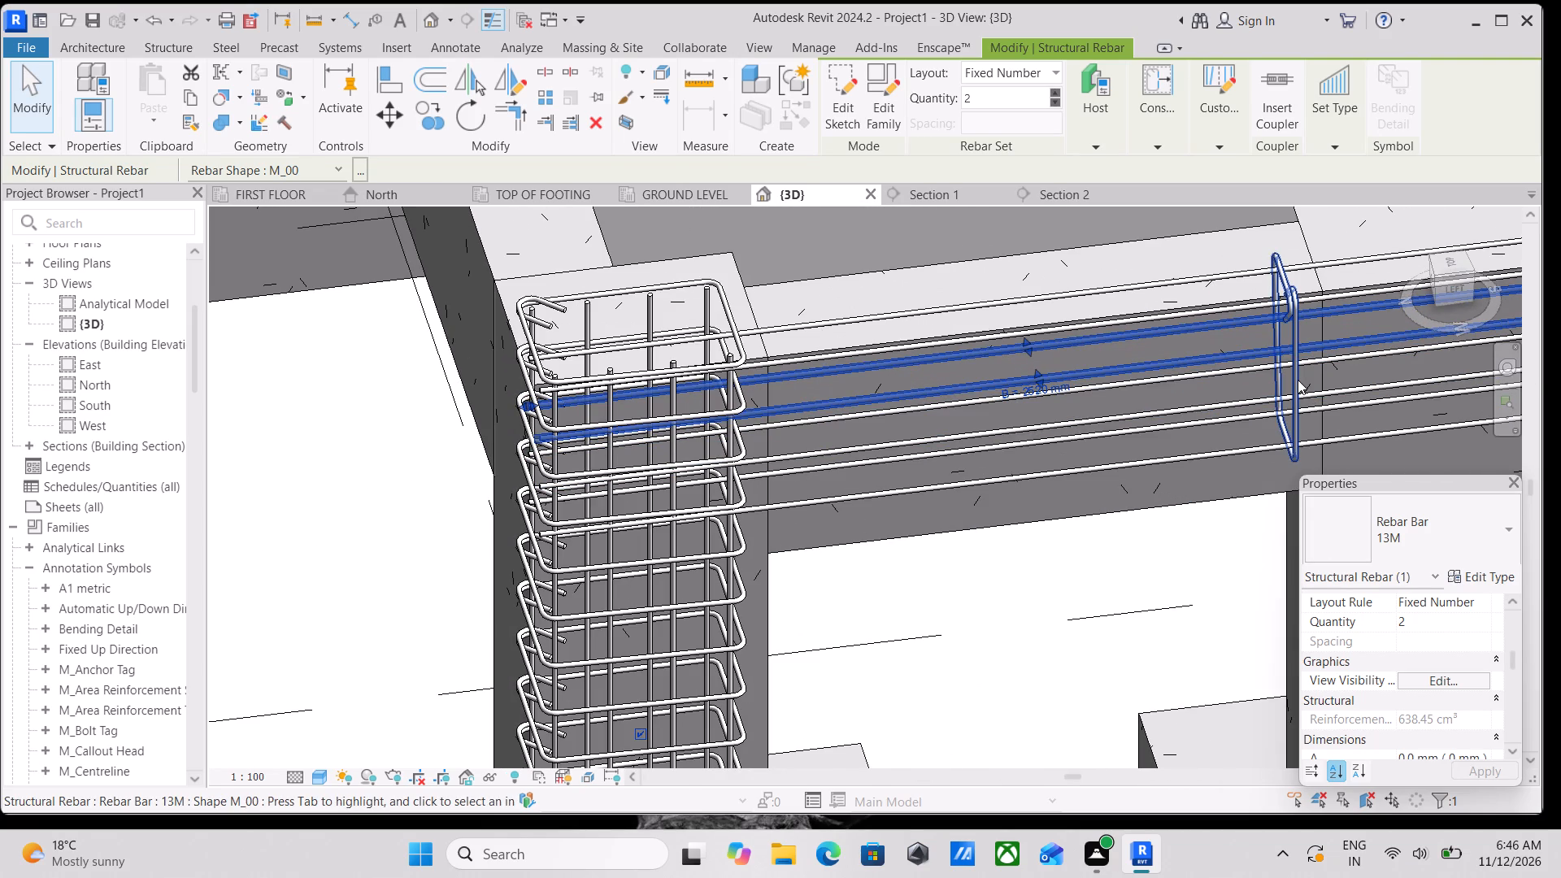
{"action": "left_click", "coordinate": [1298, 380]}
{"action": "scroll", "coordinate": [1181, 428], "scroll_direction": "down", "scroll_amount": 2}
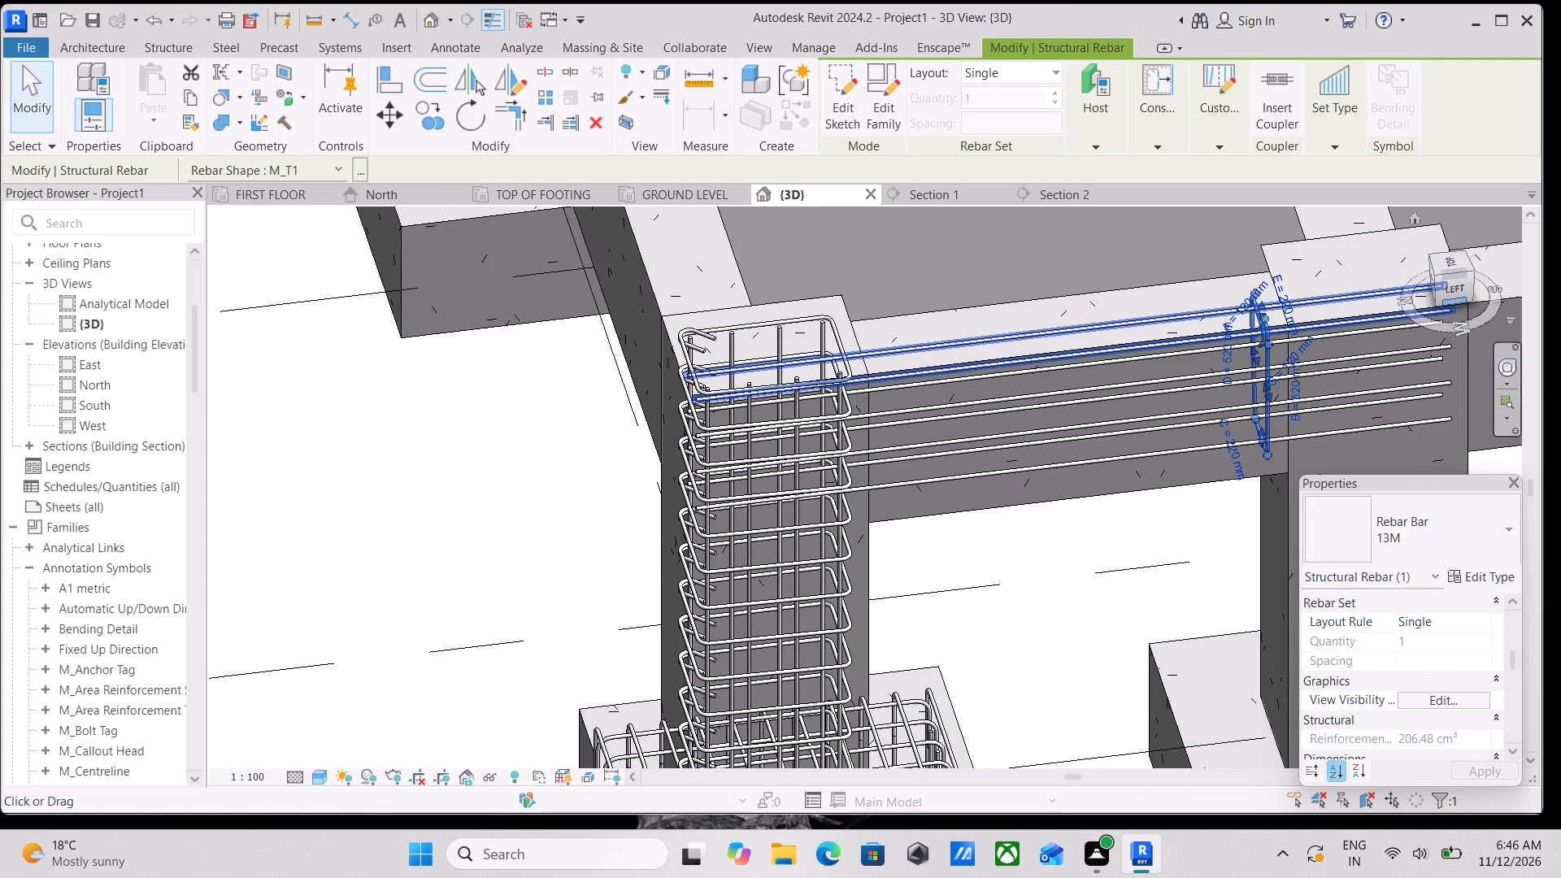
{"action": "left_click", "coordinate": [1450, 290]}
{"action": "scroll", "coordinate": [1086, 437], "scroll_direction": "down", "scroll_amount": 5}
{"action": "scroll", "coordinate": [905, 514], "scroll_direction": "down", "scroll_amount": 3}
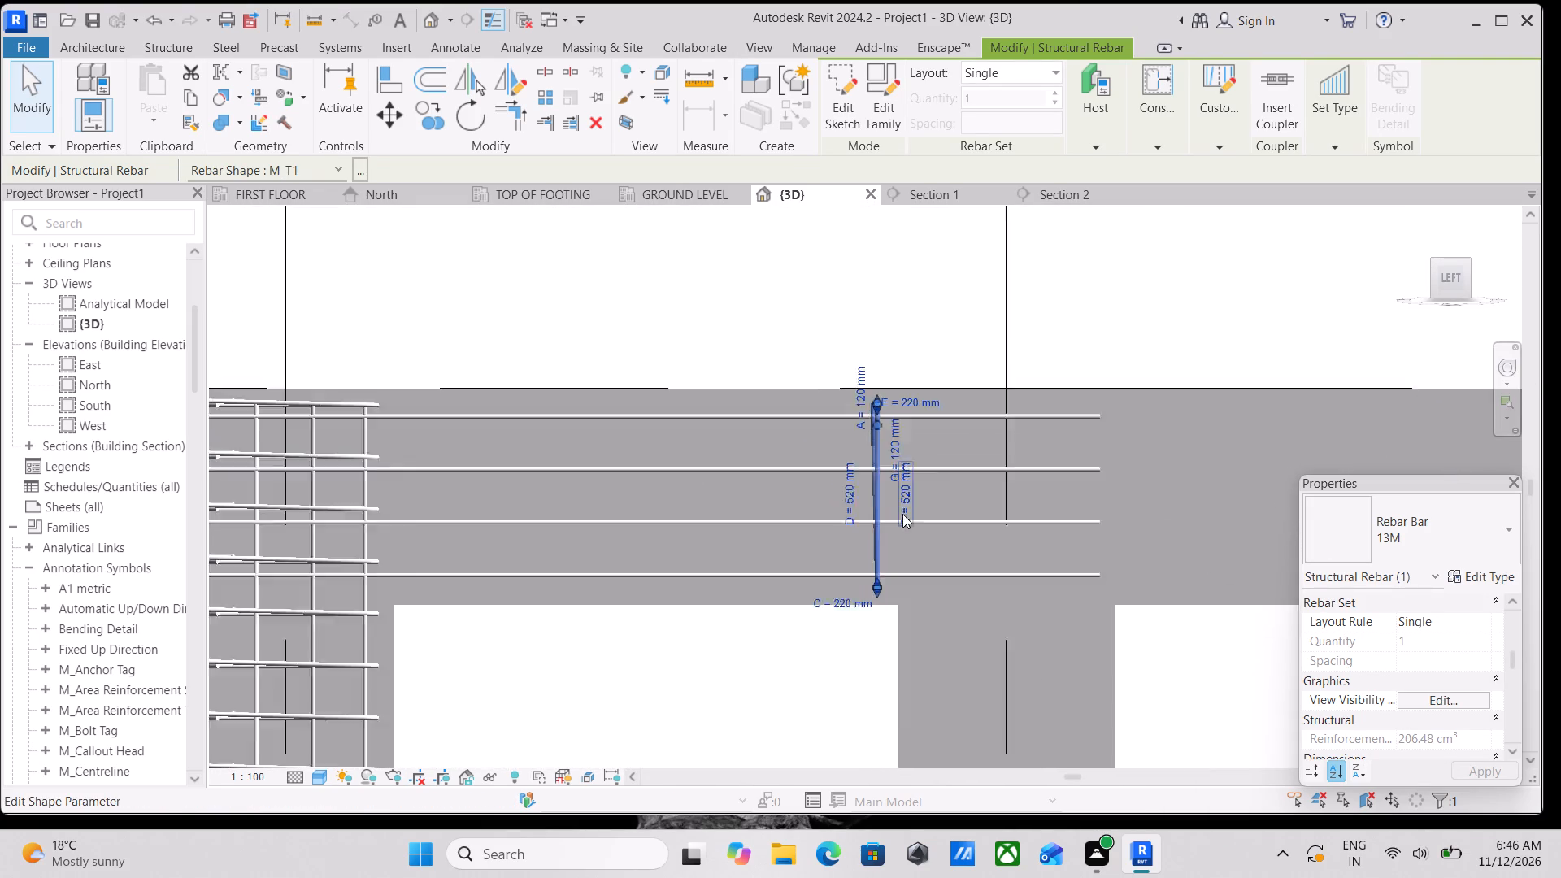
{"action": "scroll", "coordinate": [902, 514], "scroll_direction": "down", "scroll_amount": 2}
{"action": "middle_click_drag", "start_coordinate": [902, 511], "coordinate": [1060, 480]}
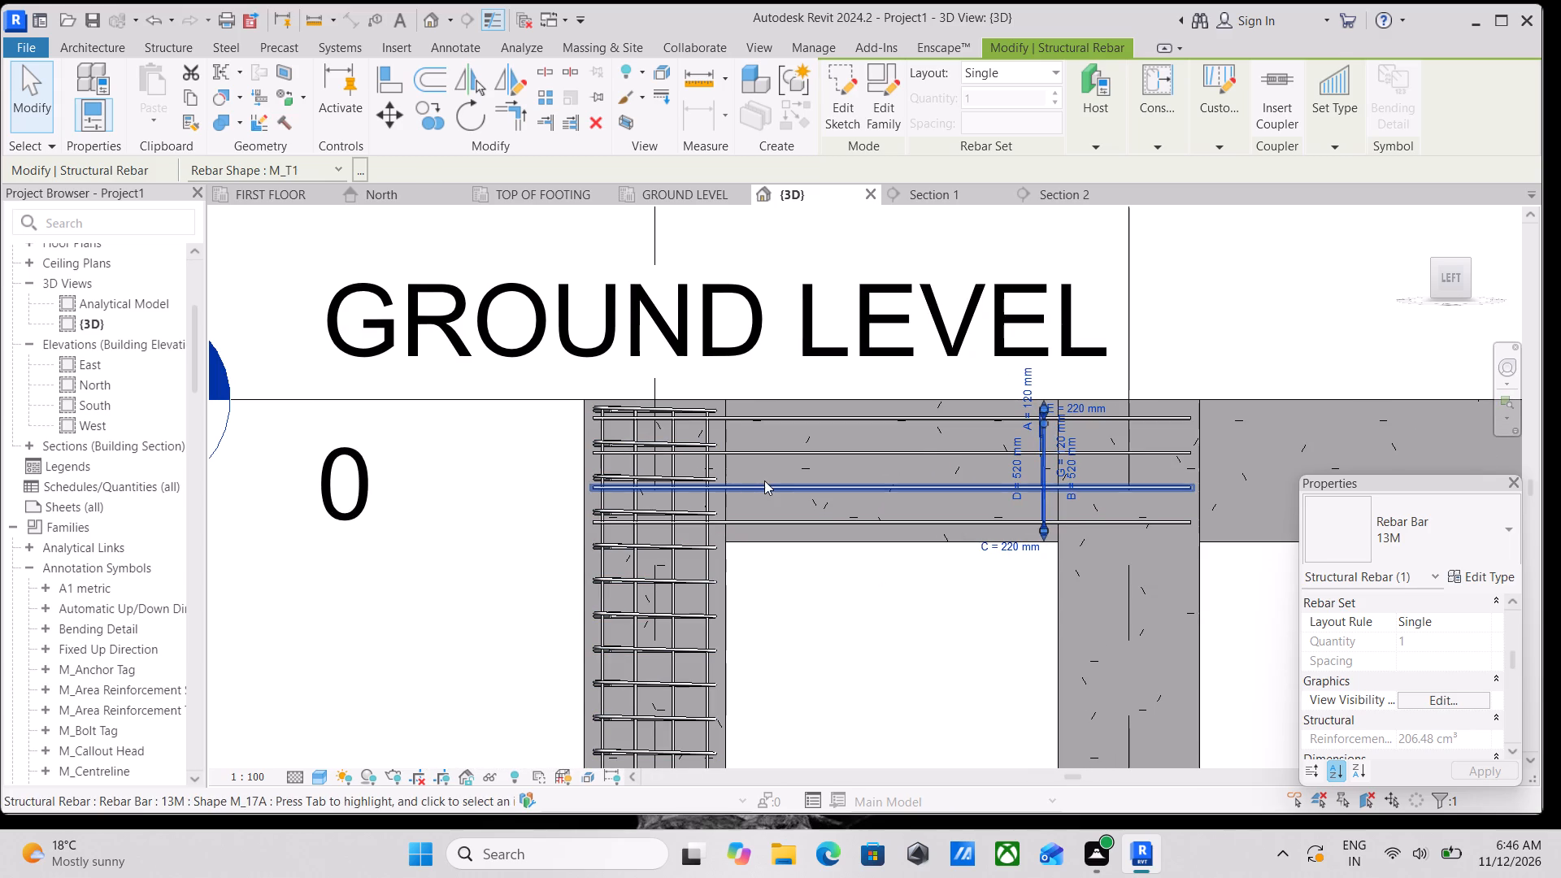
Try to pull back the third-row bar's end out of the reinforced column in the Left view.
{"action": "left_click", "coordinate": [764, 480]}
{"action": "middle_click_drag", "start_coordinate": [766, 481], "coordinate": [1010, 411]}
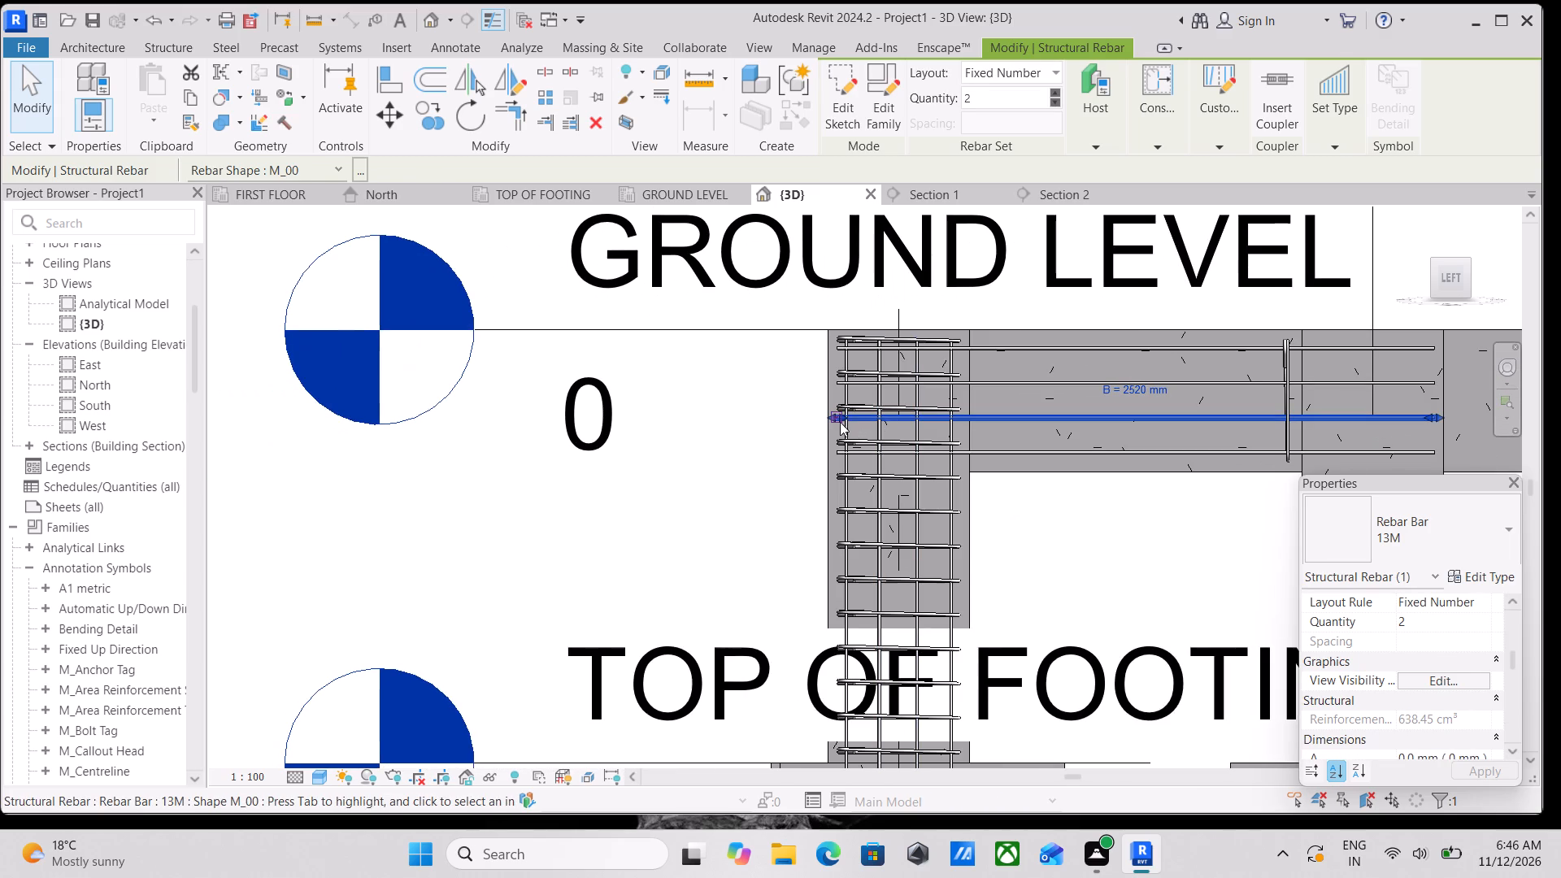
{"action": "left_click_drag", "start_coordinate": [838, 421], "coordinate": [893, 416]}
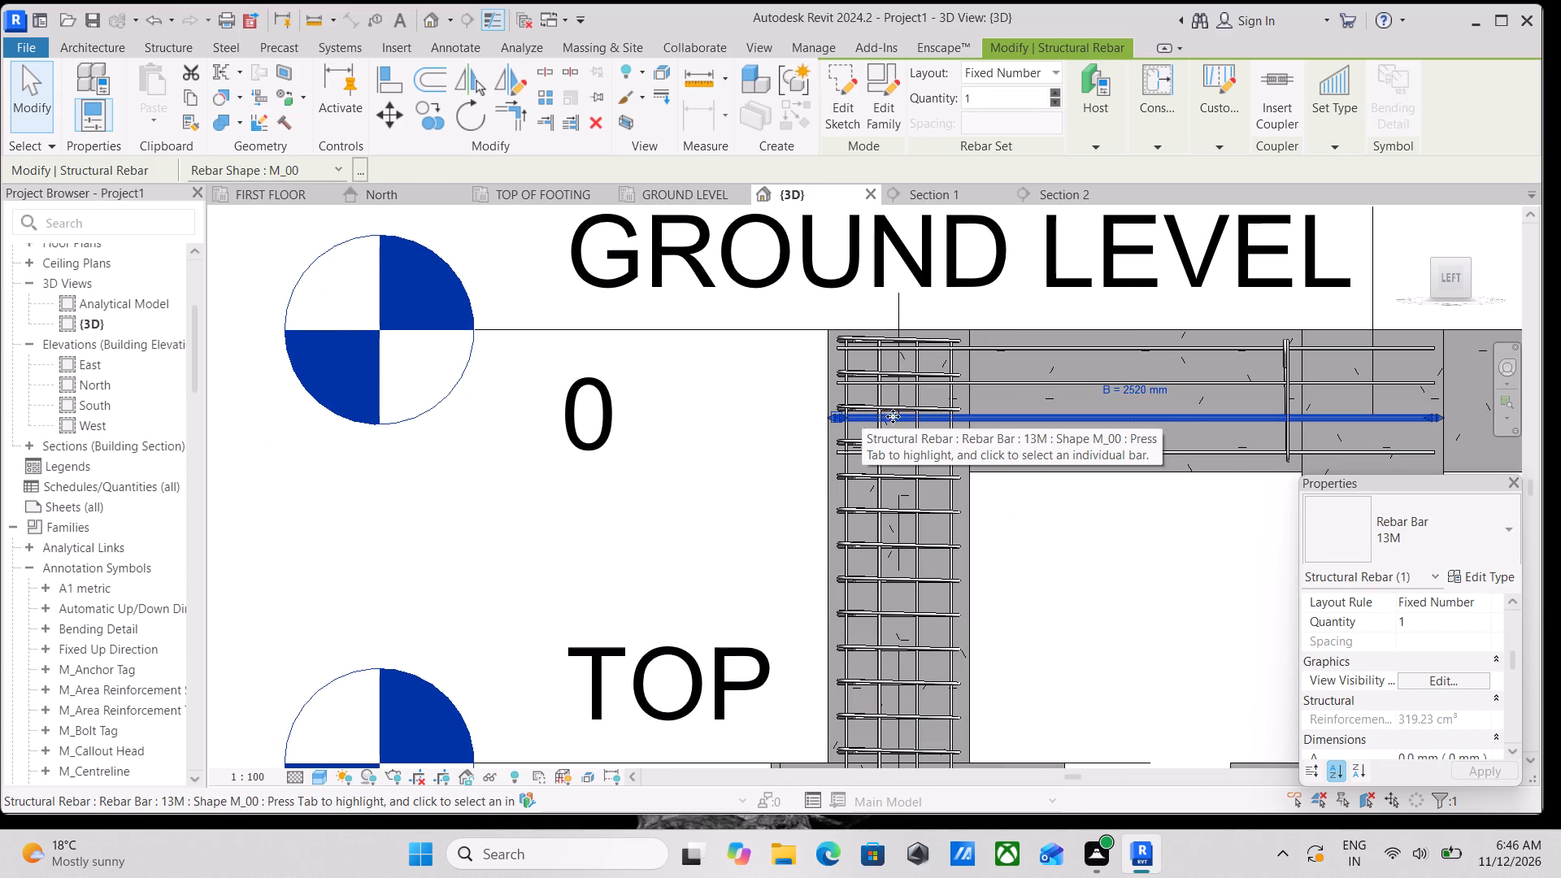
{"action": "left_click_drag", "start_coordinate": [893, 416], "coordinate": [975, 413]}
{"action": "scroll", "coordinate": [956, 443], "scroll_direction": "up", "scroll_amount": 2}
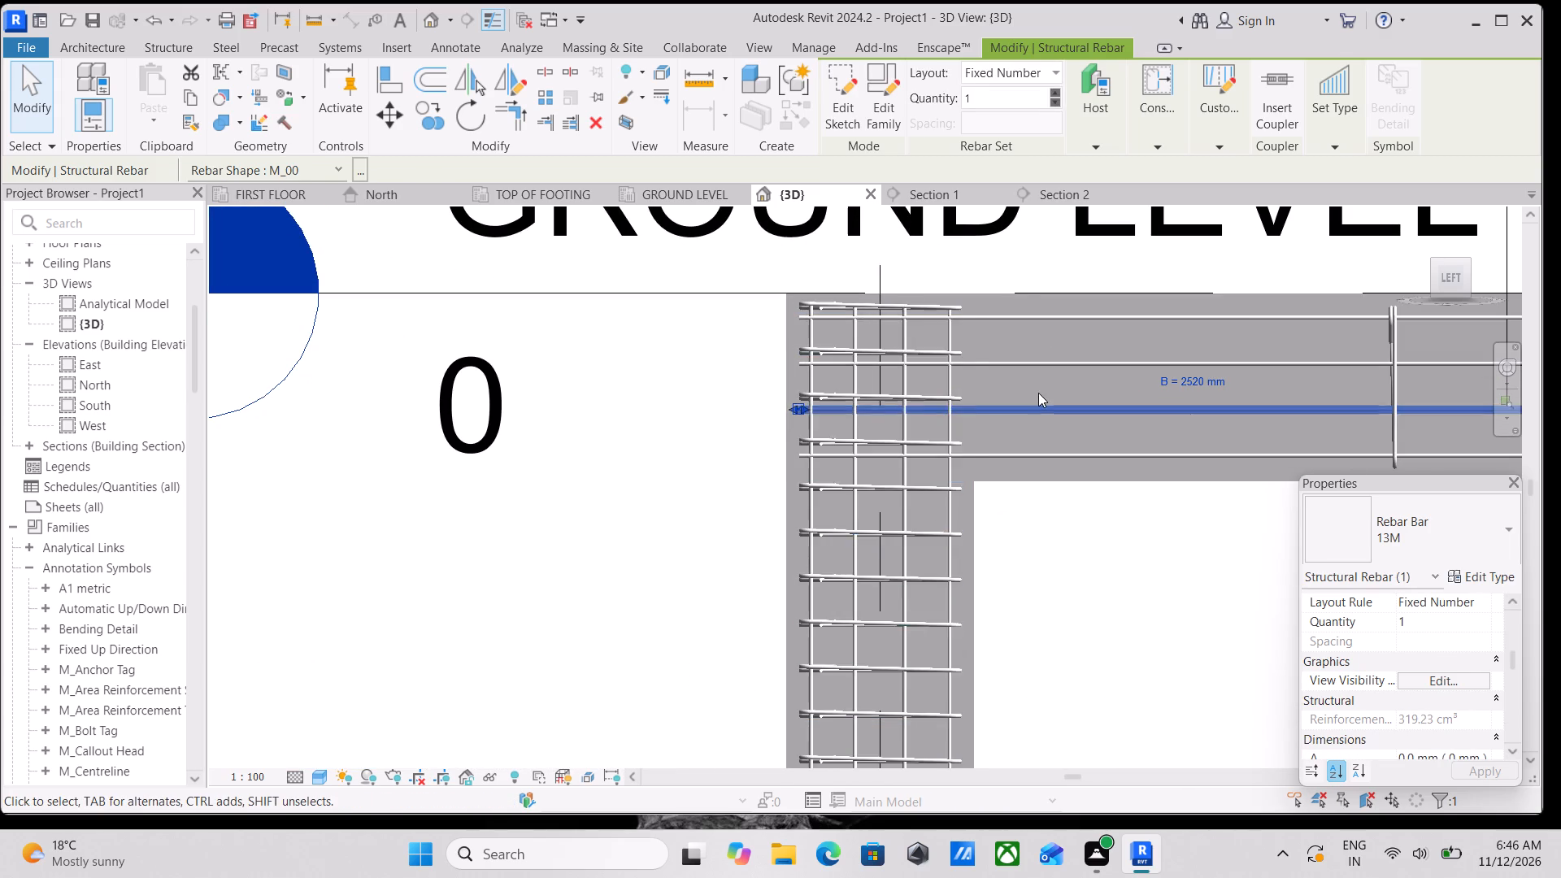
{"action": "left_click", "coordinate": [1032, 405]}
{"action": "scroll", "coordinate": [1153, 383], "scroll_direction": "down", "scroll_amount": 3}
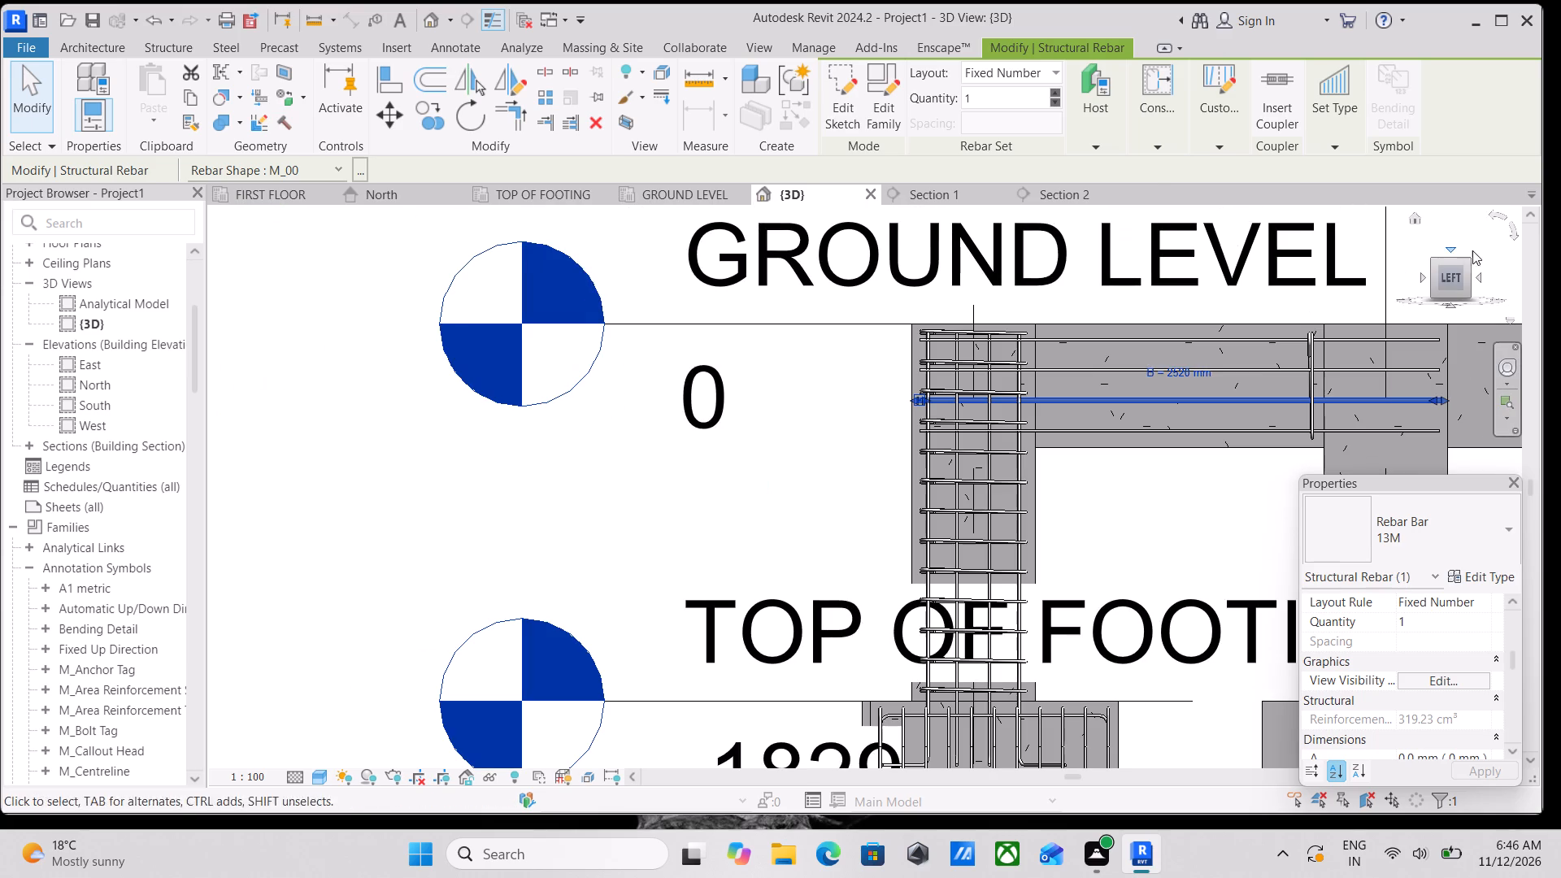
In the Top view, shorten the selected single third-row bar so its start lies just outside the reinforced column's face.
{"action": "left_click", "coordinate": [1454, 249]}
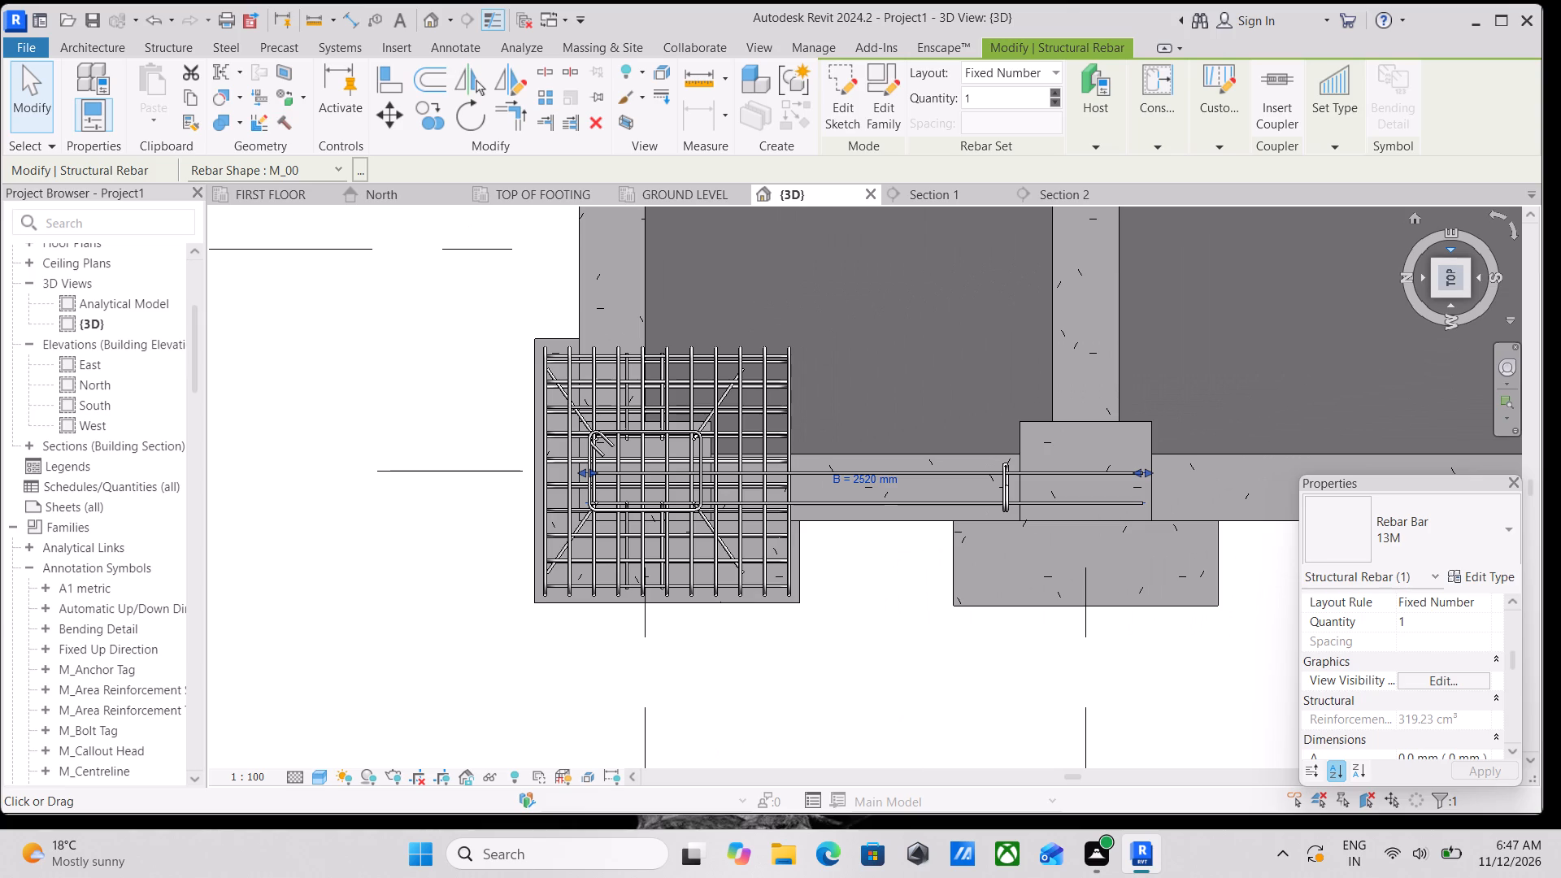
{"action": "scroll", "coordinate": [1317, 181], "scroll_direction": "down", "scroll_amount": 2}
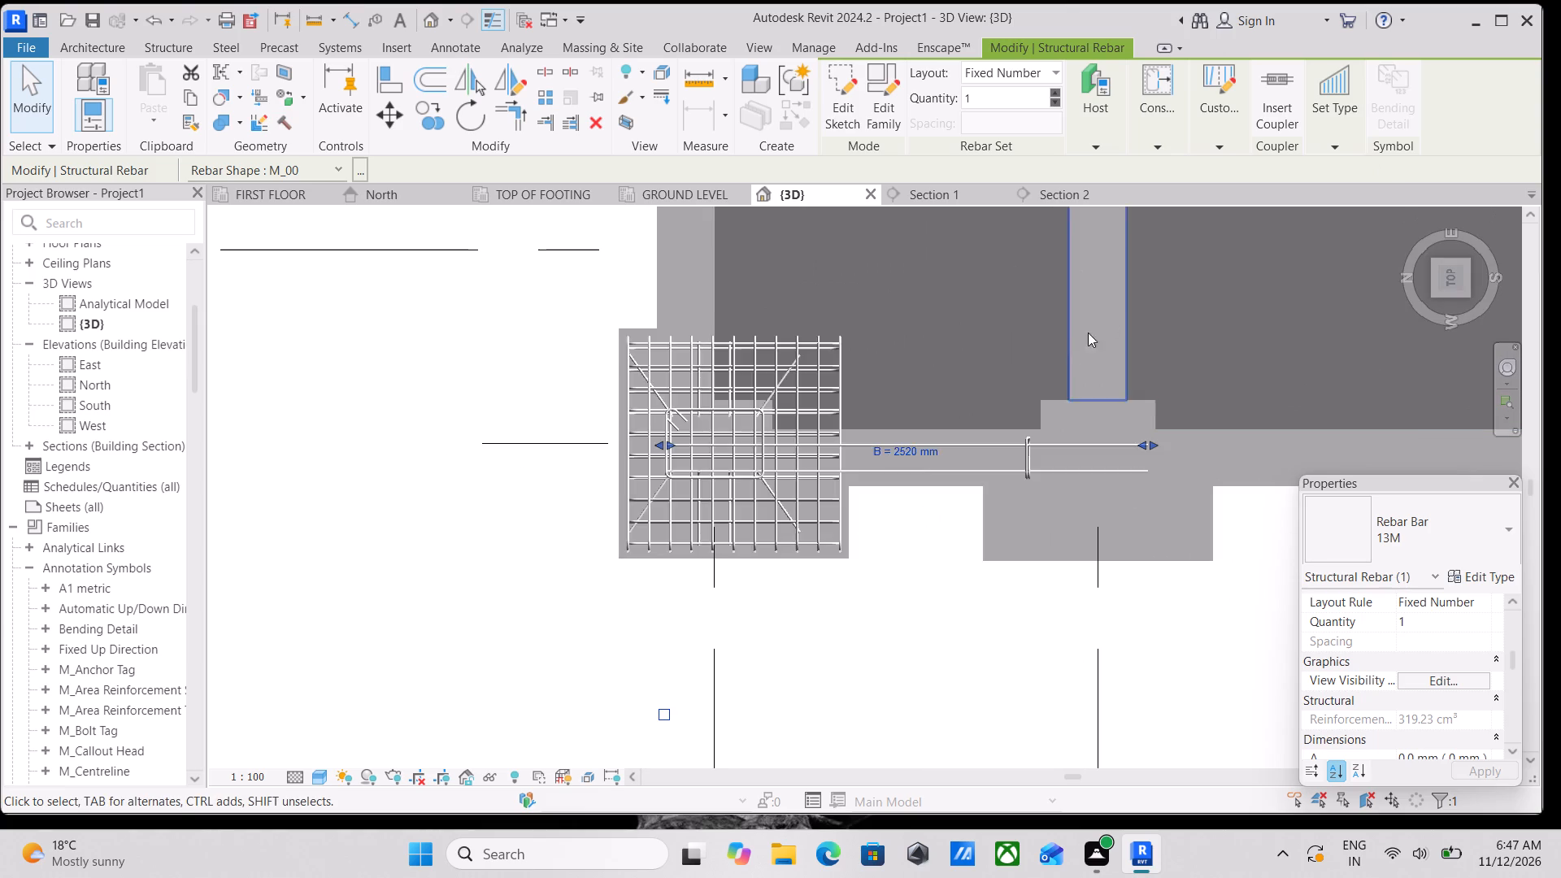
{"action": "scroll", "coordinate": [928, 379], "scroll_direction": "up", "scroll_amount": 2}
{"action": "left_click", "coordinate": [867, 459]}
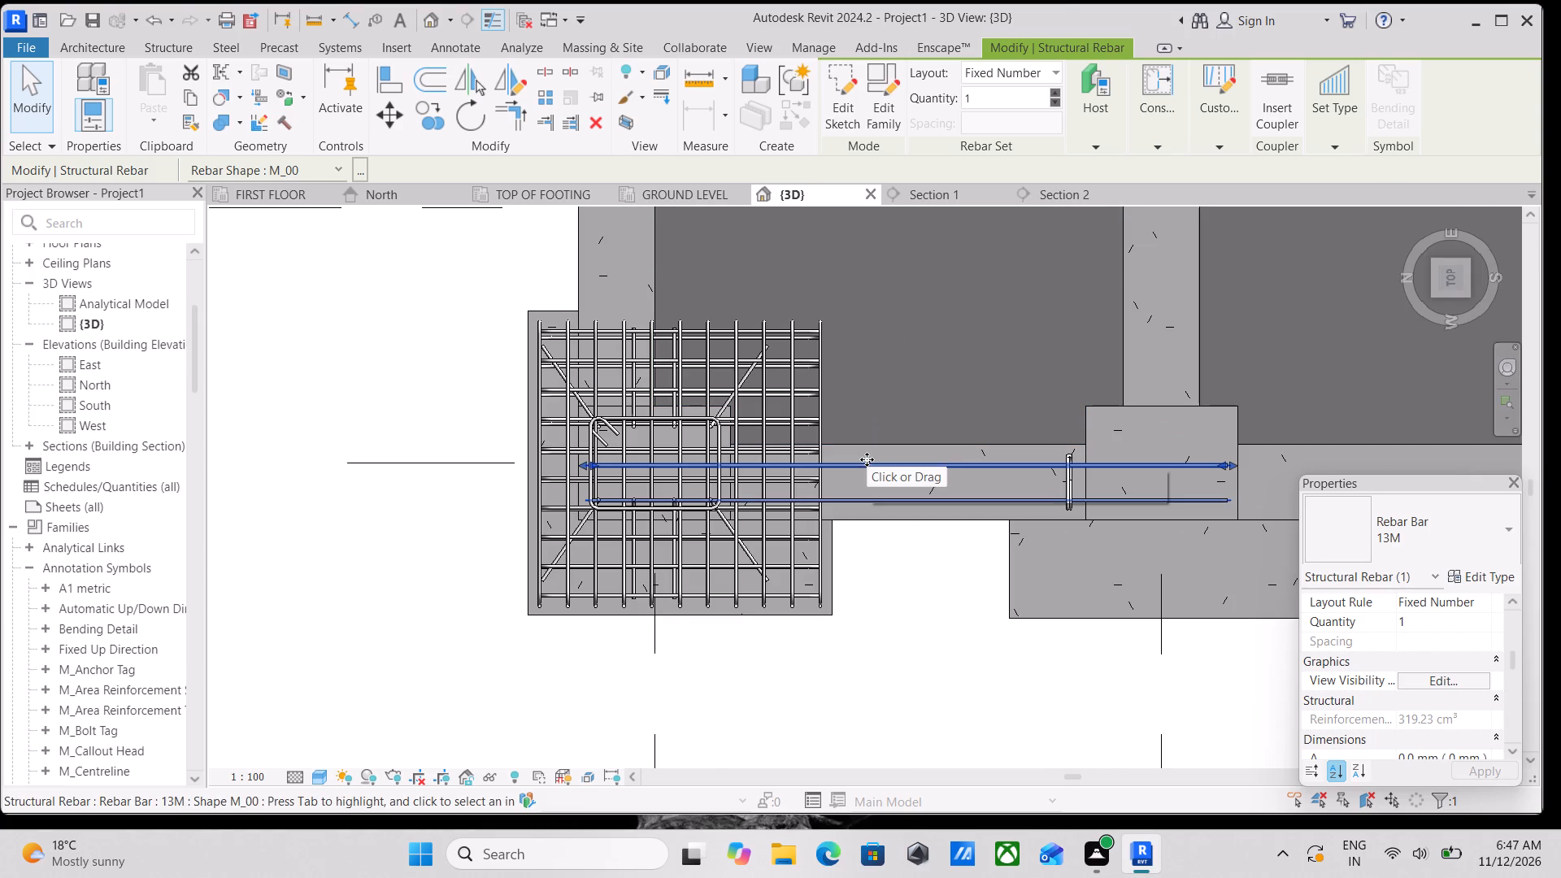
{"action": "middle_click_drag", "start_coordinate": [867, 474], "coordinate": [1085, 485]}
{"action": "scroll", "coordinate": [781, 492], "scroll_direction": "up", "scroll_amount": 2}
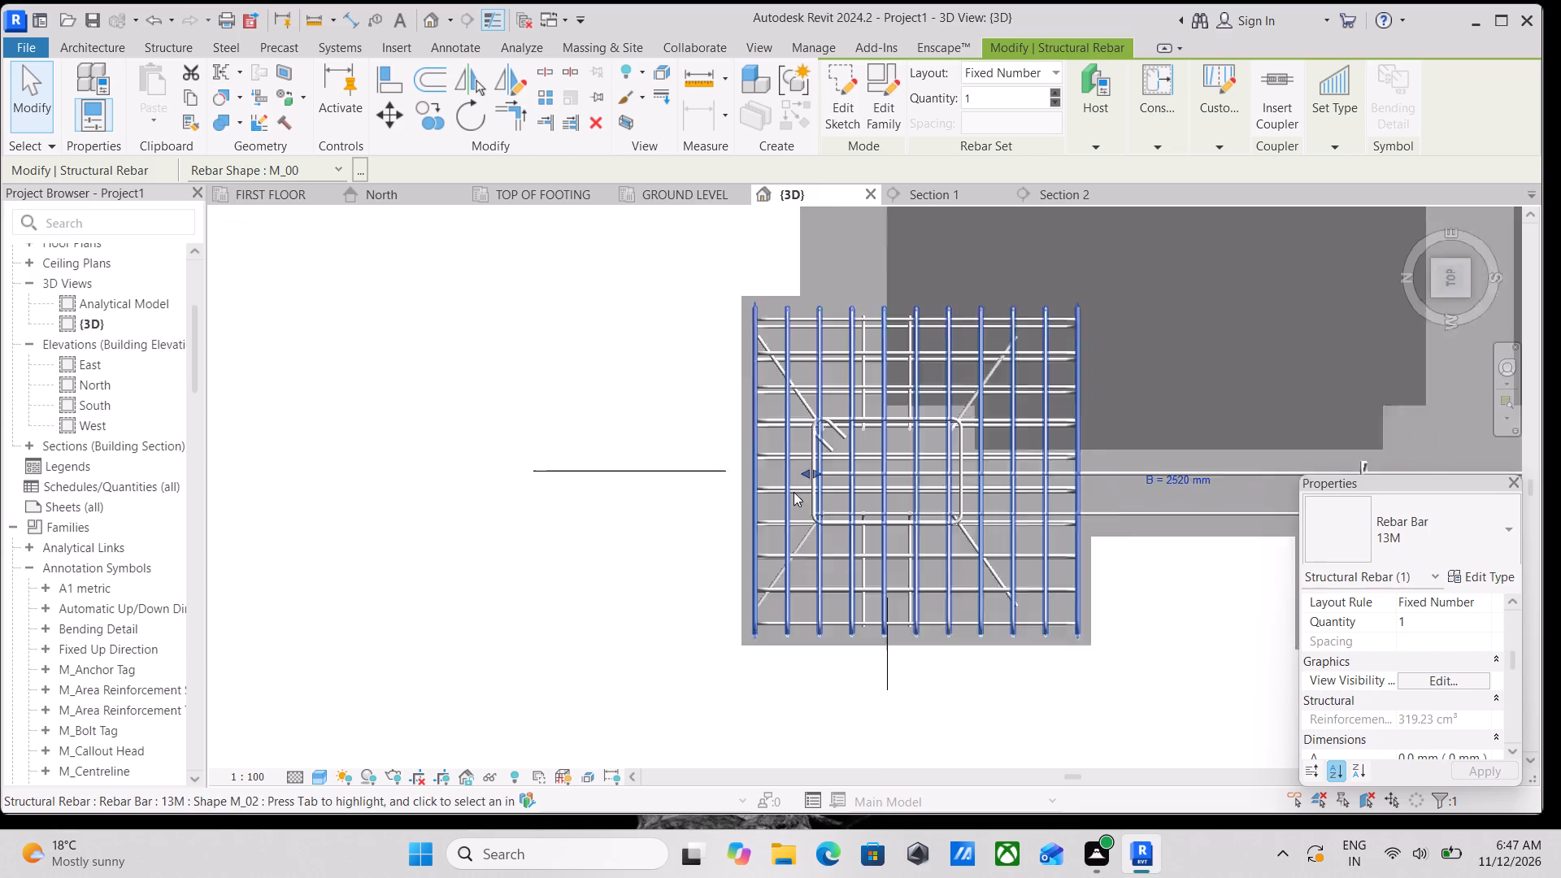
{"action": "scroll", "coordinate": [794, 492], "scroll_direction": "up", "scroll_amount": 4}
{"action": "left_click_drag", "start_coordinate": [820, 458], "coordinate": [837, 460]}
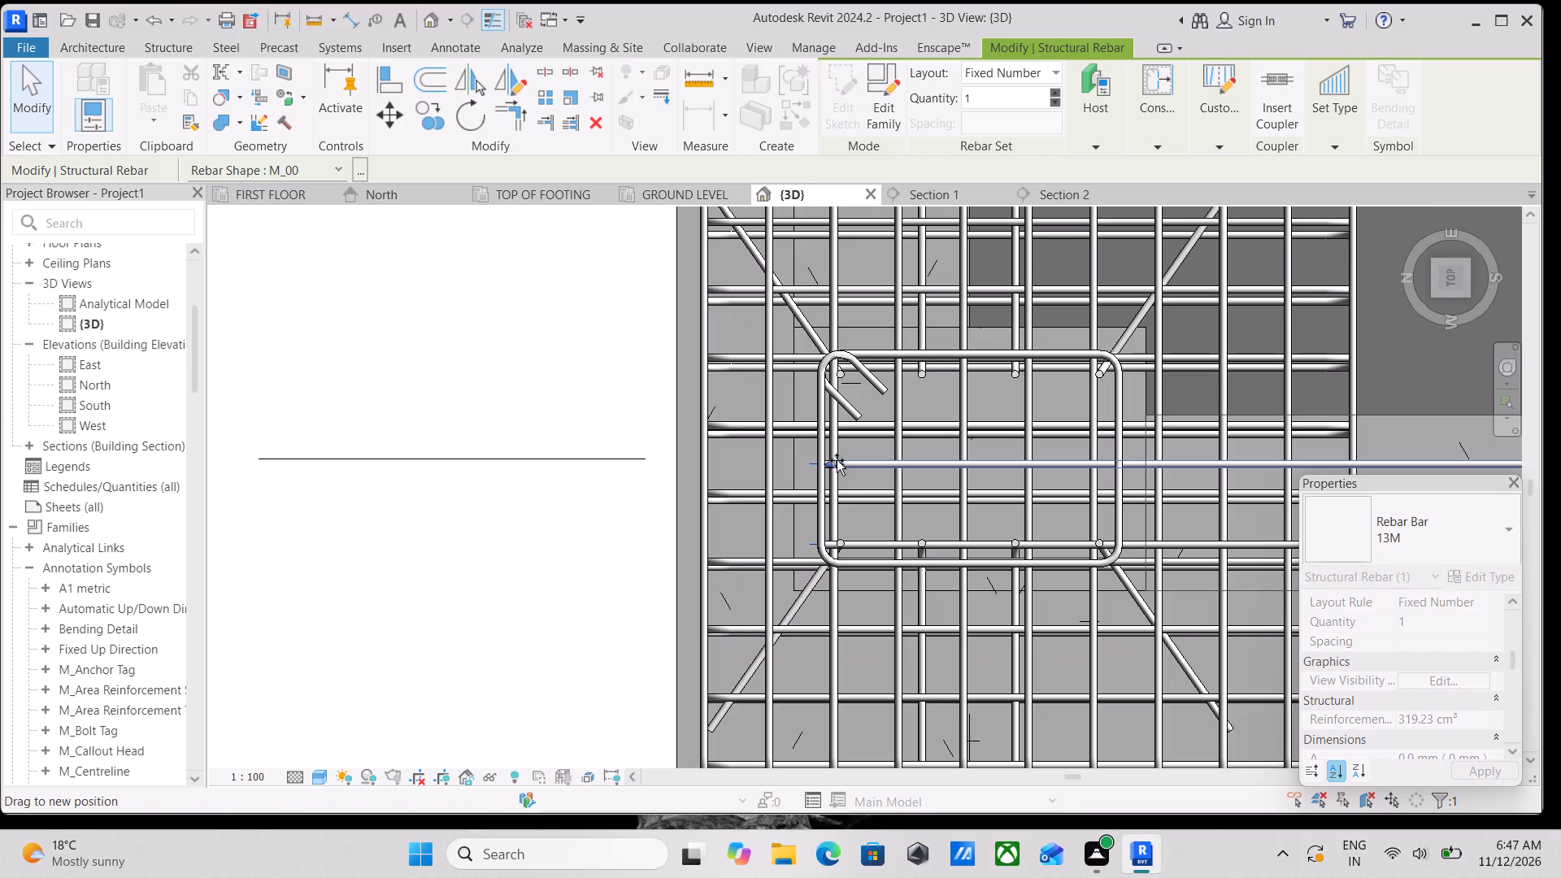
{"action": "left_click_drag", "start_coordinate": [837, 460], "coordinate": [1138, 458]}
{"action": "left_click_drag", "start_coordinate": [1138, 458], "coordinate": [1163, 458]}
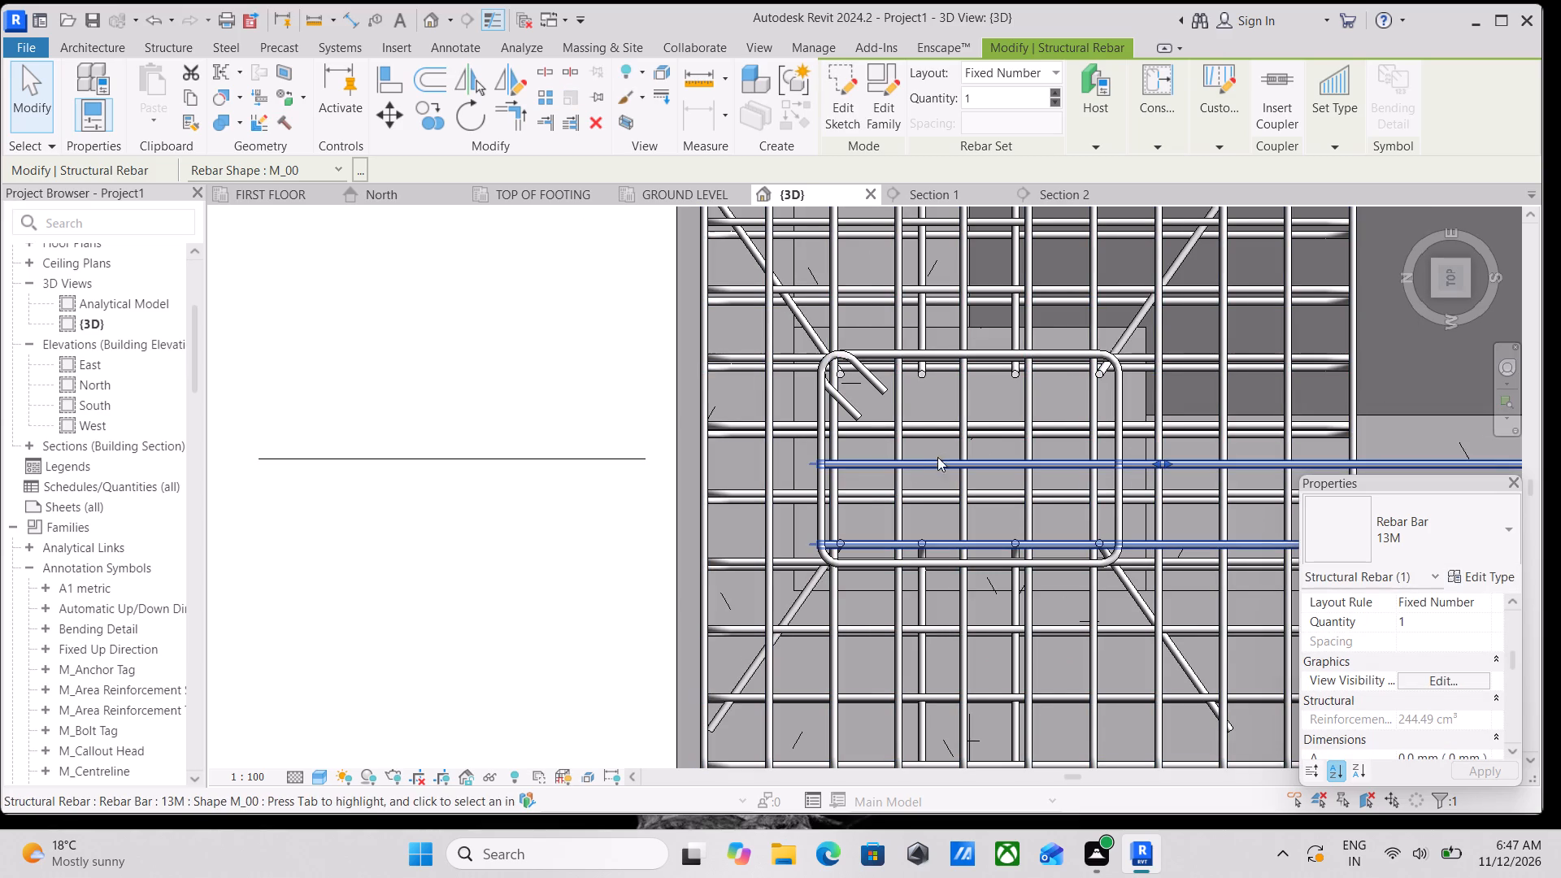
Shorten two of the beam's bar pairs at the reinforced column end to about 1810 mm each.
{"action": "left_click", "coordinate": [941, 468]}
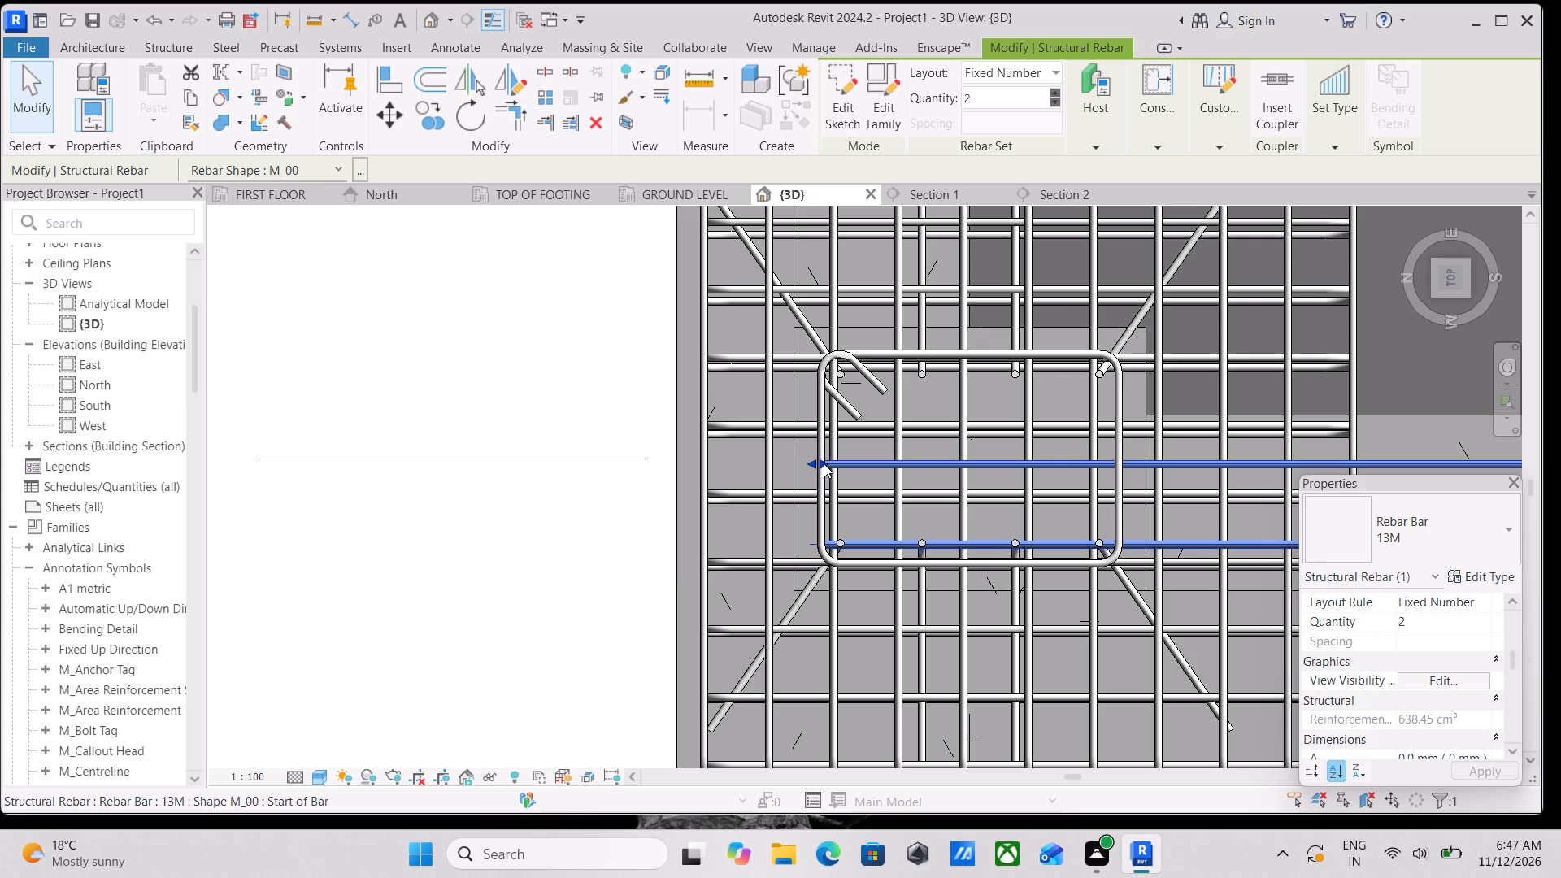
{"action": "left_click_drag", "start_coordinate": [824, 463], "coordinate": [1118, 467]}
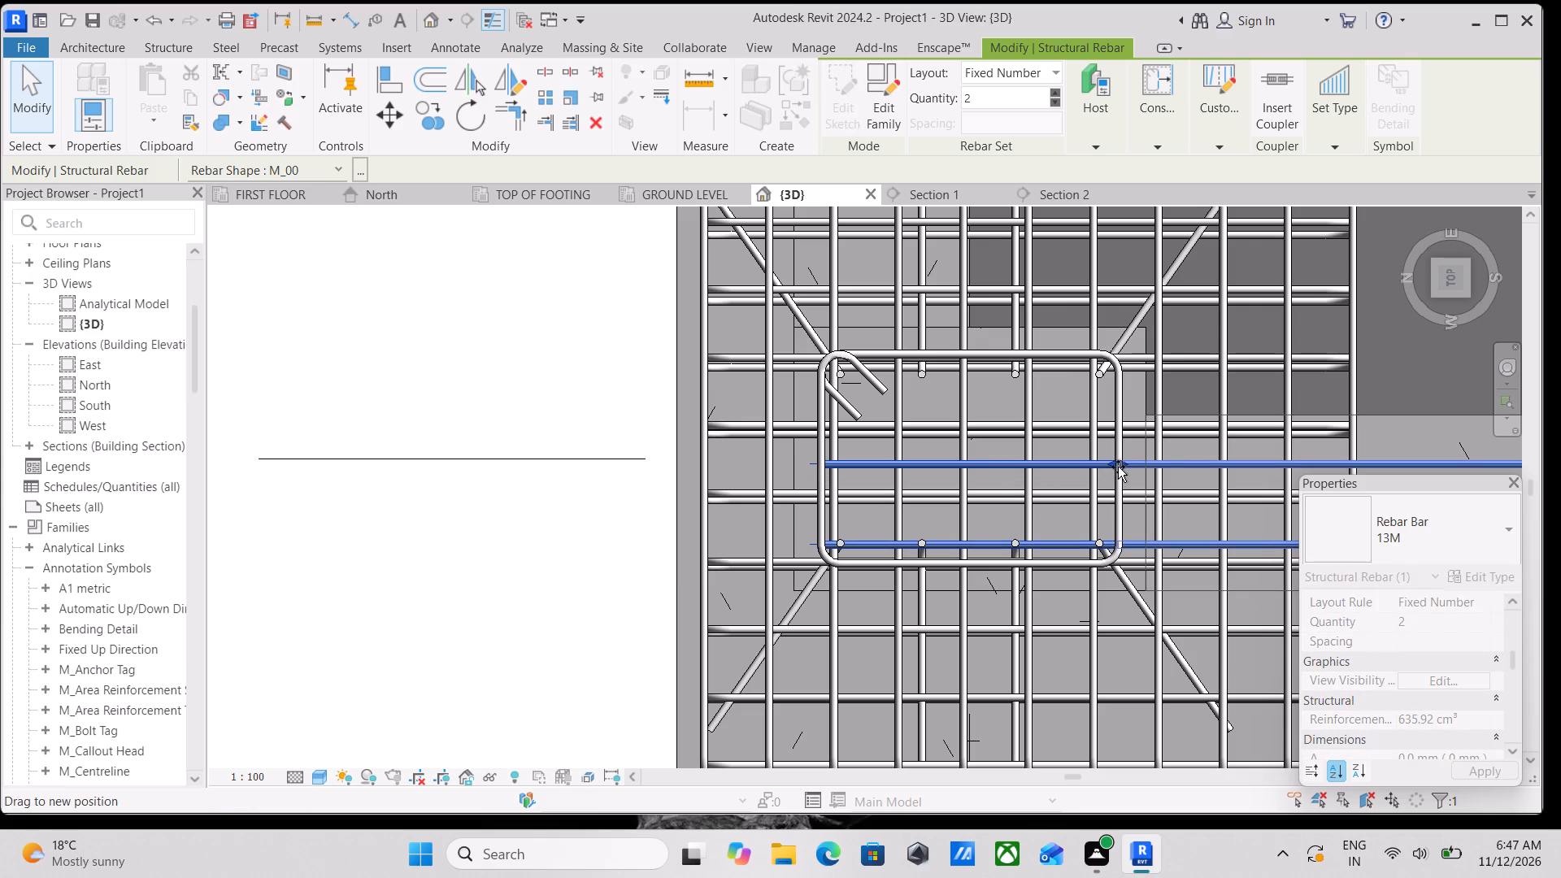
{"action": "left_click_drag", "start_coordinate": [1118, 467], "coordinate": [1213, 468]}
{"action": "left_click_drag", "start_coordinate": [1213, 468], "coordinate": [1234, 468]}
{"action": "scroll", "coordinate": [1242, 463], "scroll_direction": "down", "scroll_amount": 3}
{"action": "middle_click_drag", "start_coordinate": [1238, 463], "coordinate": [1167, 455]}
{"action": "scroll", "coordinate": [1167, 457], "scroll_direction": "up", "scroll_amount": 3}
{"action": "left_click", "coordinate": [1095, 448]}
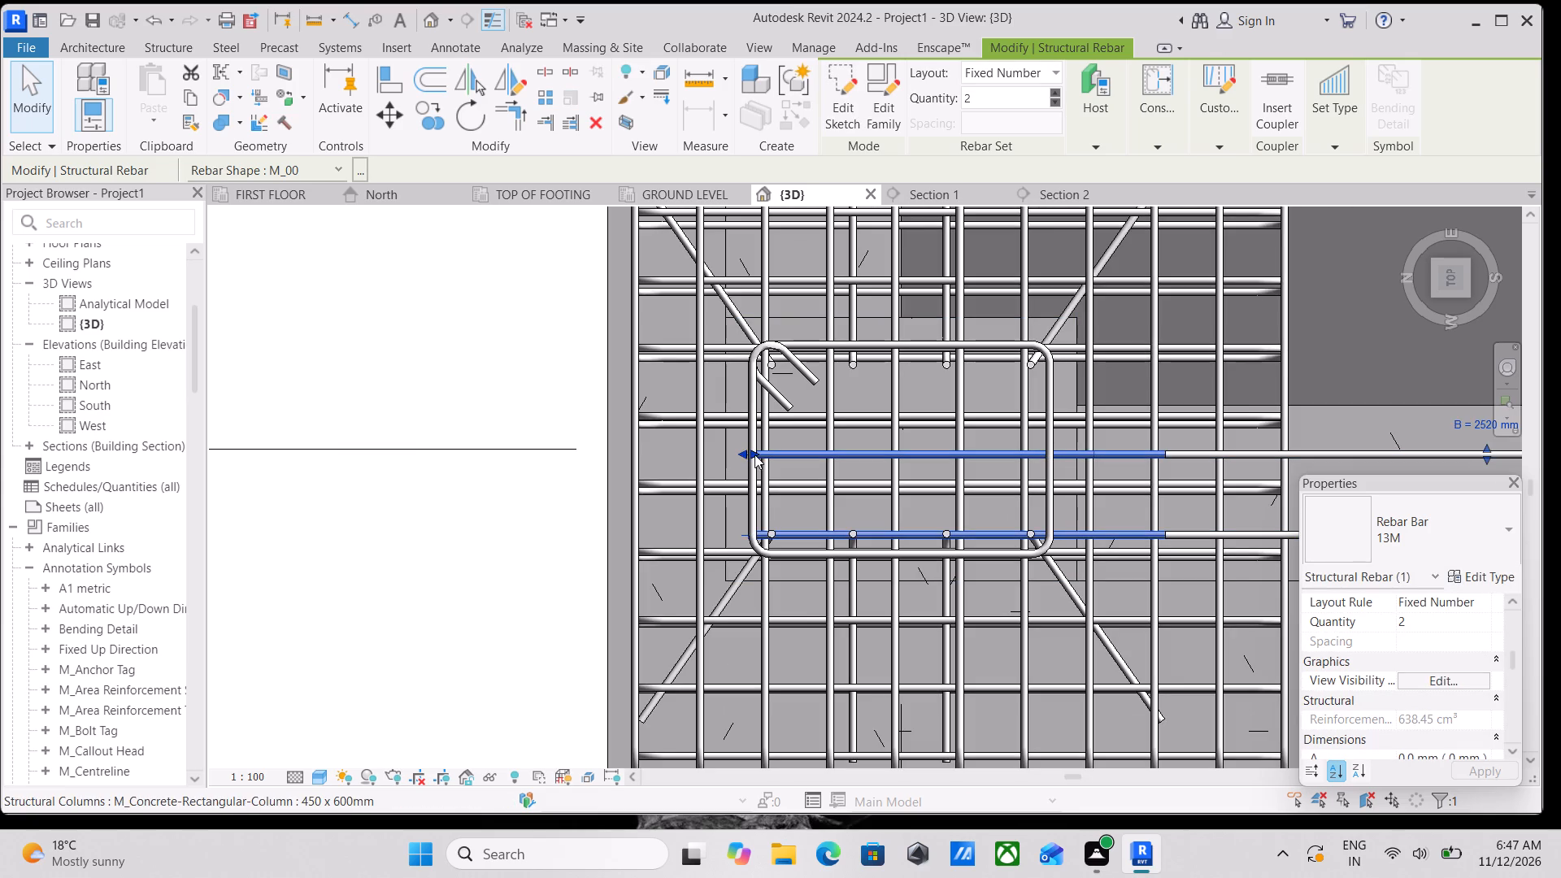
{"action": "left_click_drag", "start_coordinate": [751, 452], "coordinate": [1162, 450]}
Shorten the remaining full-length bar pair at the reinforced column end to 1930 mm, just outside the column's face.
{"action": "left_click", "coordinate": [895, 453]}
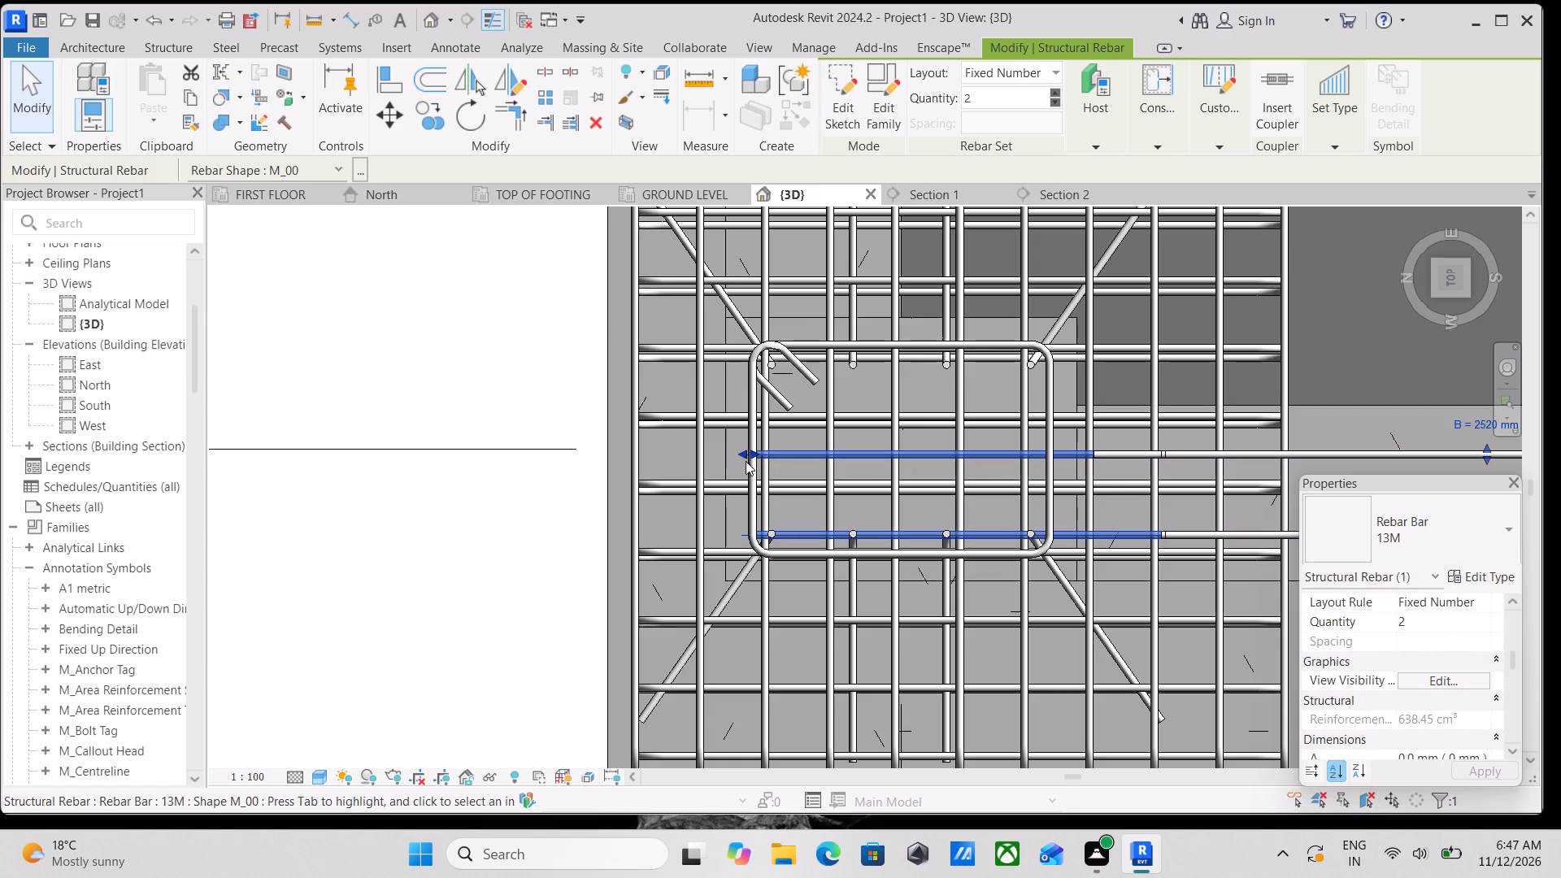
{"action": "left_click_drag", "start_coordinate": [750, 459], "coordinate": [1051, 461]}
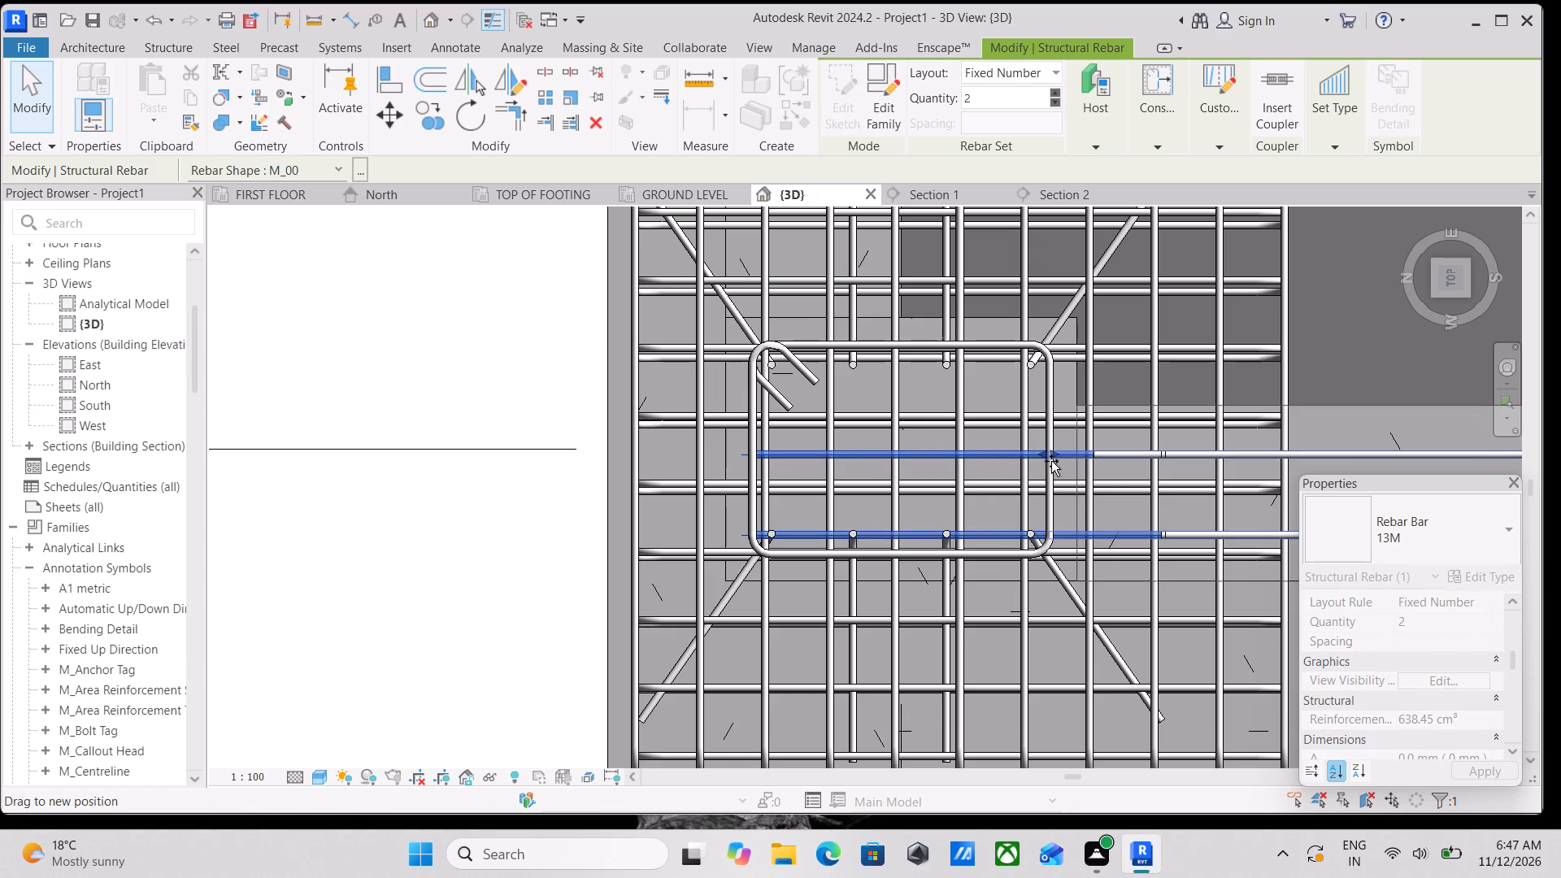
{"action": "left_click_drag", "start_coordinate": [1051, 461], "coordinate": [1092, 462]}
{"action": "scroll", "coordinate": [1079, 459], "scroll_direction": "down", "scroll_amount": 2}
{"action": "middle_click_drag", "start_coordinate": [1081, 460], "coordinate": [966, 443]}
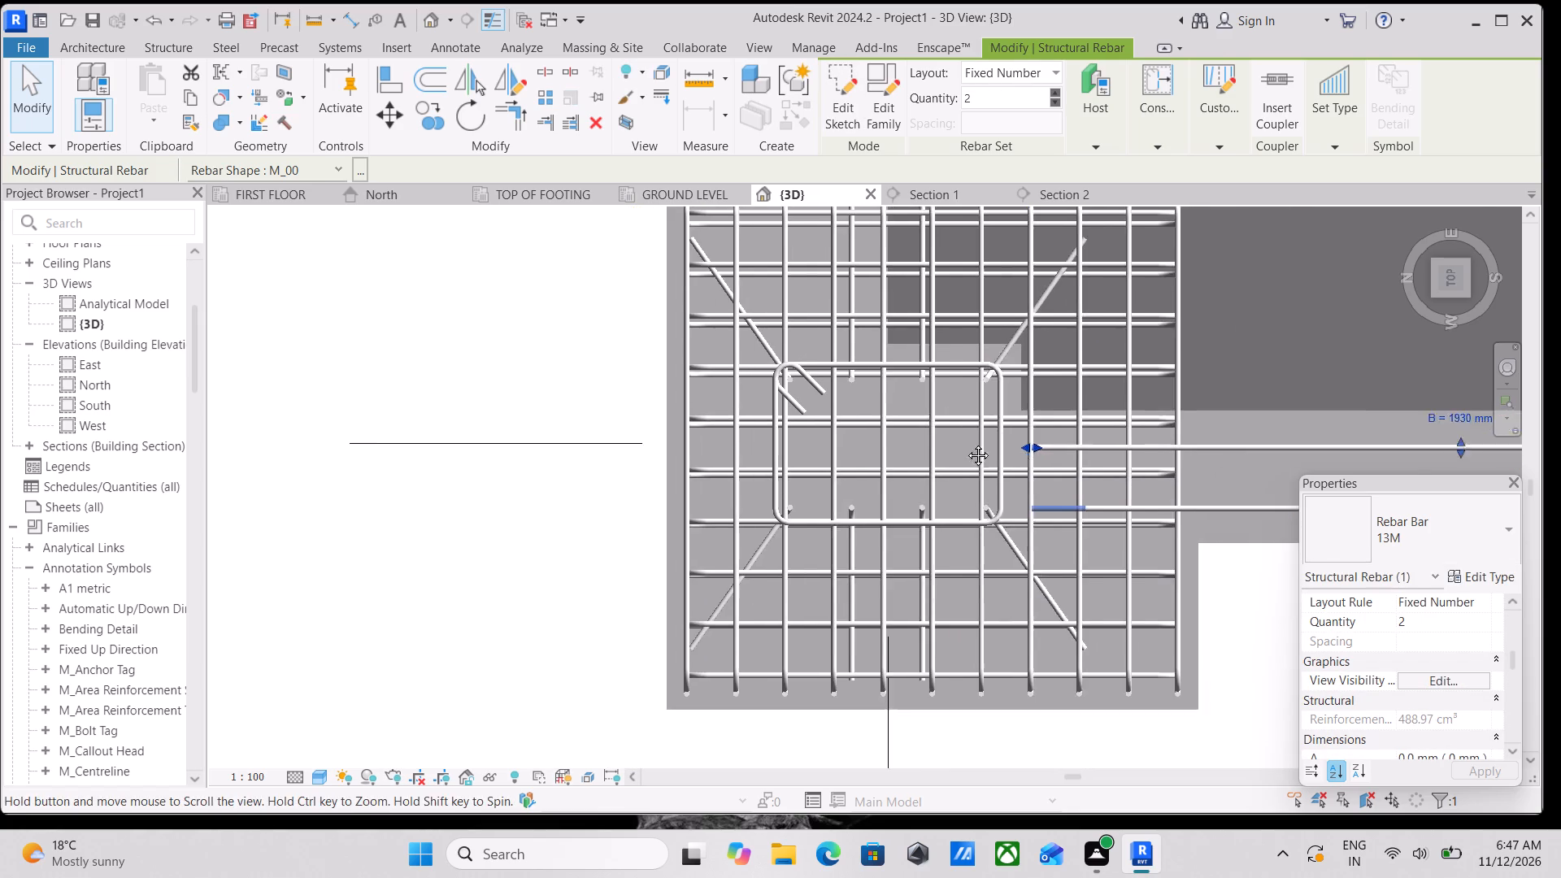
{"action": "middle_click_drag", "start_coordinate": [966, 443], "coordinate": [801, 428]}
{"action": "scroll", "coordinate": [980, 447], "scroll_direction": "down", "scroll_amount": 1}
{"action": "middle_click_drag", "start_coordinate": [1024, 445], "coordinate": [994, 446]}
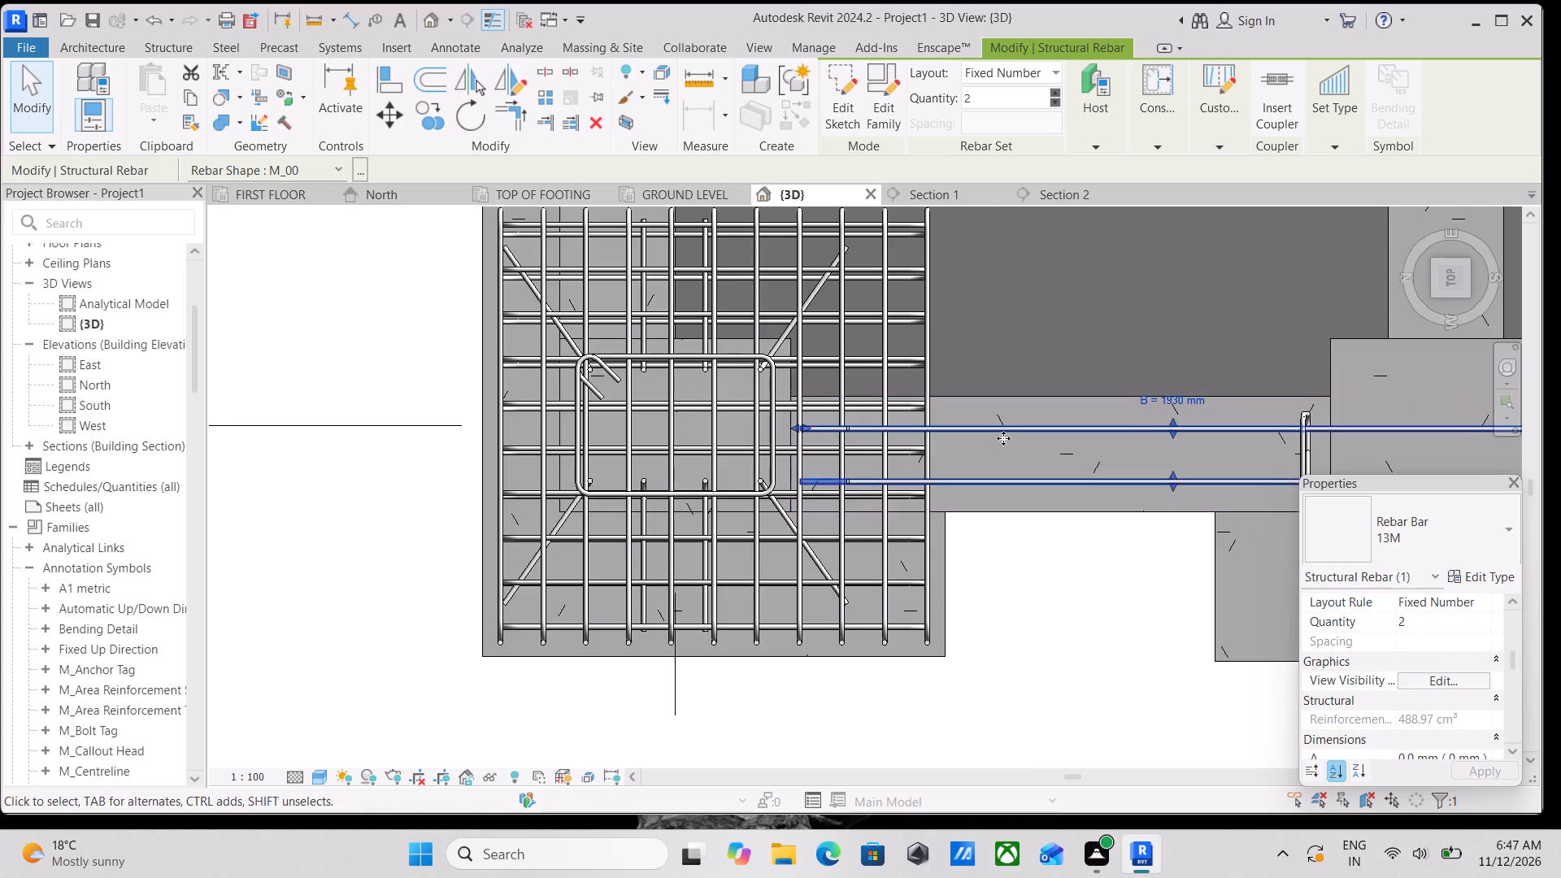
Distribute the beam's stirrup along the span with a Maximum Spacing layout at 120 mm.
{"action": "scroll", "coordinate": [1007, 434], "scroll_direction": "down", "scroll_amount": 2}
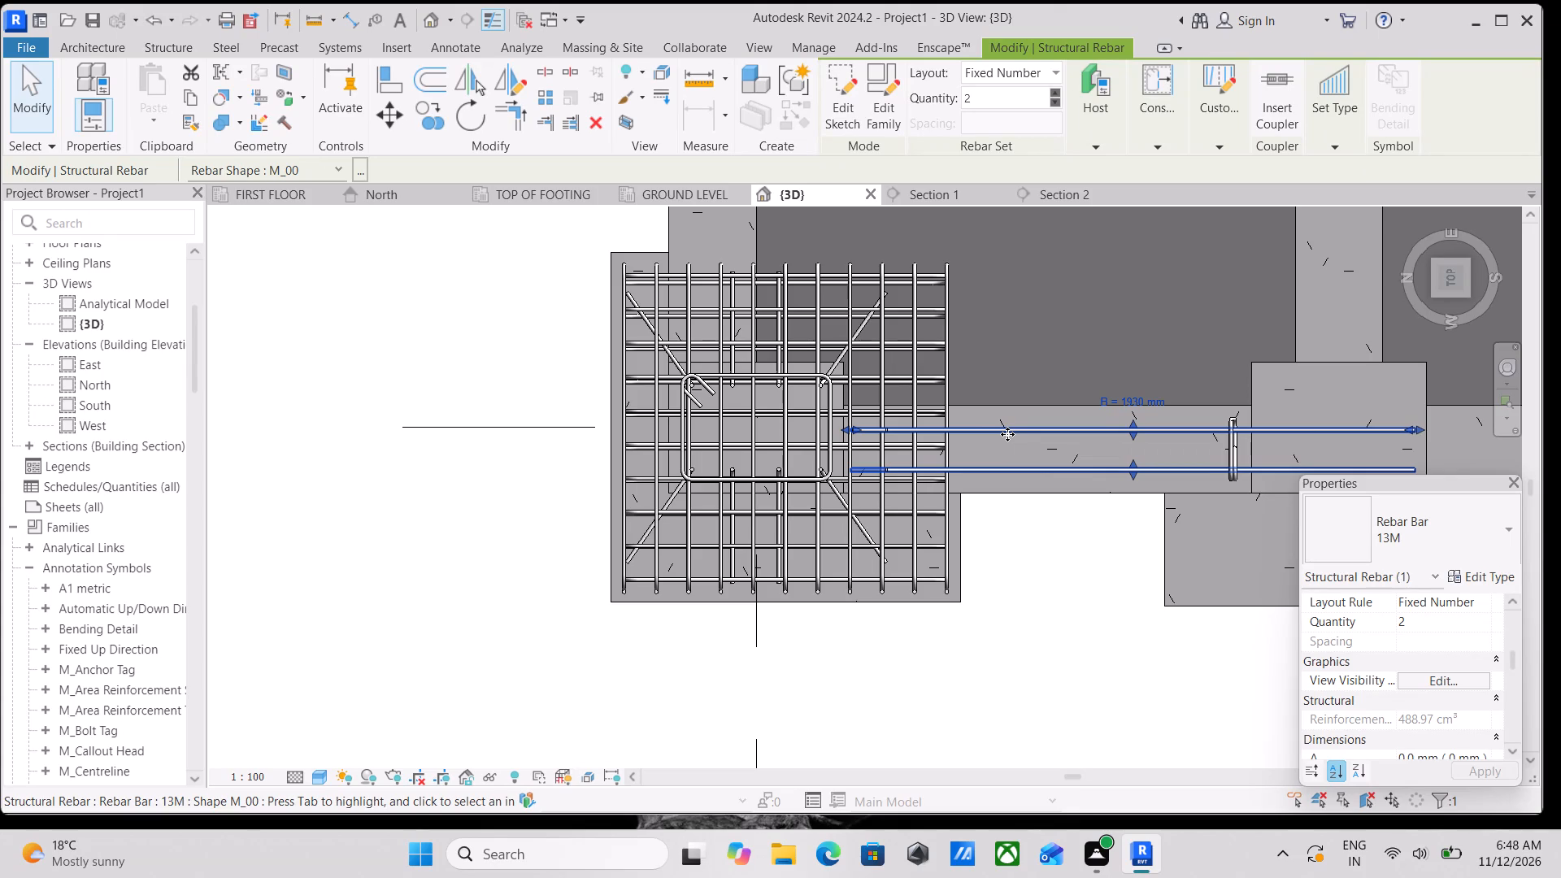
{"action": "scroll", "coordinate": [954, 408], "scroll_direction": "down", "scroll_amount": 1}
{"action": "middle_click_drag", "start_coordinate": [1107, 449], "coordinate": [1066, 496]}
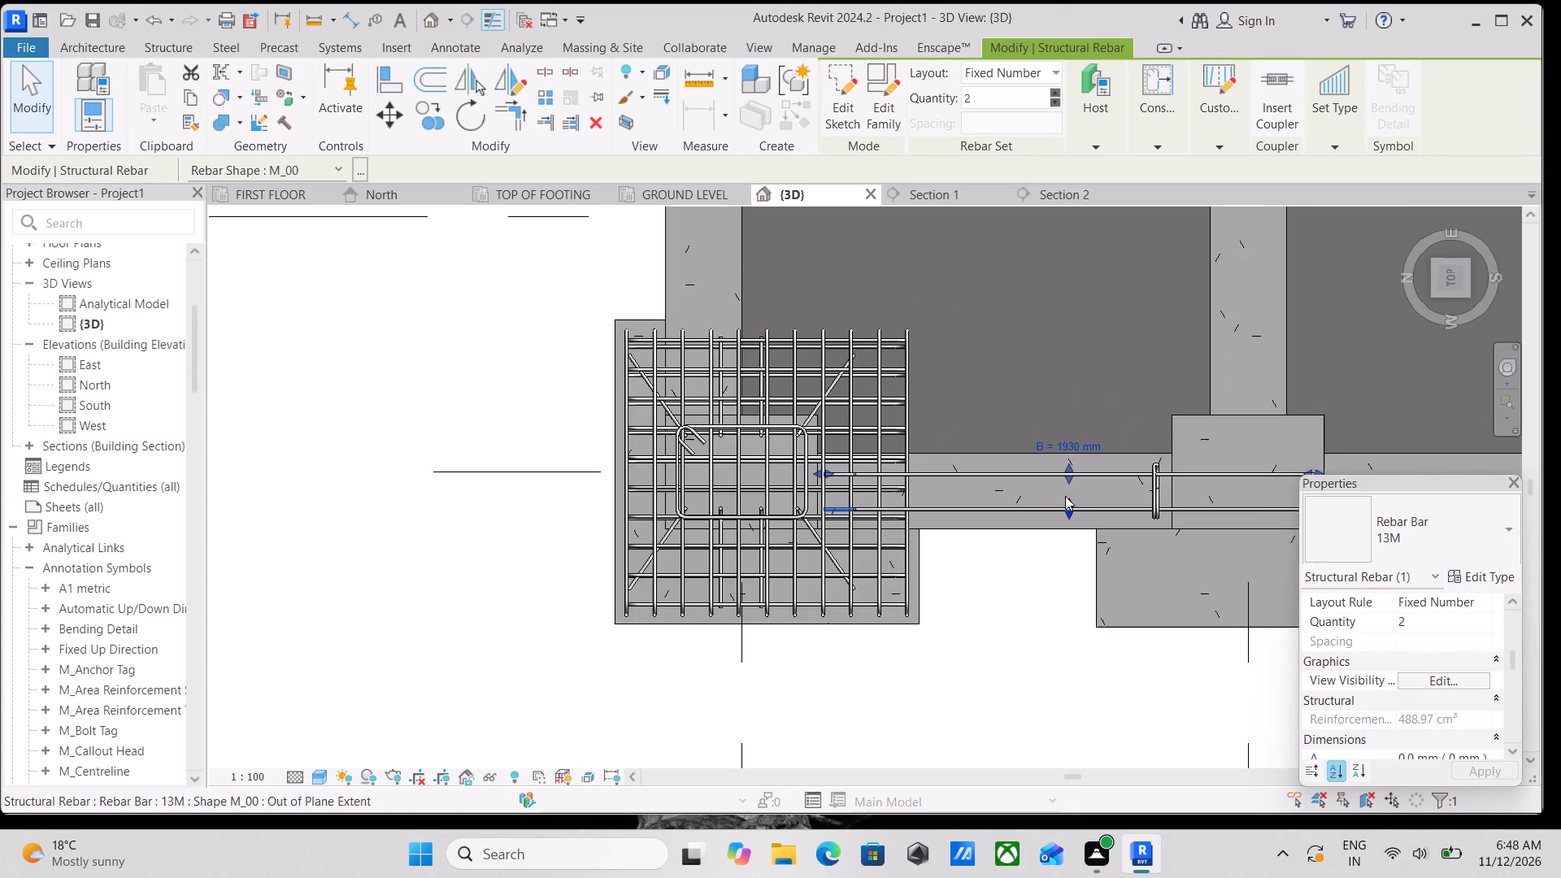
{"action": "scroll", "coordinate": [1096, 496], "scroll_direction": "up", "scroll_amount": 3}
{"action": "scroll", "coordinate": [1207, 519], "scroll_direction": "up", "scroll_amount": 2}
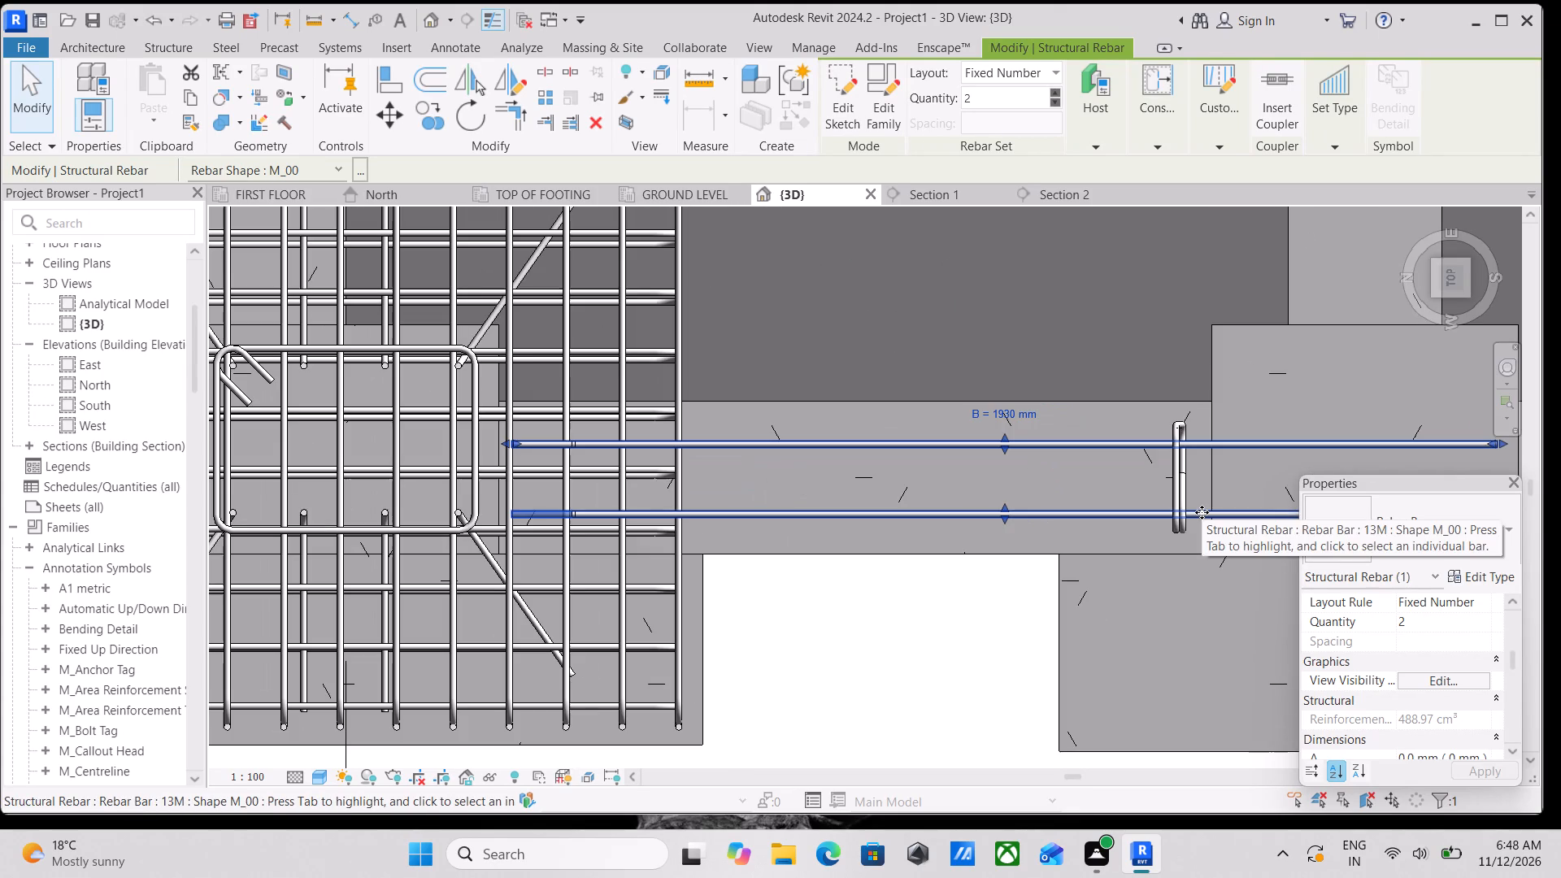
{"action": "key", "text": "Escape"}
{"action": "left_click", "coordinate": [1178, 483]}
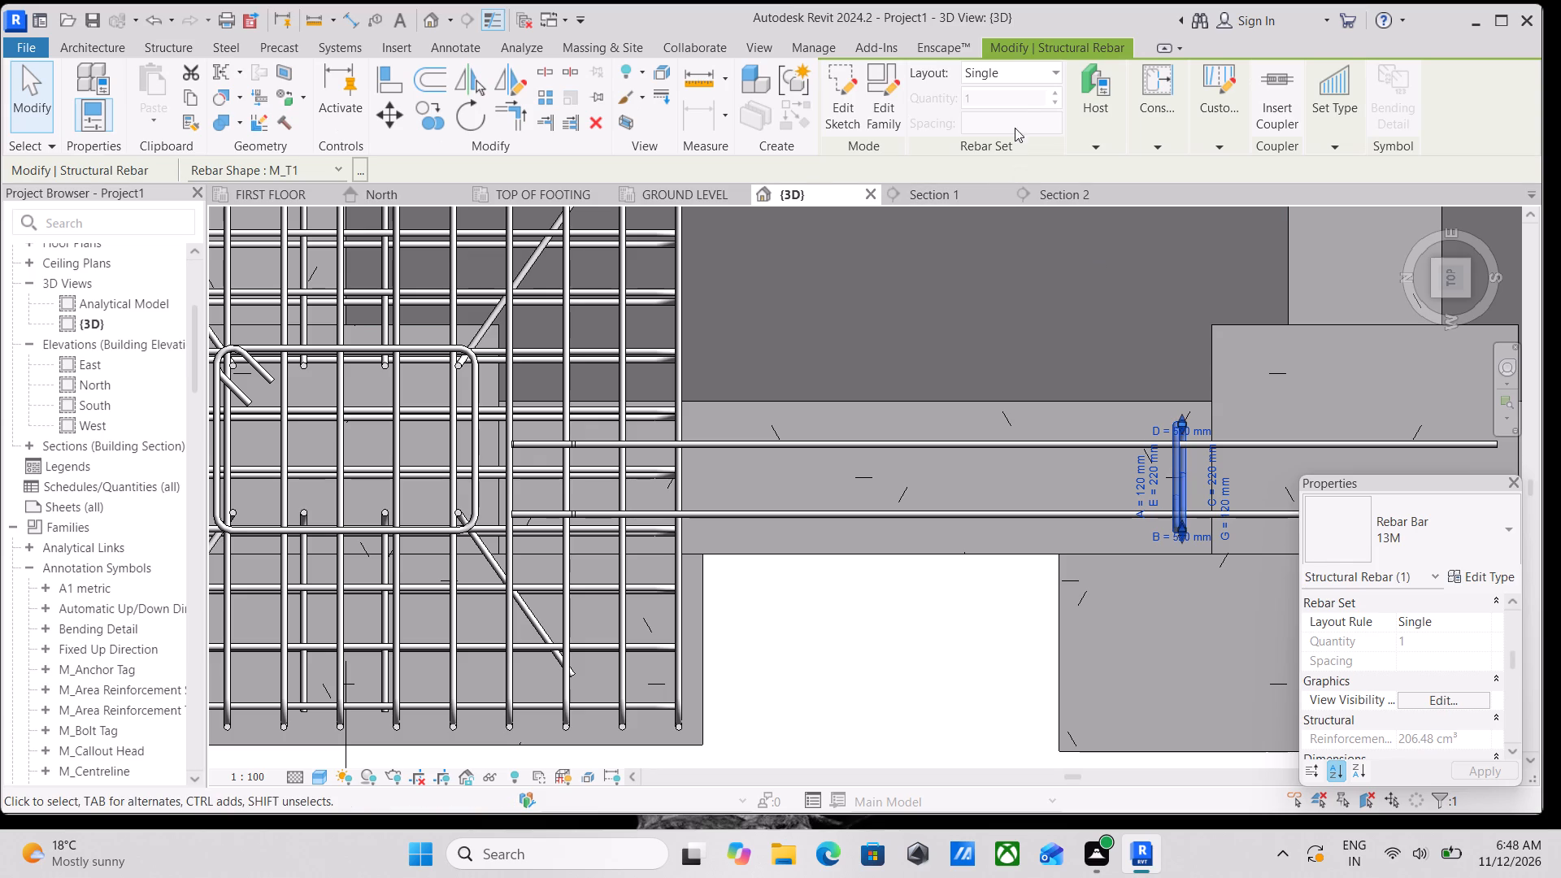
{"action": "left_click", "coordinate": [1028, 68]}
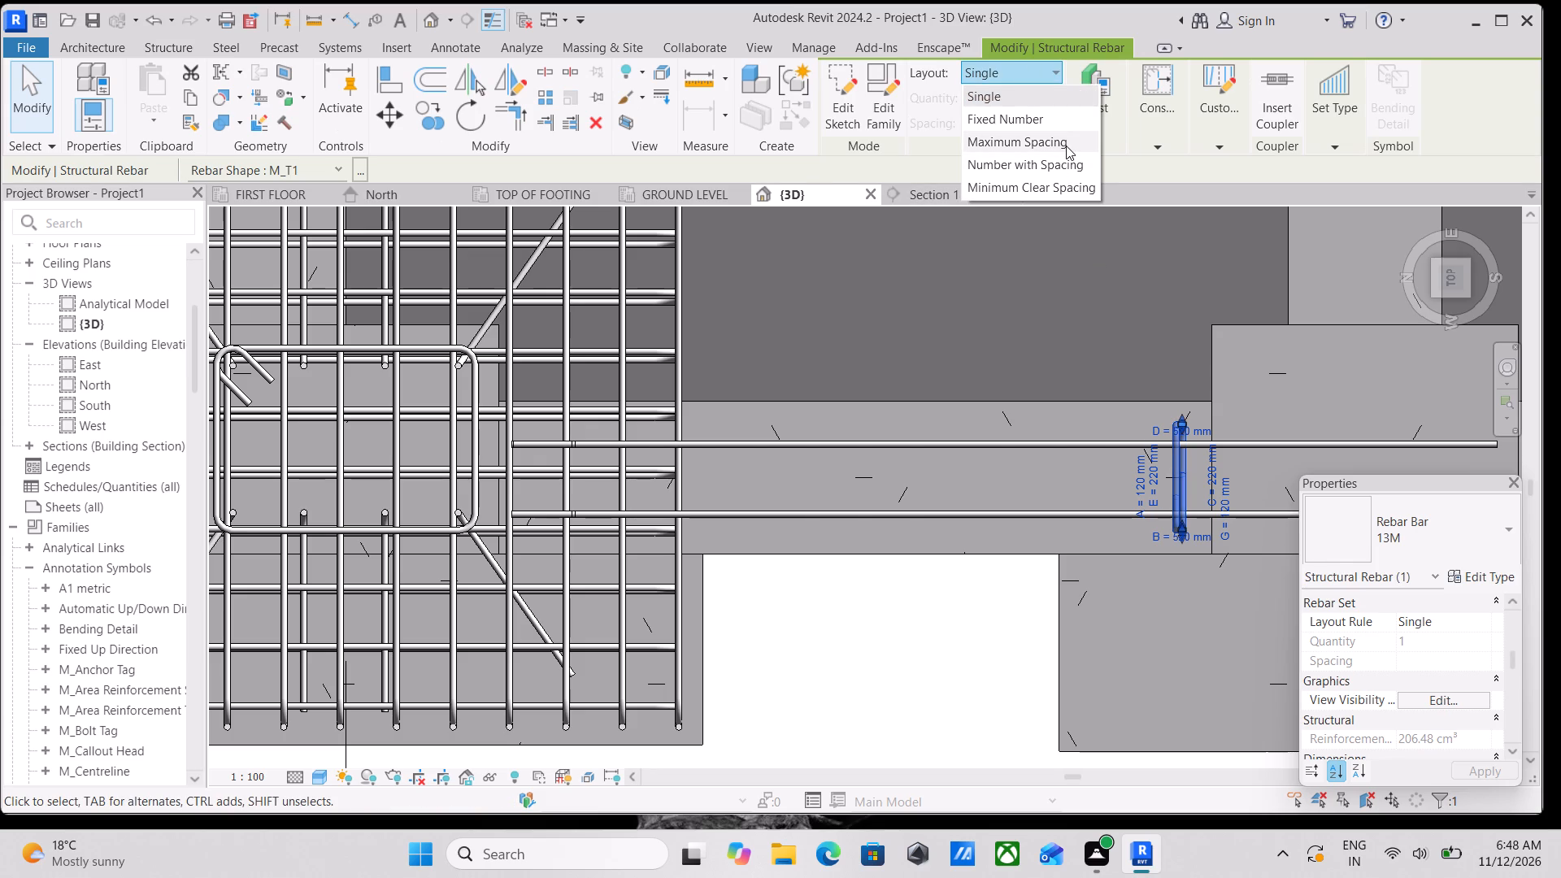
{"action": "left_click", "coordinate": [1066, 146]}
{"action": "left_click", "coordinate": [1041, 128]}
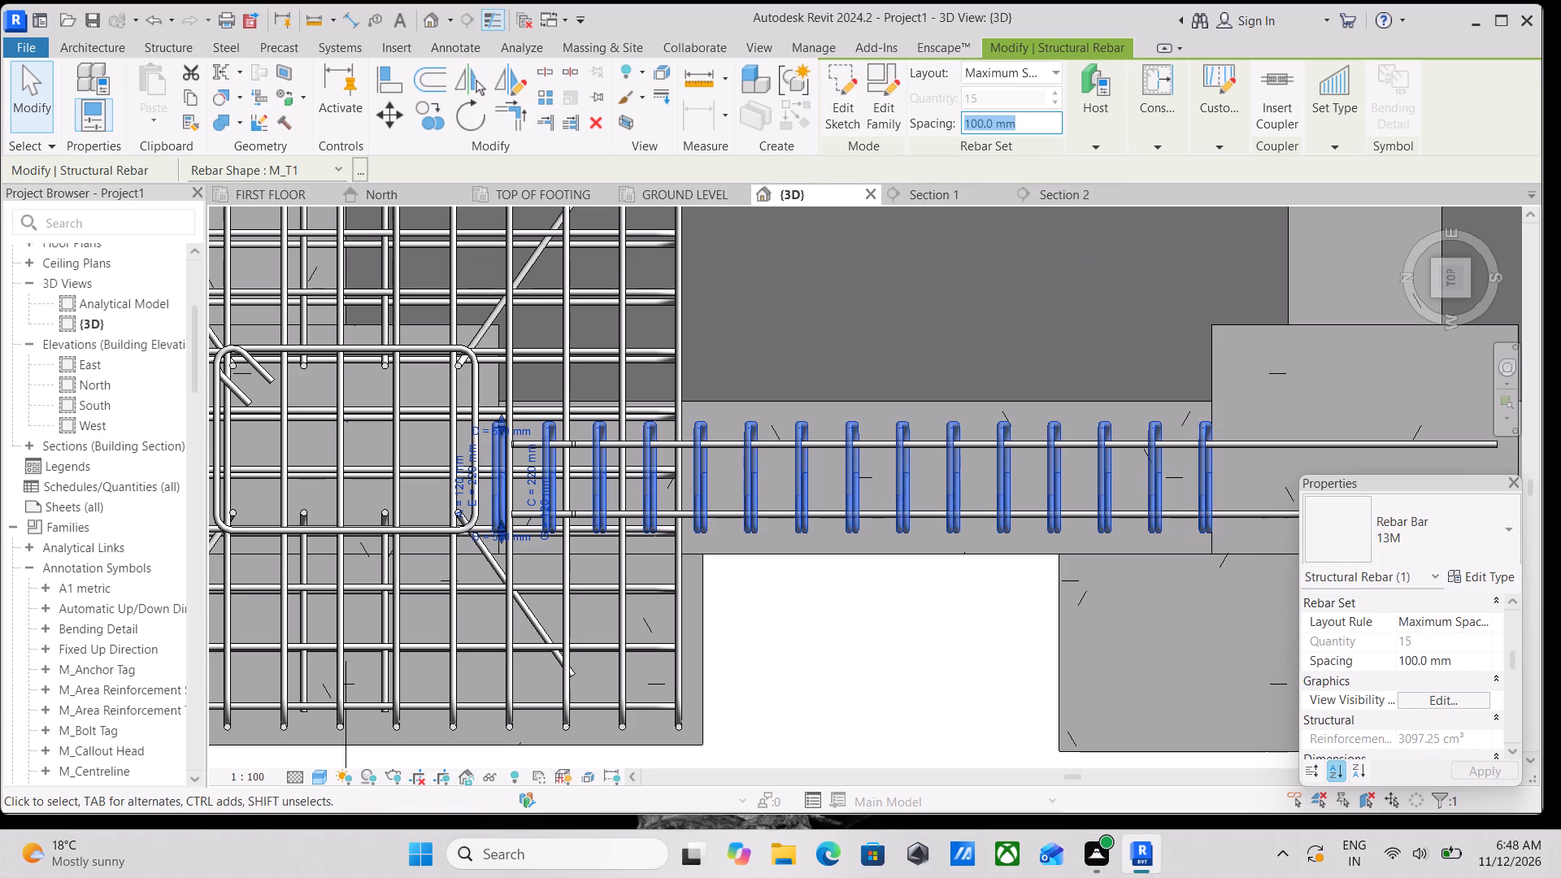
{"action": "type", "text": "`2"}
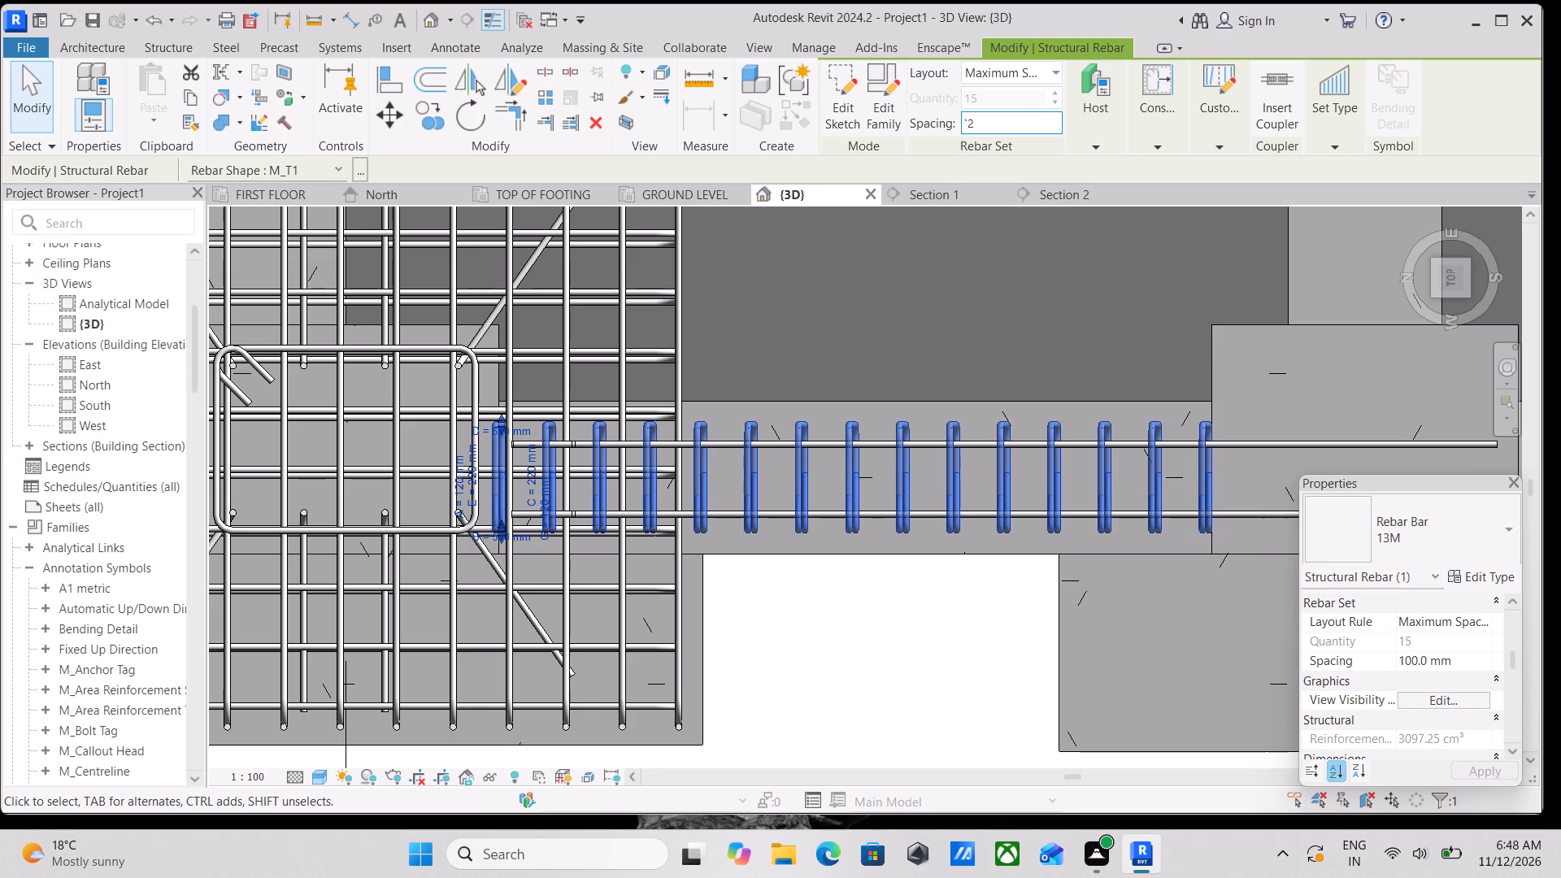
{"action": "key", "text": "BackSpace"}
{"action": "key", "text": "BackSpace"}
{"action": "type", "text": "12"}
{"action": "key", "text": "0"}
{"action": "type", "text": "mm"}
{"action": "key", "text": "Return"}
Shorten the beam's two shorter bar pairs at the unreinforced column end to about 1240 mm, ending at that column's face.
{"action": "scroll", "coordinate": [959, 258], "scroll_direction": "down", "scroll_amount": 2}
{"action": "scroll", "coordinate": [1008, 339], "scroll_direction": "down", "scroll_amount": 1}
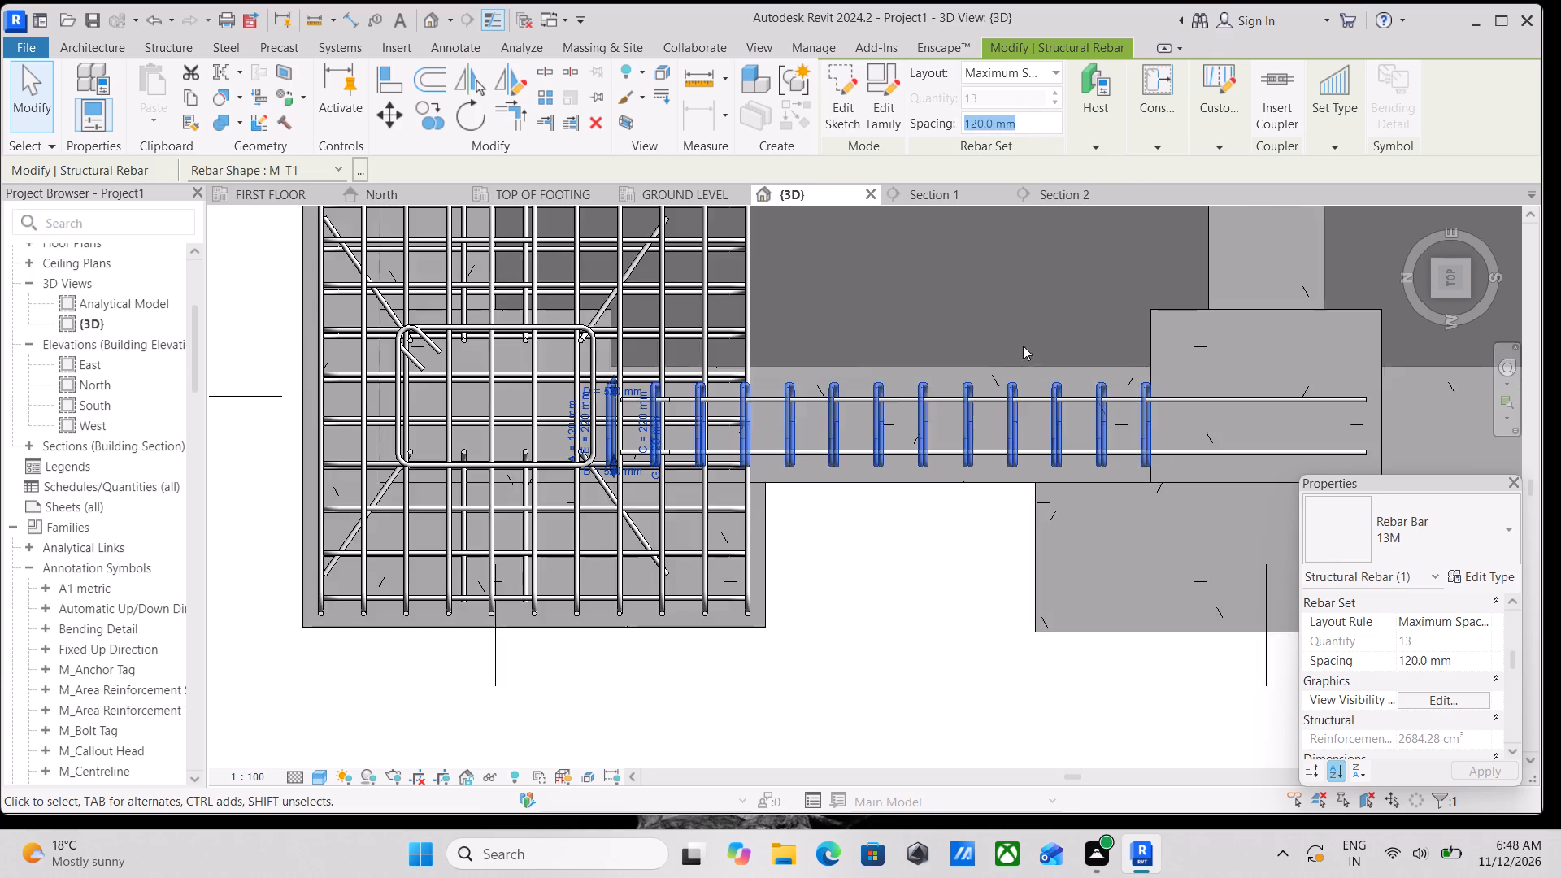
{"action": "scroll", "coordinate": [1023, 346], "scroll_direction": "down", "scroll_amount": 1}
{"action": "middle_click", "coordinate": [1109, 351]}
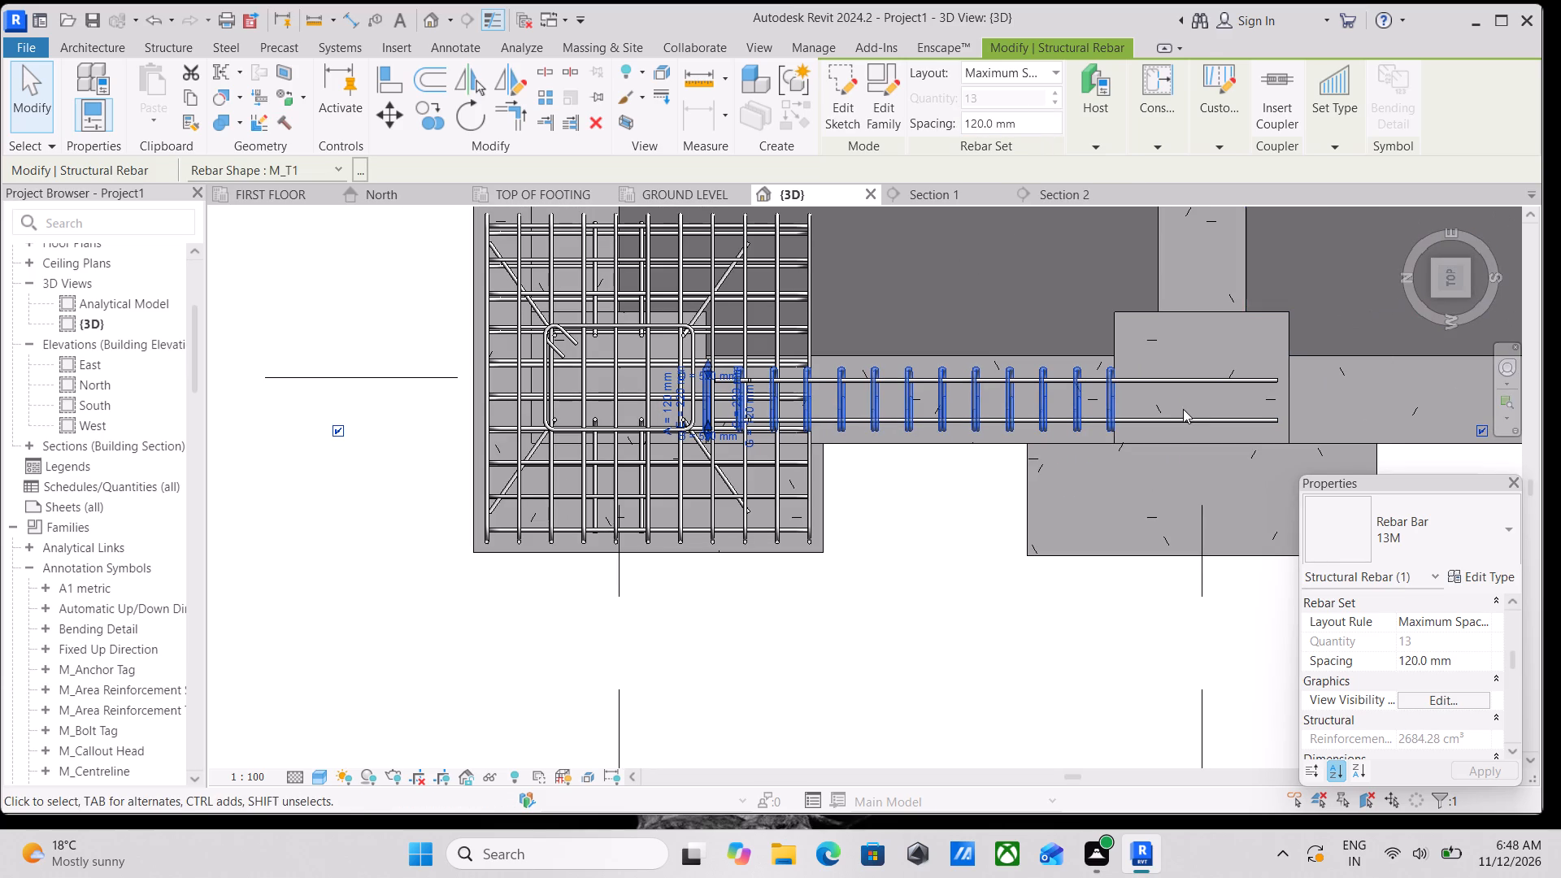
{"action": "left_click", "coordinate": [1182, 424]}
{"action": "scroll", "coordinate": [1254, 402], "scroll_direction": "up", "scroll_amount": 2}
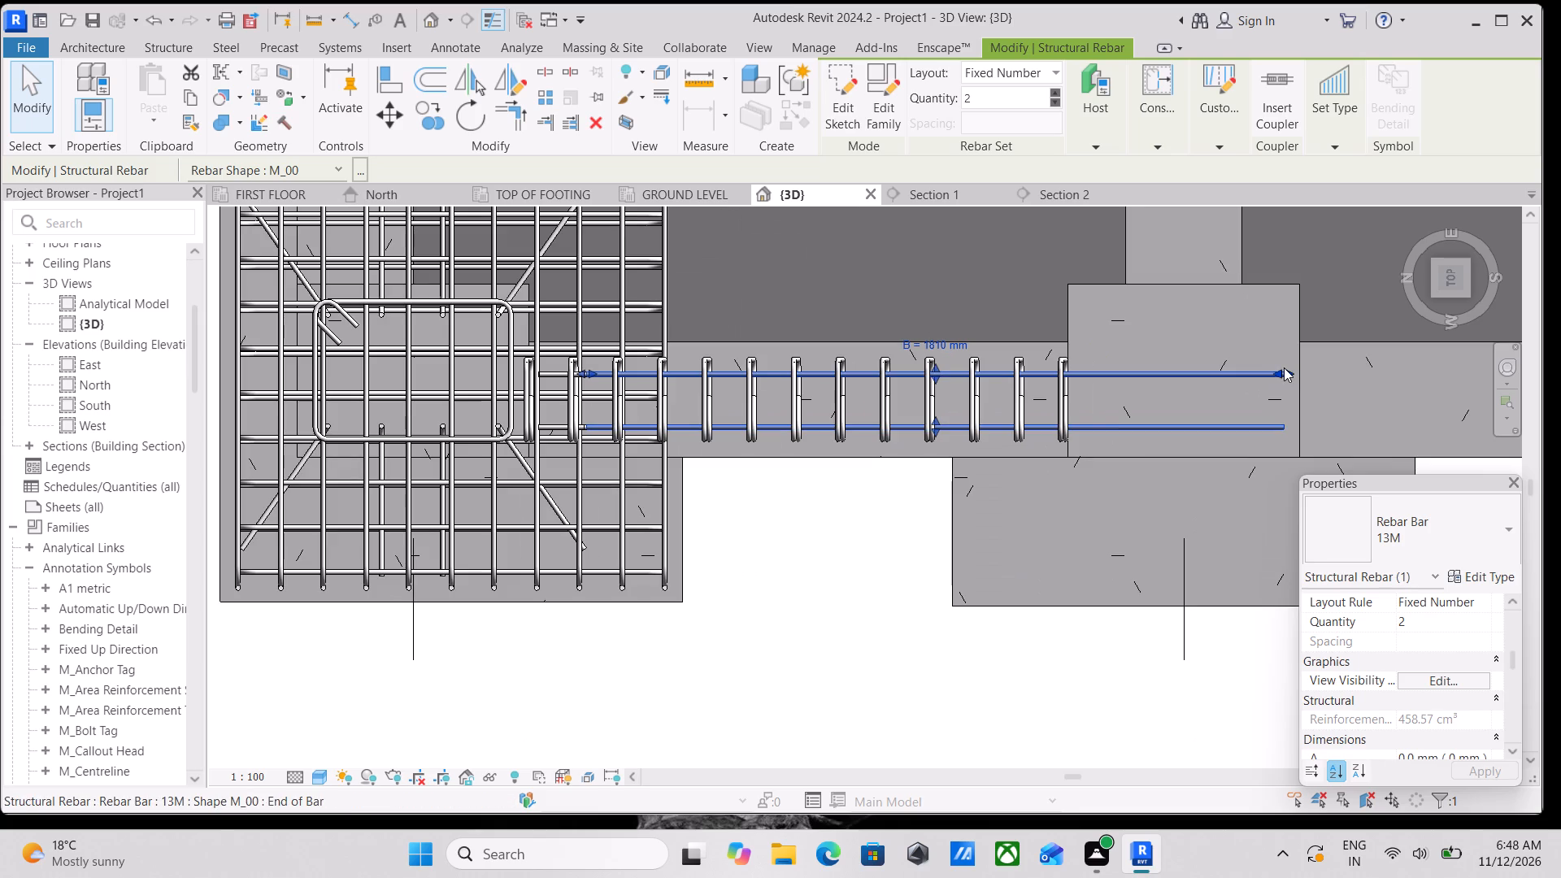
{"action": "left_click_drag", "start_coordinate": [1283, 367], "coordinate": [1064, 372]}
{"action": "left_click", "coordinate": [1227, 370]}
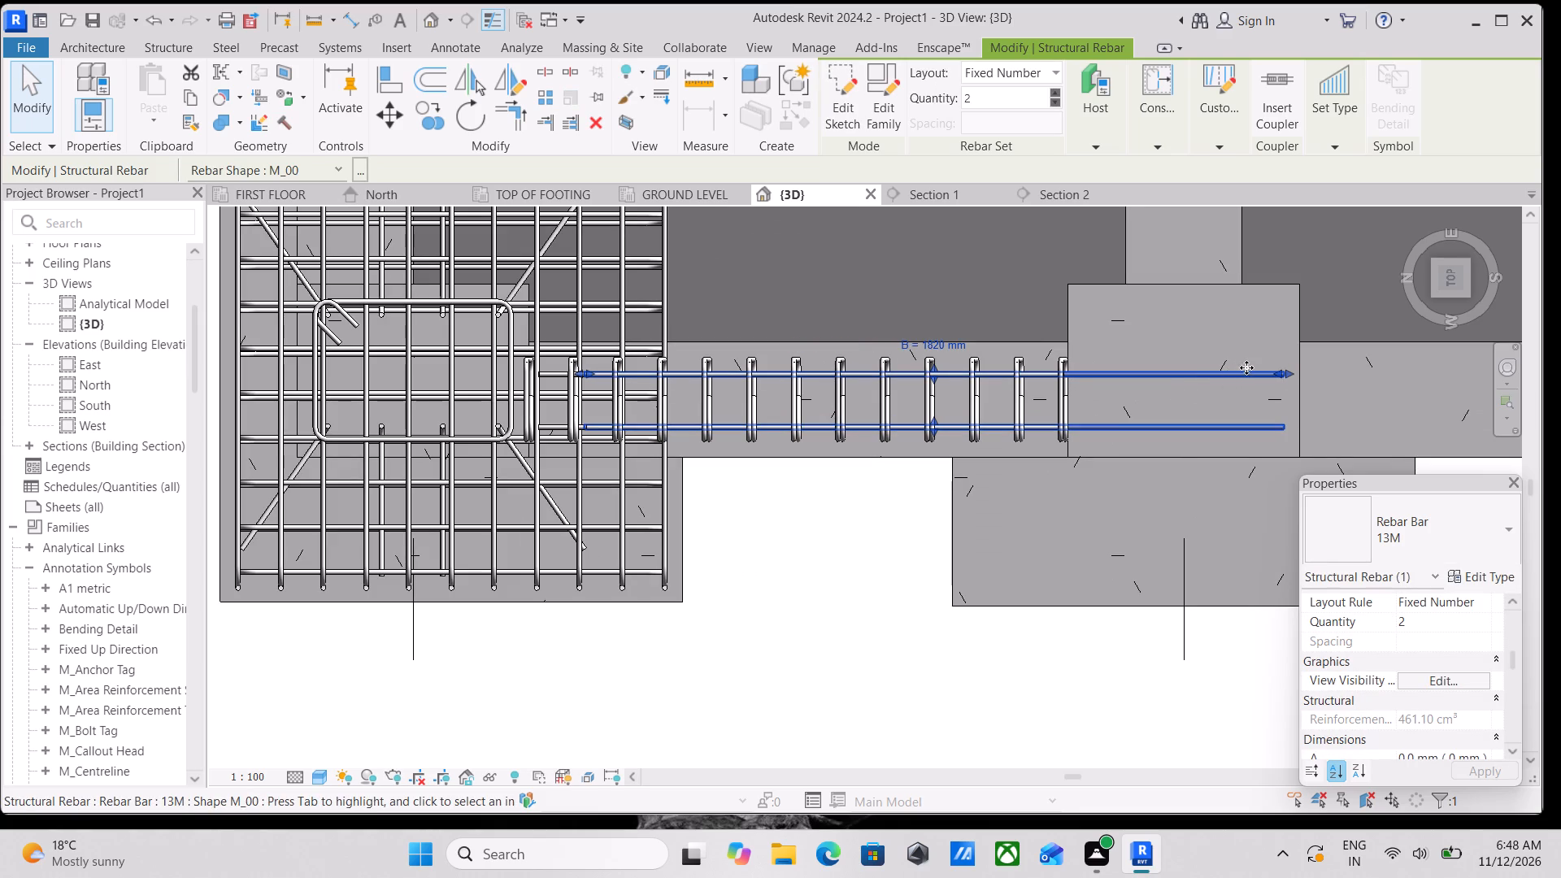
{"action": "left_click_drag", "start_coordinate": [1280, 375], "coordinate": [1064, 382]}
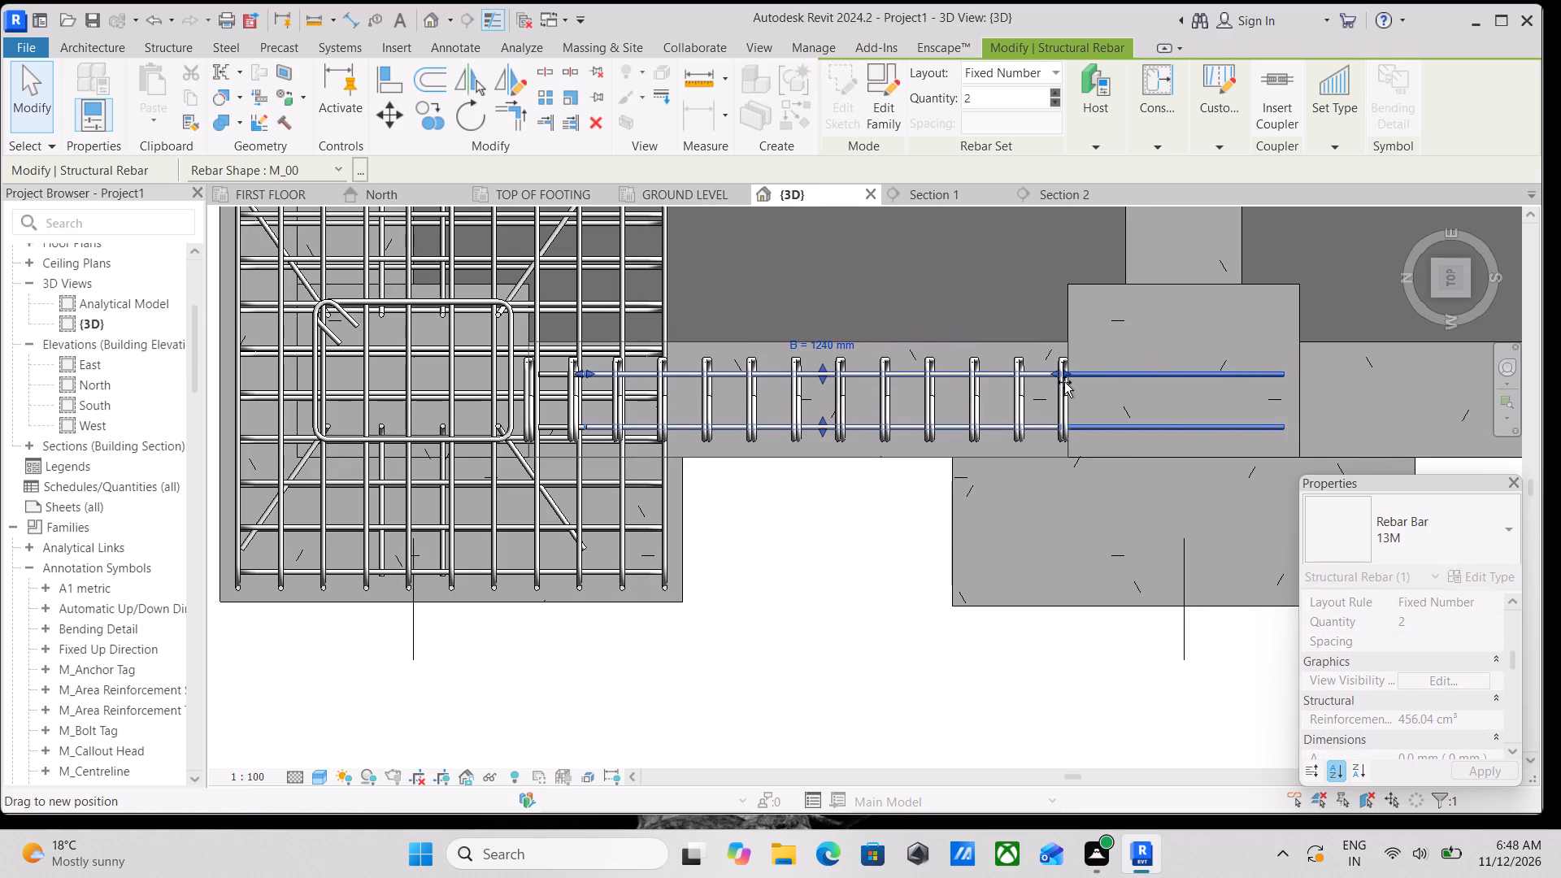
{"action": "left_click_drag", "start_coordinate": [1064, 382], "coordinate": [1063, 380]}
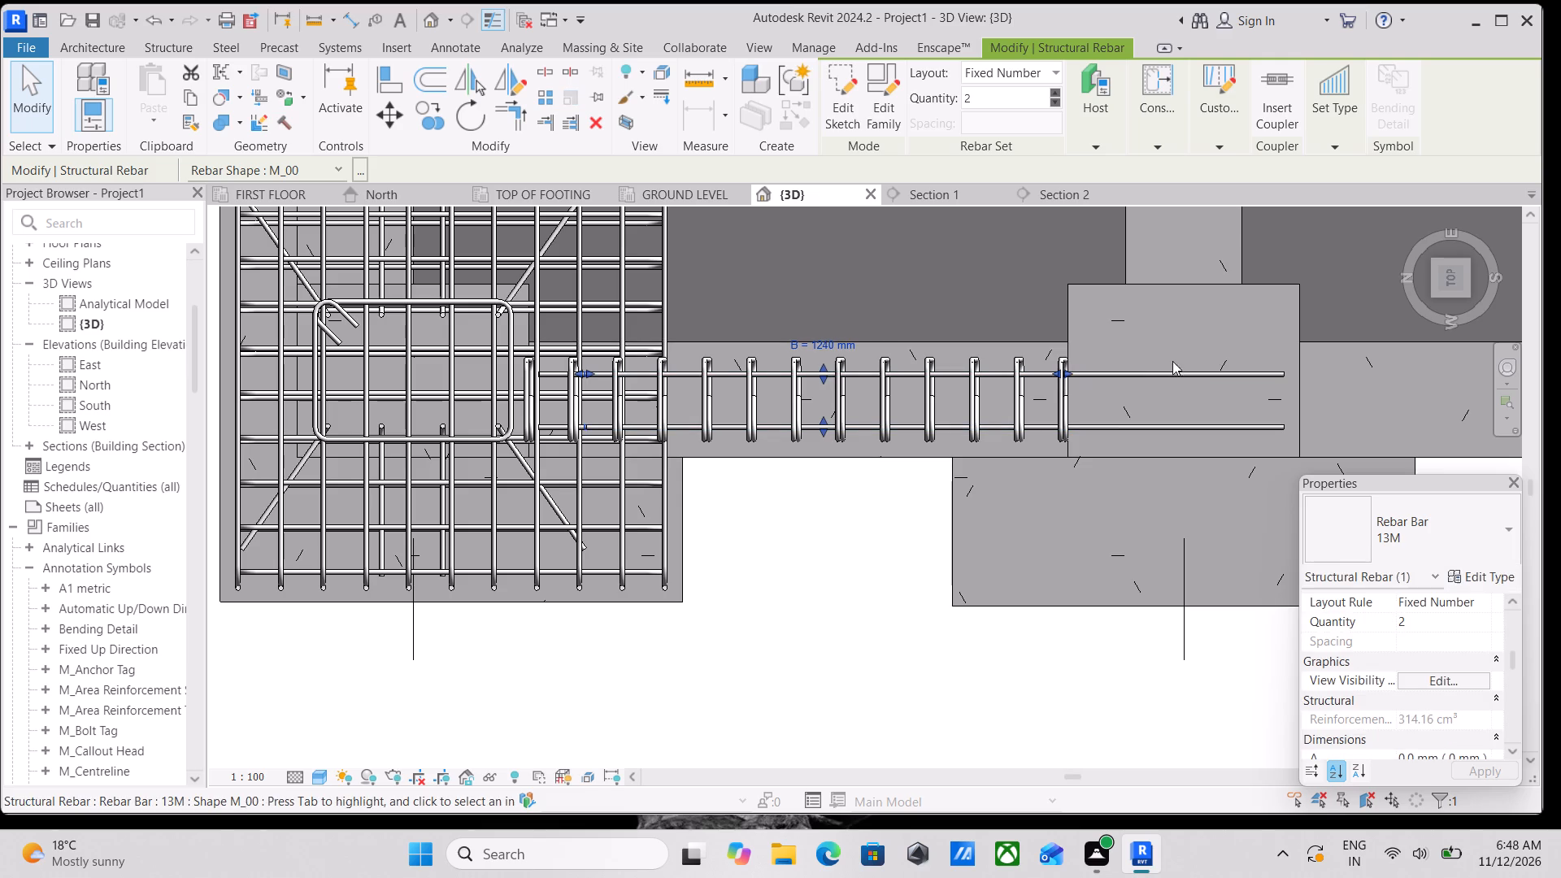
Shorten the single bar to 1360 mm and the remaining full-length pair to 1340 mm at the unreinforced column's face.
{"action": "left_click", "coordinate": [1211, 372]}
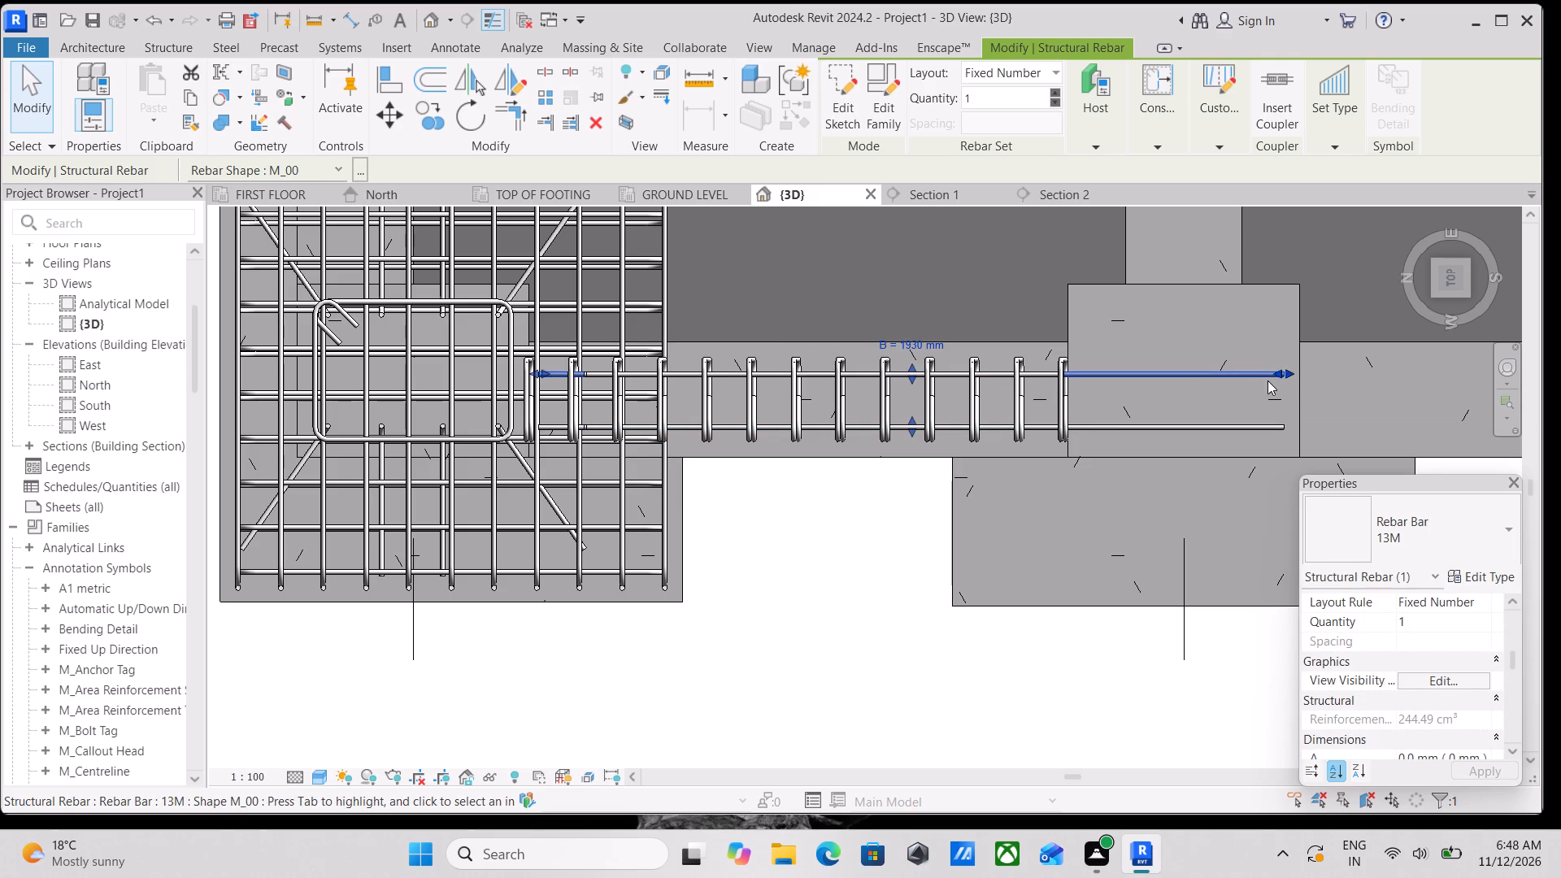
{"action": "left_click_drag", "start_coordinate": [1271, 381], "coordinate": [1063, 379]}
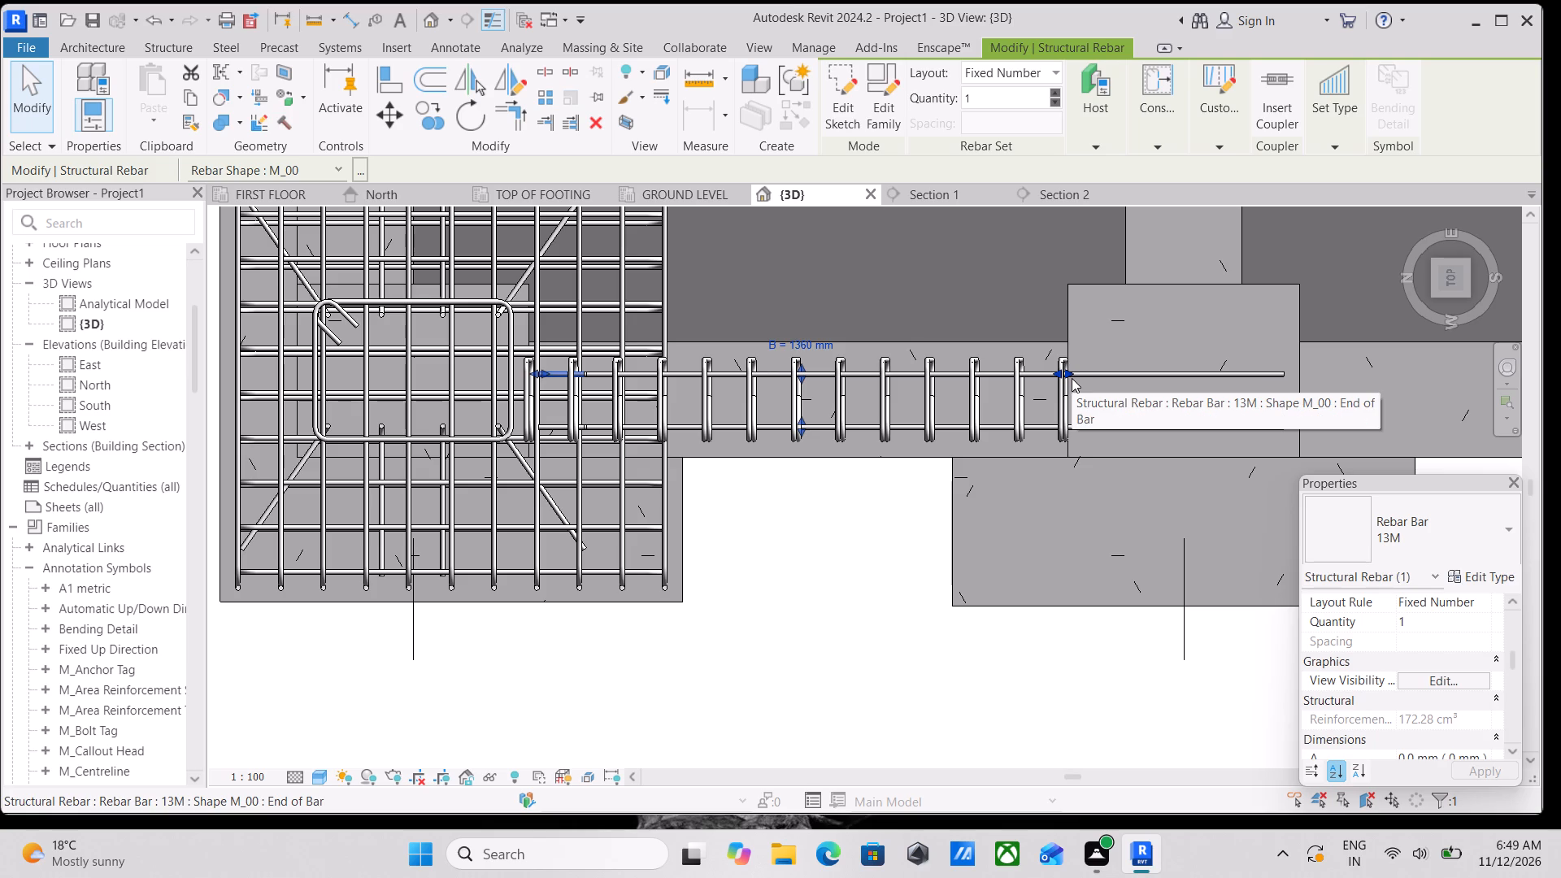
{"action": "scroll", "coordinate": [1111, 388], "scroll_direction": "up", "scroll_amount": 1}
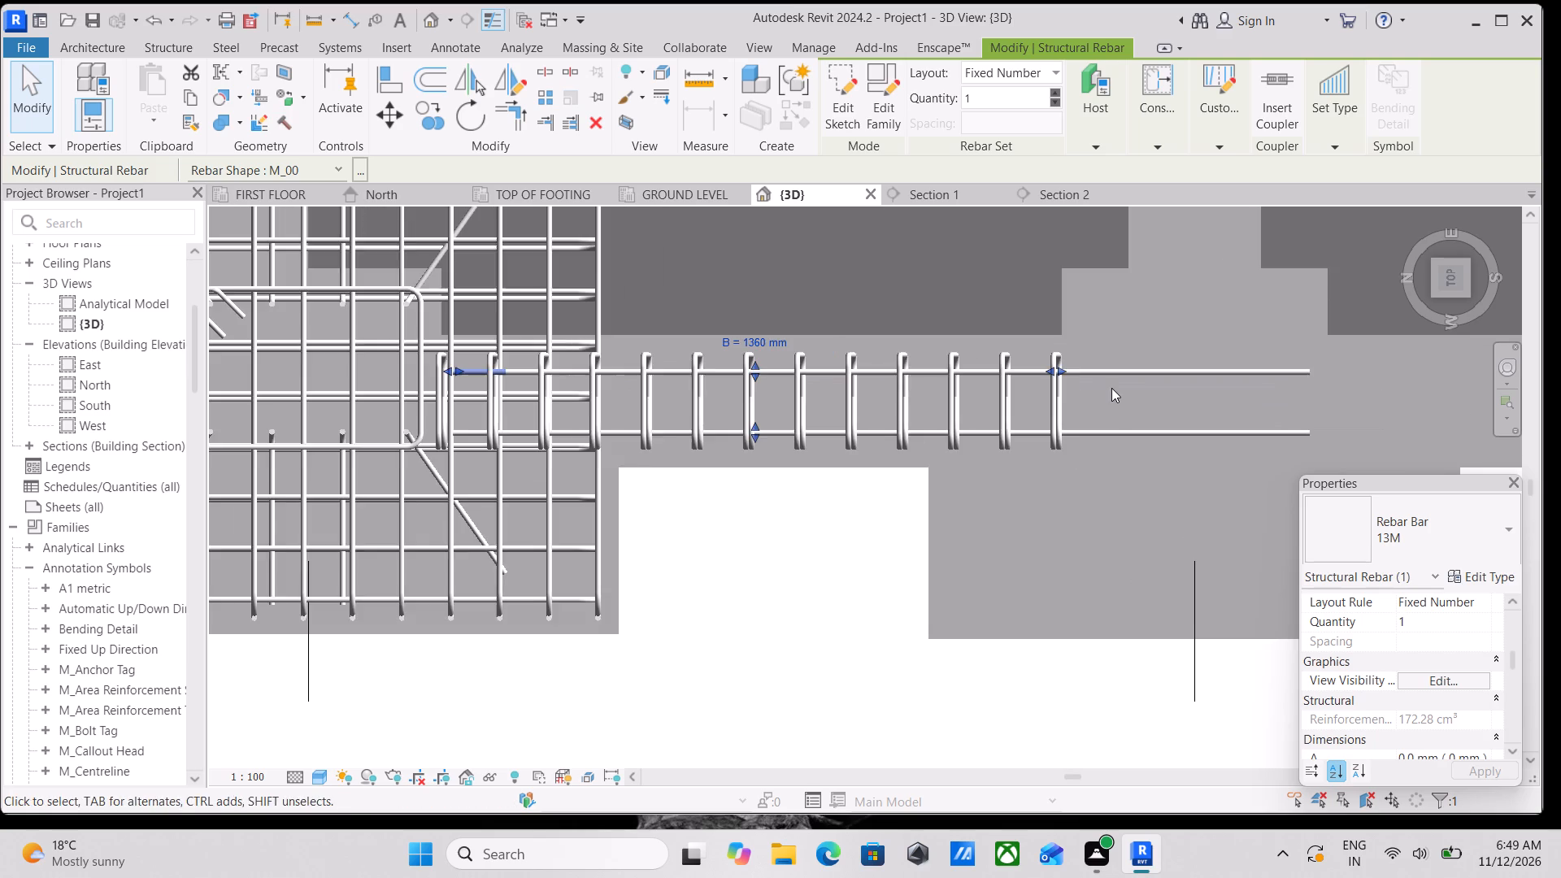
{"action": "left_click", "coordinate": [1132, 367]}
{"action": "scroll", "coordinate": [1284, 397], "scroll_direction": "up", "scroll_amount": 1}
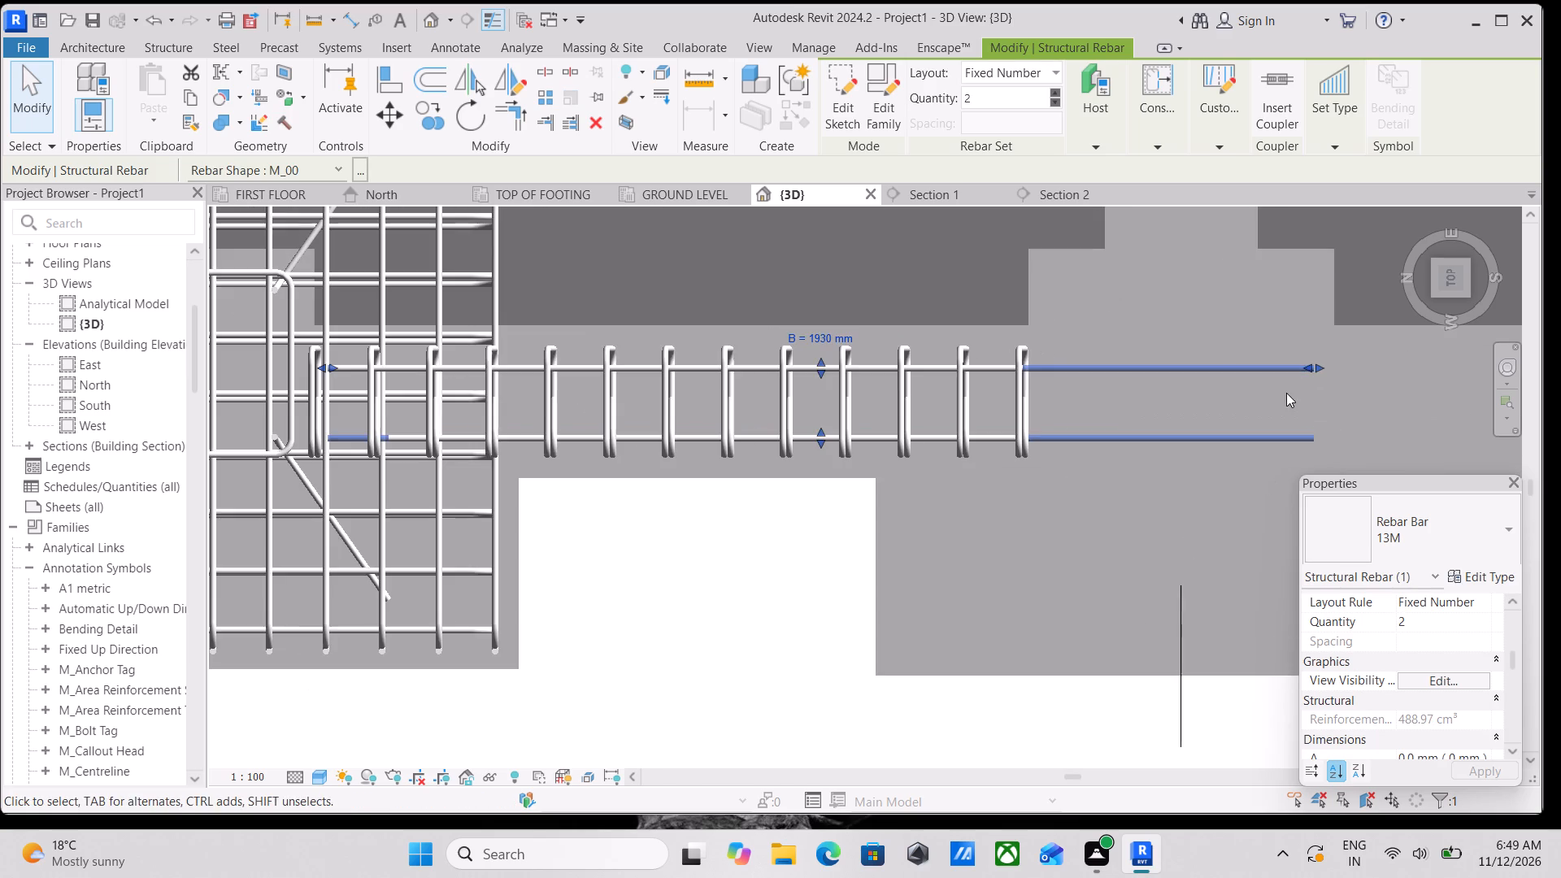
{"action": "left_click_drag", "start_coordinate": [1304, 370], "coordinate": [1063, 367]}
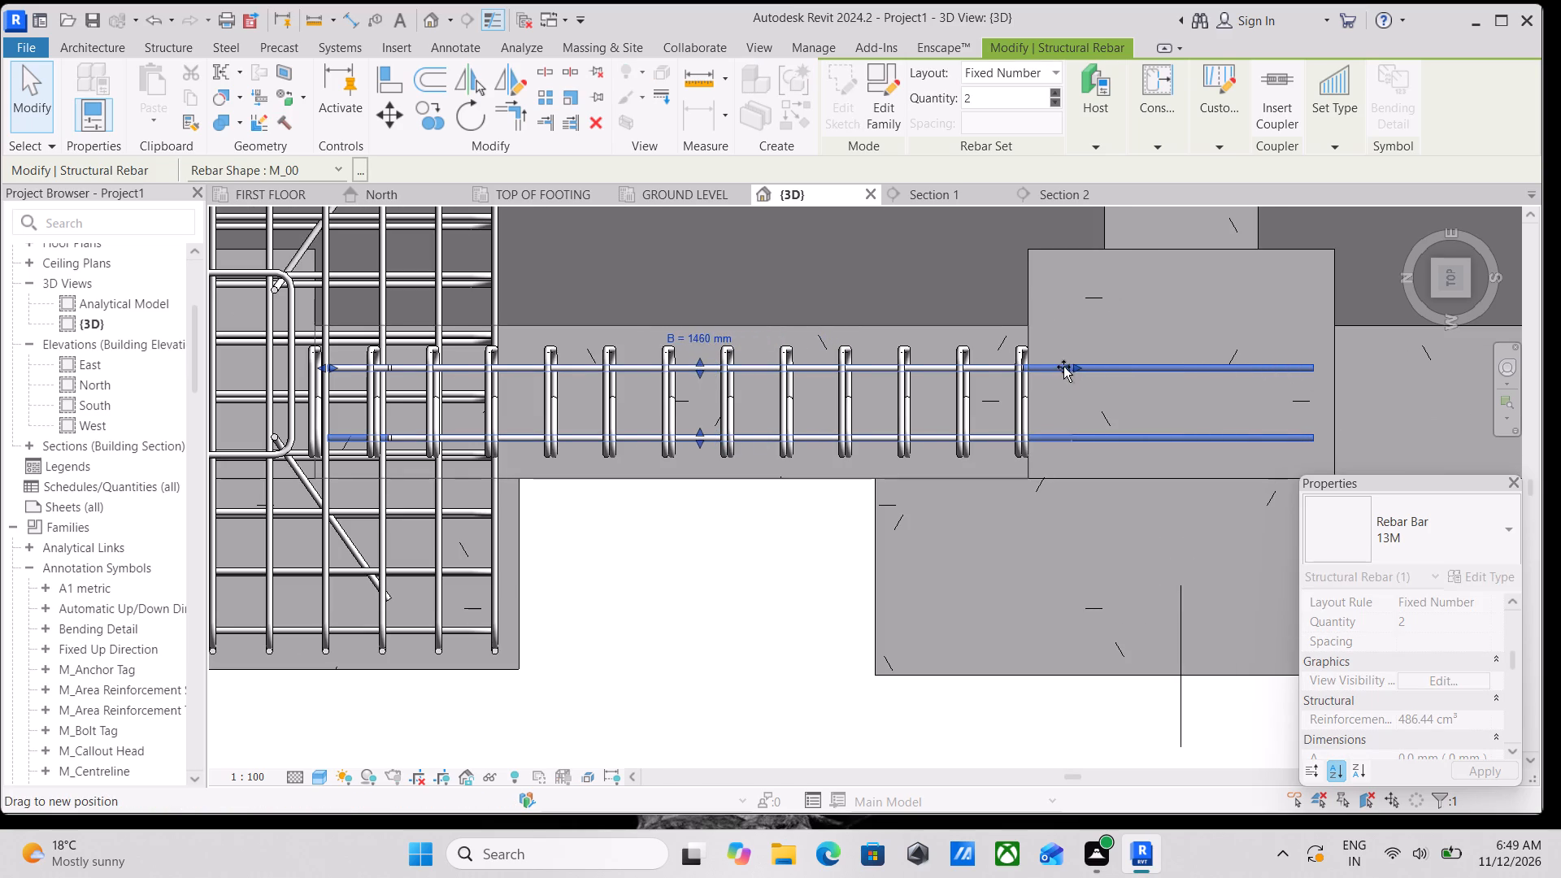
{"action": "left_click_drag", "start_coordinate": [1063, 367], "coordinate": [1013, 367]}
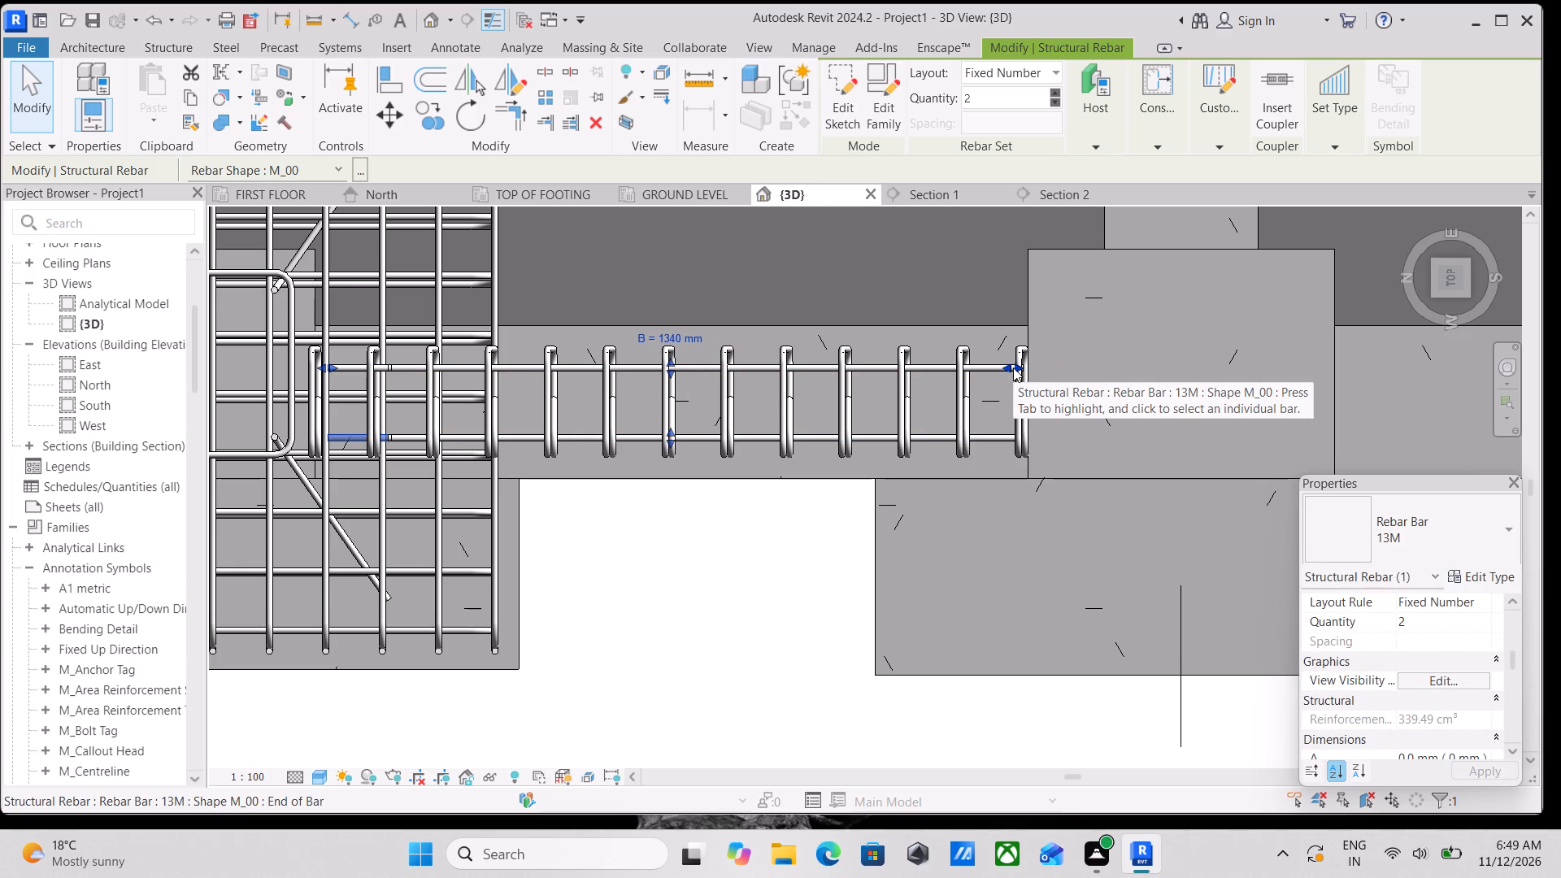
{"action": "scroll", "coordinate": [1041, 377], "scroll_direction": "up", "scroll_amount": 1}
{"action": "scroll", "coordinate": [1040, 378], "scroll_direction": "down", "scroll_amount": 3}
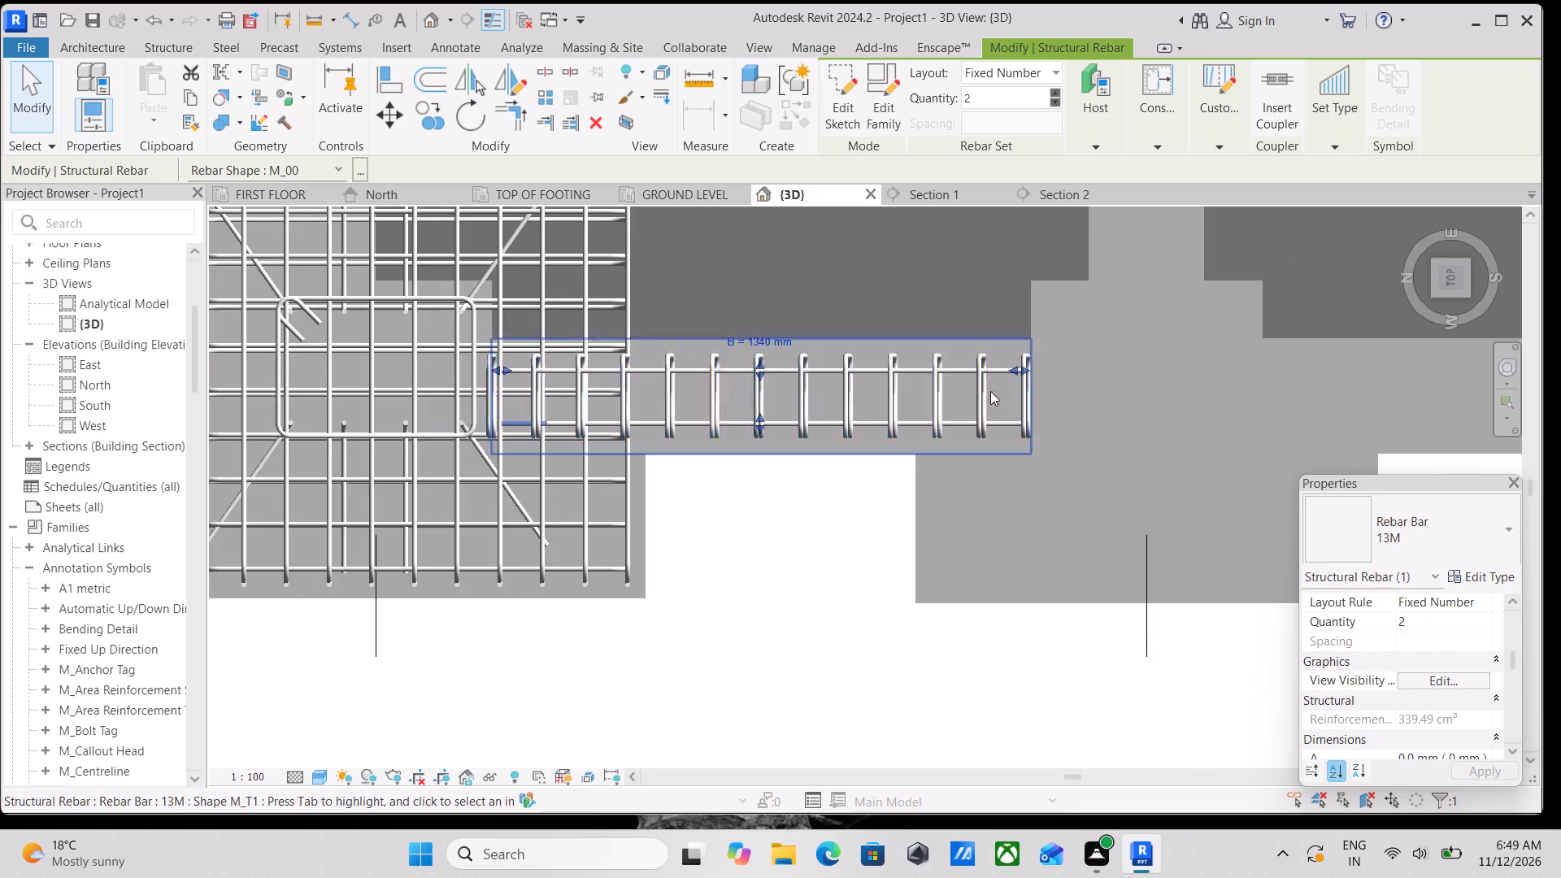
{"action": "middle_click_drag", "start_coordinate": [977, 387], "coordinate": [985, 425]}
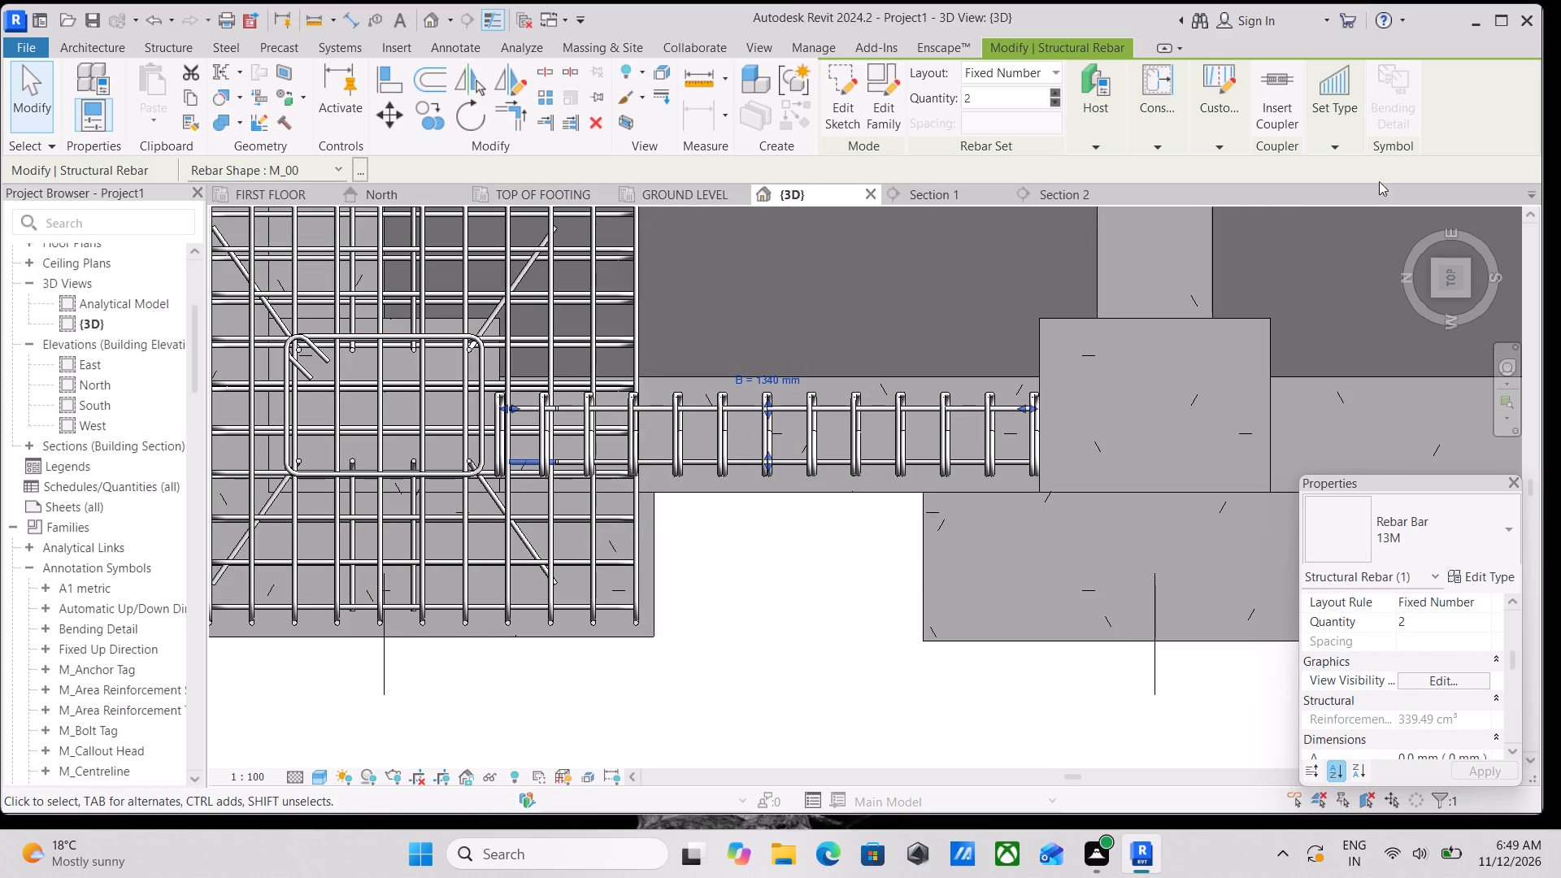
Propagate the reinforced corner footing's rebar, aligned by host, to the neighbouring 1200 × 1200 × 450 mm footing on grid 1.
{"action": "left_click", "coordinate": [1466, 294]}
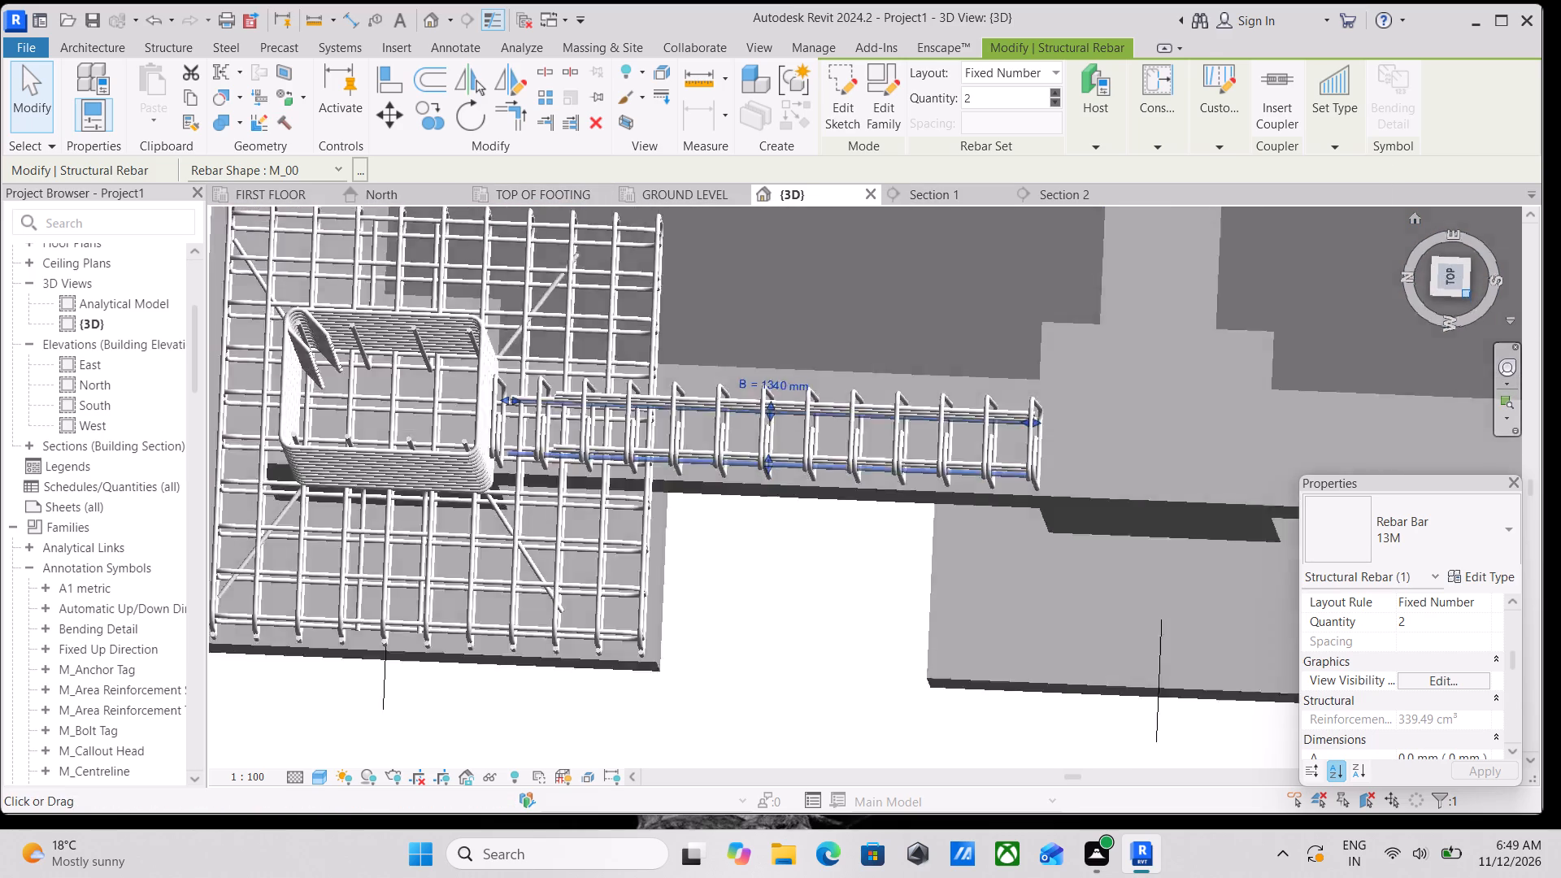
{"action": "scroll", "coordinate": [1234, 591], "scroll_direction": "down", "scroll_amount": 4}
{"action": "middle_click_drag", "start_coordinate": [1104, 579], "coordinate": [1170, 476]}
{"action": "scroll", "coordinate": [938, 669], "scroll_direction": "down", "scroll_amount": 1}
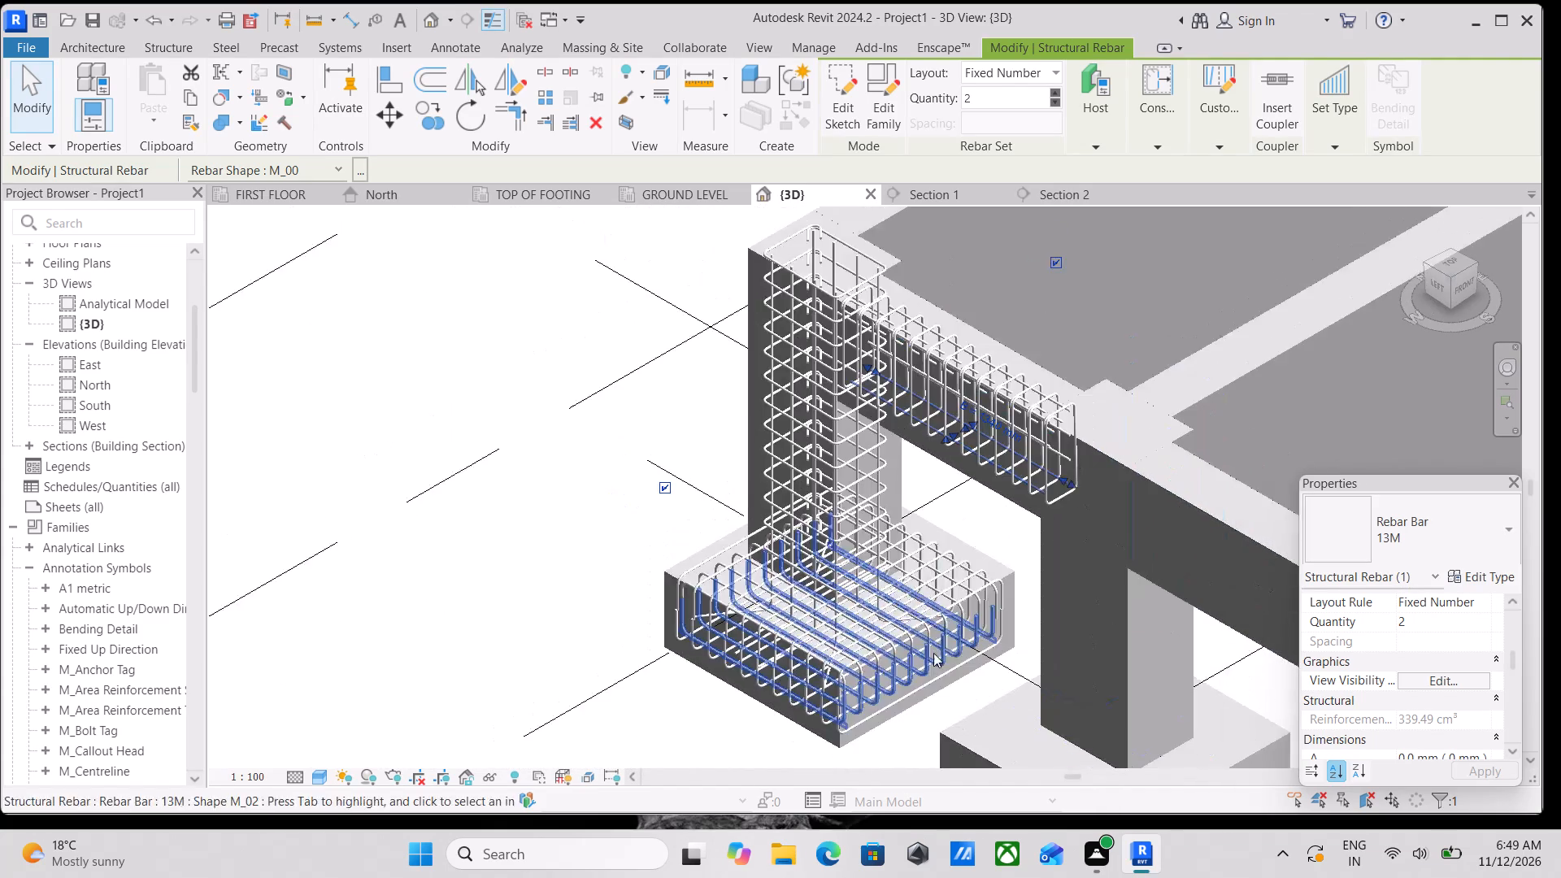
{"action": "middle_click_drag", "start_coordinate": [933, 634], "coordinate": [994, 487]}
{"action": "scroll", "coordinate": [951, 599], "scroll_direction": "down", "scroll_amount": 4}
{"action": "middle_click_drag", "start_coordinate": [945, 600], "coordinate": [897, 610]}
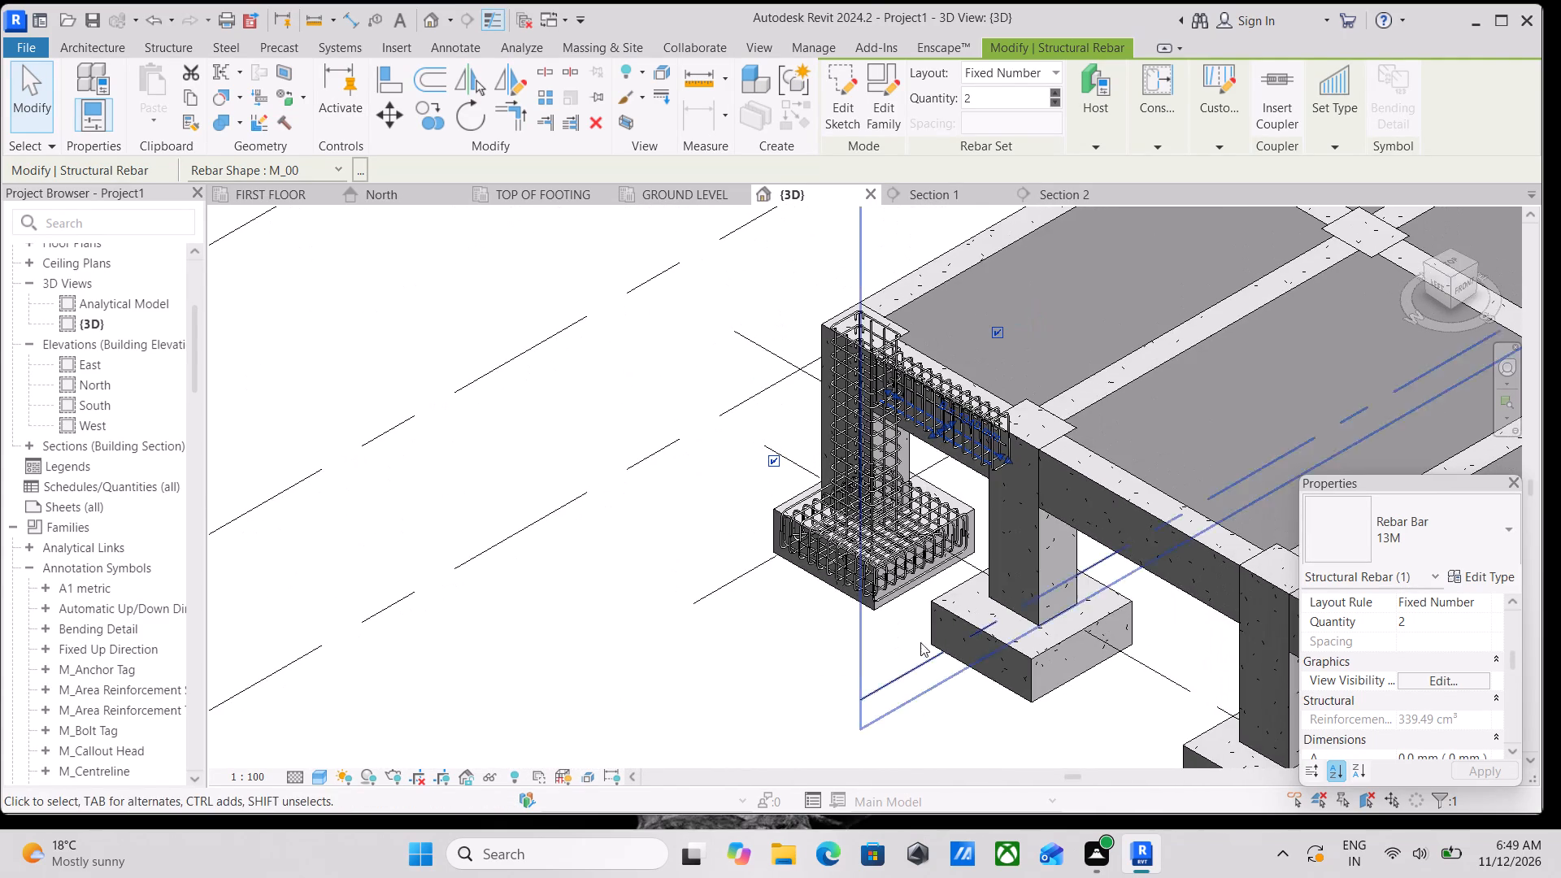
{"action": "scroll", "coordinate": [915, 599], "scroll_direction": "up", "scroll_amount": 3}
{"action": "scroll", "coordinate": [967, 549], "scroll_direction": "up", "scroll_amount": 5}
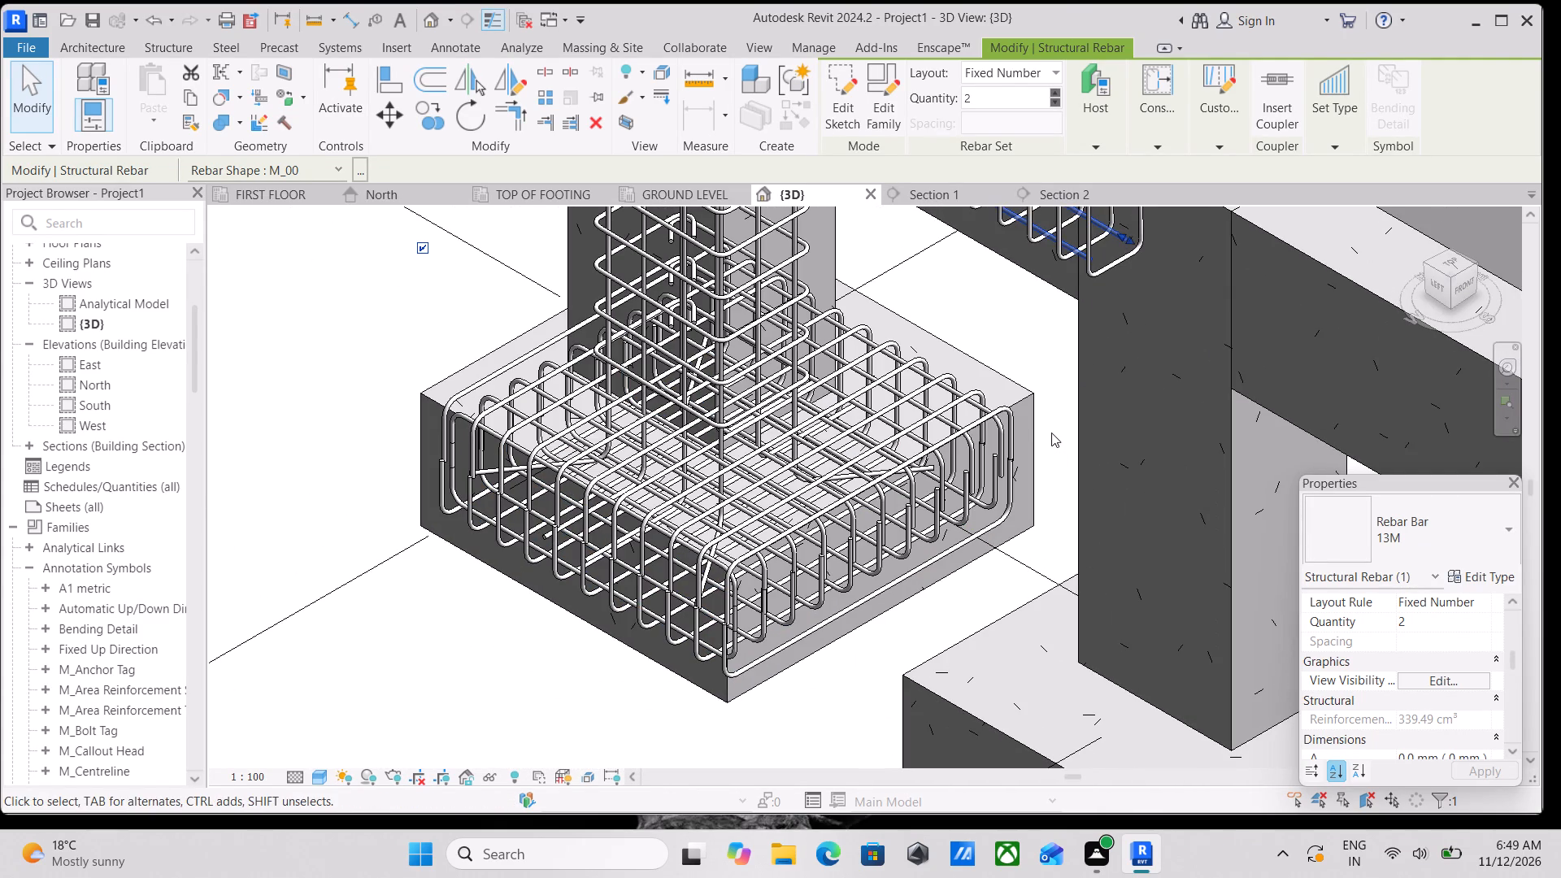
{"action": "left_click", "coordinate": [1027, 409]}
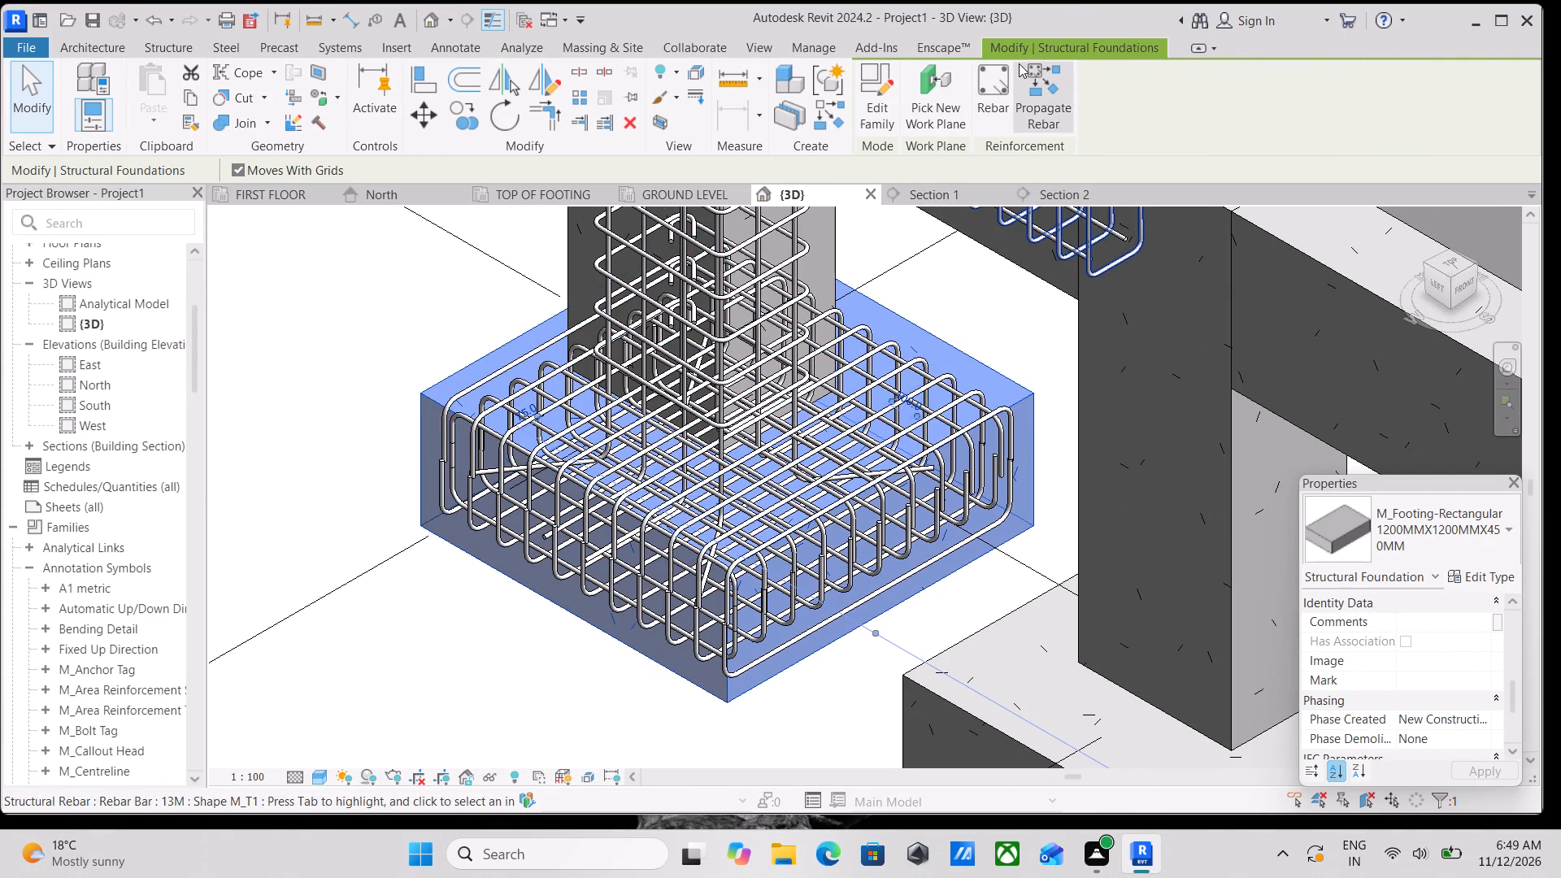
{"action": "left_click", "coordinate": [1029, 79]}
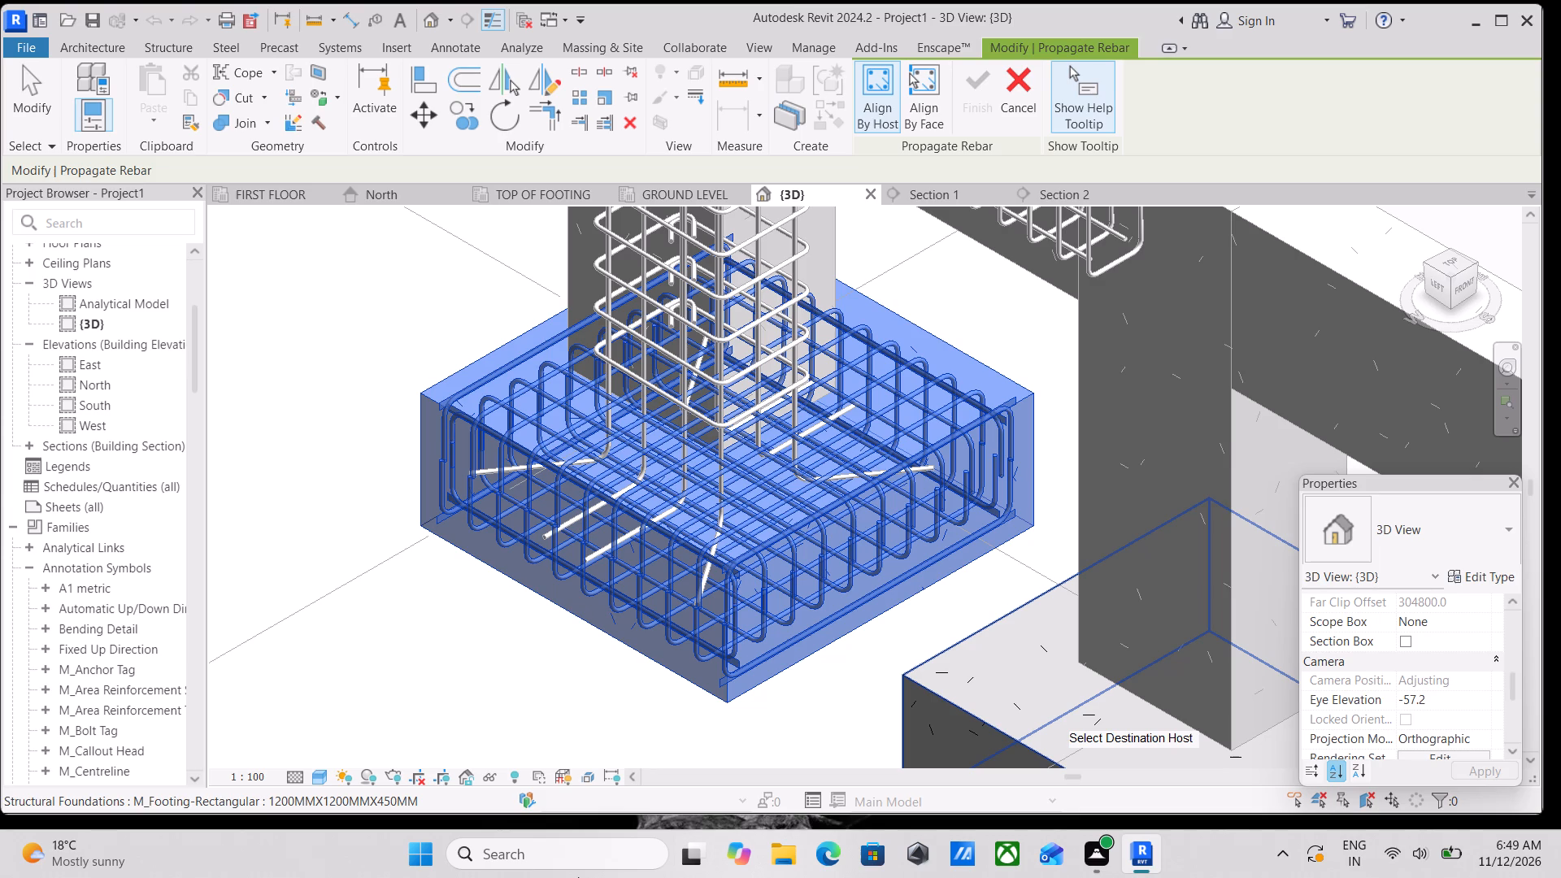
{"action": "scroll", "coordinate": [559, 871], "scroll_direction": "down", "scroll_amount": 2}
{"action": "scroll", "coordinate": [431, 596], "scroll_direction": "down", "scroll_amount": 5}
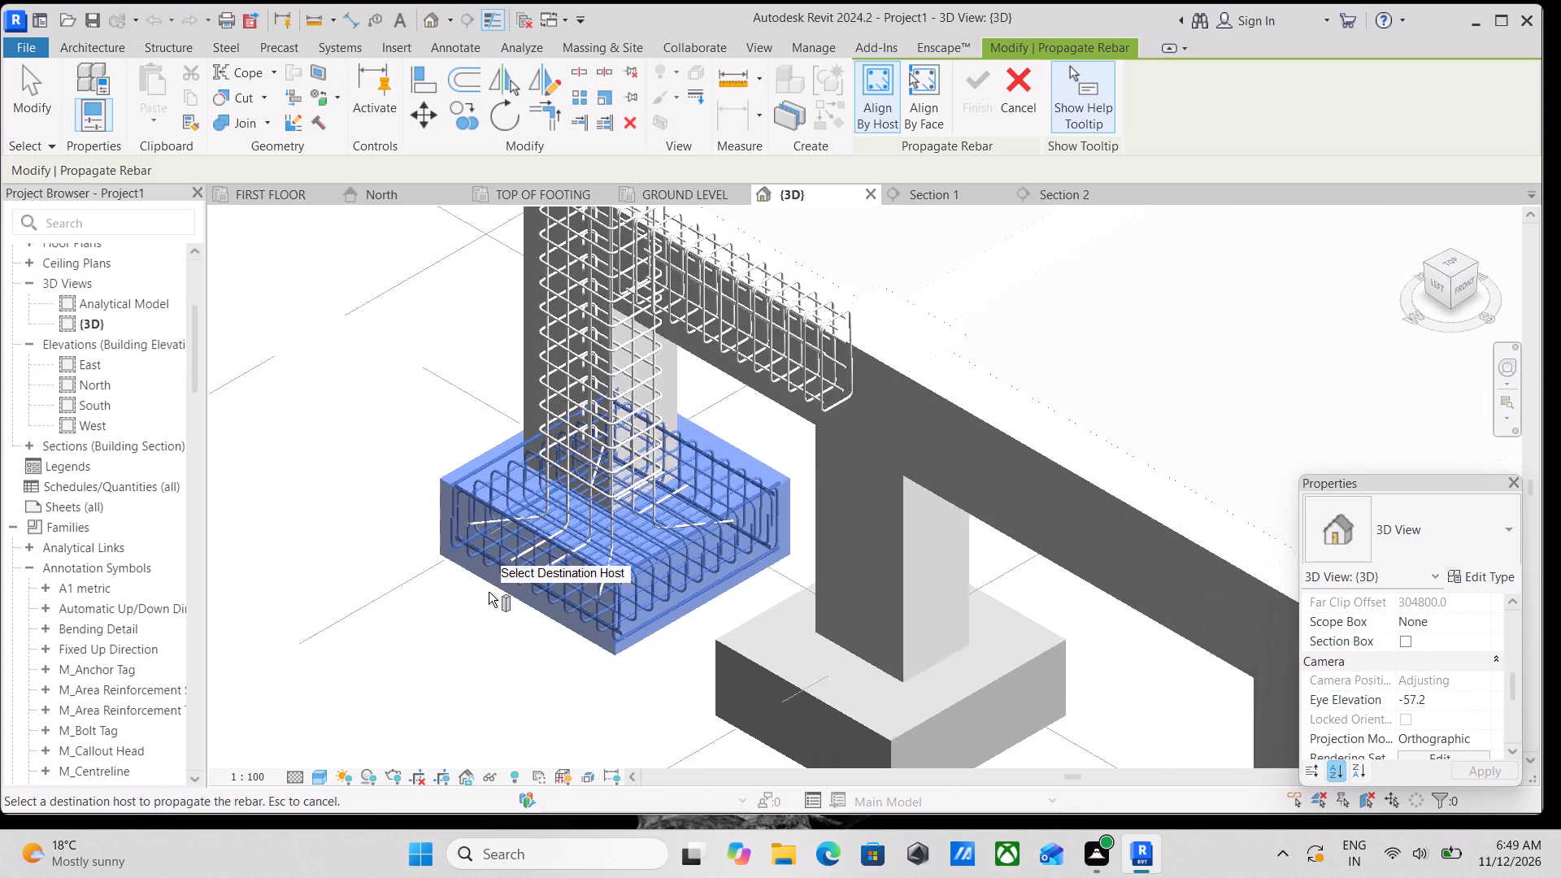
{"action": "scroll", "coordinate": [489, 592], "scroll_direction": "down", "scroll_amount": 2}
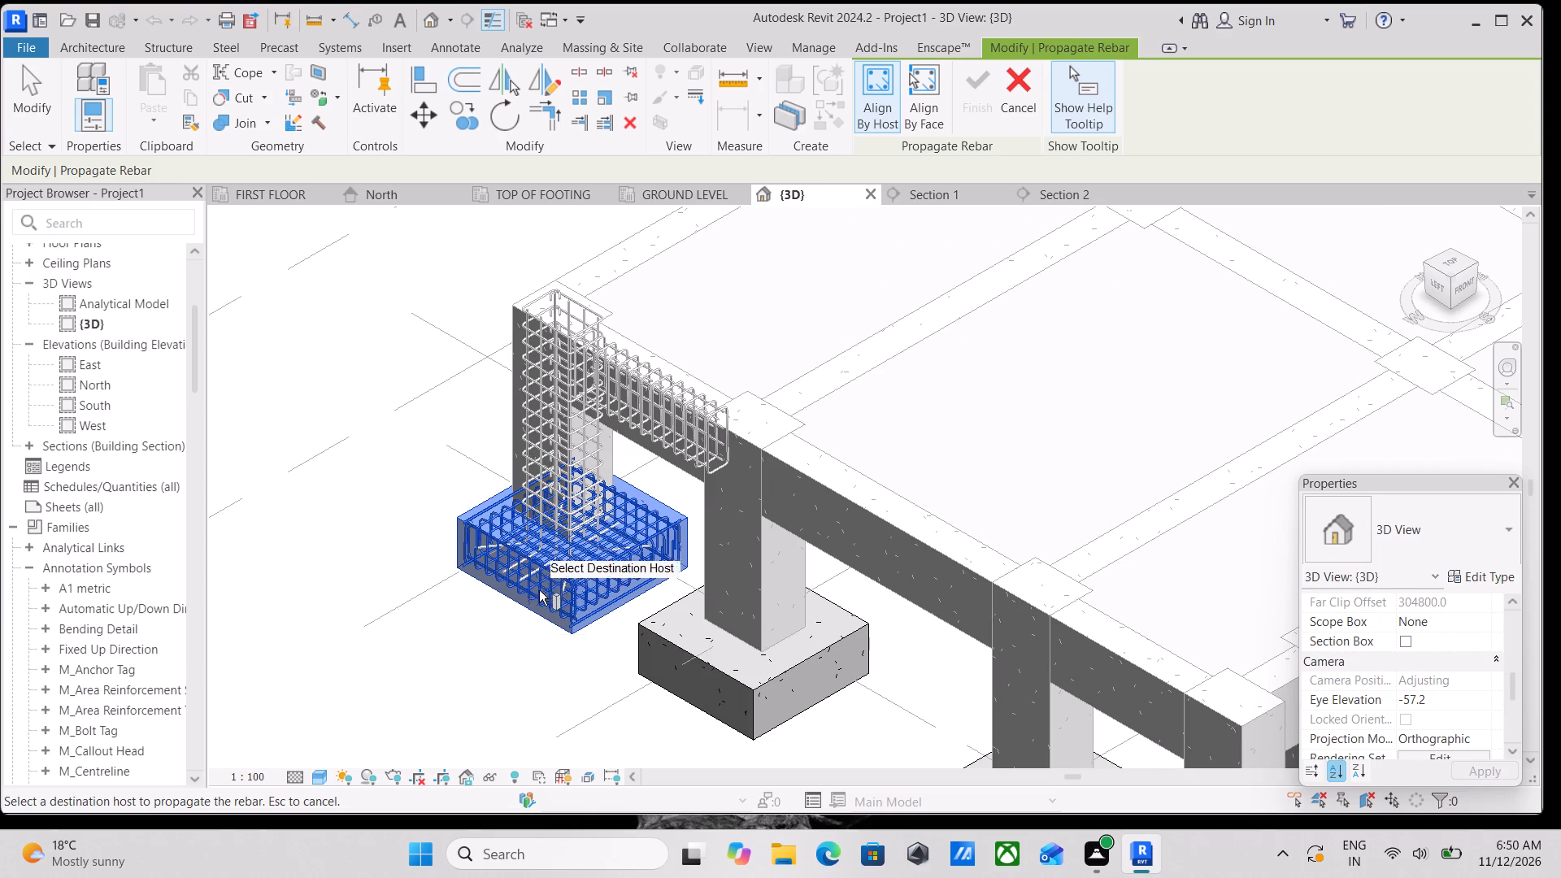
{"action": "scroll", "coordinate": [548, 598], "scroll_direction": "down", "scroll_amount": 1}
{"action": "middle_click_drag", "start_coordinate": [699, 663], "coordinate": [678, 572]}
{"action": "scroll", "coordinate": [728, 576], "scroll_direction": "up", "scroll_amount": 3}
{"action": "left_click", "coordinate": [826, 525]}
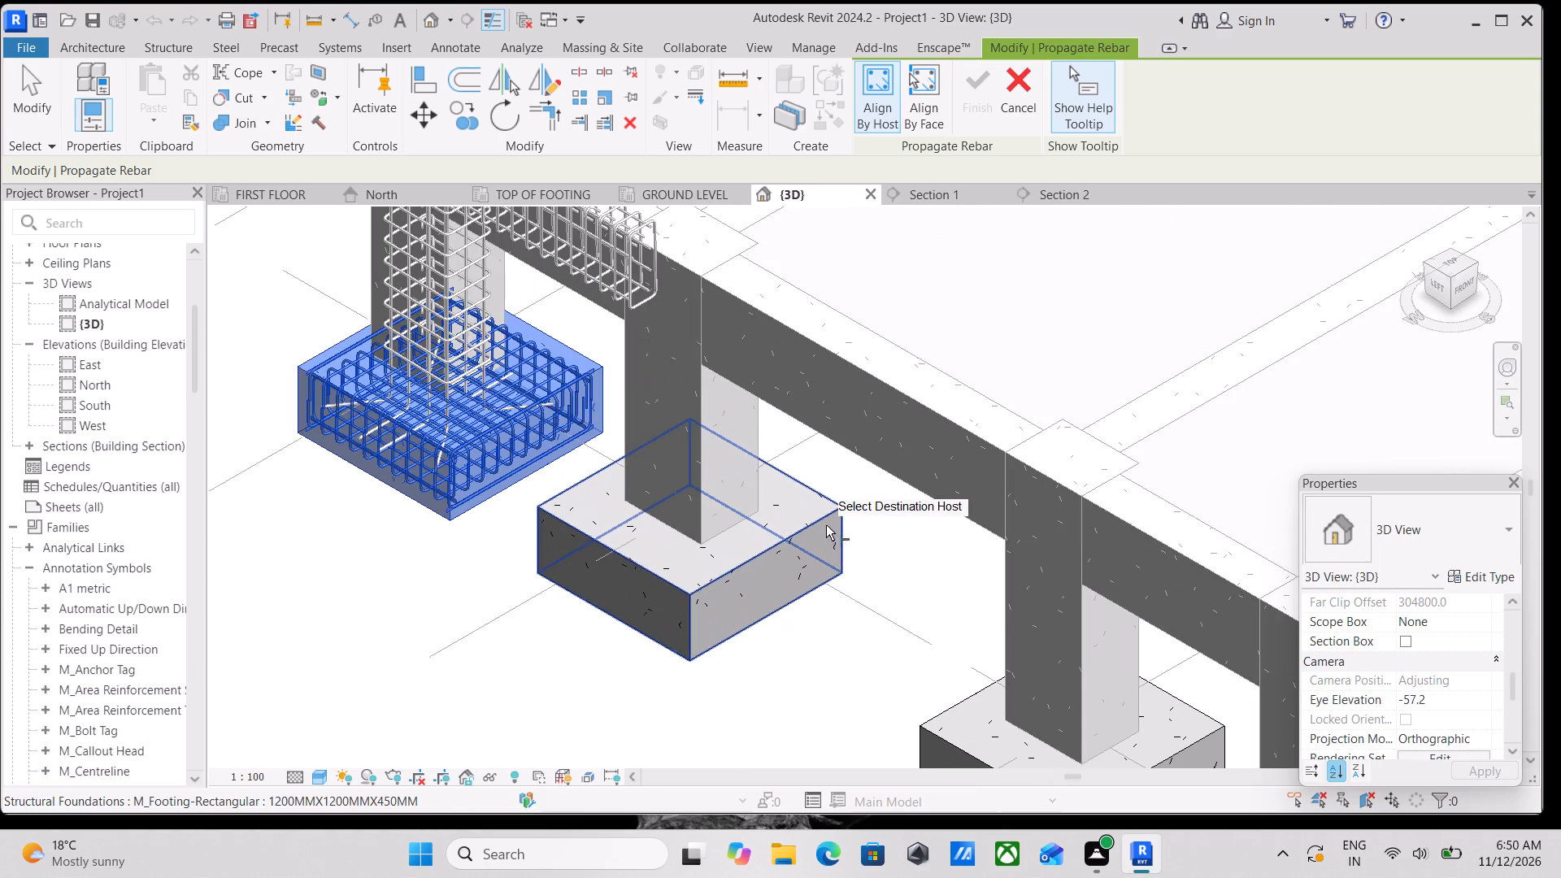
Add the third footing along grid 1, just before the combined footing, as a destination for the propagated rebar.
{"action": "scroll", "coordinate": [737, 576], "scroll_direction": "down", "scroll_amount": 2}
{"action": "middle_click_drag", "start_coordinate": [736, 576], "coordinate": [615, 533]}
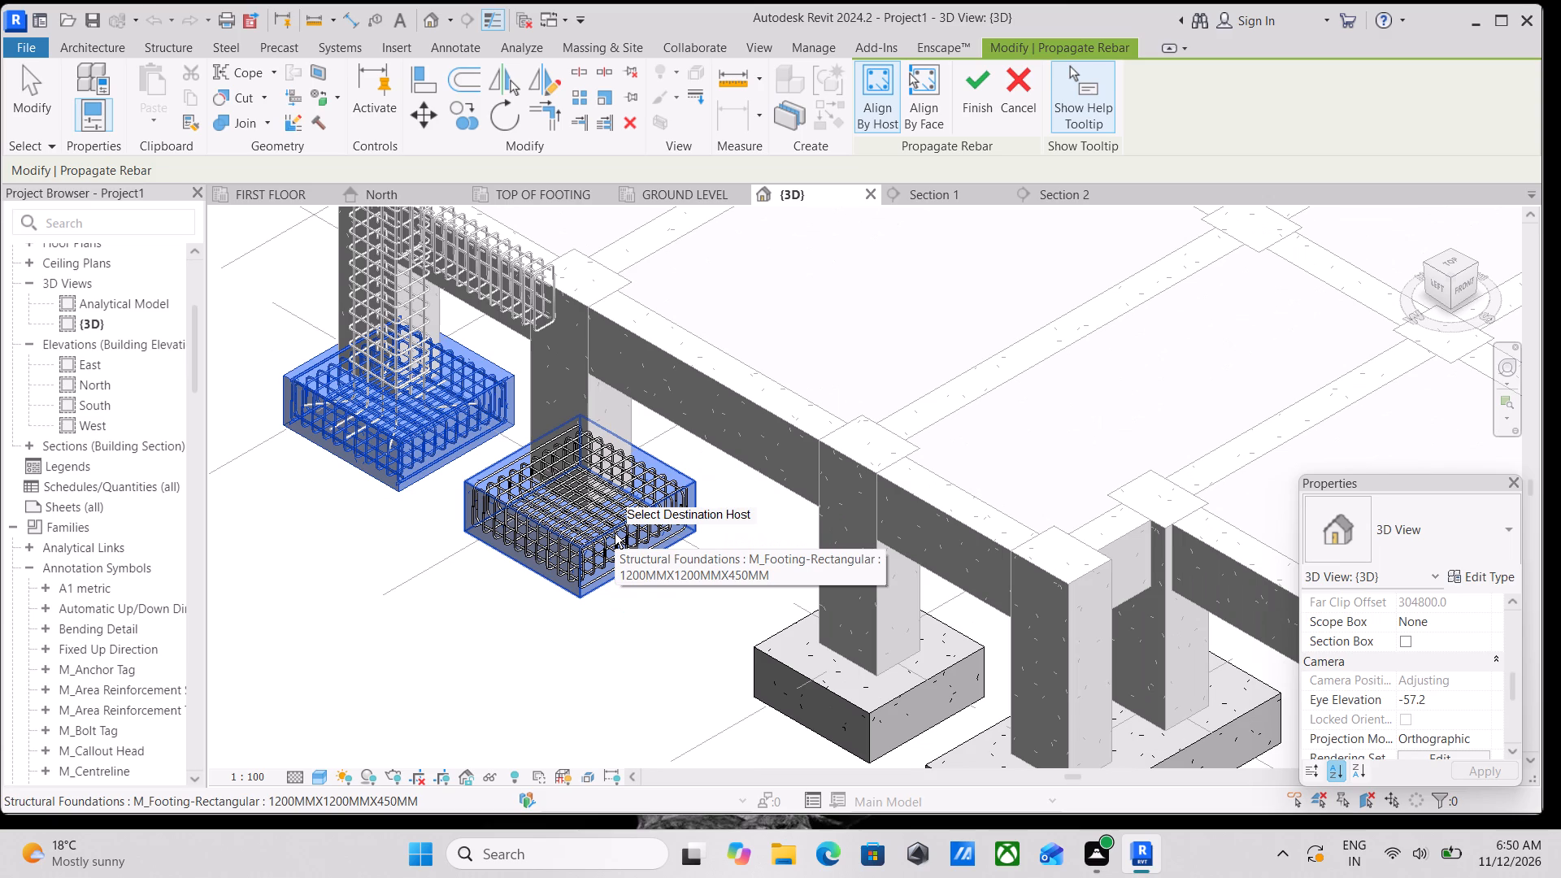
{"action": "scroll", "coordinate": [618, 543], "scroll_direction": "down", "scroll_amount": 1}
{"action": "scroll", "coordinate": [750, 601], "scroll_direction": "up", "scroll_amount": 1}
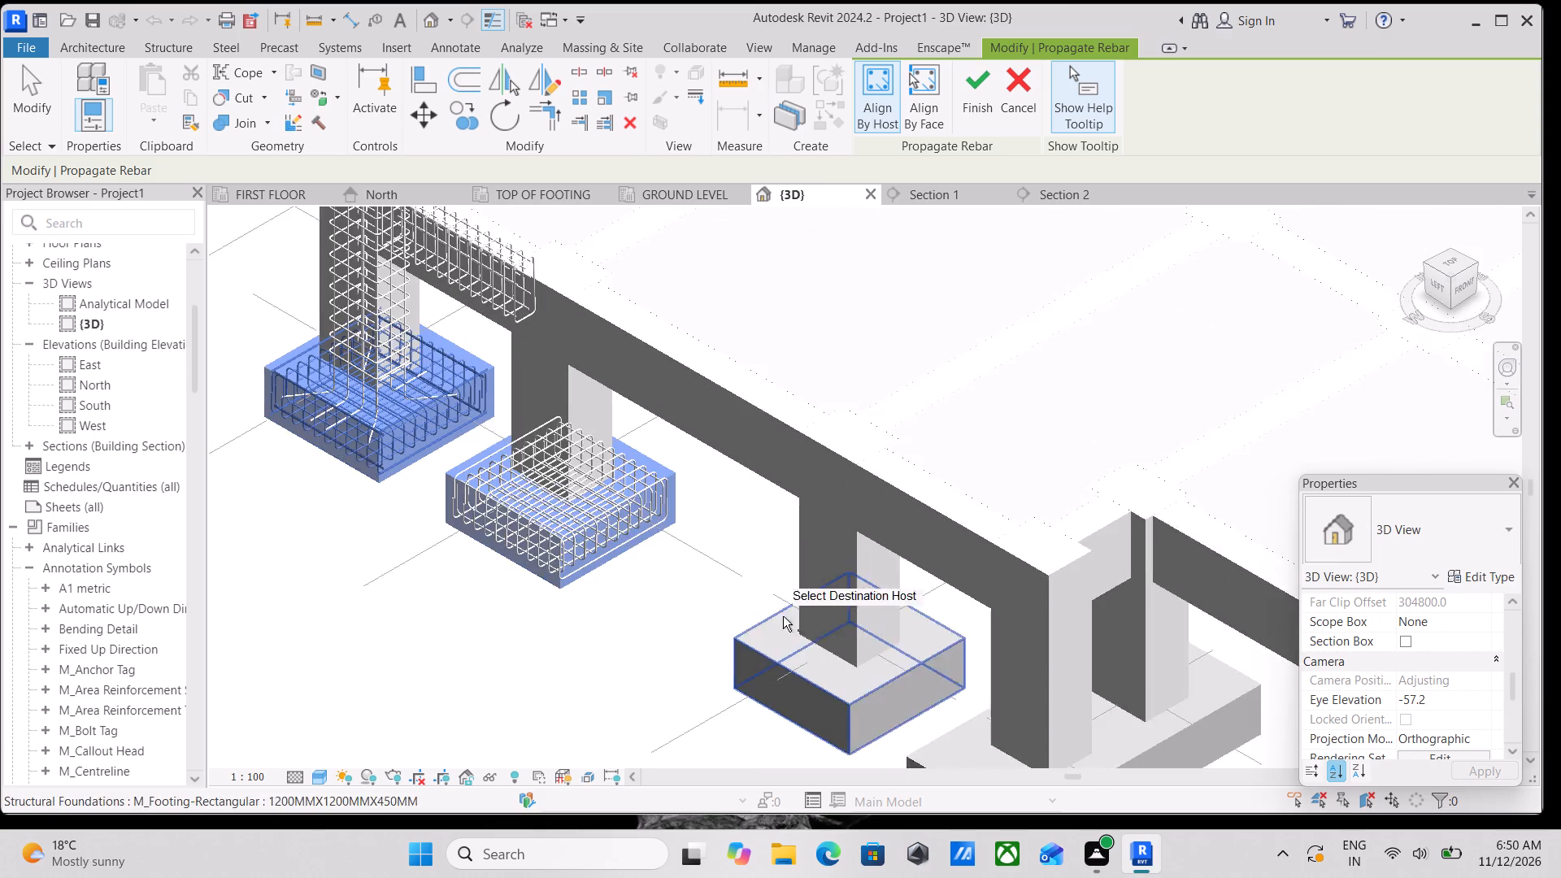
{"action": "scroll", "coordinate": [783, 616], "scroll_direction": "up", "scroll_amount": 1}
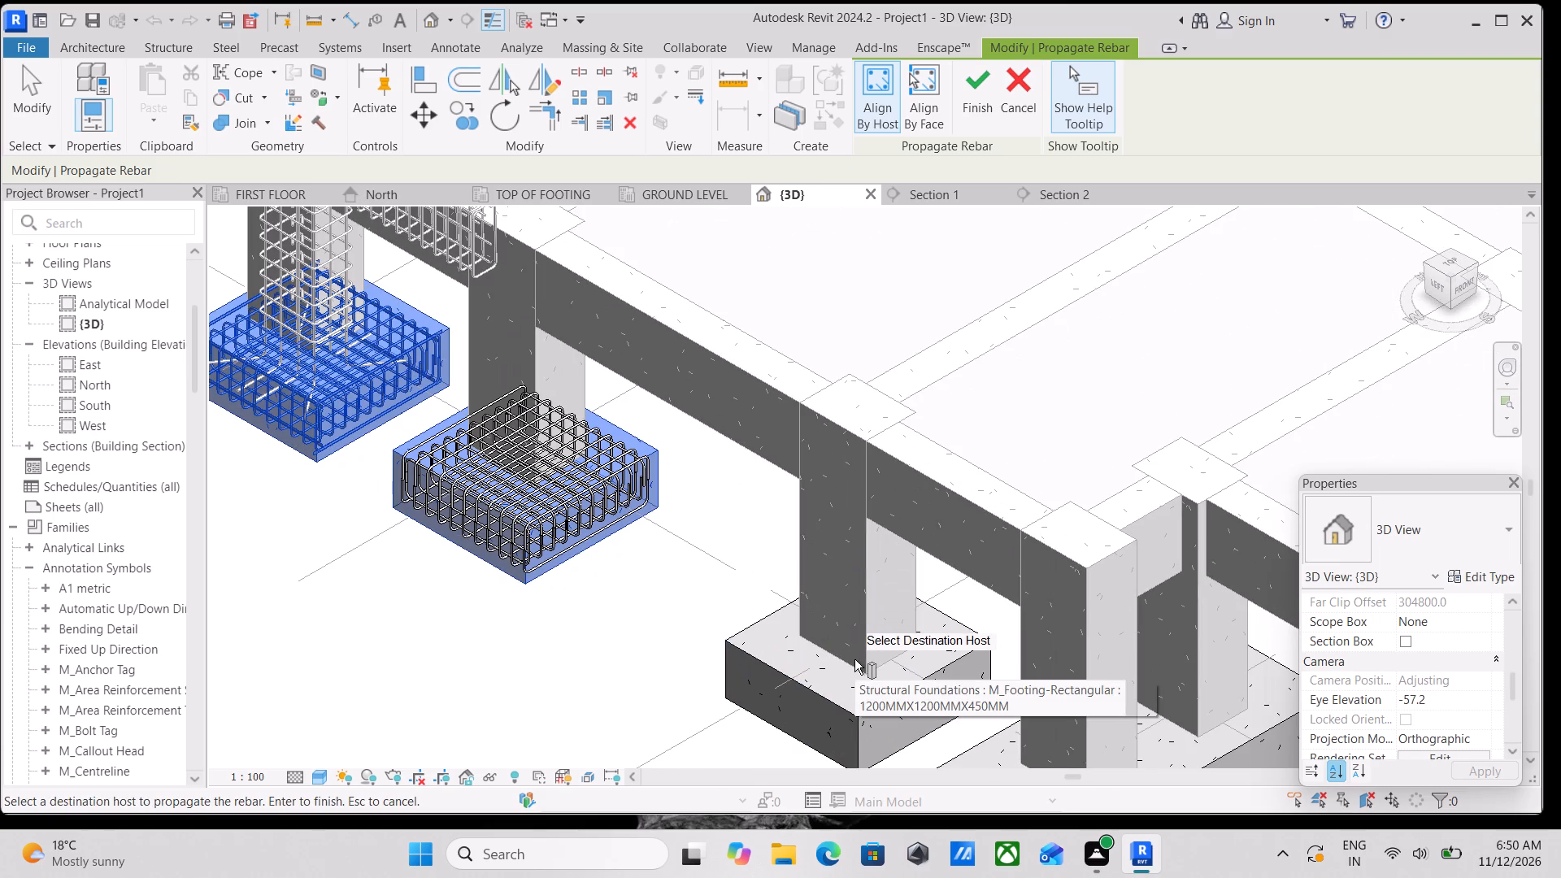
{"action": "scroll", "coordinate": [759, 654], "scroll_direction": "down", "scroll_amount": 1}
{"action": "middle_click_drag", "start_coordinate": [751, 645], "coordinate": [688, 533]}
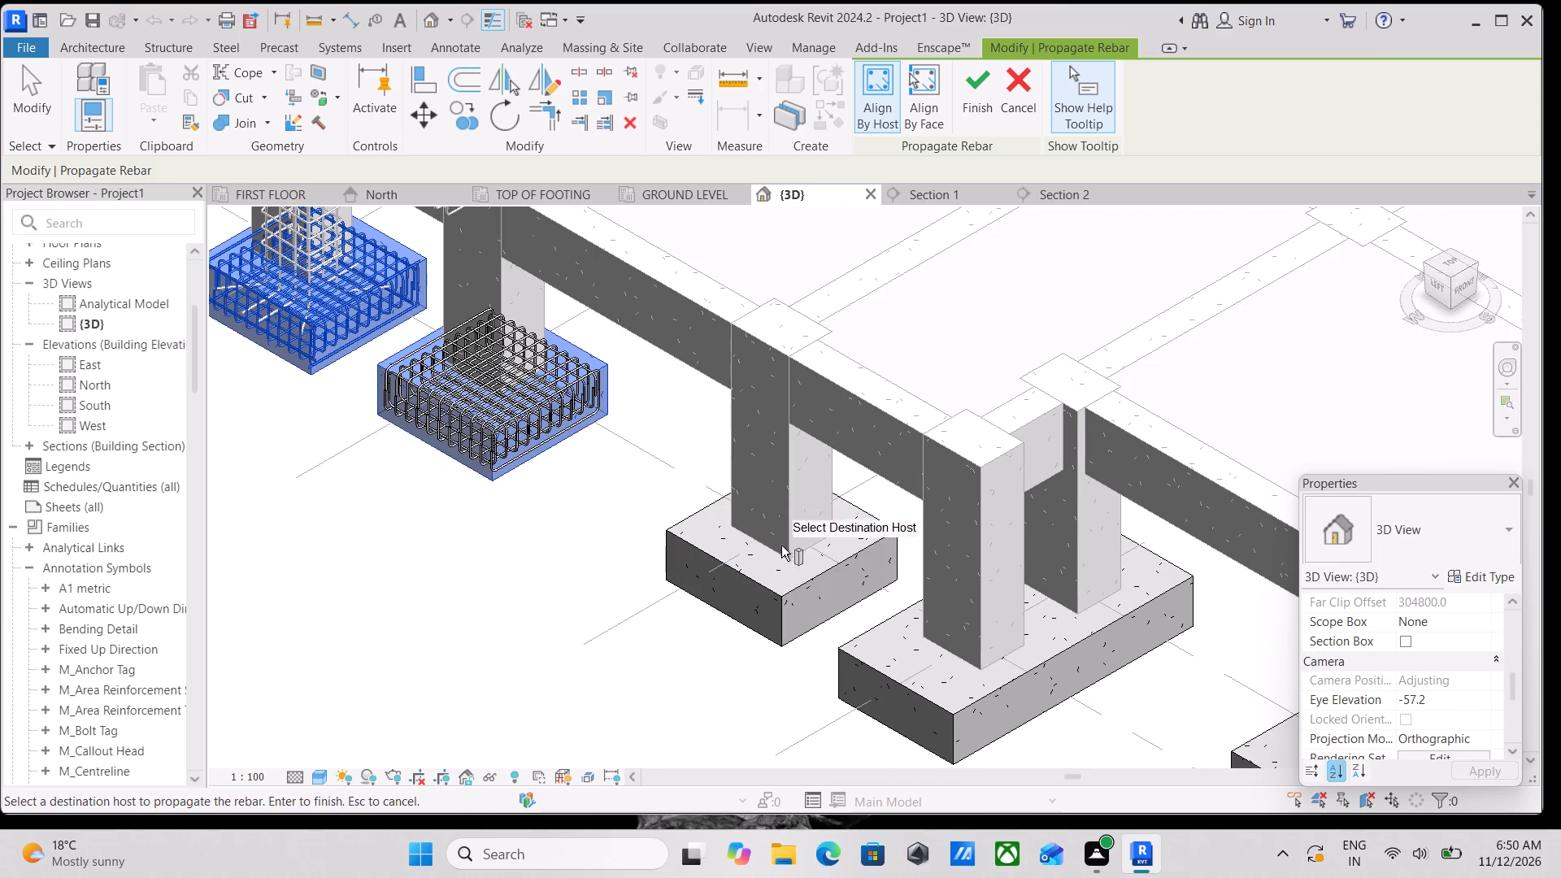
{"action": "left_click", "coordinate": [841, 565]}
Add the 1200 × 2500 × 450 mm combined footing under the paired columns as a destination host for the rebar.
{"action": "middle_click_drag", "start_coordinate": [839, 565], "coordinate": [724, 544]}
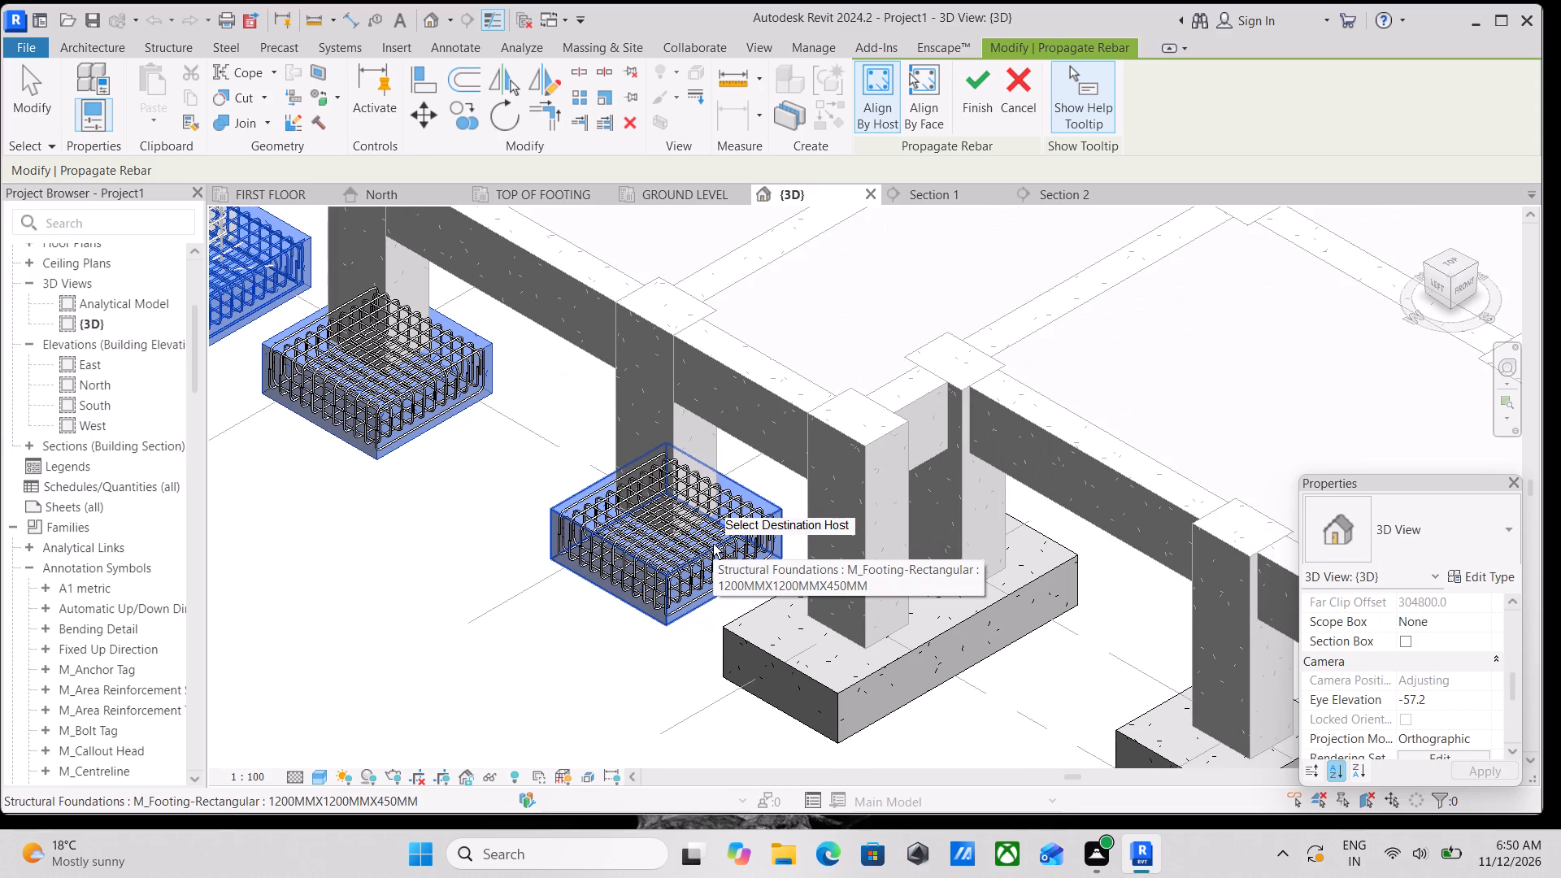
{"action": "scroll", "coordinate": [713, 544], "scroll_direction": "down", "scroll_amount": 1}
{"action": "middle_click_drag", "start_coordinate": [712, 544], "coordinate": [674, 484]}
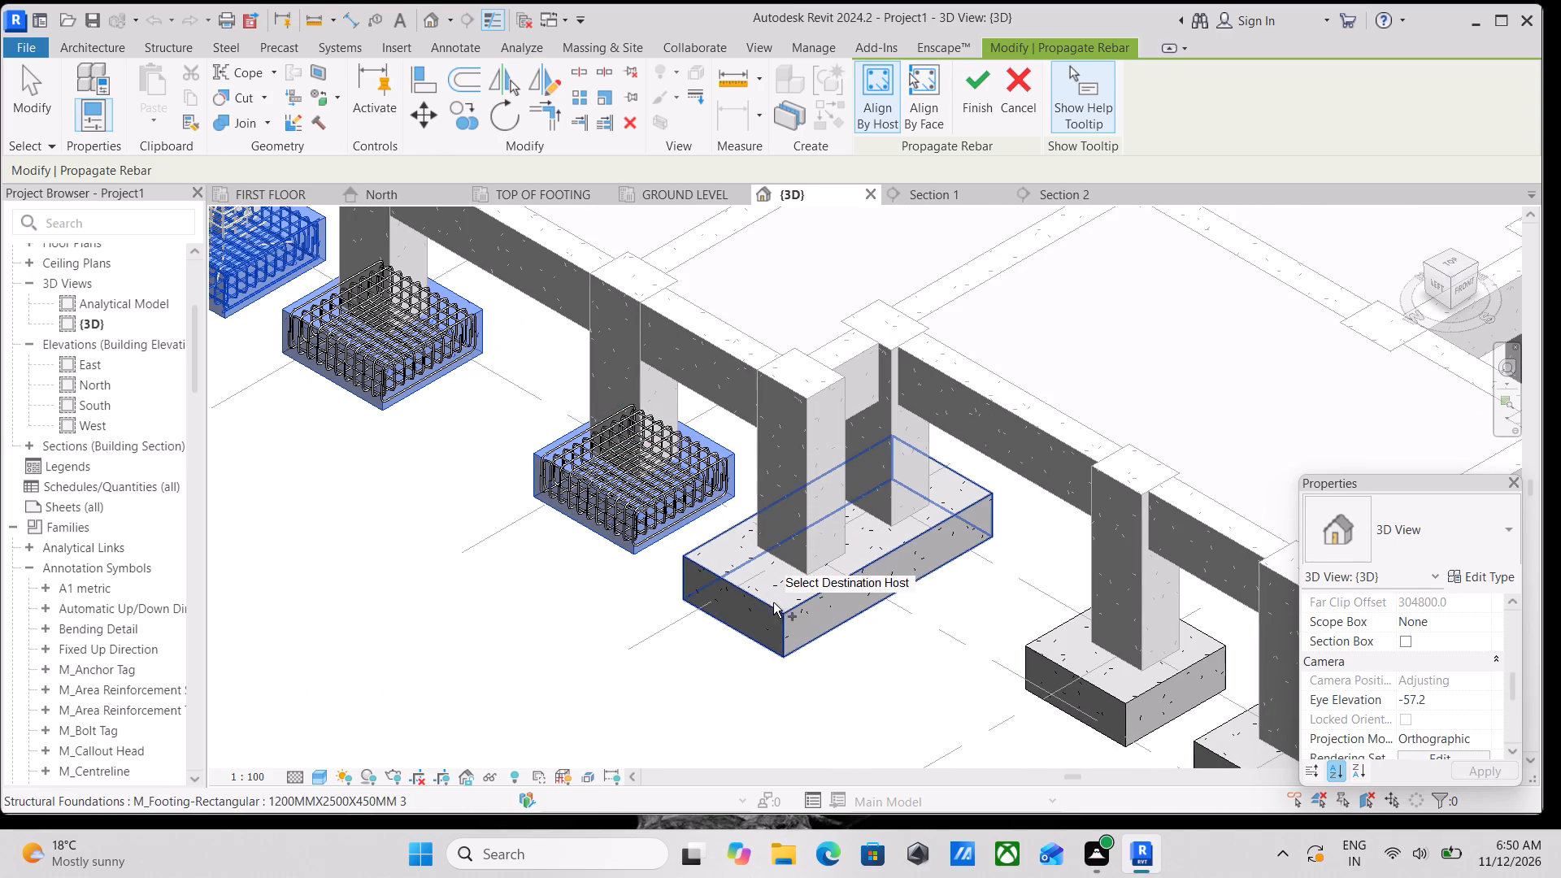
{"action": "left_click", "coordinate": [773, 607]}
Add the last two footings on grid 1, beyond the combined footing, as destinations for the propagated rebar.
{"action": "middle_click_drag", "start_coordinate": [793, 596], "coordinate": [611, 490]}
{"action": "scroll", "coordinate": [616, 497], "scroll_direction": "up", "scroll_amount": 1}
{"action": "scroll", "coordinate": [643, 514], "scroll_direction": "down", "scroll_amount": 4}
{"action": "scroll", "coordinate": [709, 545], "scroll_direction": "down", "scroll_amount": 1}
{"action": "middle_click_drag", "start_coordinate": [709, 545], "coordinate": [691, 515]}
{"action": "scroll", "coordinate": [774, 542], "scroll_direction": "up", "scroll_amount": 3}
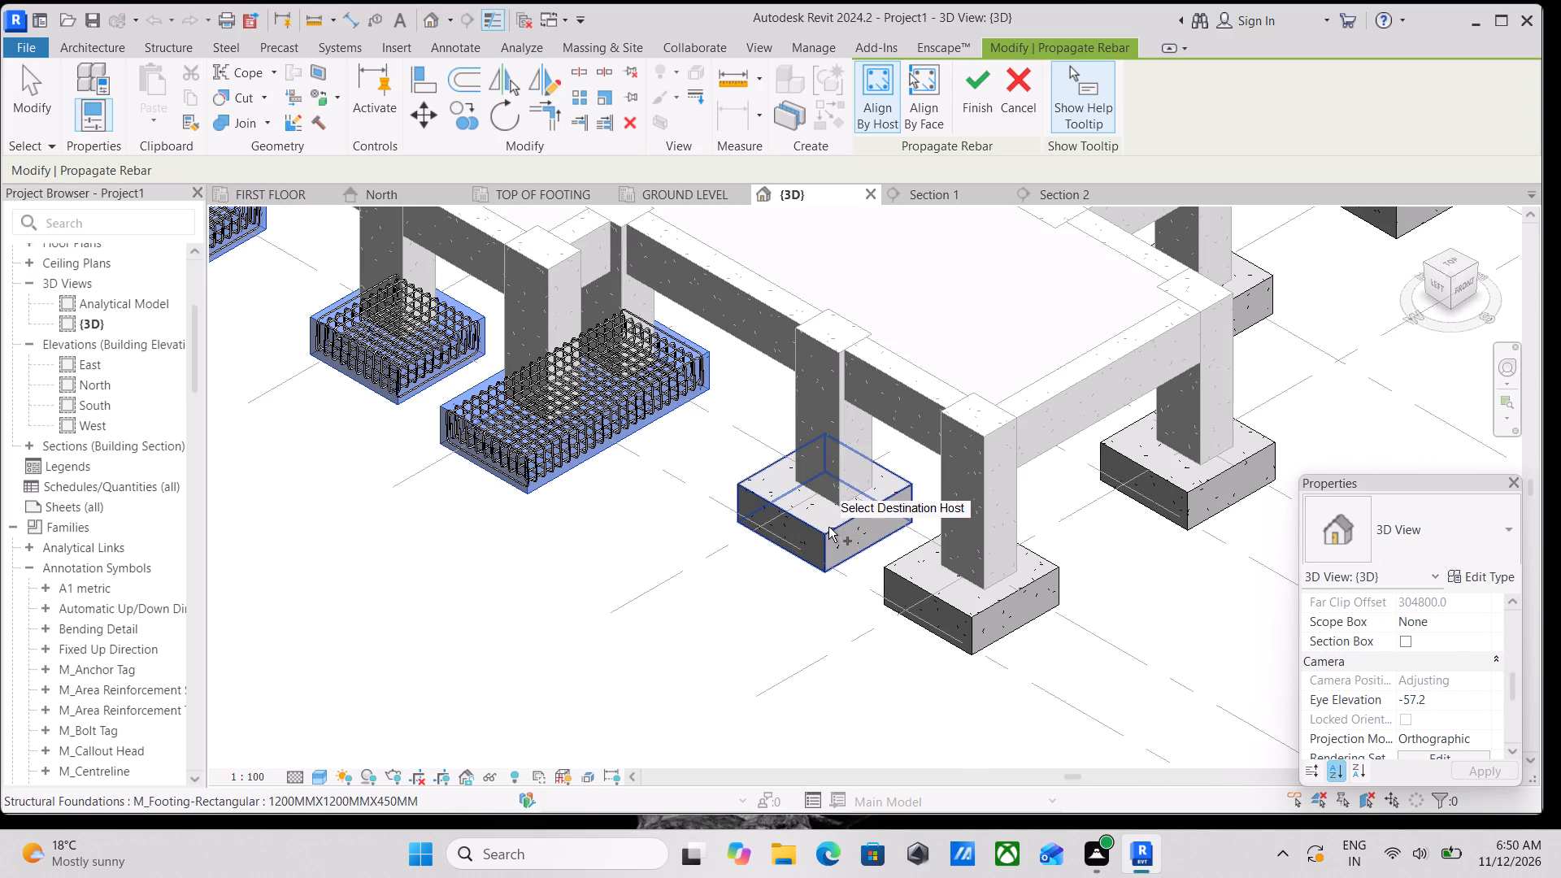
{"action": "left_click", "coordinate": [828, 527]}
{"action": "scroll", "coordinate": [828, 527], "scroll_direction": "down", "scroll_amount": 3}
{"action": "middle_click_drag", "start_coordinate": [807, 521], "coordinate": [669, 479]}
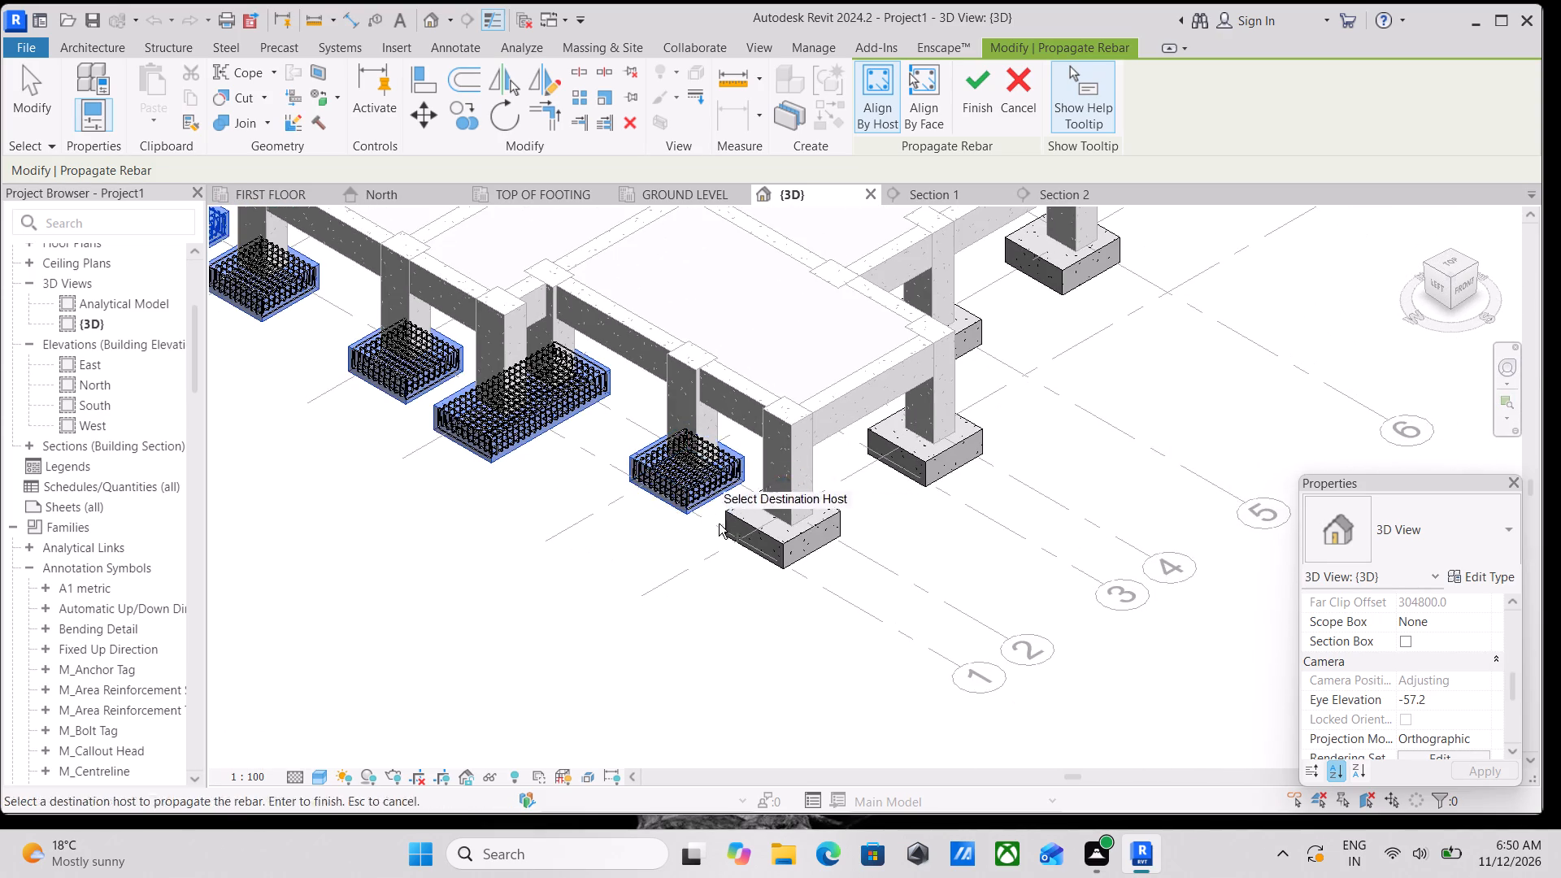
{"action": "scroll", "coordinate": [776, 538], "scroll_direction": "up", "scroll_amount": 2}
{"action": "left_click", "coordinate": [776, 538]}
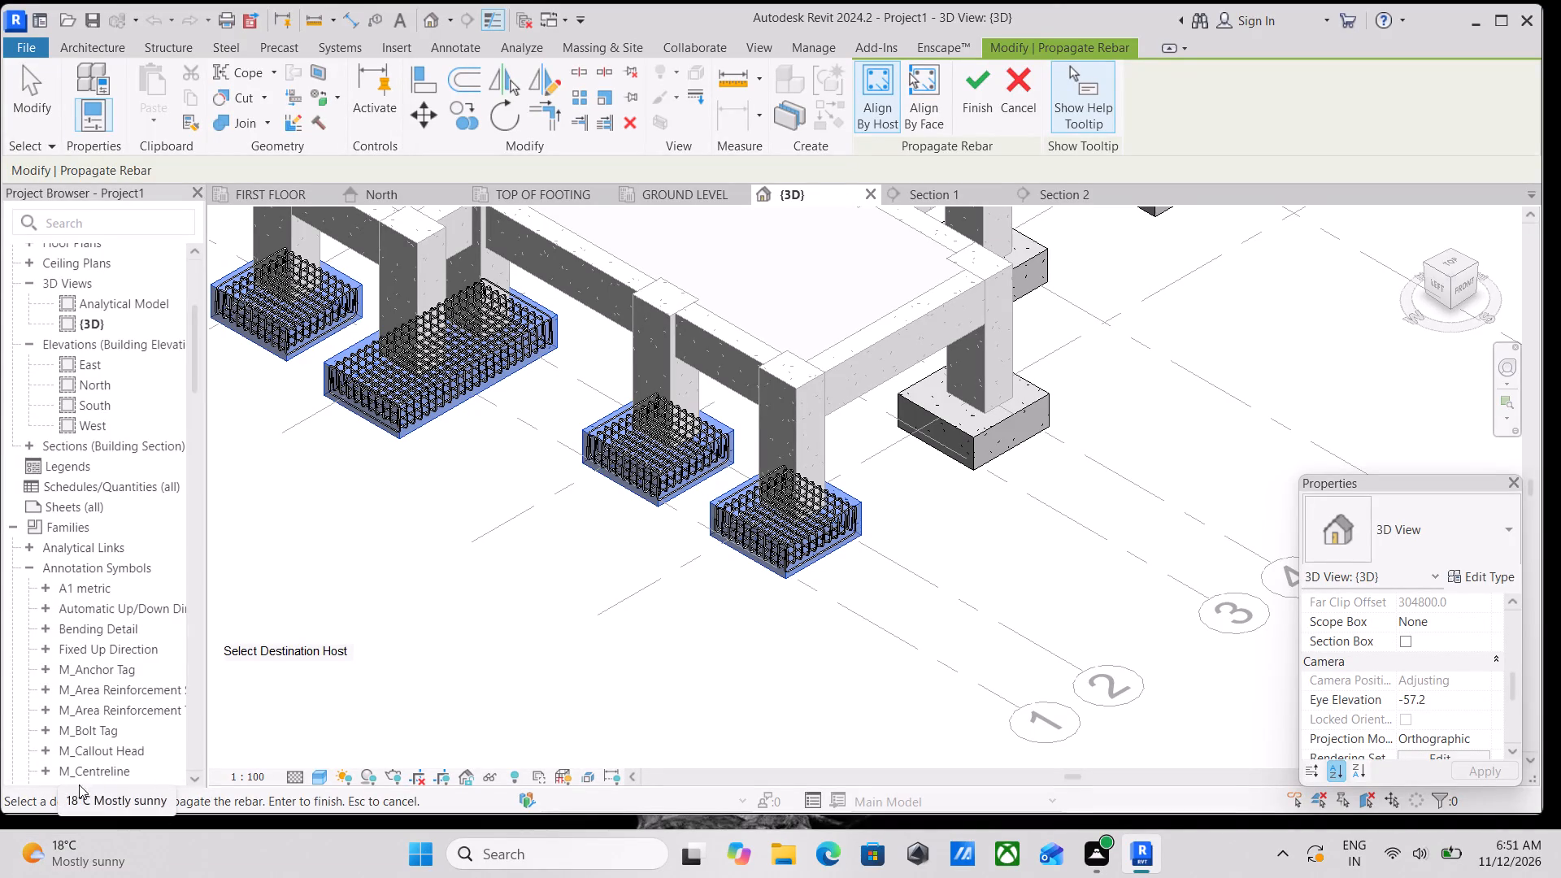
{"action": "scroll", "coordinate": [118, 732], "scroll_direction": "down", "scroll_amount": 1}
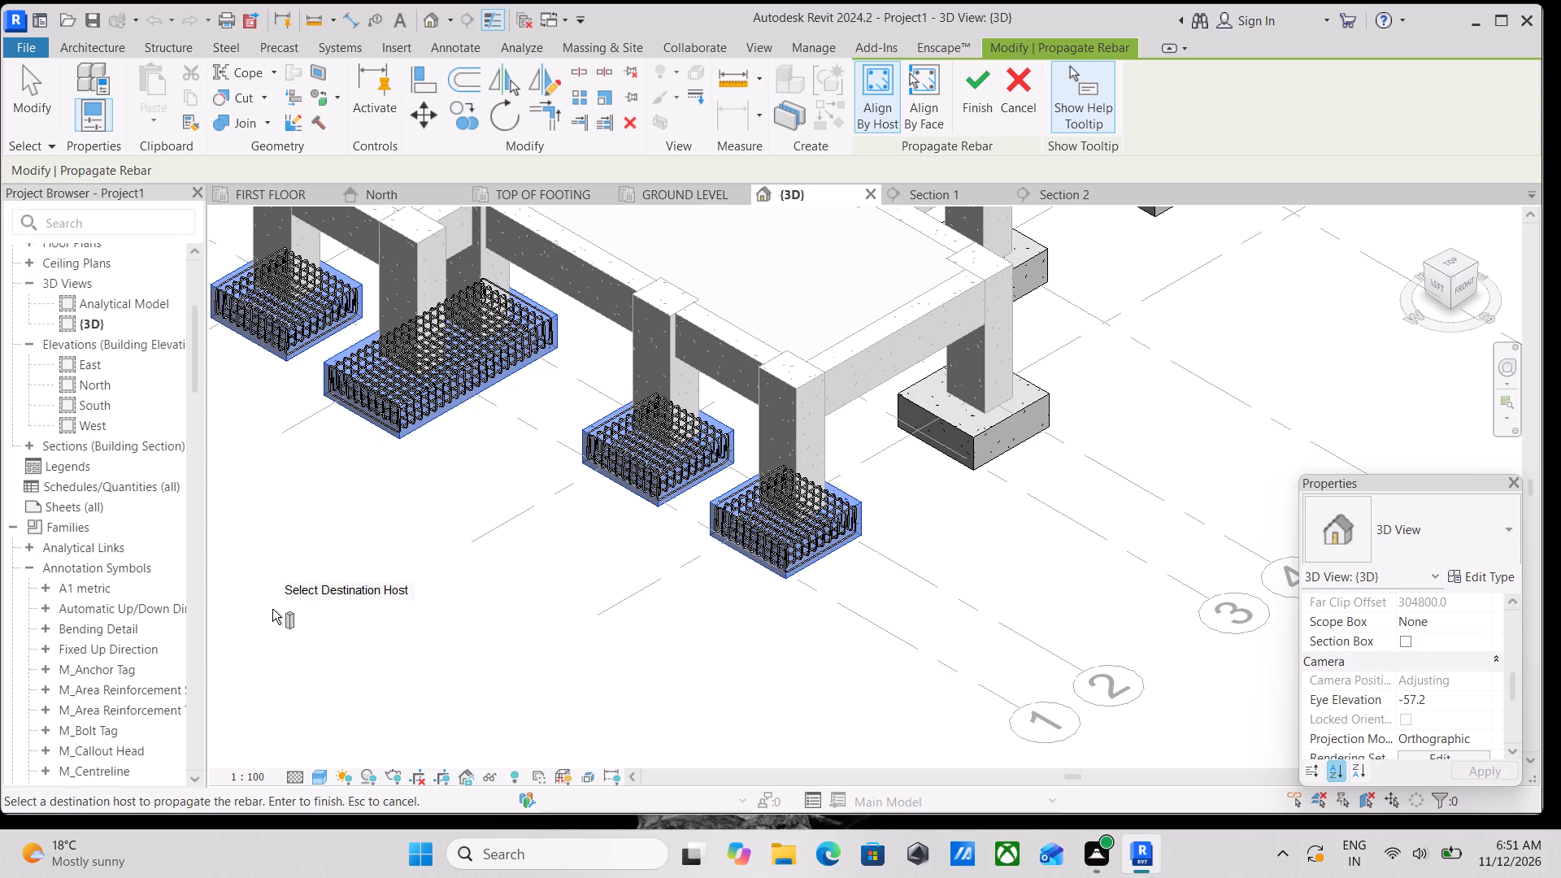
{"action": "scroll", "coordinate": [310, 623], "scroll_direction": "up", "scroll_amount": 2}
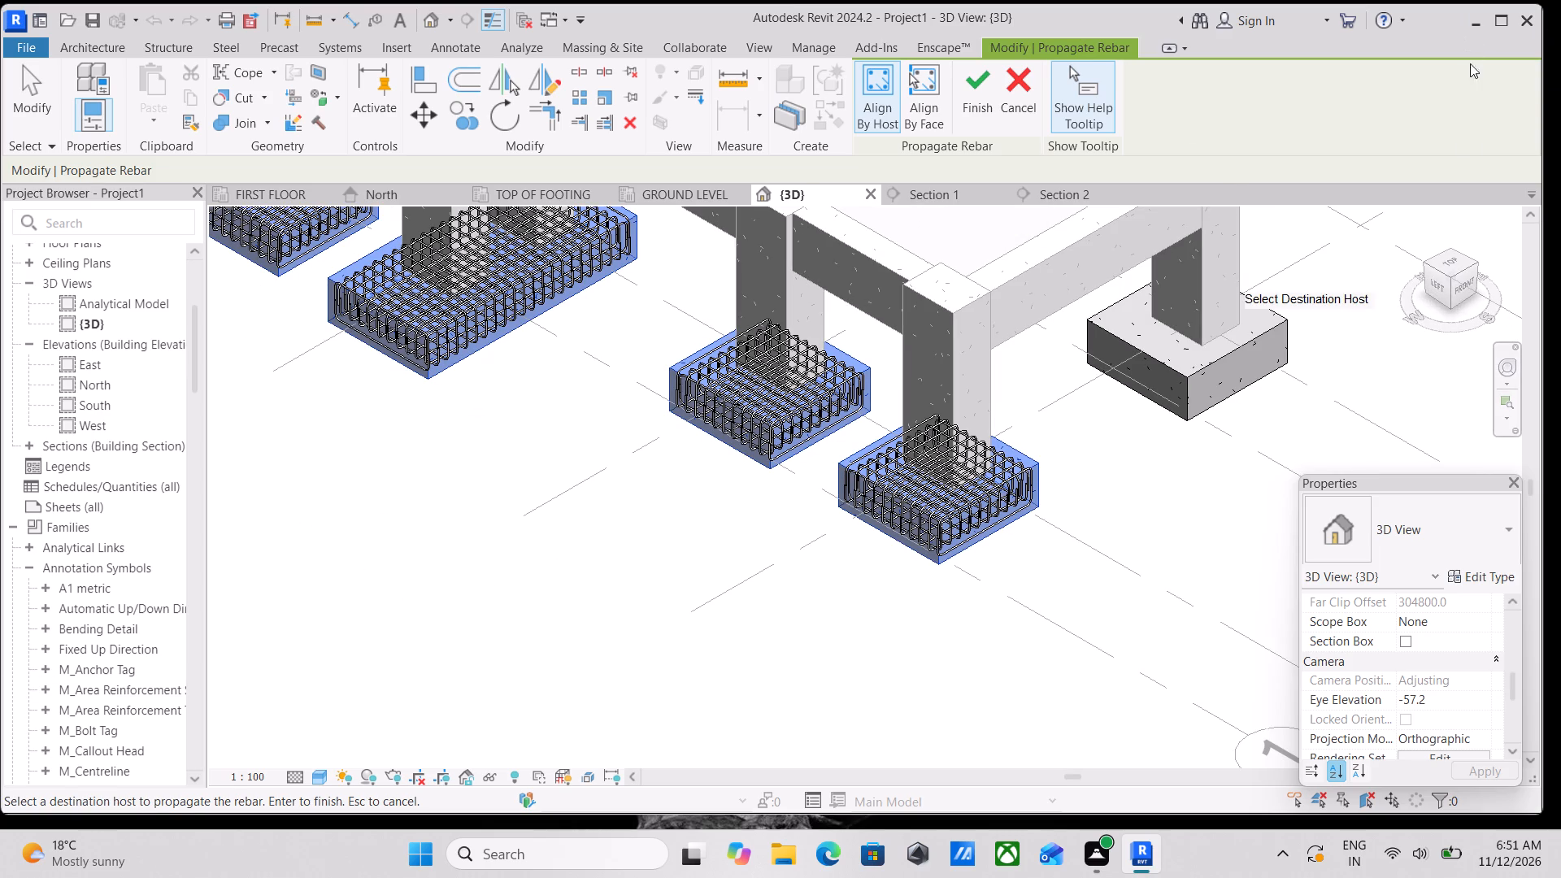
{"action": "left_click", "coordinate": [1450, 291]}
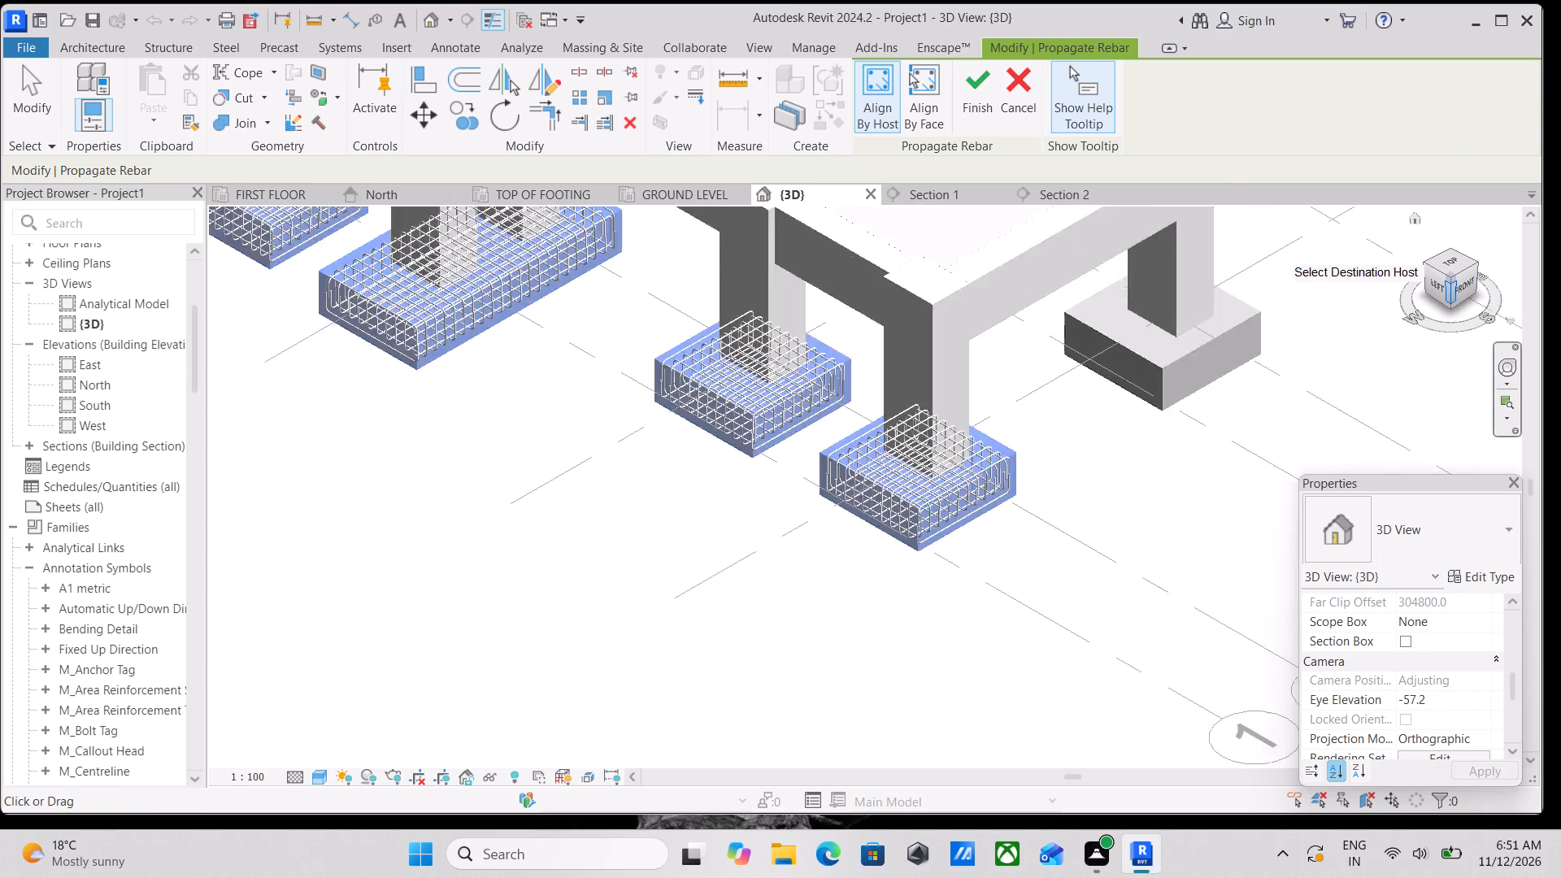
Add the two grid 4 footings at grids E and F as destination hosts for the corner footing's rebar.
{"action": "scroll", "coordinate": [895, 598], "scroll_direction": "up", "scroll_amount": 3}
{"action": "scroll", "coordinate": [641, 558], "scroll_direction": "up", "scroll_amount": 4}
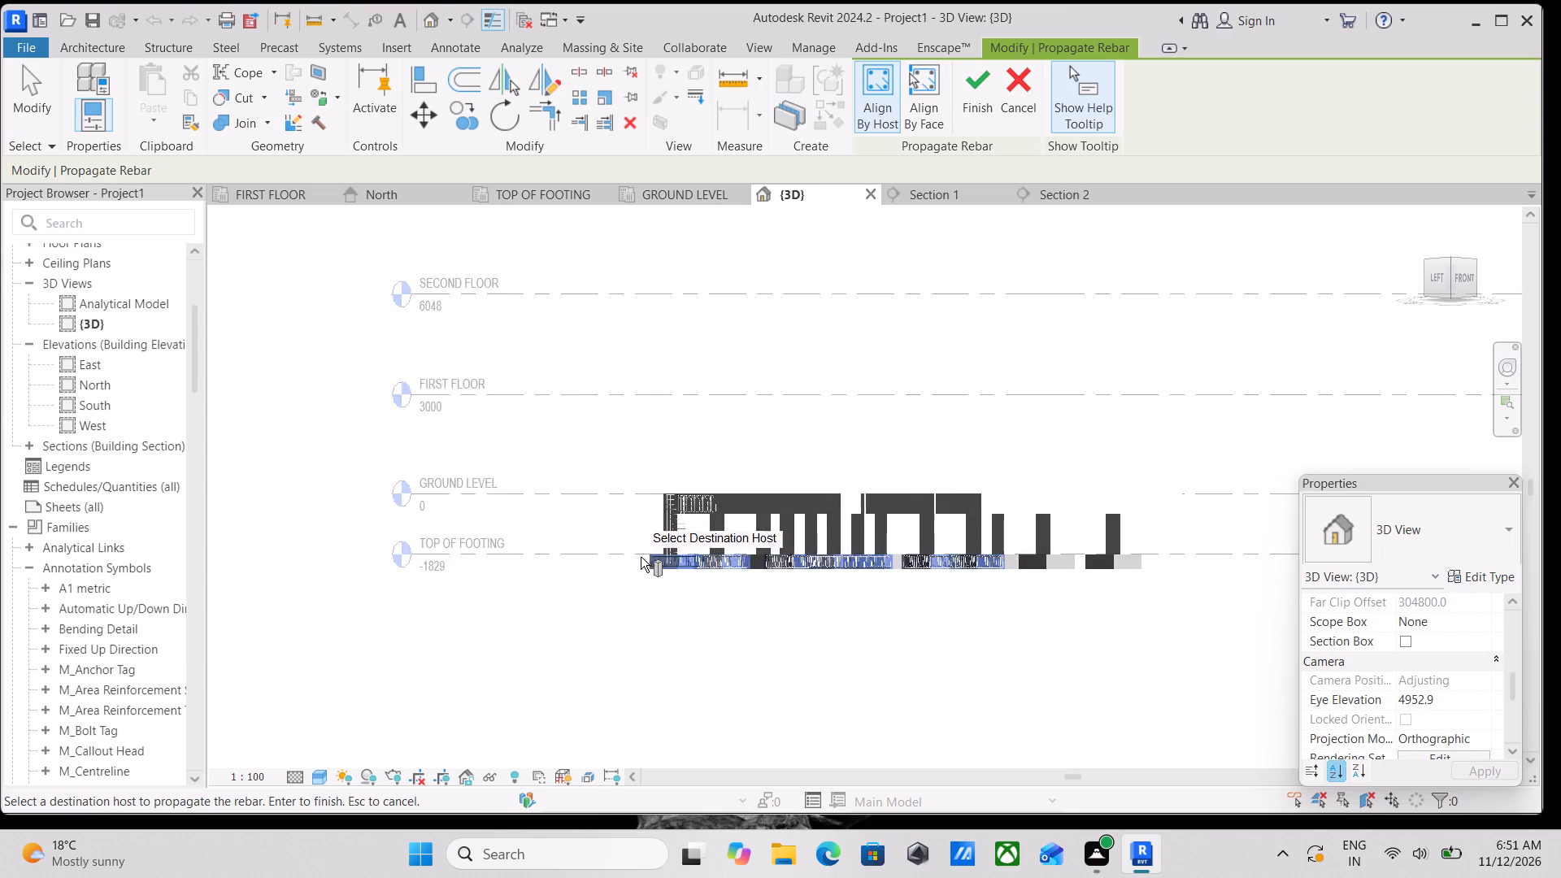
{"action": "left_click", "coordinate": [1454, 295]}
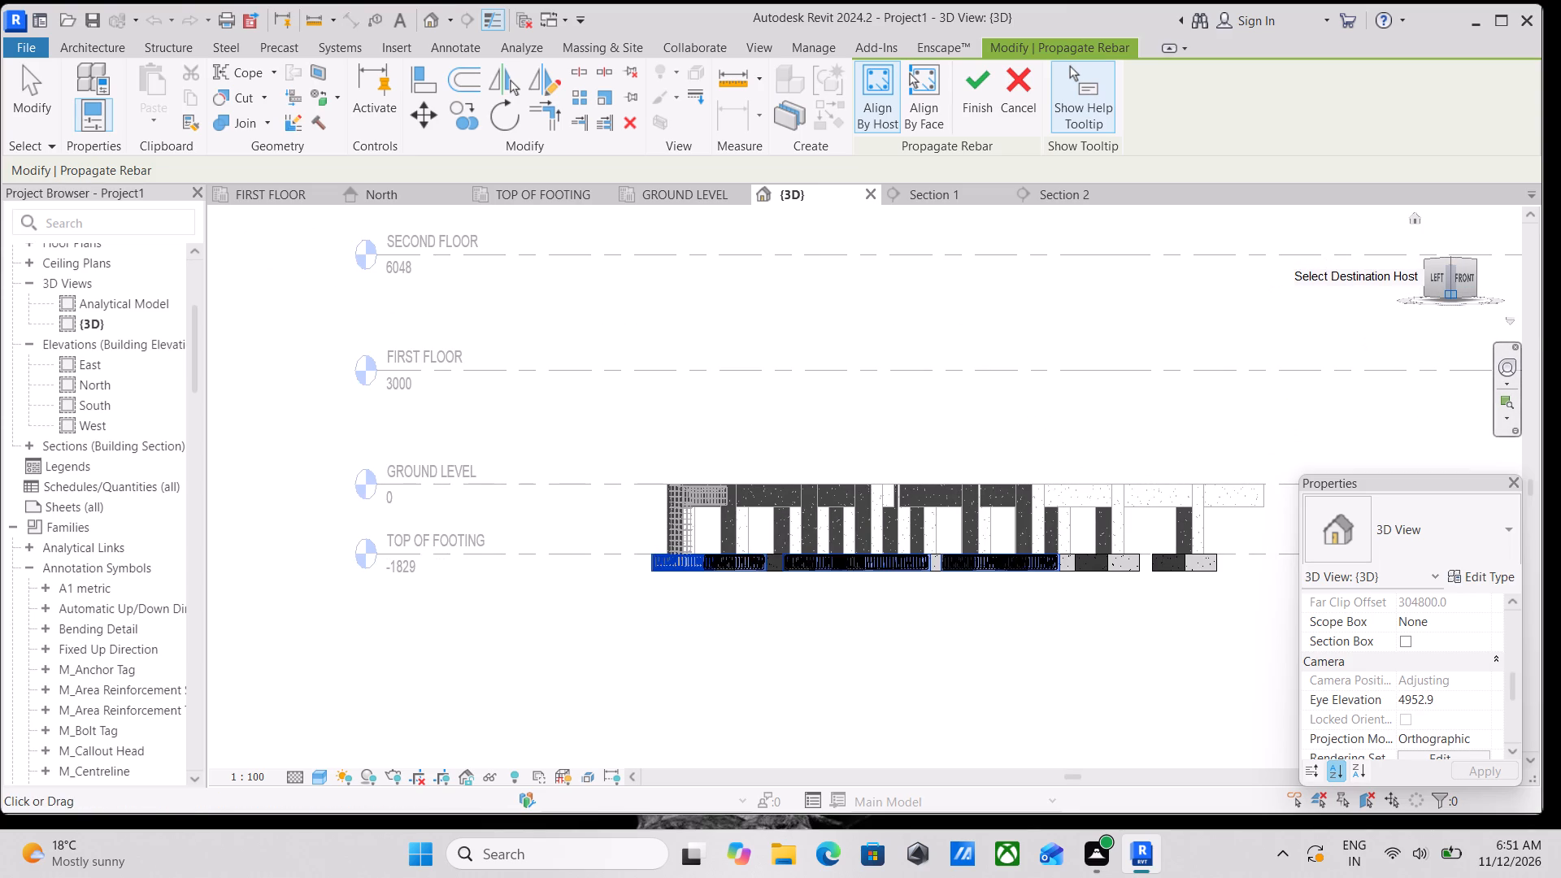
{"action": "scroll", "coordinate": [1223, 421], "scroll_direction": "up", "scroll_amount": 4}
{"action": "scroll", "coordinate": [863, 616], "scroll_direction": "up", "scroll_amount": 2}
{"action": "middle_click_drag", "start_coordinate": [863, 616], "coordinate": [896, 480]}
{"action": "scroll", "coordinate": [882, 515], "scroll_direction": "up", "scroll_amount": 1}
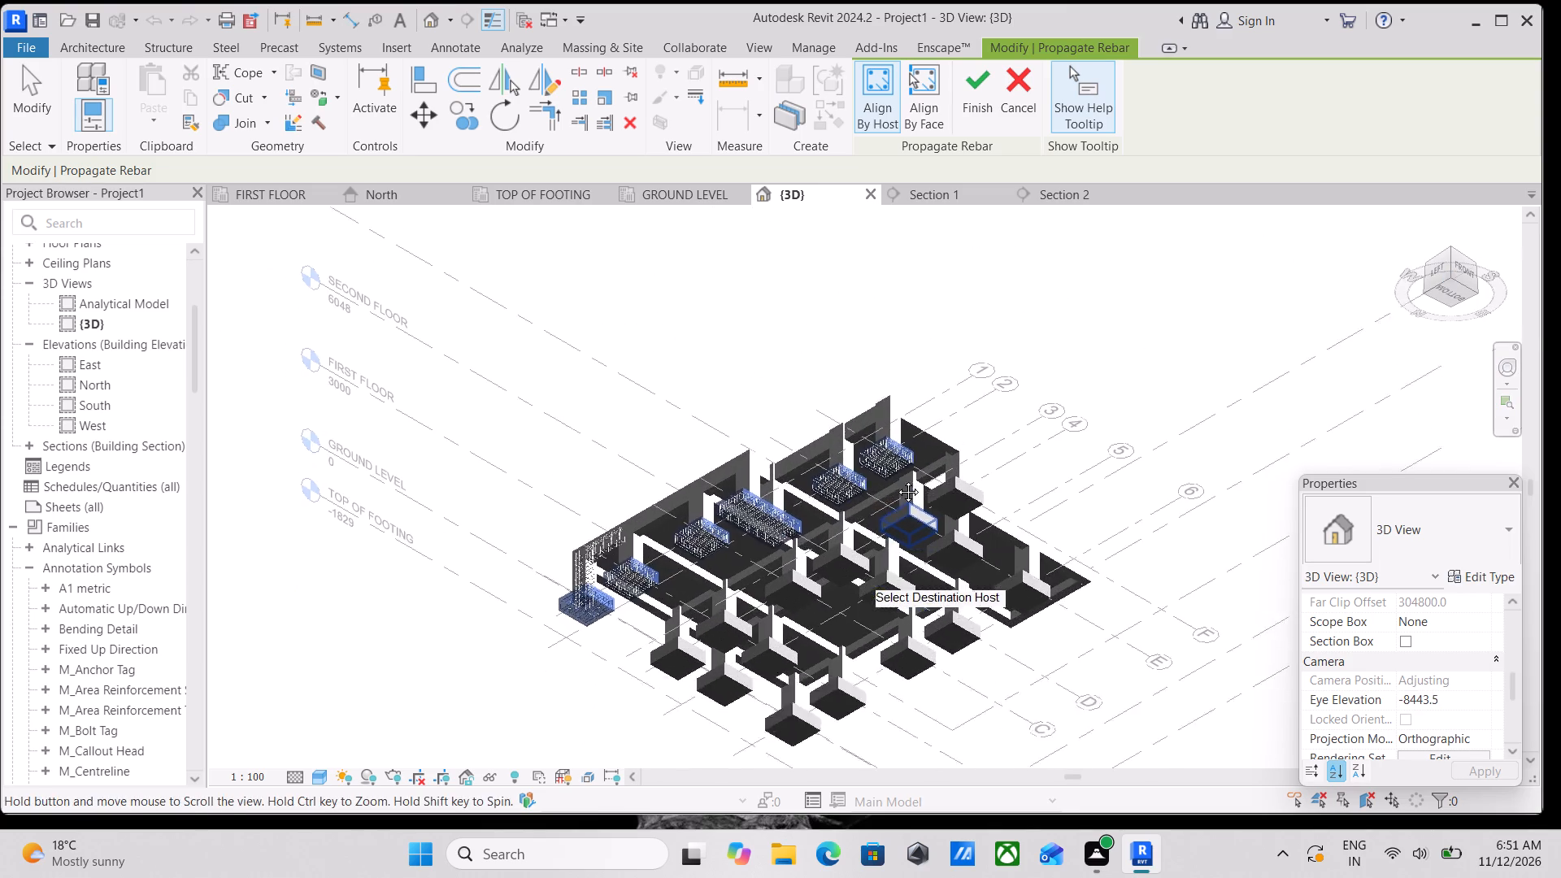
{"action": "middle_click_drag", "start_coordinate": [896, 480], "coordinate": [922, 434]}
{"action": "scroll", "coordinate": [896, 480], "scroll_direction": "up", "scroll_amount": 1}
{"action": "scroll", "coordinate": [957, 438], "scroll_direction": "up", "scroll_amount": 4}
{"action": "left_click", "coordinate": [962, 417]}
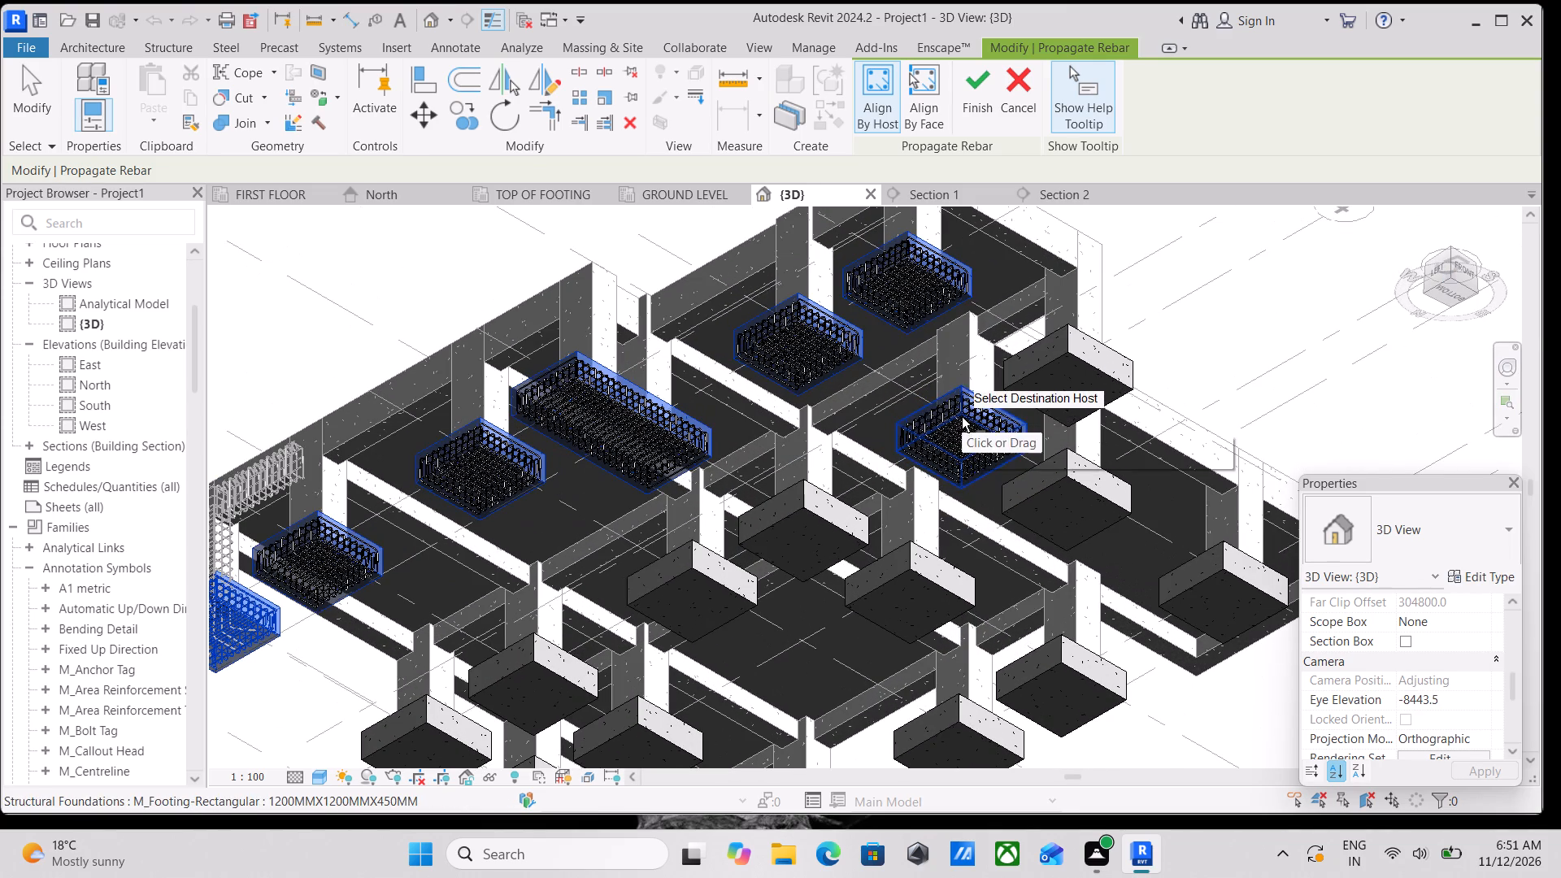
{"action": "middle_click_drag", "start_coordinate": [961, 415], "coordinate": [1028, 298]}
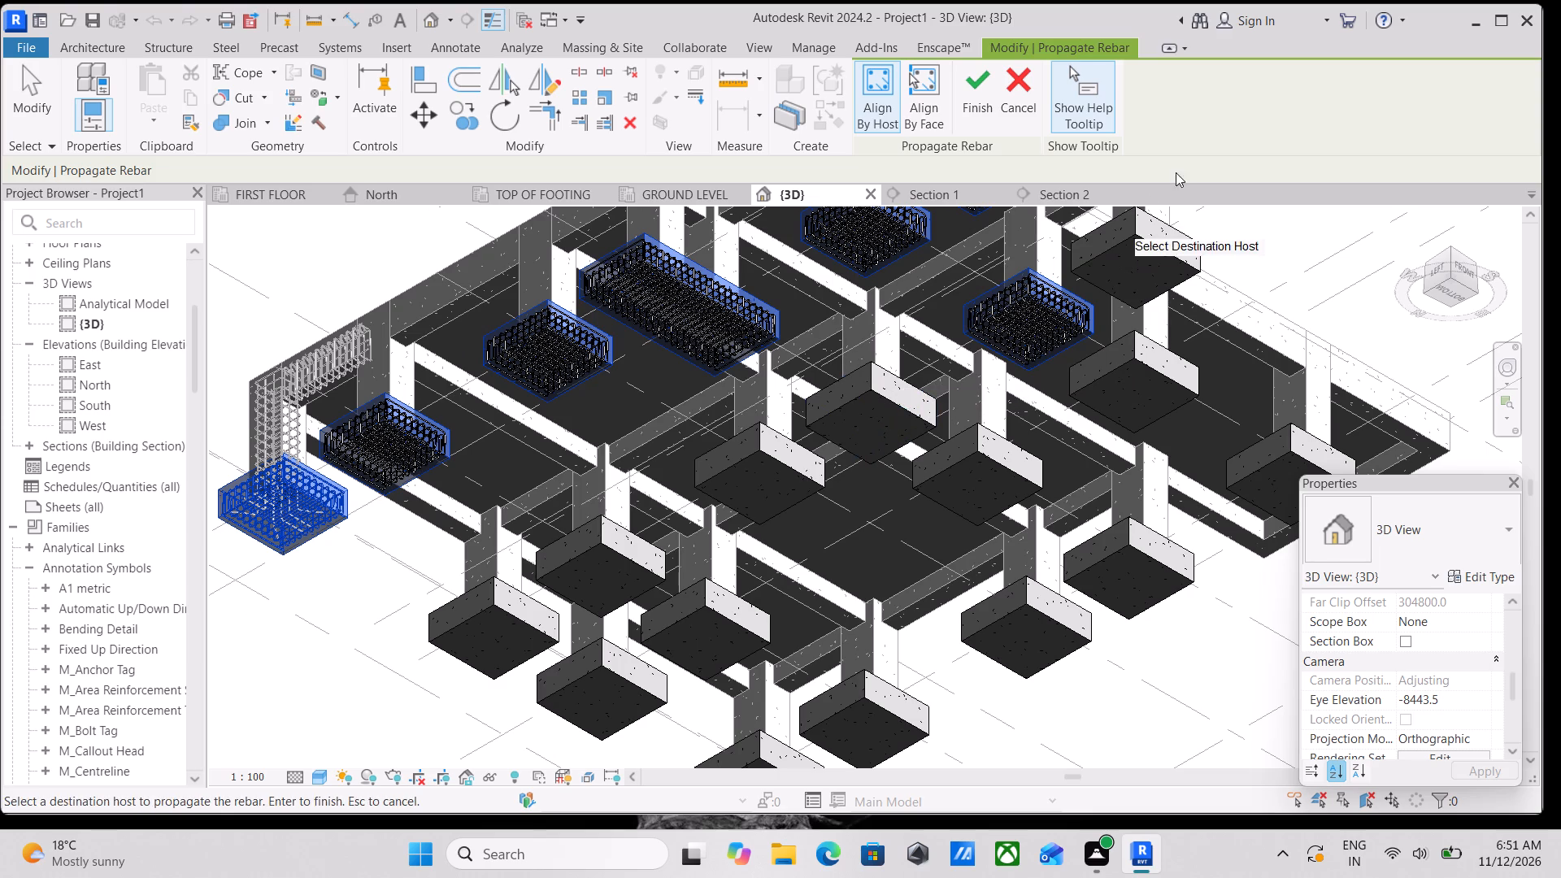
{"action": "scroll", "coordinate": [1103, 334], "scroll_direction": "down", "scroll_amount": 2}
{"action": "middle_click_drag", "start_coordinate": [1045, 411], "coordinate": [1039, 446]}
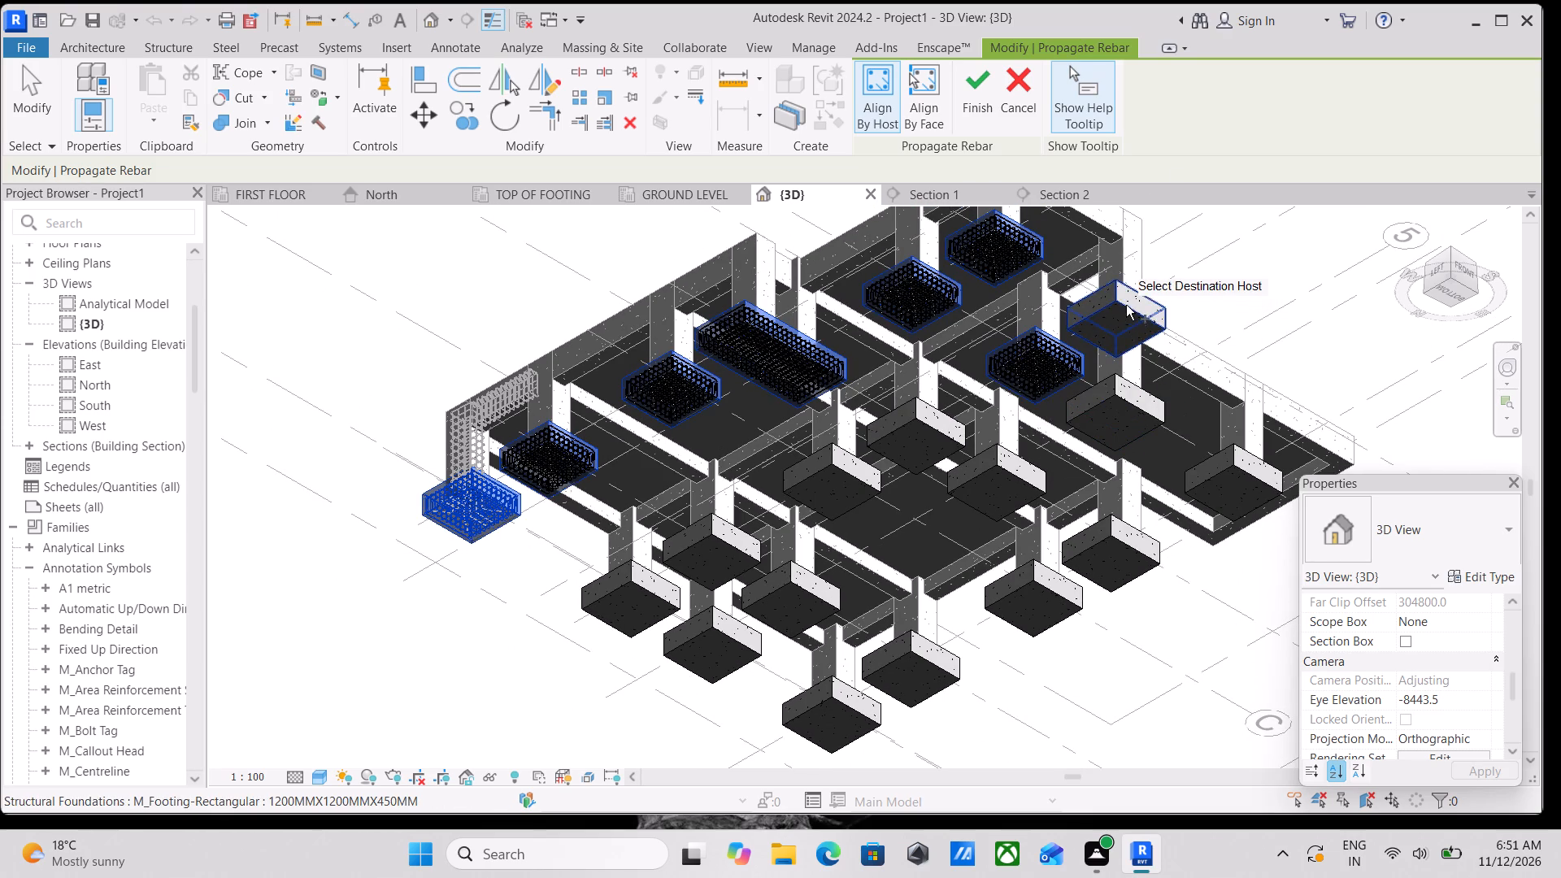
{"action": "left_click", "coordinate": [1126, 305]}
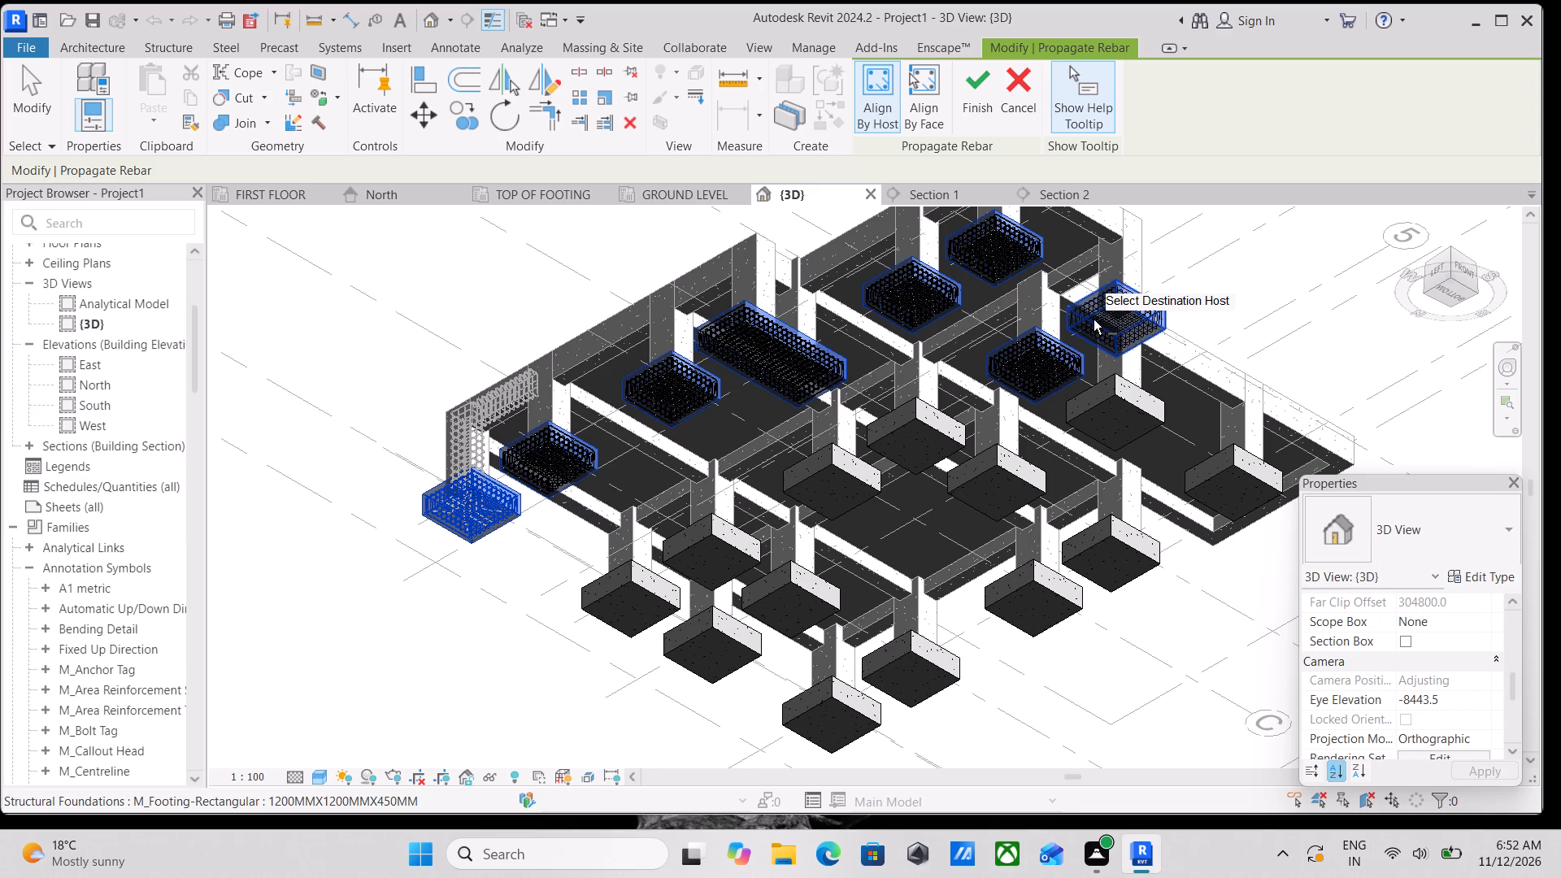
Add the remaining four 1200 × 1200 × 450 mm footings on grid 4, at grids D, C, B and A, as rebar destinations.
{"action": "scroll", "coordinate": [750, 499], "scroll_direction": "up", "scroll_amount": 2}
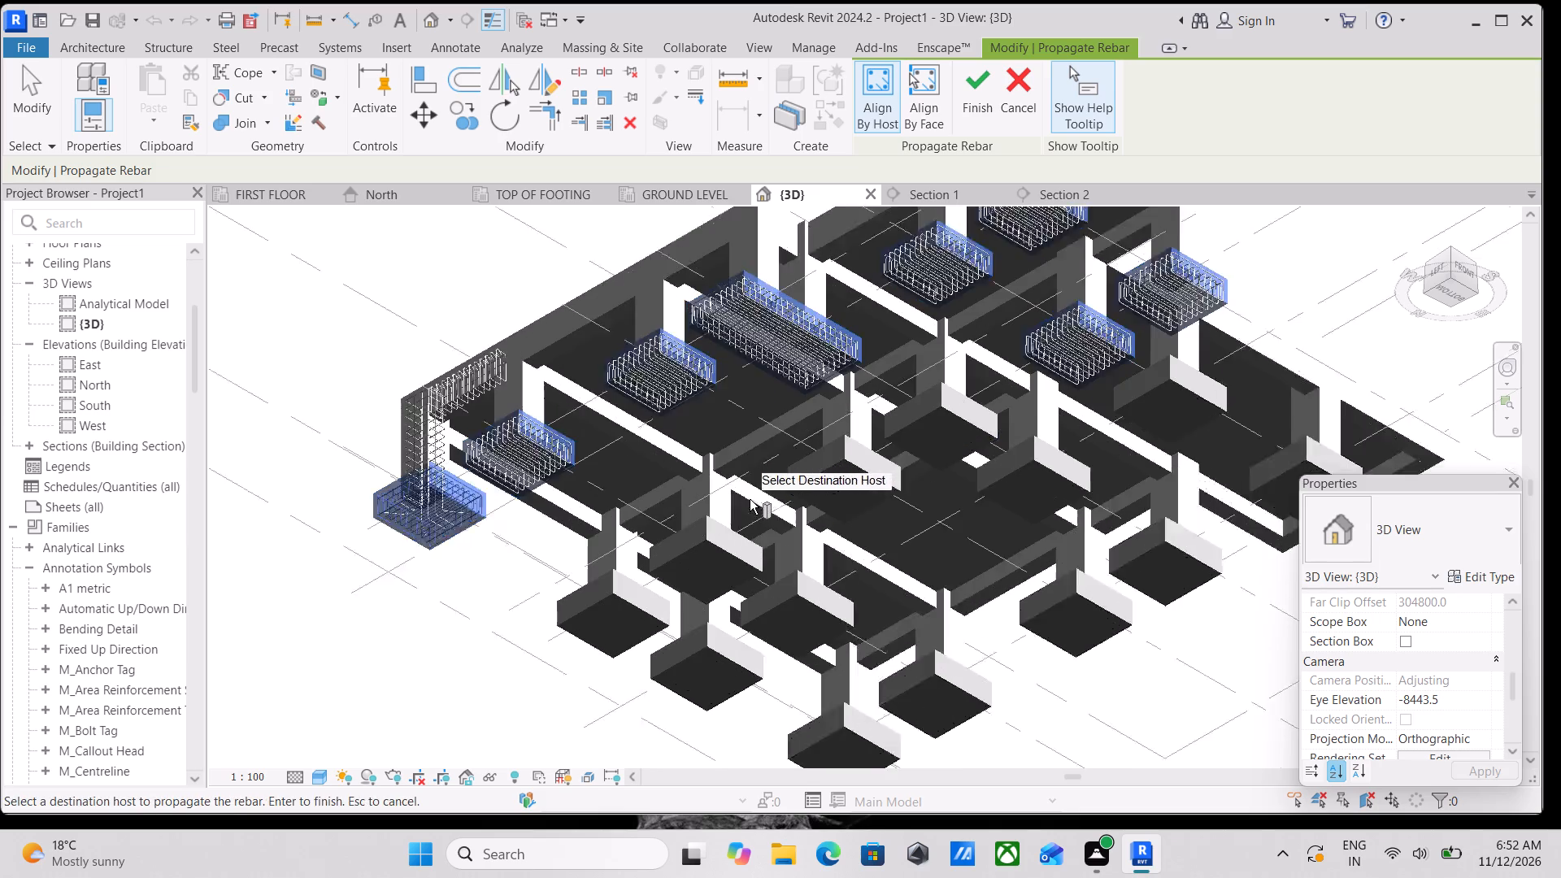
{"action": "scroll", "coordinate": [750, 499], "scroll_direction": "up", "scroll_amount": 1}
{"action": "left_click", "coordinate": [1002, 380]}
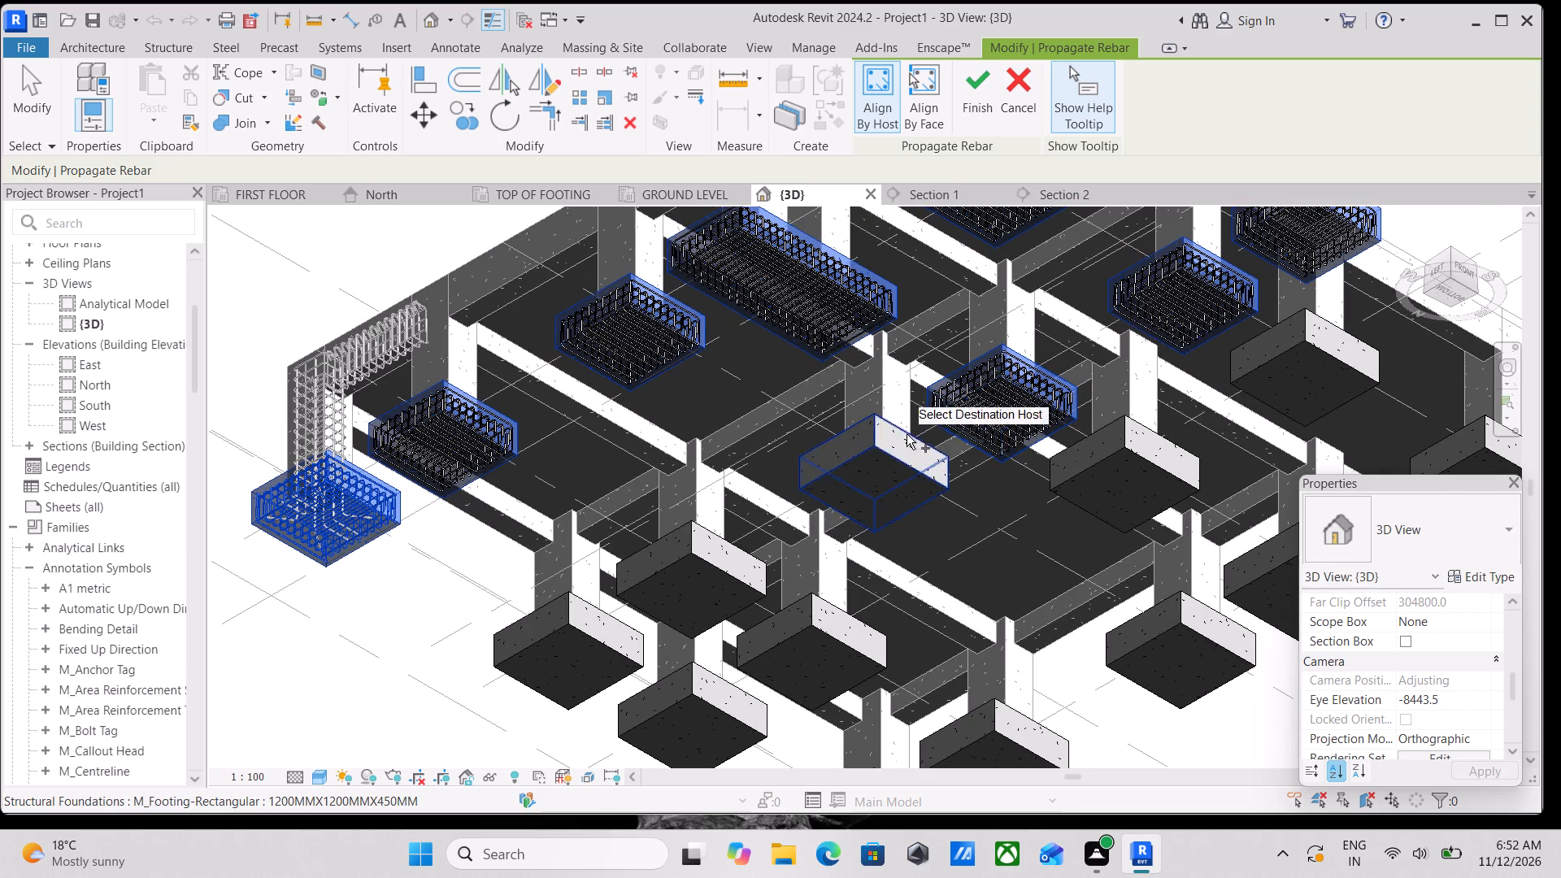
{"action": "left_click", "coordinate": [875, 453]}
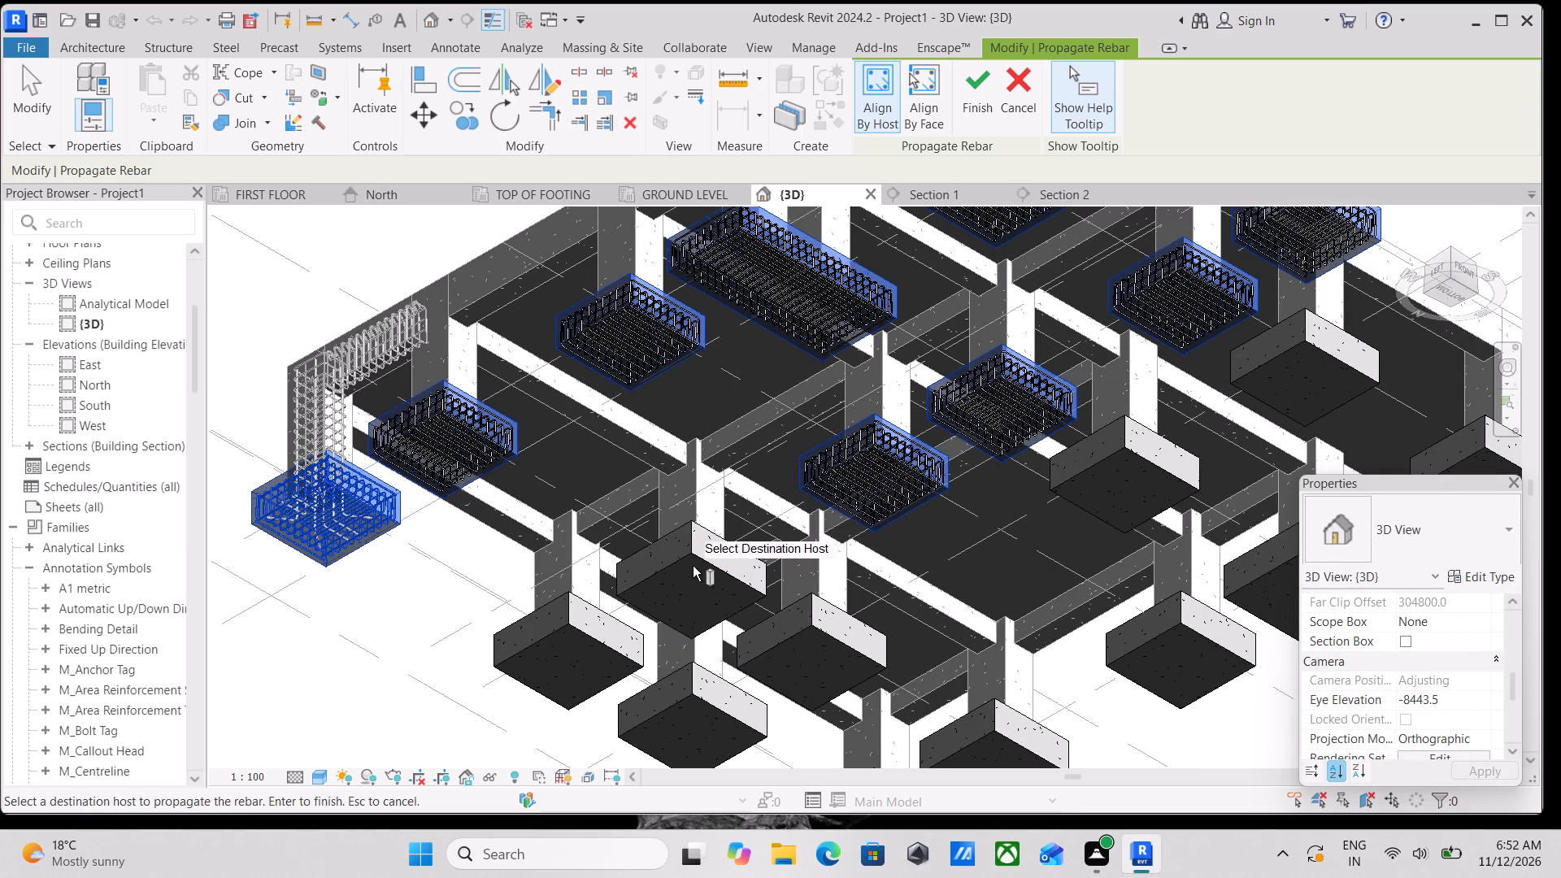
{"action": "left_click", "coordinate": [693, 555]}
{"action": "middle_click_drag", "start_coordinate": [697, 555], "coordinate": [953, 369]}
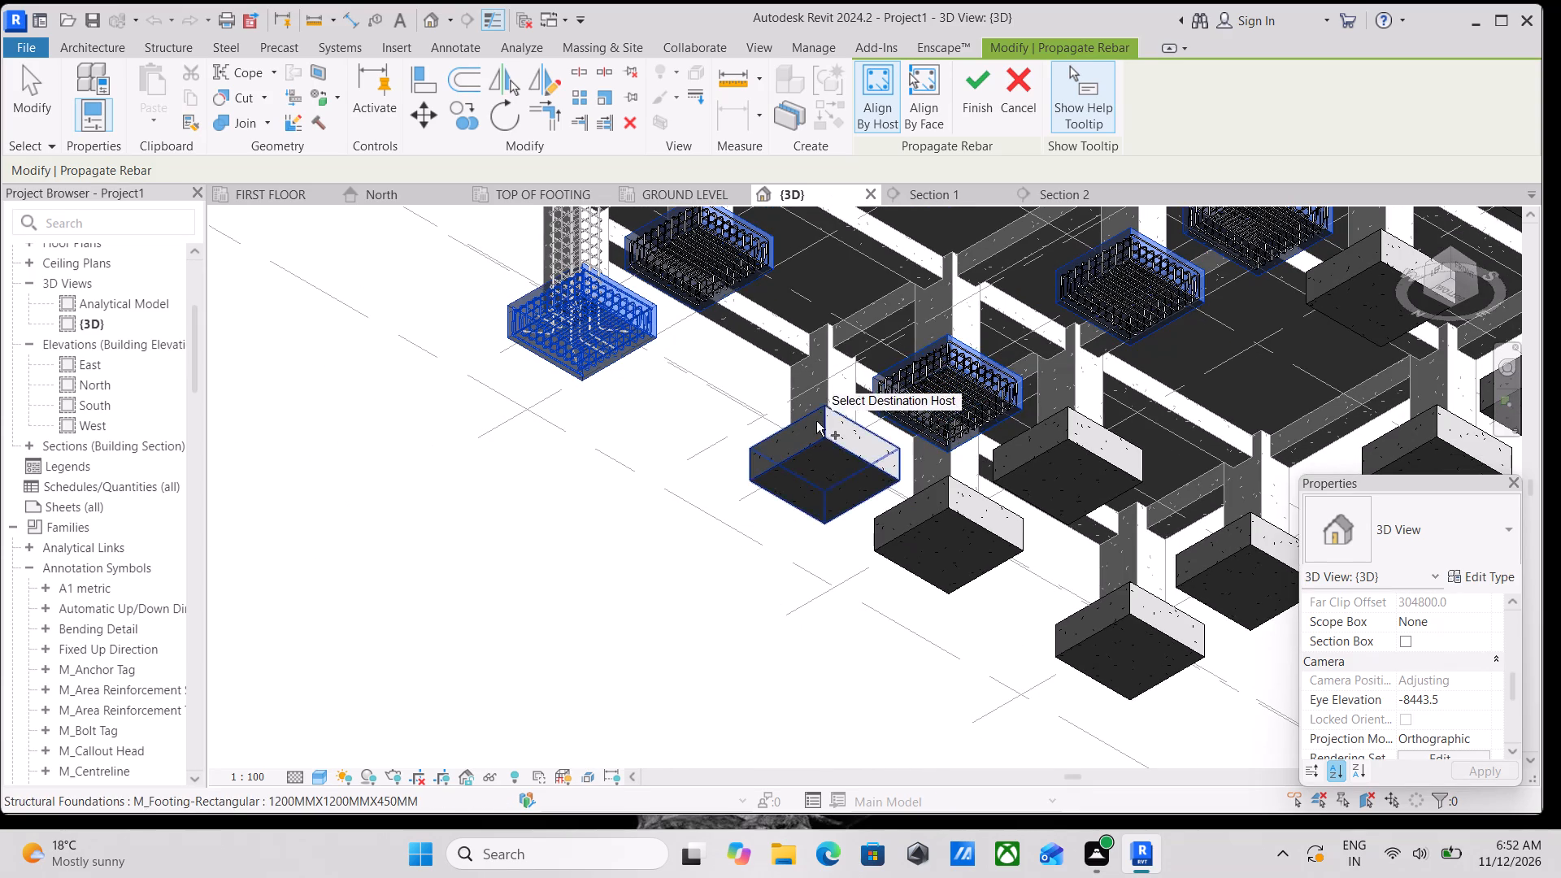
{"action": "left_click", "coordinate": [822, 446]}
Add the four grid 5 footings, at grids A, B, D and E, as destinations for the propagated rebar.
{"action": "scroll", "coordinate": [970, 530], "scroll_direction": "up", "scroll_amount": 1}
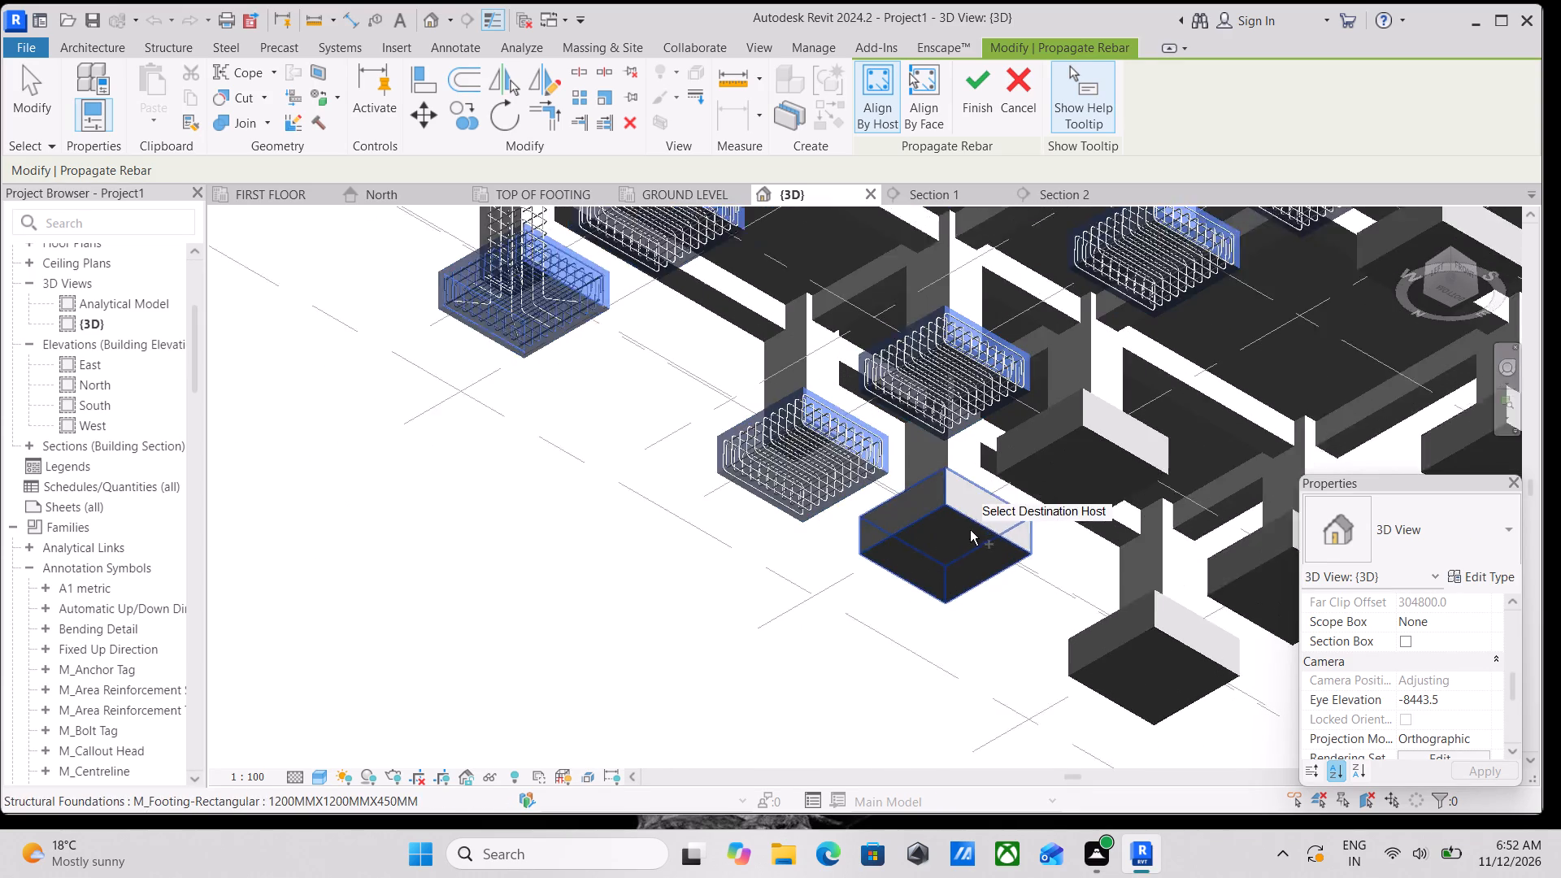
{"action": "scroll", "coordinate": [970, 530], "scroll_direction": "up", "scroll_amount": 1}
{"action": "left_click", "coordinate": [949, 511]}
{"action": "left_click", "coordinate": [1109, 405]}
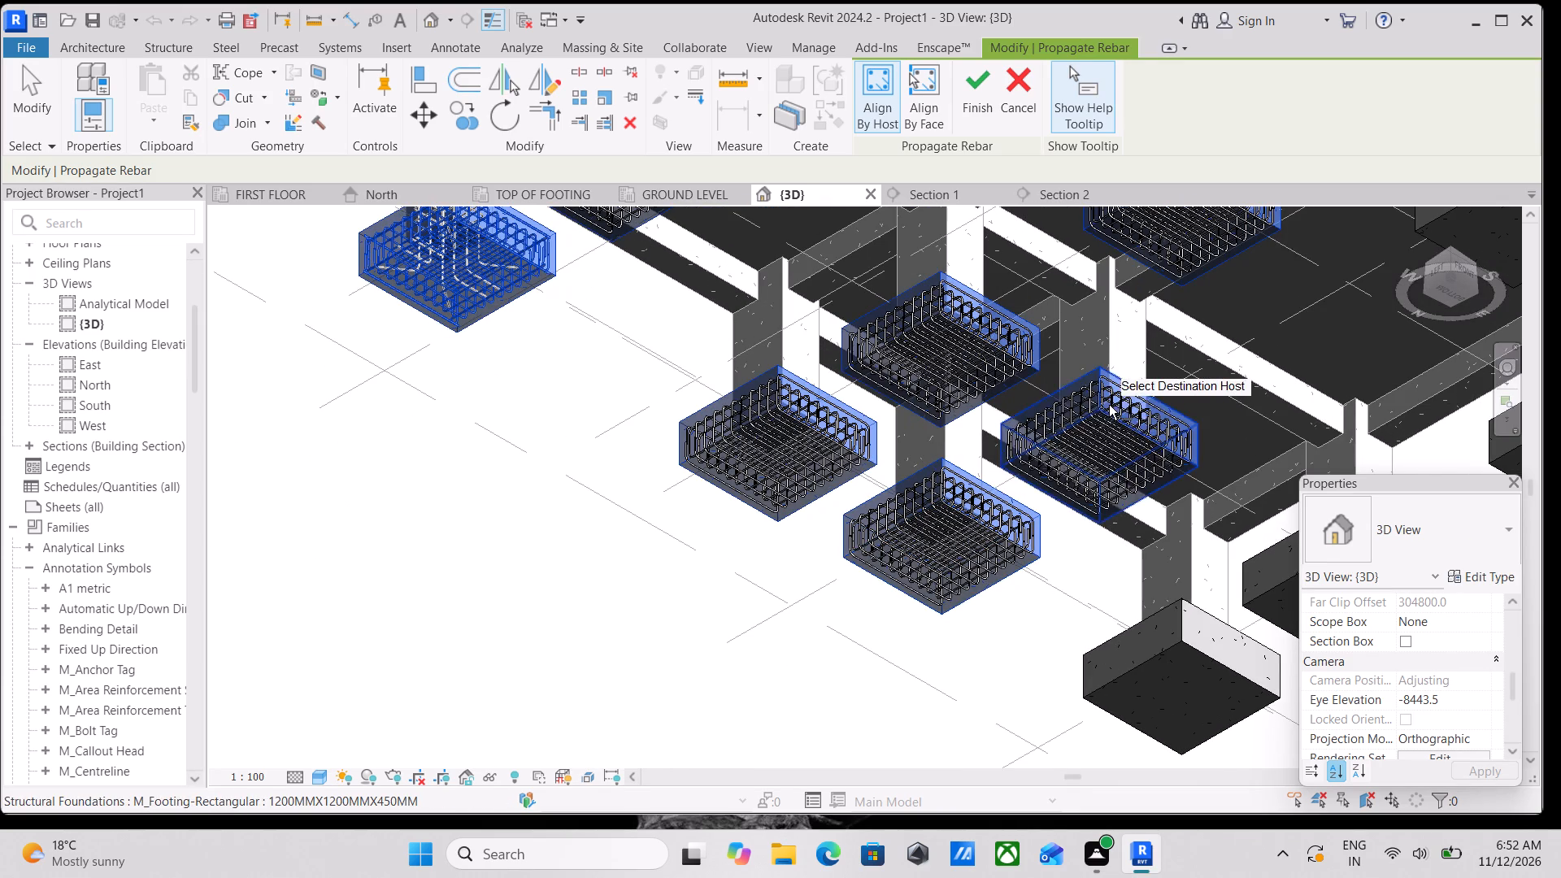
{"action": "scroll", "coordinate": [1110, 414], "scroll_direction": "down", "scroll_amount": 4}
{"action": "middle_click_drag", "start_coordinate": [1120, 423], "coordinate": [937, 508]}
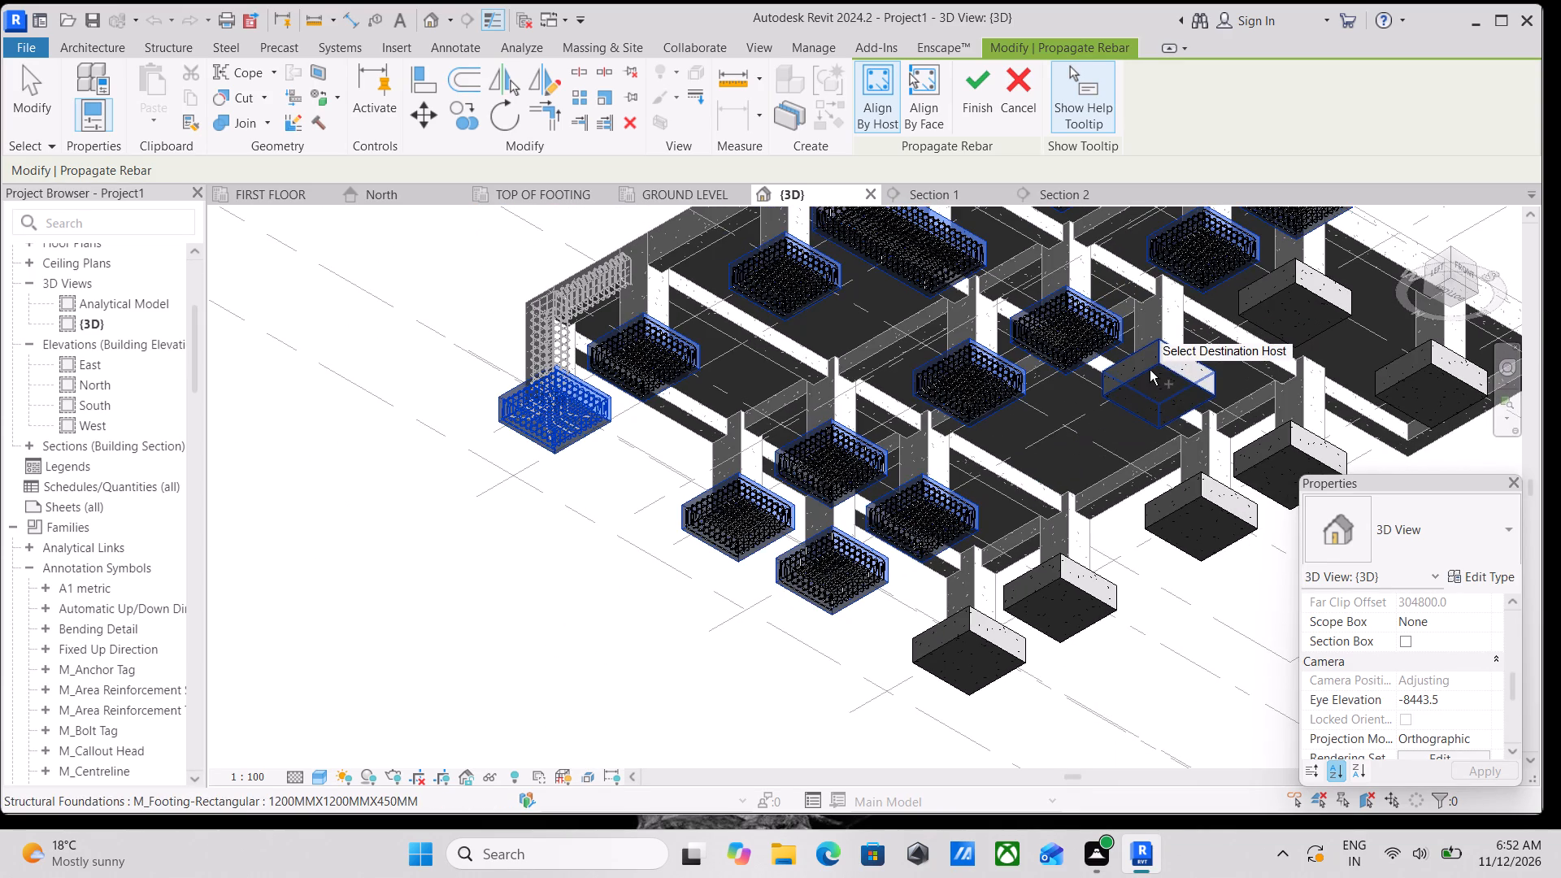
{"action": "left_click", "coordinate": [1150, 370]}
{"action": "middle_click_drag", "start_coordinate": [1158, 379], "coordinate": [1018, 459]}
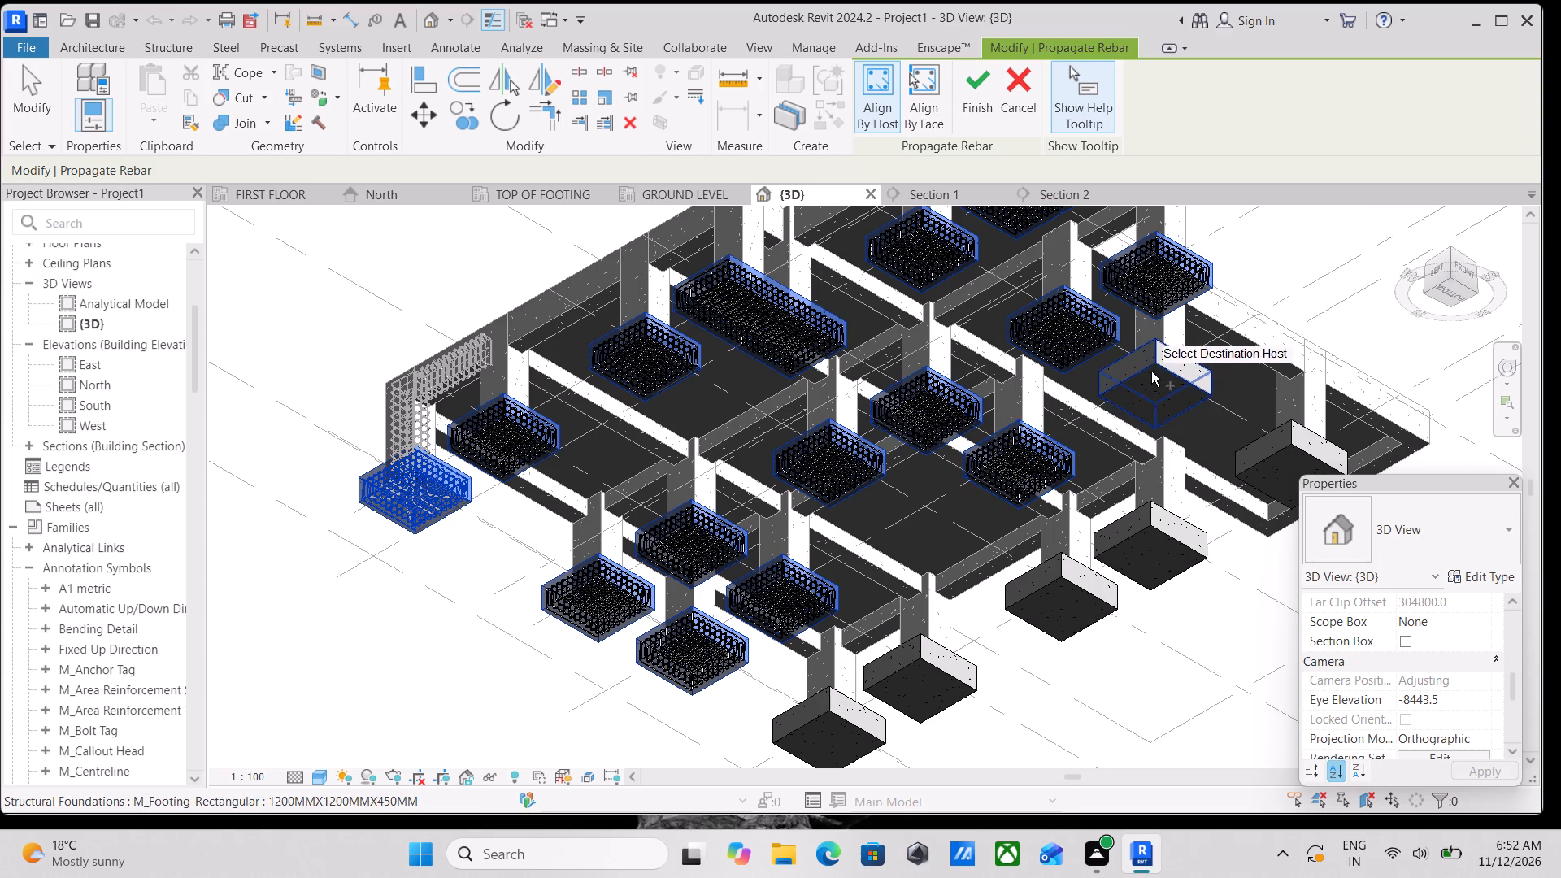
{"action": "left_click", "coordinate": [1150, 367]}
Add the two grid 6 footings at grids B and A as destination hosts for the rebar.
{"action": "scroll", "coordinate": [1150, 518], "scroll_direction": "up", "scroll_amount": 2}
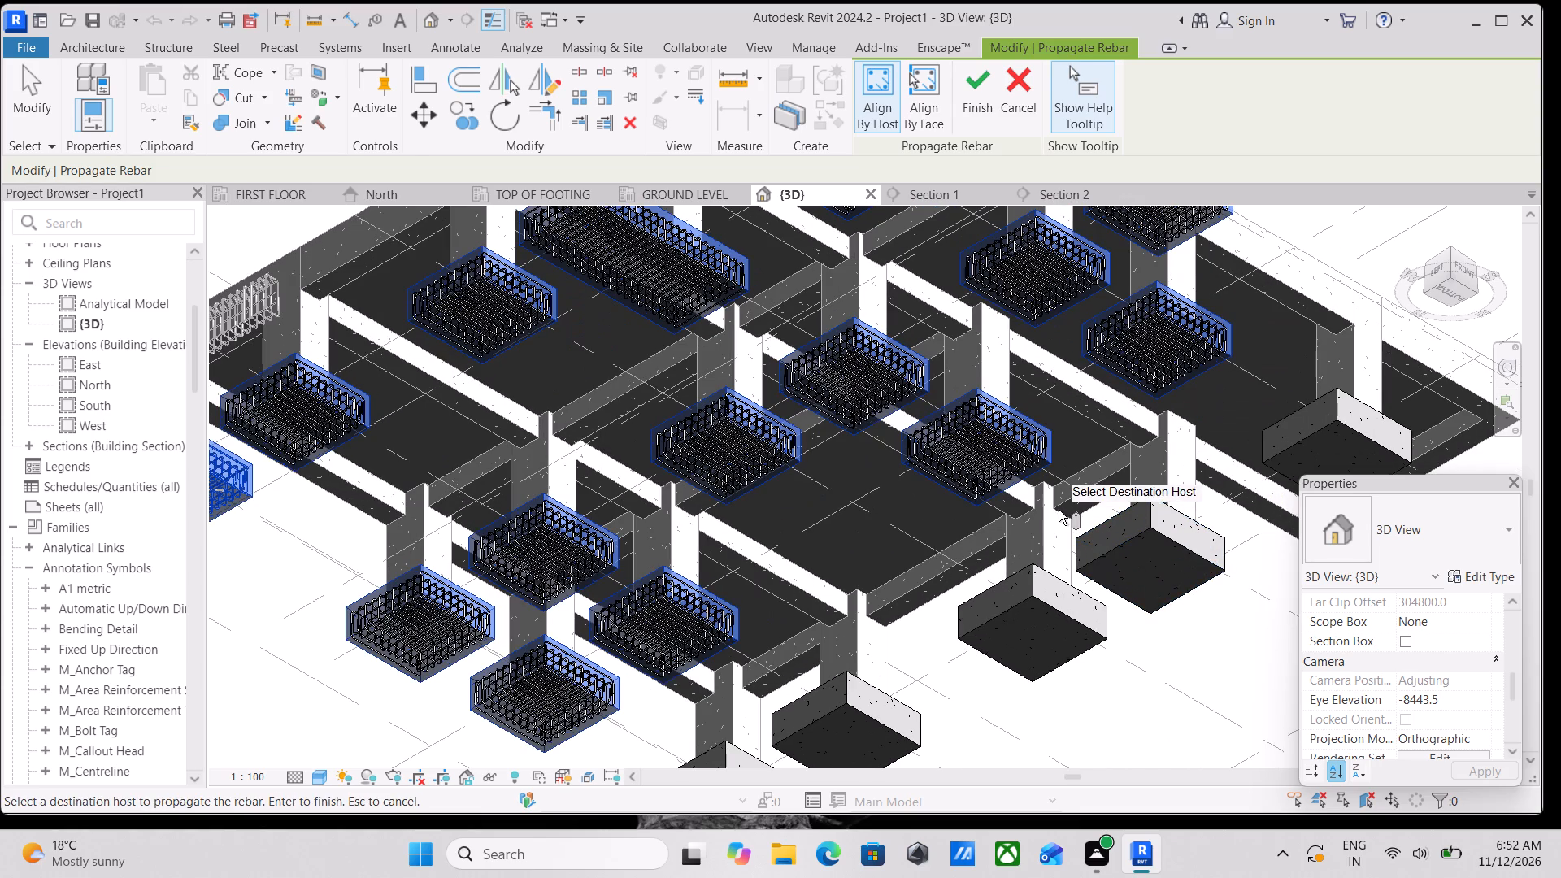
{"action": "scroll", "coordinate": [1057, 510], "scroll_direction": "up", "scroll_amount": 1}
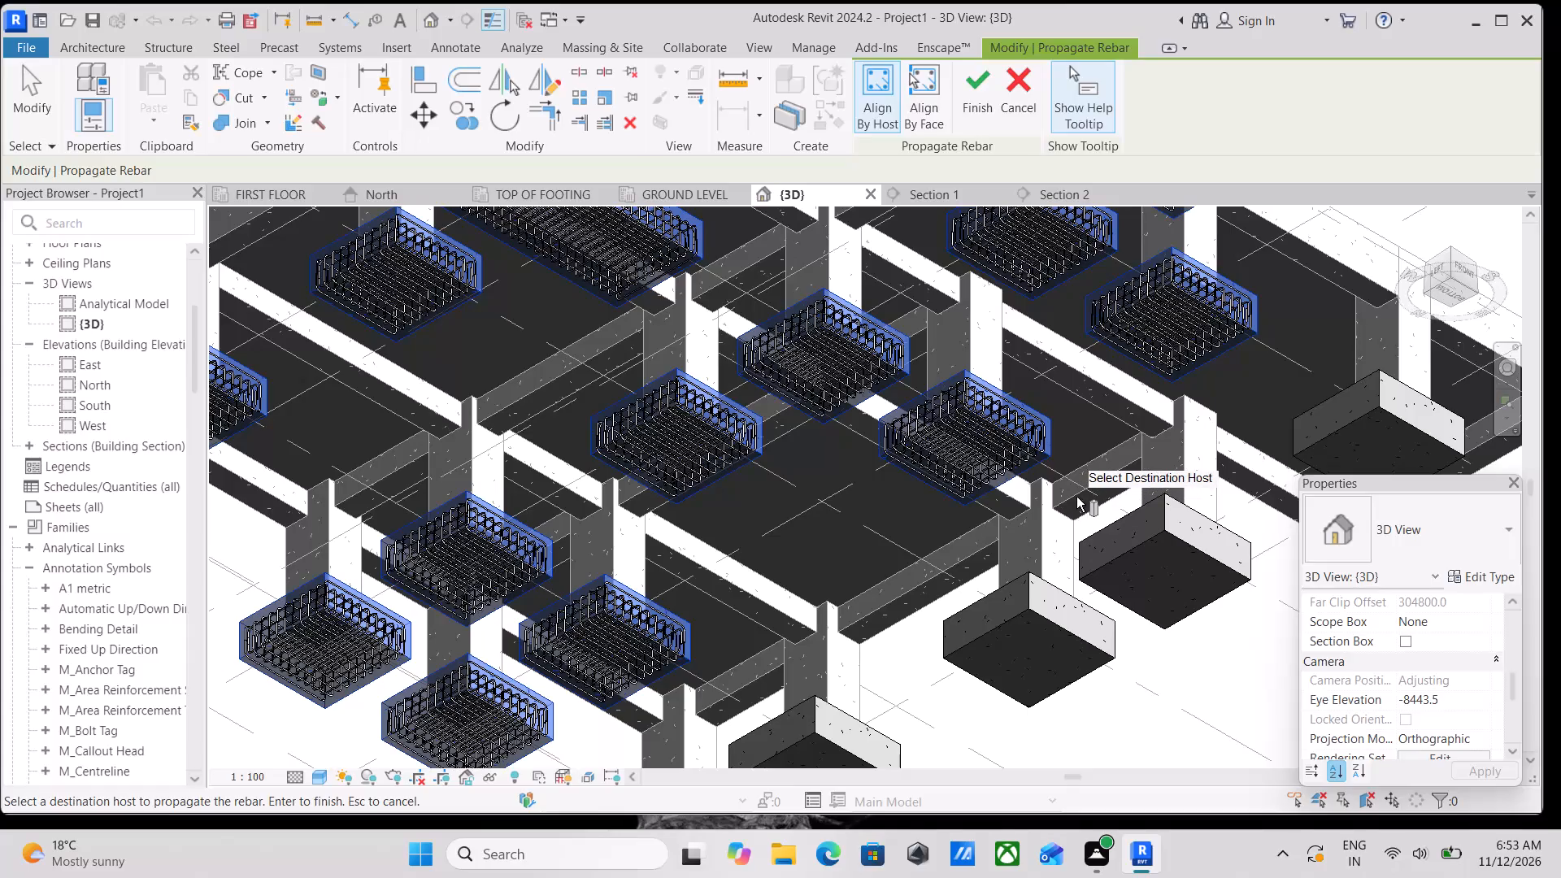
{"action": "scroll", "coordinate": [1056, 457], "scroll_direction": "down", "scroll_amount": 2}
{"action": "scroll", "coordinate": [991, 508], "scroll_direction": "up", "scroll_amount": 2}
{"action": "middle_click_drag", "start_coordinate": [999, 506], "coordinate": [1020, 362]}
{"action": "scroll", "coordinate": [1011, 385], "scroll_direction": "up", "scroll_amount": 2}
{"action": "middle_click_drag", "start_coordinate": [933, 497], "coordinate": [1038, 307]}
{"action": "left_click", "coordinate": [913, 418]}
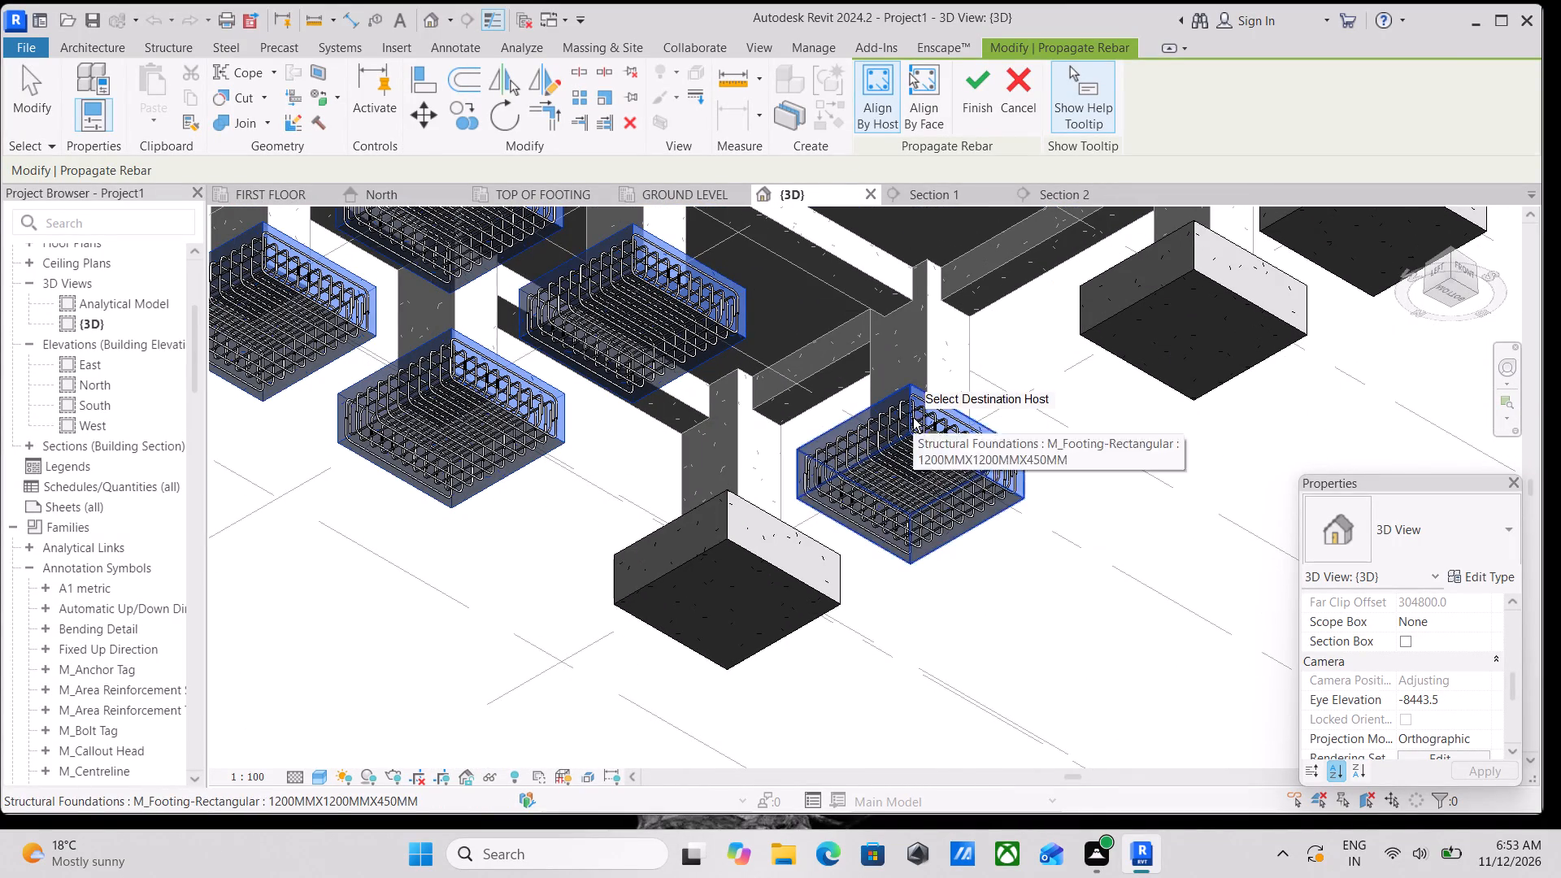
{"action": "middle_click_drag", "start_coordinate": [967, 464], "coordinate": [1104, 372]}
{"action": "scroll", "coordinate": [970, 465], "scroll_direction": "up", "scroll_amount": 3}
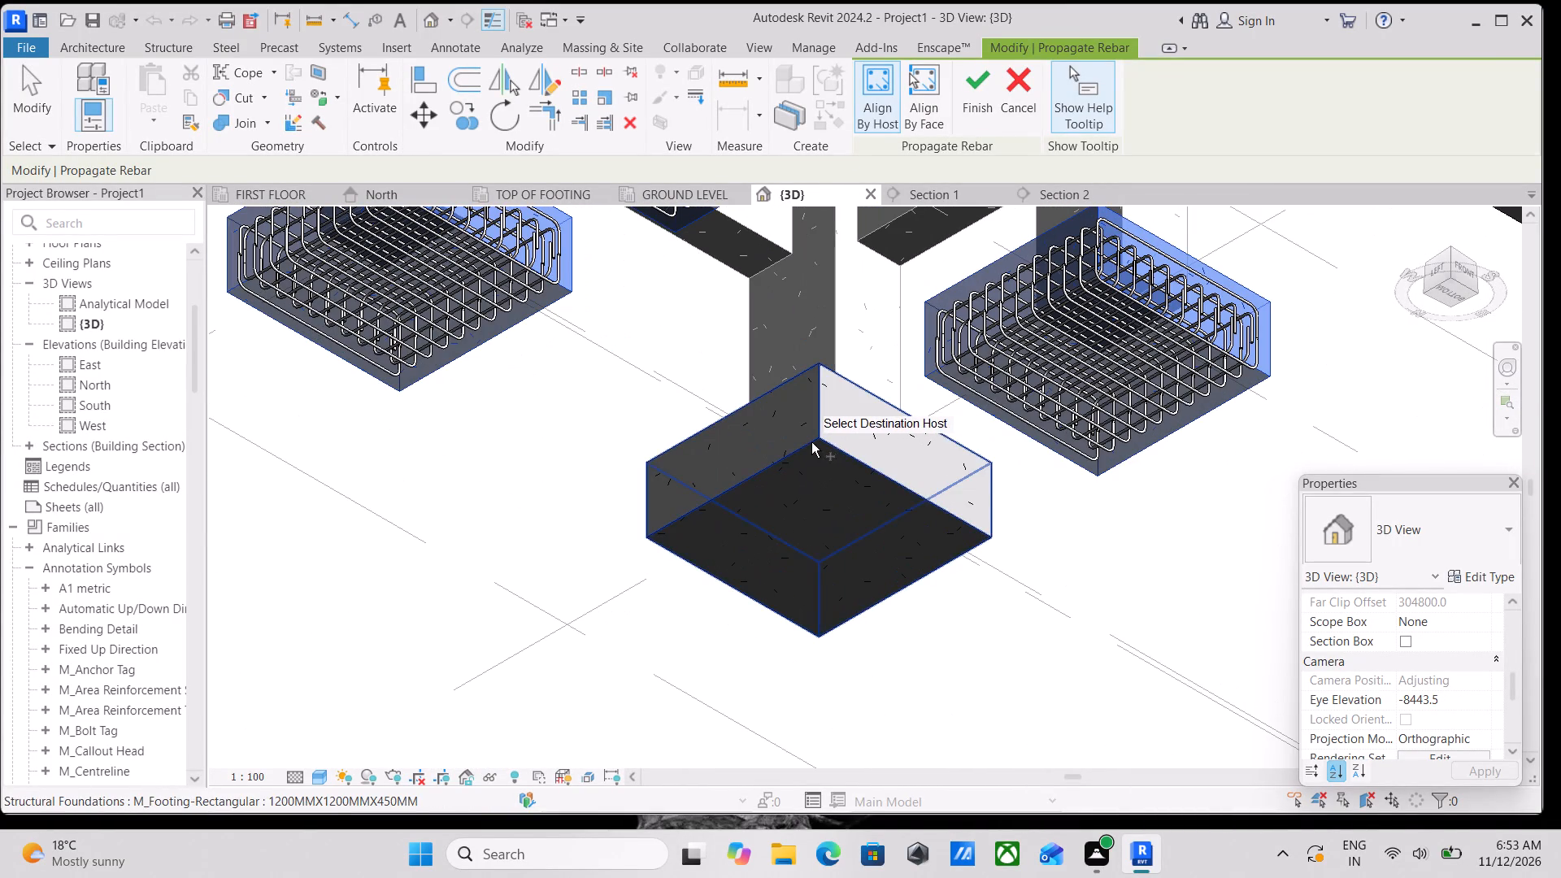
{"action": "left_click", "coordinate": [811, 442]}
Add the last three footings on grid 6, at grids C, D and E, as rebar destinations.
{"action": "scroll", "coordinate": [827, 442], "scroll_direction": "down", "scroll_amount": 5}
{"action": "scroll", "coordinate": [976, 462], "scroll_direction": "down", "scroll_amount": 4}
{"action": "middle_click_drag", "start_coordinate": [1045, 435], "coordinate": [1003, 570]}
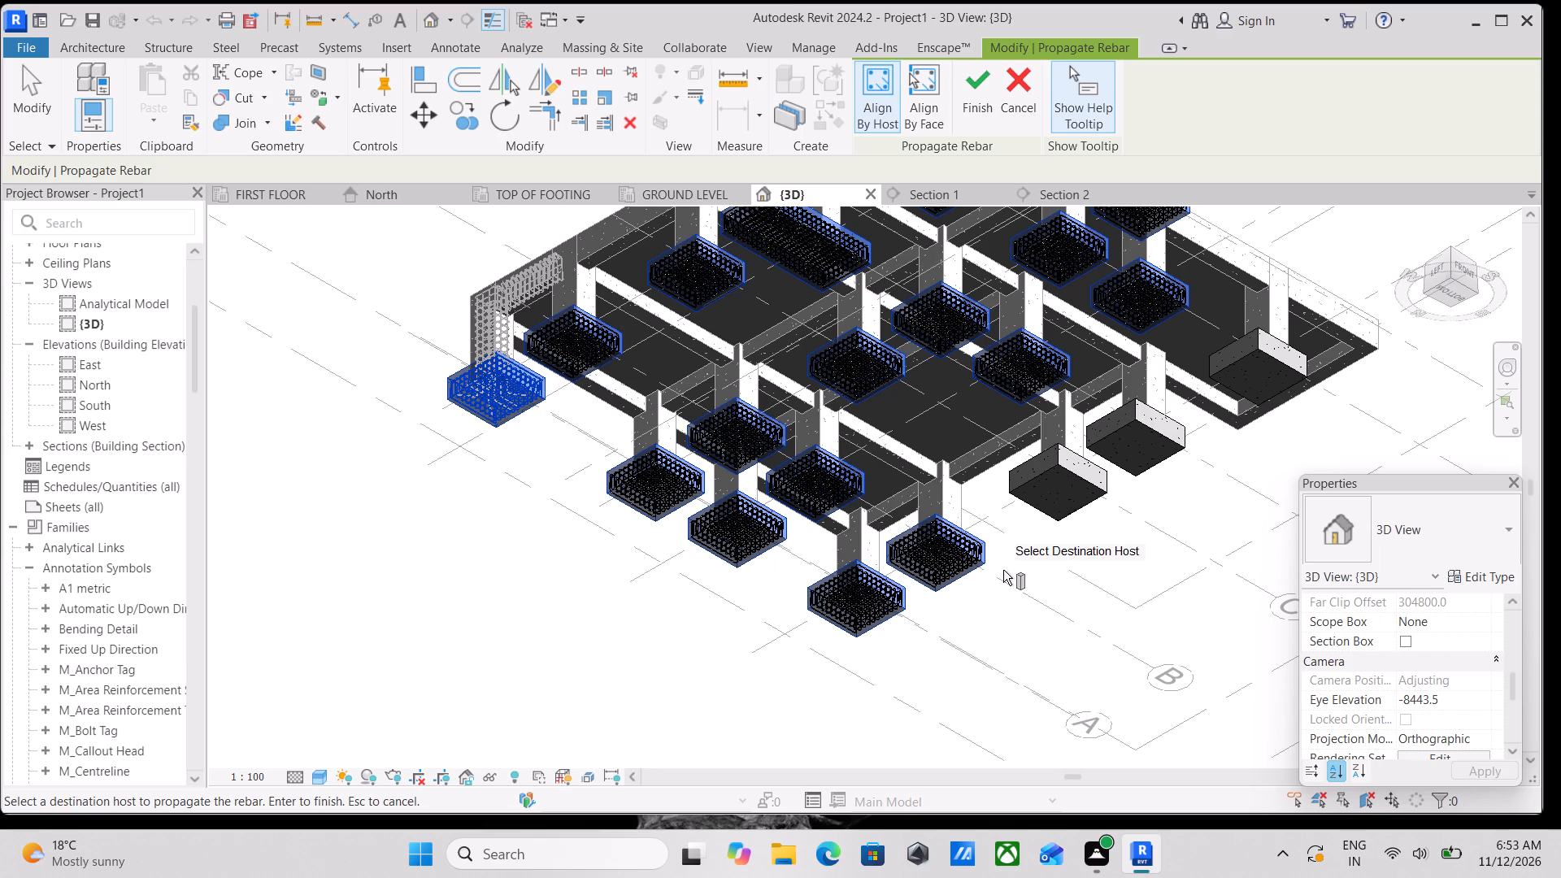
{"action": "scroll", "coordinate": [1046, 498], "scroll_direction": "up", "scroll_amount": 2}
{"action": "left_click", "coordinate": [1054, 448]}
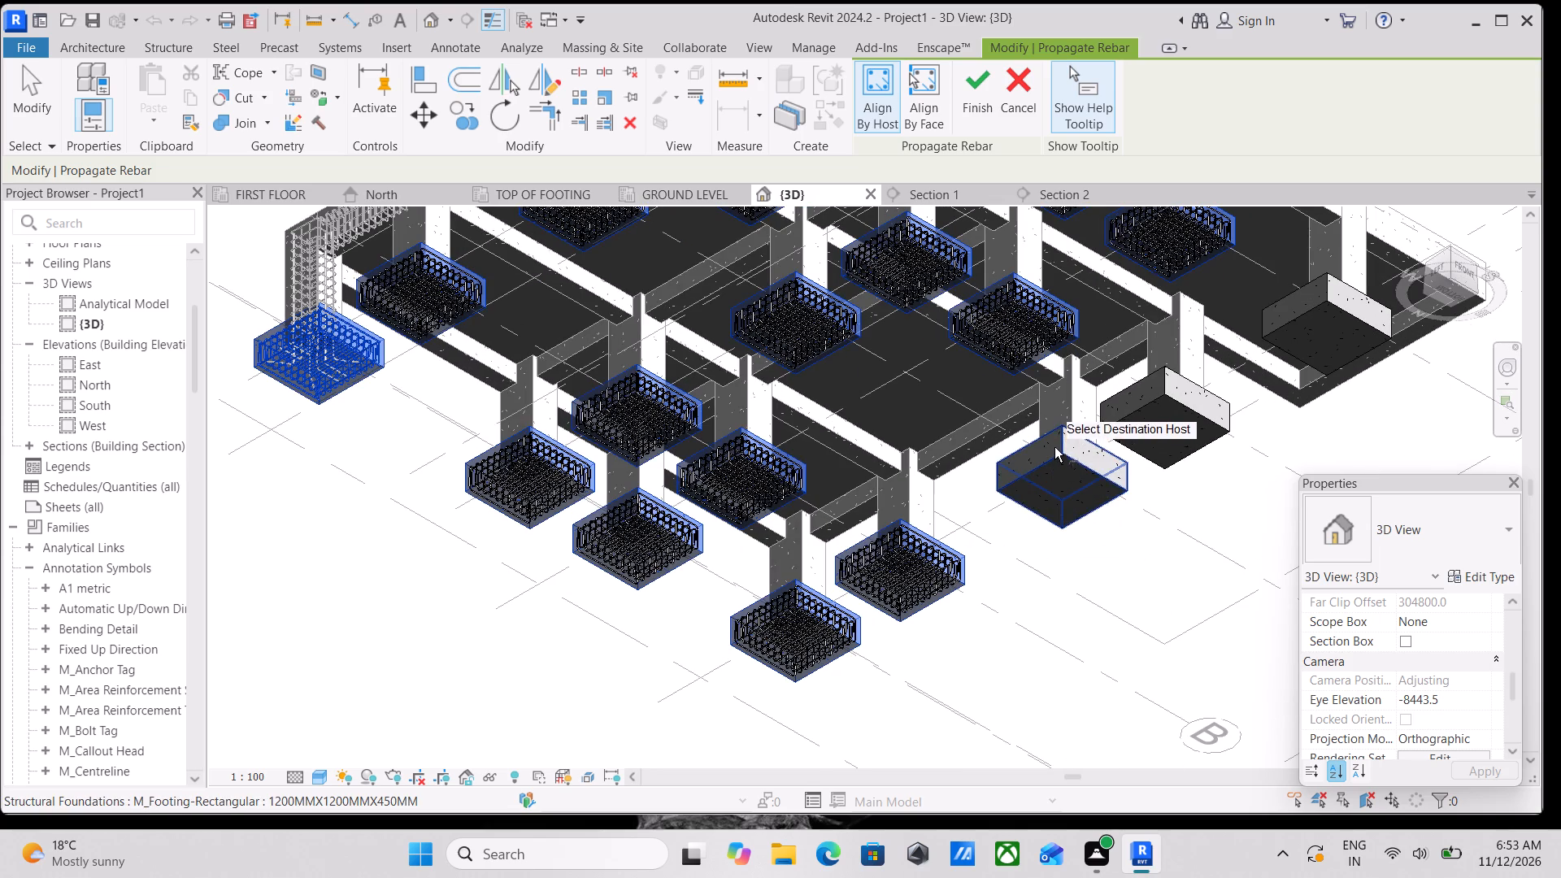
{"action": "scroll", "coordinate": [1120, 477], "scroll_direction": "up", "scroll_amount": 1}
{"action": "middle_click_drag", "start_coordinate": [1116, 480], "coordinate": [1037, 566]}
{"action": "left_click", "coordinate": [1080, 464]}
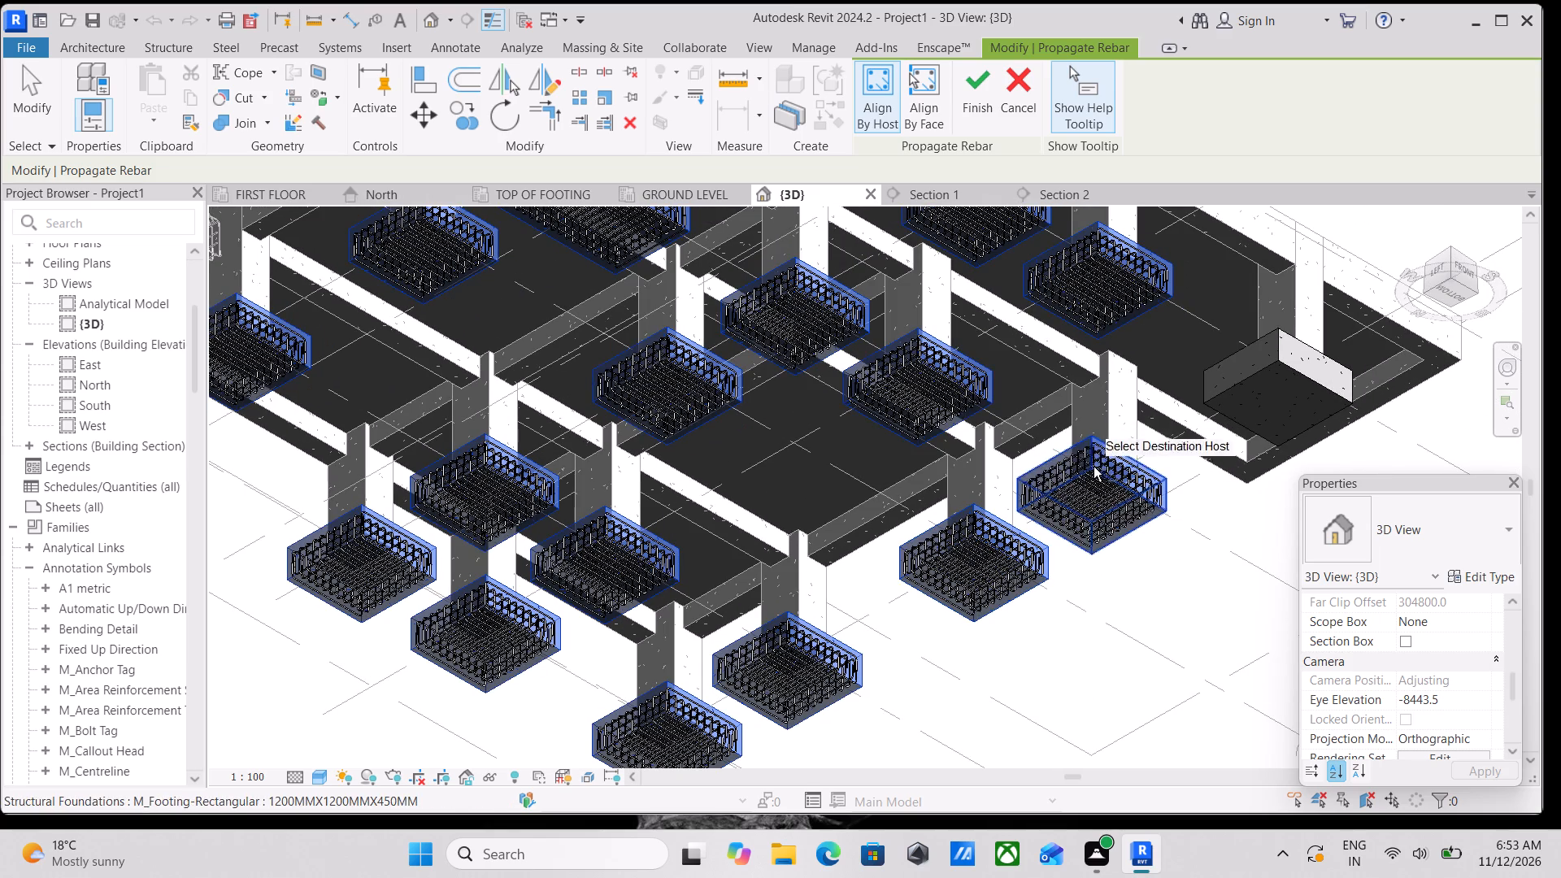
{"action": "middle_click_drag", "start_coordinate": [1083, 487], "coordinate": [941, 646]}
{"action": "left_click", "coordinate": [1120, 523]}
Finish the rebar propagation to all selected footings and dismiss the save reminder without saving.
{"action": "scroll", "coordinate": [1101, 552], "scroll_direction": "down", "scroll_amount": 2}
{"action": "middle_click_drag", "start_coordinate": [1013, 628], "coordinate": [1052, 531]}
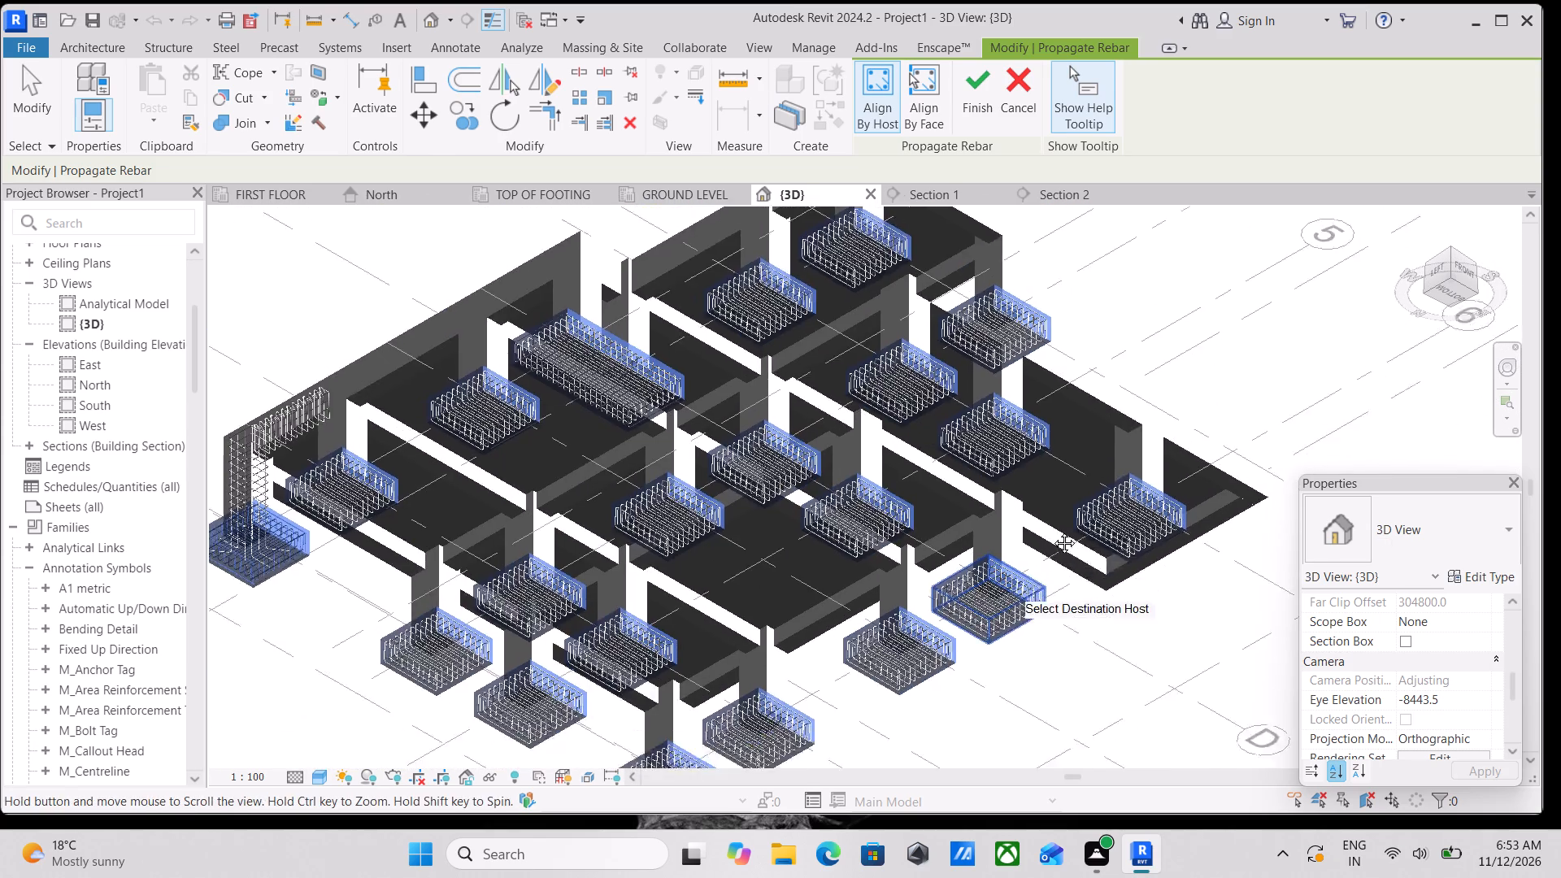
{"action": "middle_click_drag", "start_coordinate": [1052, 531], "coordinate": [1065, 514]}
{"action": "scroll", "coordinate": [863, 669], "scroll_direction": "up", "scroll_amount": 3}
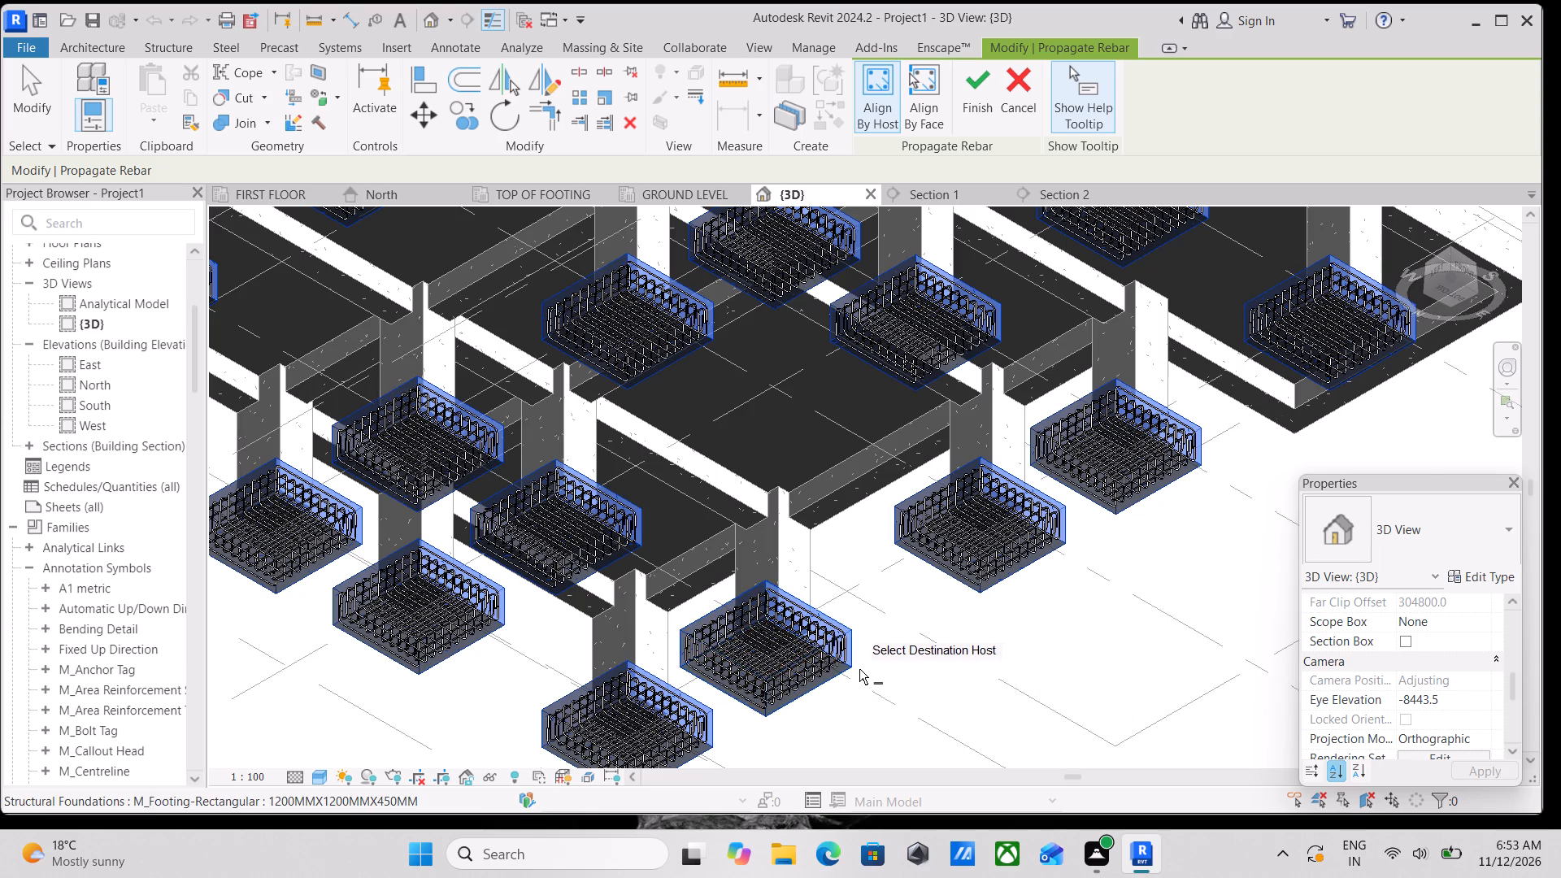
{"action": "scroll", "coordinate": [859, 669], "scroll_direction": "up", "scroll_amount": 2}
{"action": "scroll", "coordinate": [859, 669], "scroll_direction": "down", "scroll_amount": 8}
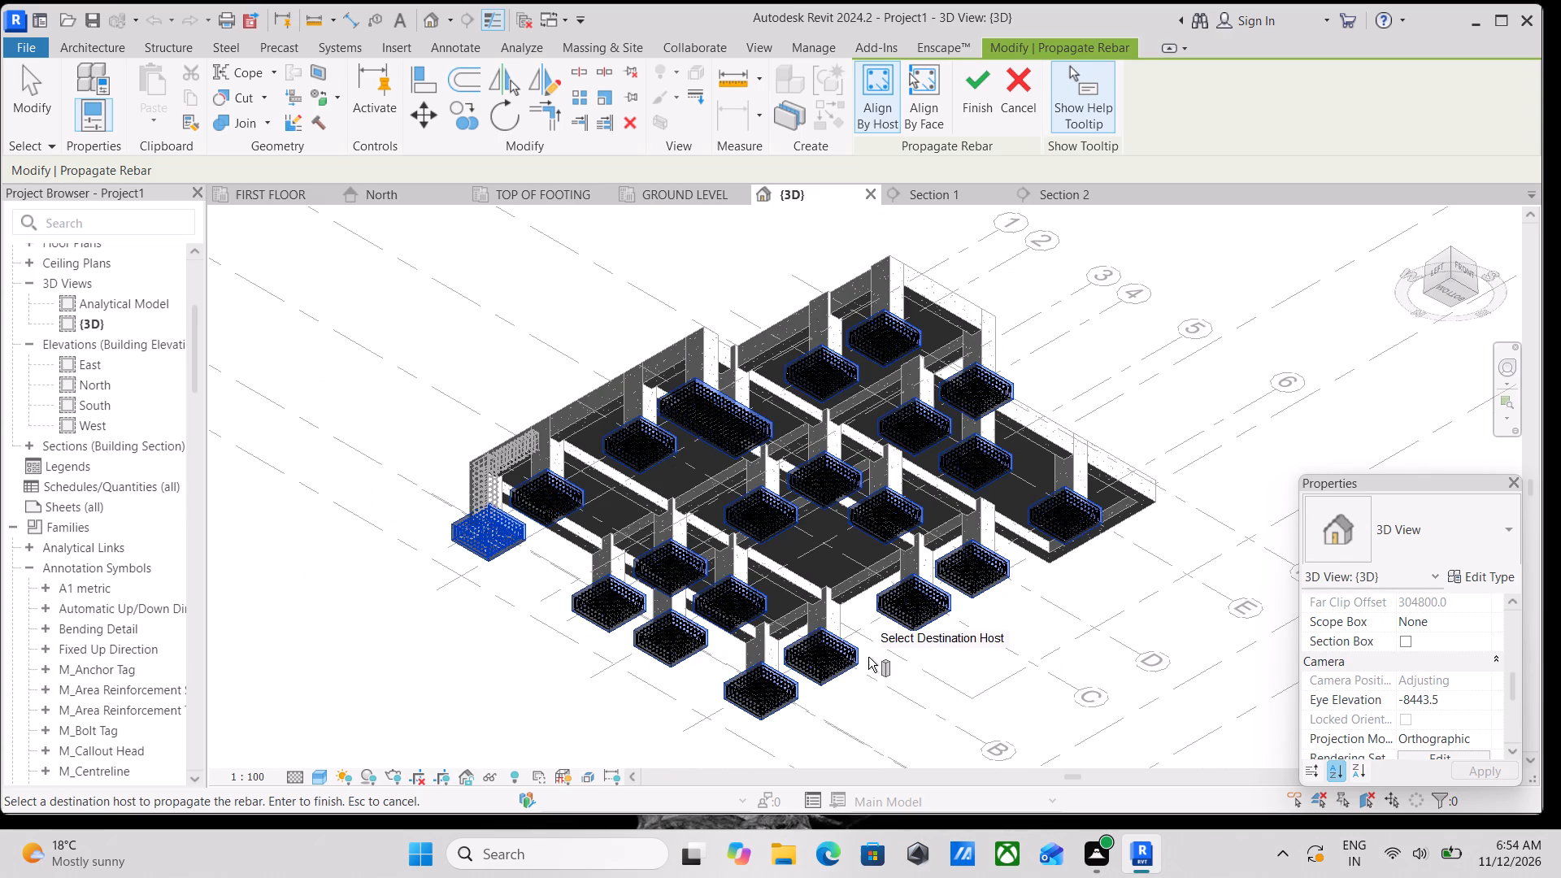
{"action": "scroll", "coordinate": [870, 654], "scroll_direction": "up", "scroll_amount": 3}
{"action": "scroll", "coordinate": [915, 601], "scroll_direction": "up", "scroll_amount": 4}
{"action": "scroll", "coordinate": [1056, 542], "scroll_direction": "down", "scroll_amount": 2}
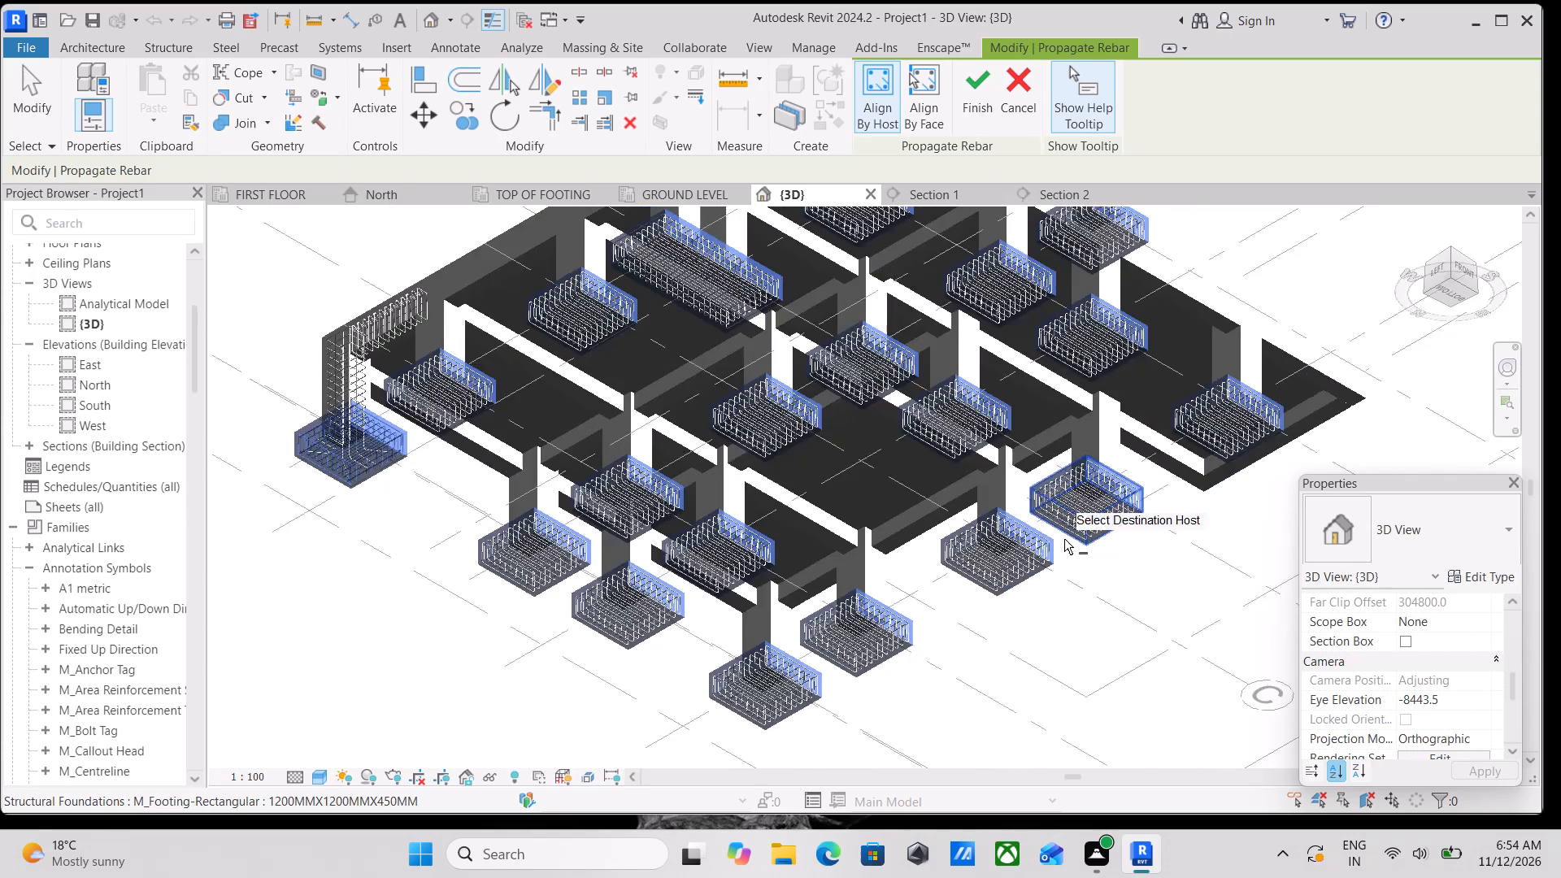
{"action": "scroll", "coordinate": [1064, 539], "scroll_direction": "down", "scroll_amount": 4}
{"action": "scroll", "coordinate": [1022, 569], "scroll_direction": "up", "scroll_amount": 1}
{"action": "middle_click_drag", "start_coordinate": [953, 555], "coordinate": [953, 685]}
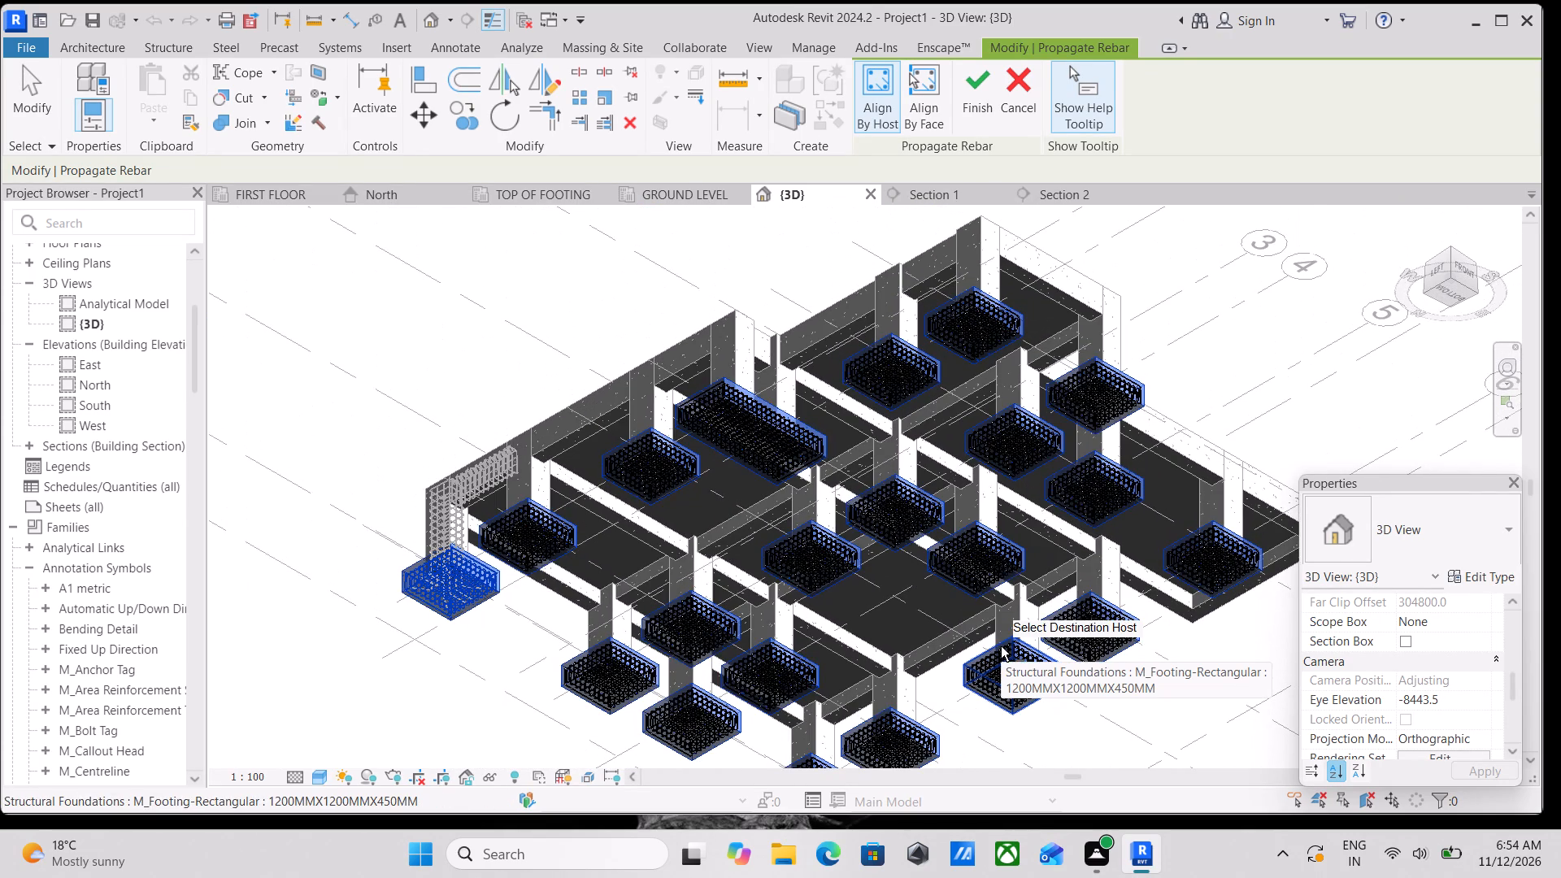
{"action": "left_click", "coordinate": [969, 95]}
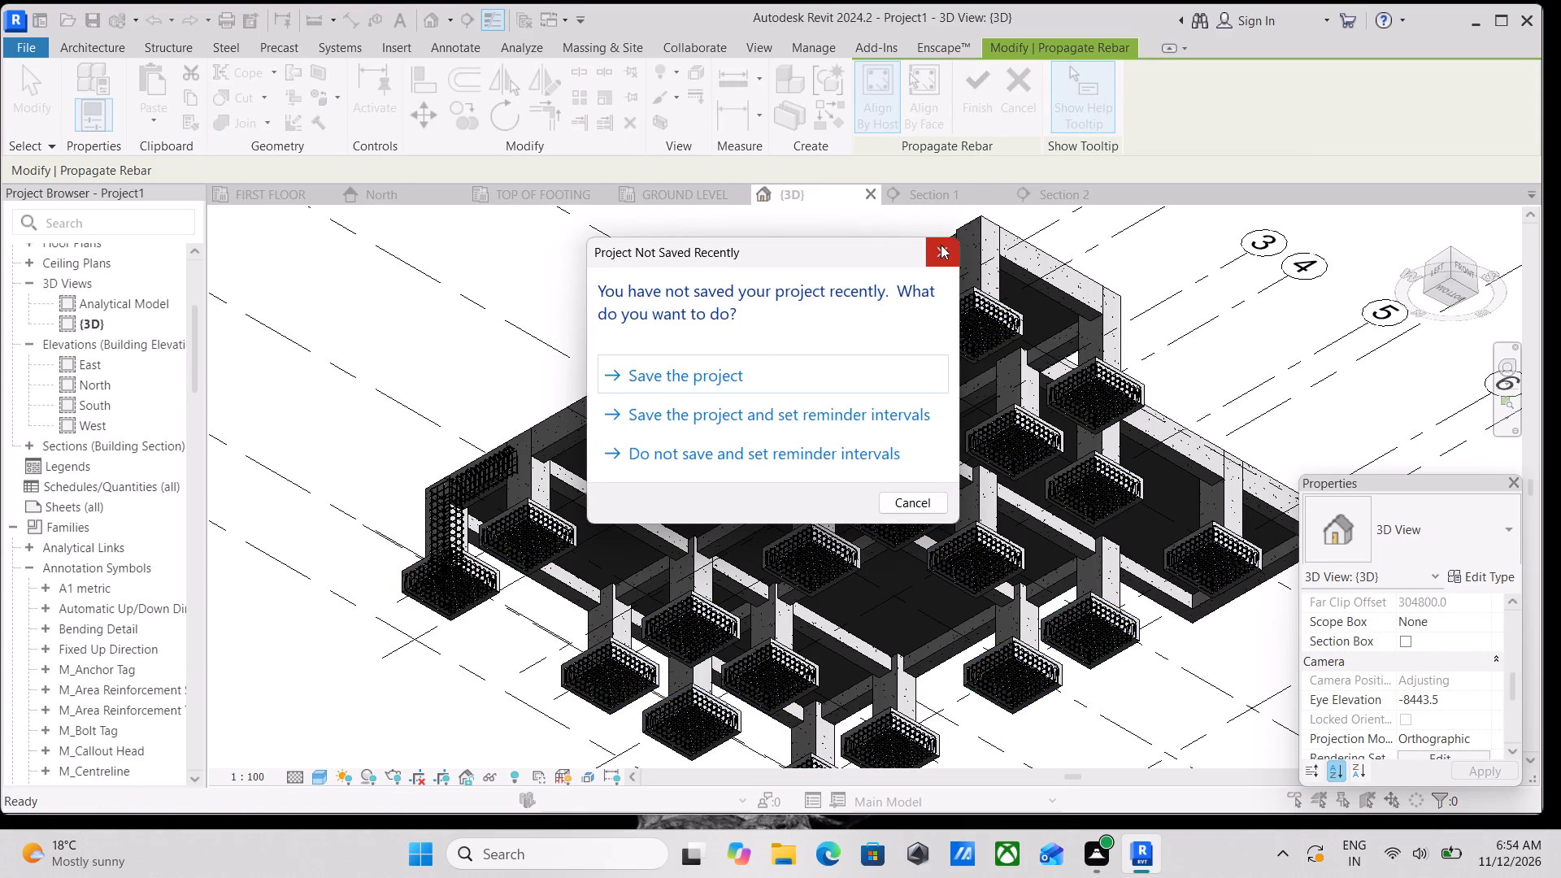
{"action": "left_click", "coordinate": [941, 248]}
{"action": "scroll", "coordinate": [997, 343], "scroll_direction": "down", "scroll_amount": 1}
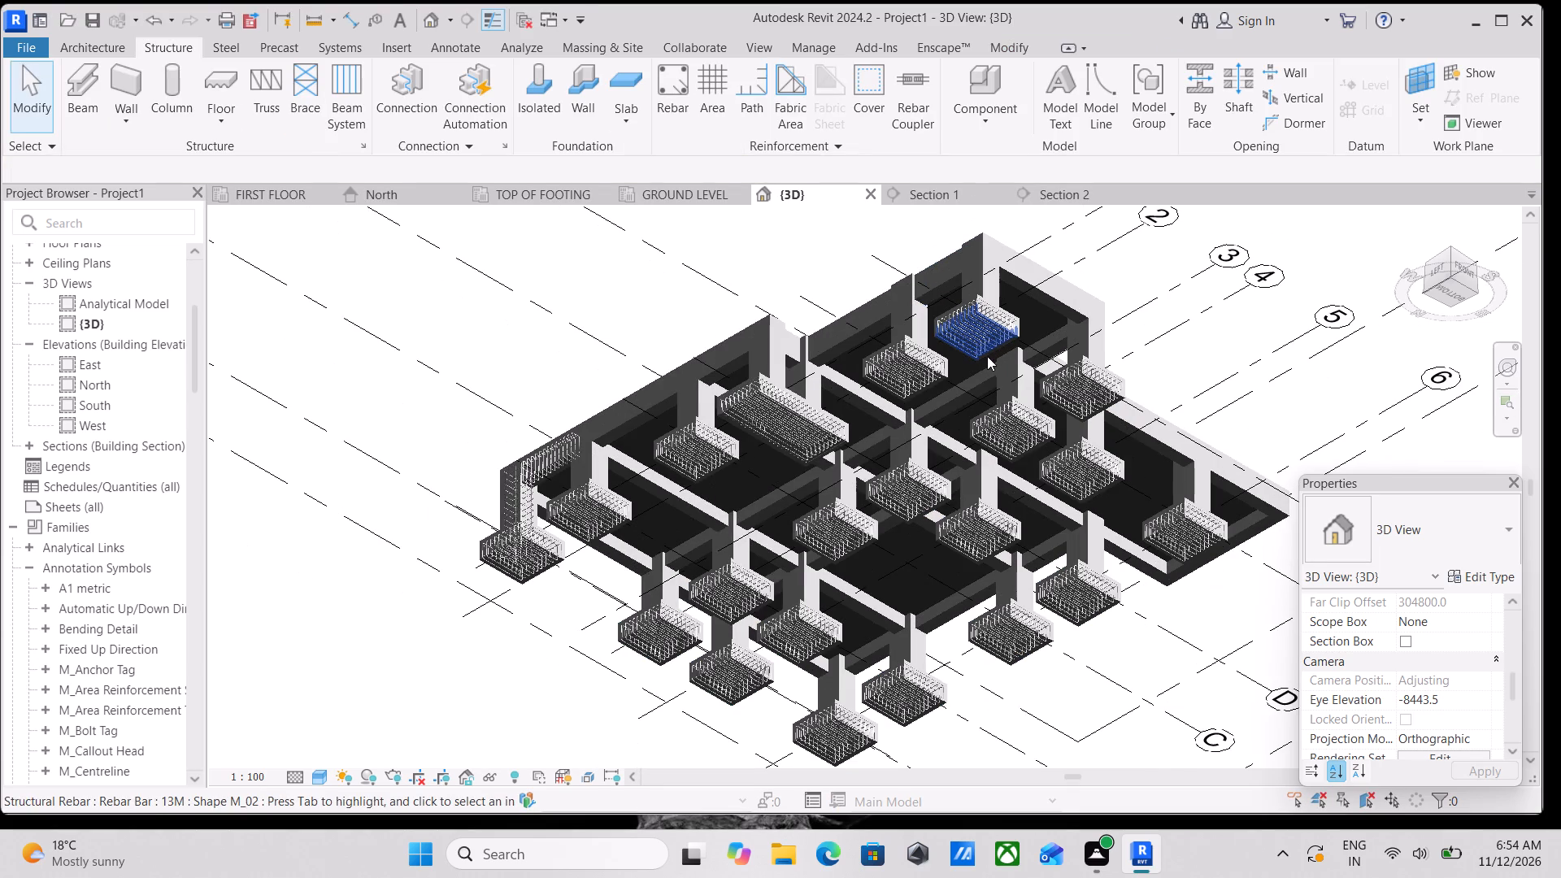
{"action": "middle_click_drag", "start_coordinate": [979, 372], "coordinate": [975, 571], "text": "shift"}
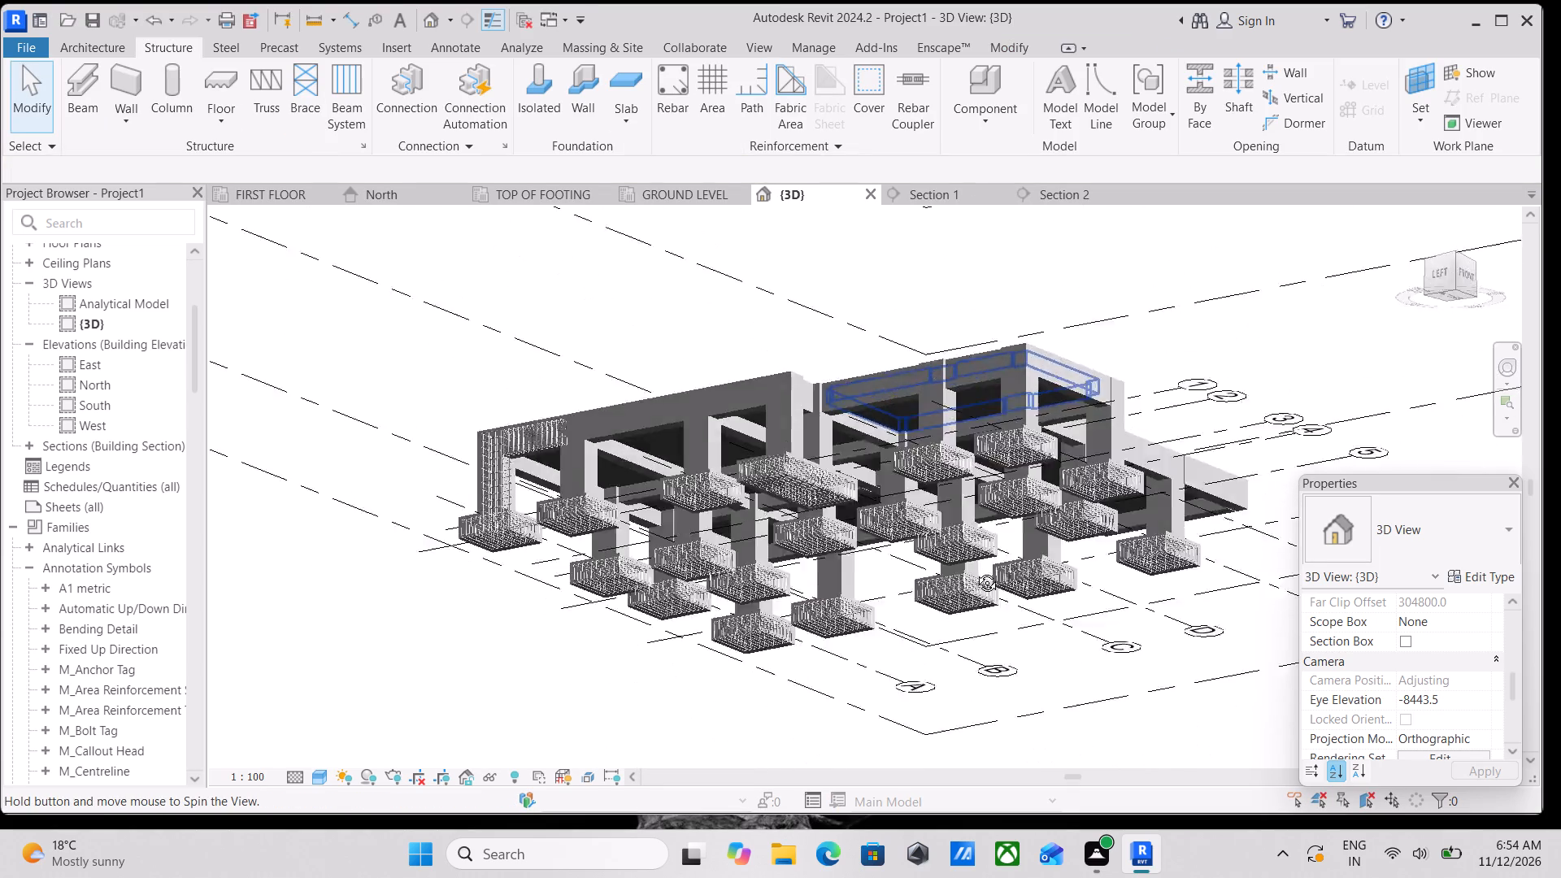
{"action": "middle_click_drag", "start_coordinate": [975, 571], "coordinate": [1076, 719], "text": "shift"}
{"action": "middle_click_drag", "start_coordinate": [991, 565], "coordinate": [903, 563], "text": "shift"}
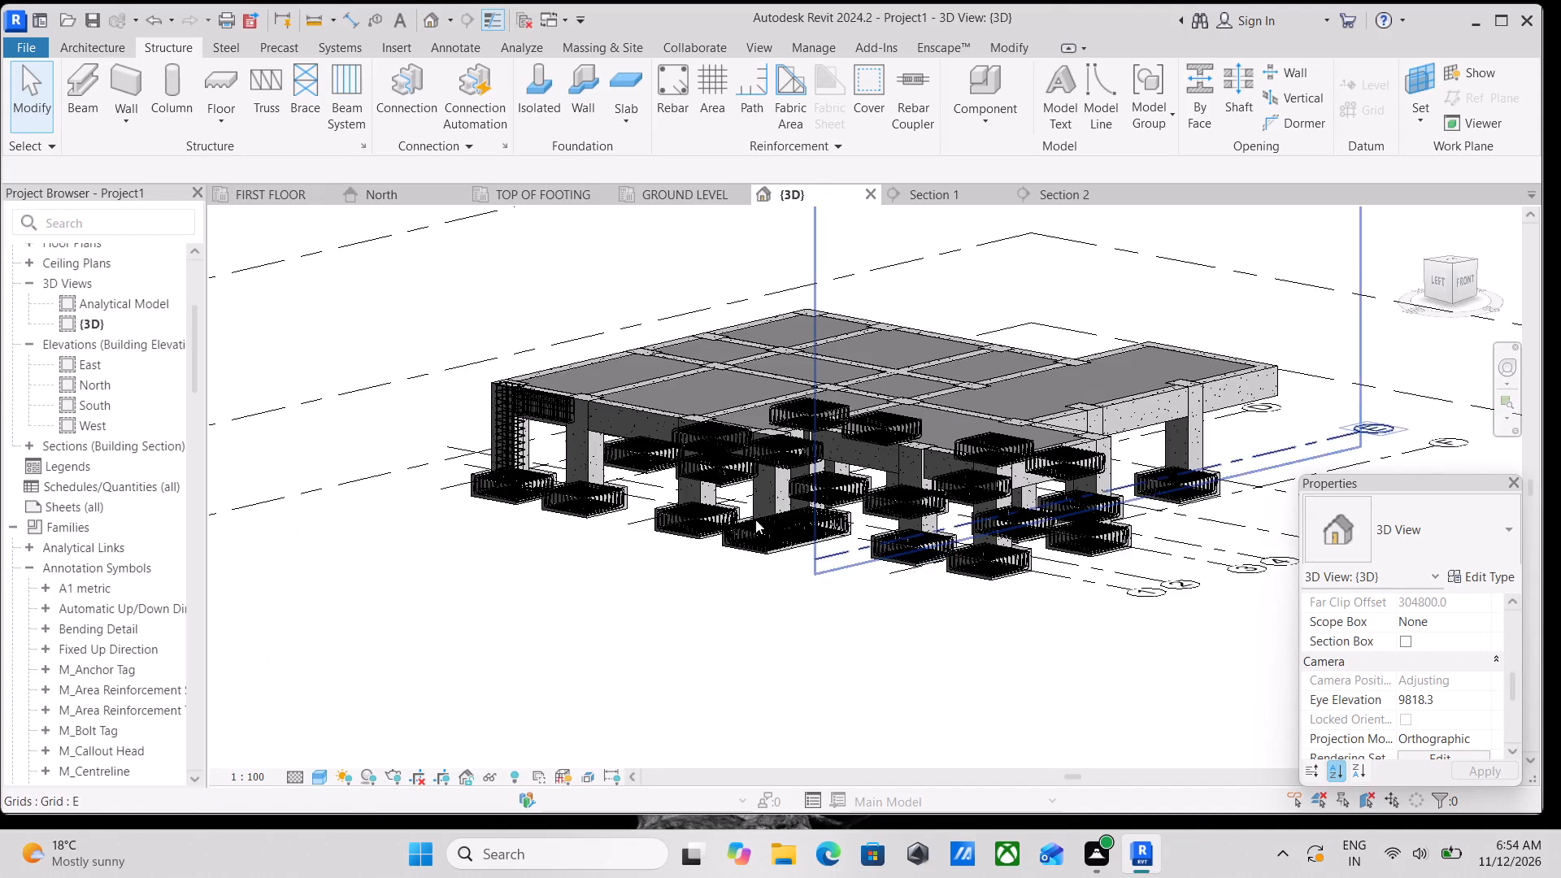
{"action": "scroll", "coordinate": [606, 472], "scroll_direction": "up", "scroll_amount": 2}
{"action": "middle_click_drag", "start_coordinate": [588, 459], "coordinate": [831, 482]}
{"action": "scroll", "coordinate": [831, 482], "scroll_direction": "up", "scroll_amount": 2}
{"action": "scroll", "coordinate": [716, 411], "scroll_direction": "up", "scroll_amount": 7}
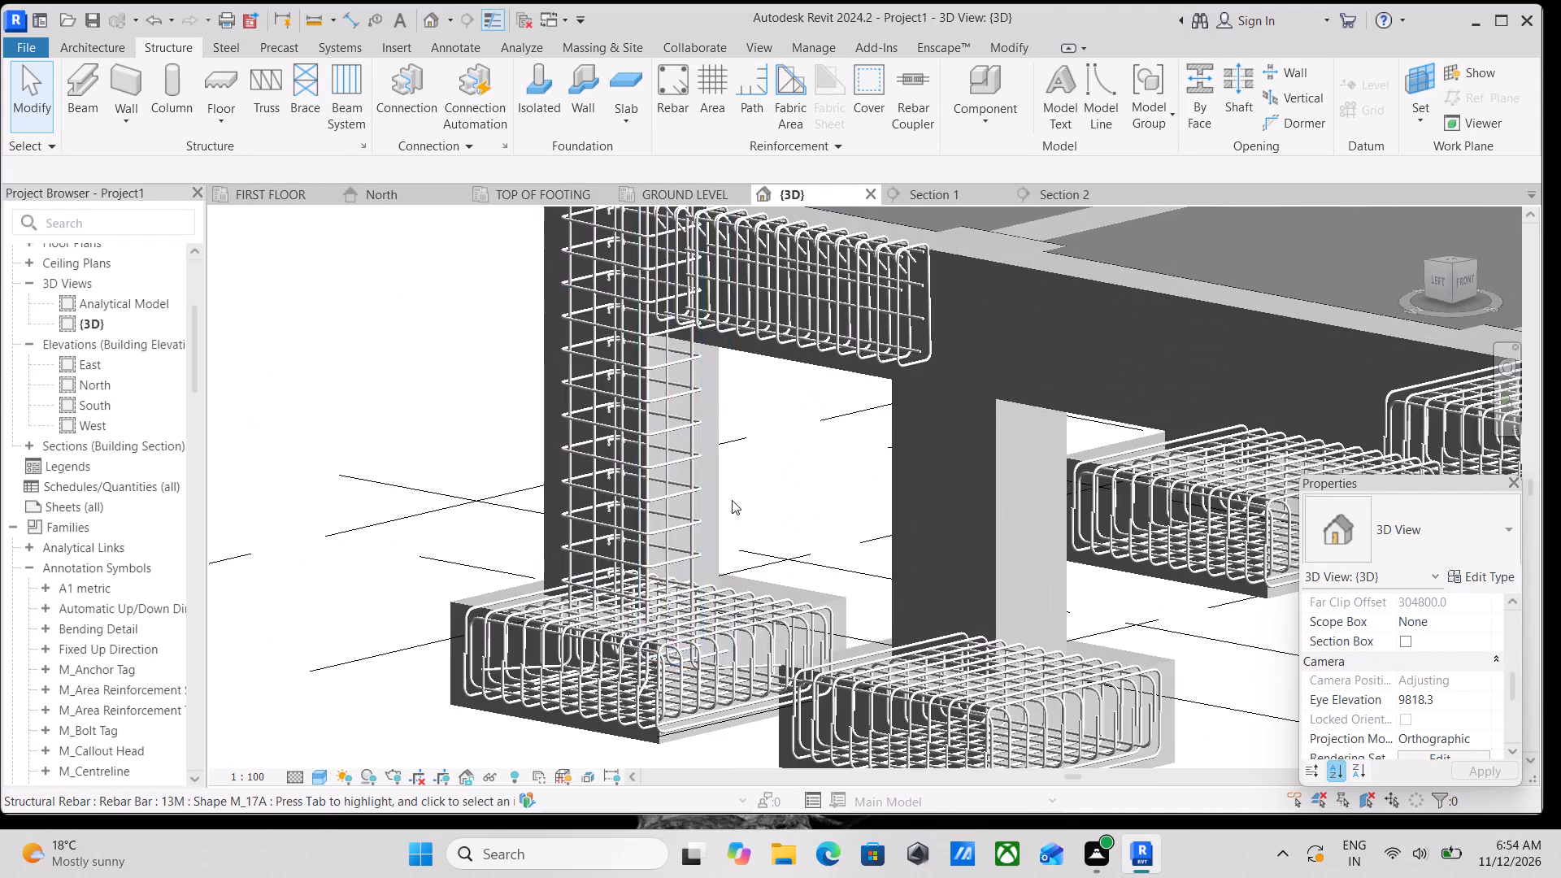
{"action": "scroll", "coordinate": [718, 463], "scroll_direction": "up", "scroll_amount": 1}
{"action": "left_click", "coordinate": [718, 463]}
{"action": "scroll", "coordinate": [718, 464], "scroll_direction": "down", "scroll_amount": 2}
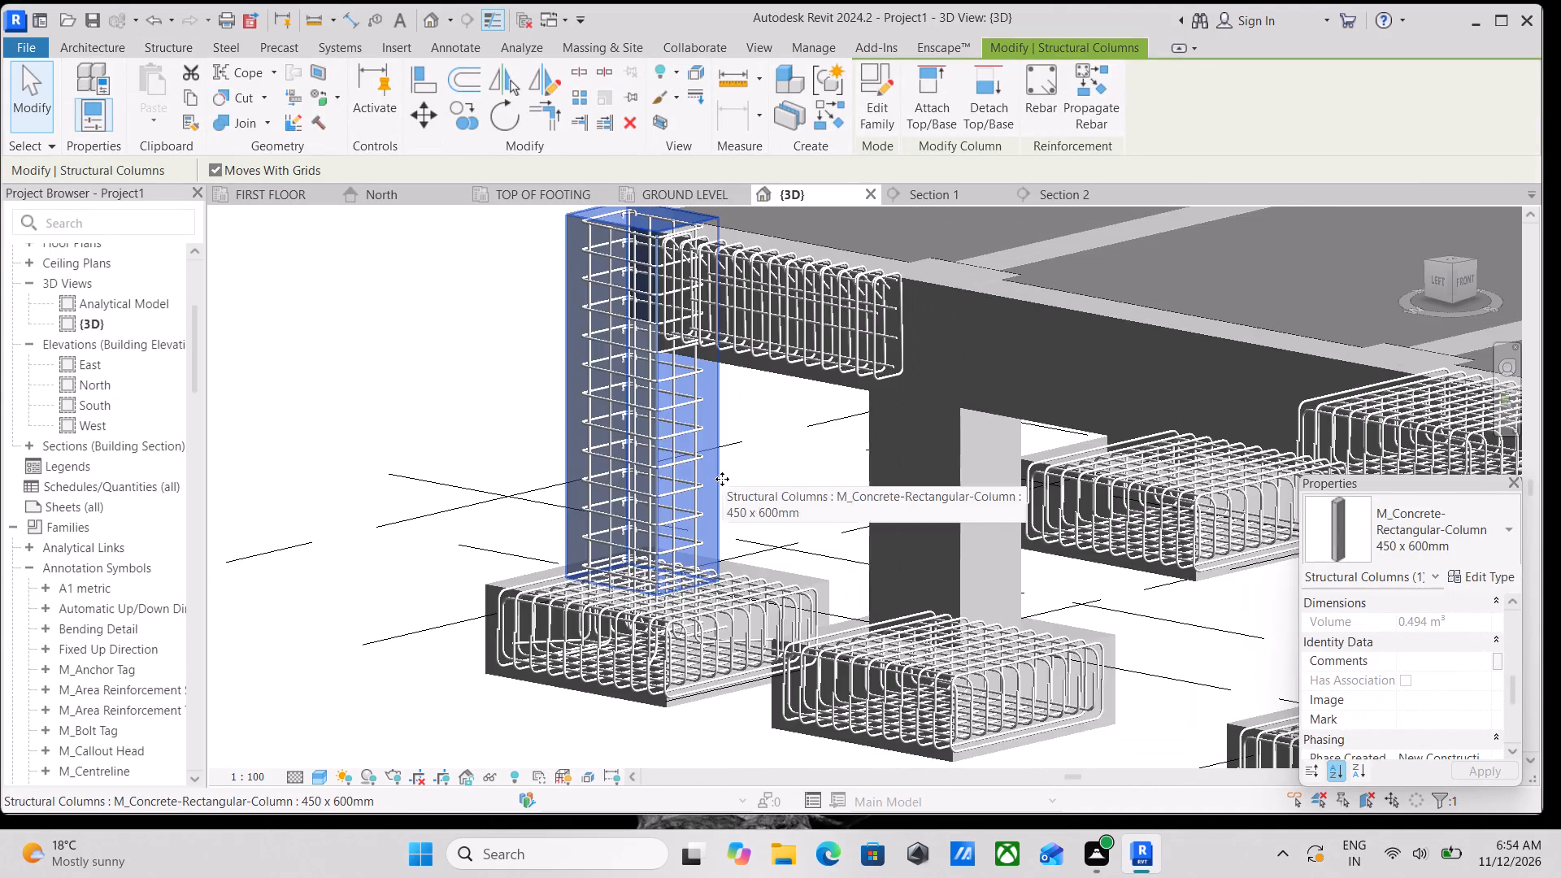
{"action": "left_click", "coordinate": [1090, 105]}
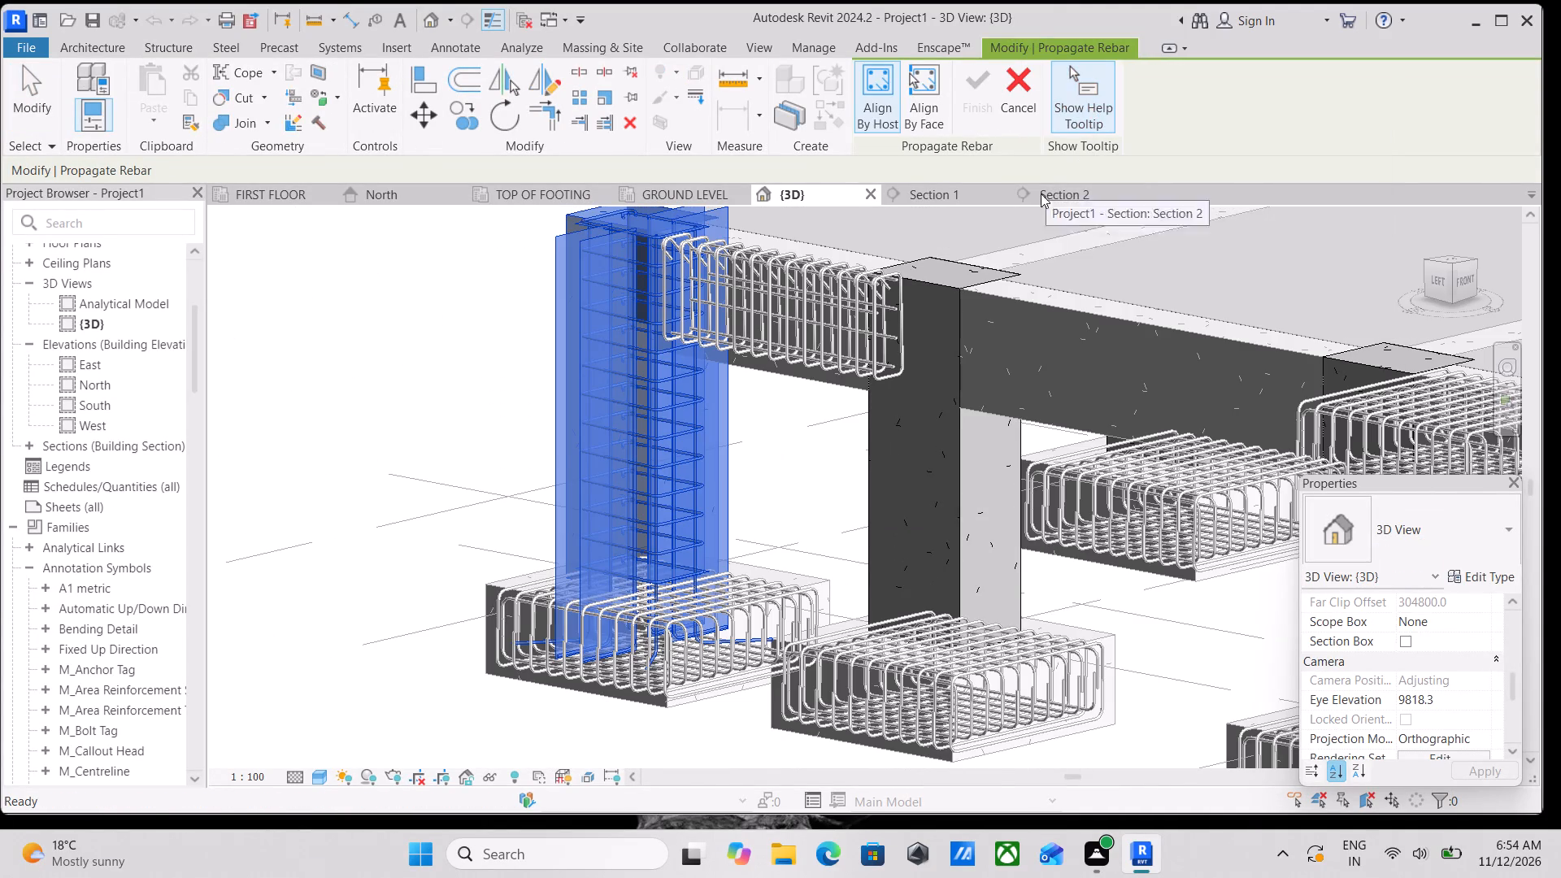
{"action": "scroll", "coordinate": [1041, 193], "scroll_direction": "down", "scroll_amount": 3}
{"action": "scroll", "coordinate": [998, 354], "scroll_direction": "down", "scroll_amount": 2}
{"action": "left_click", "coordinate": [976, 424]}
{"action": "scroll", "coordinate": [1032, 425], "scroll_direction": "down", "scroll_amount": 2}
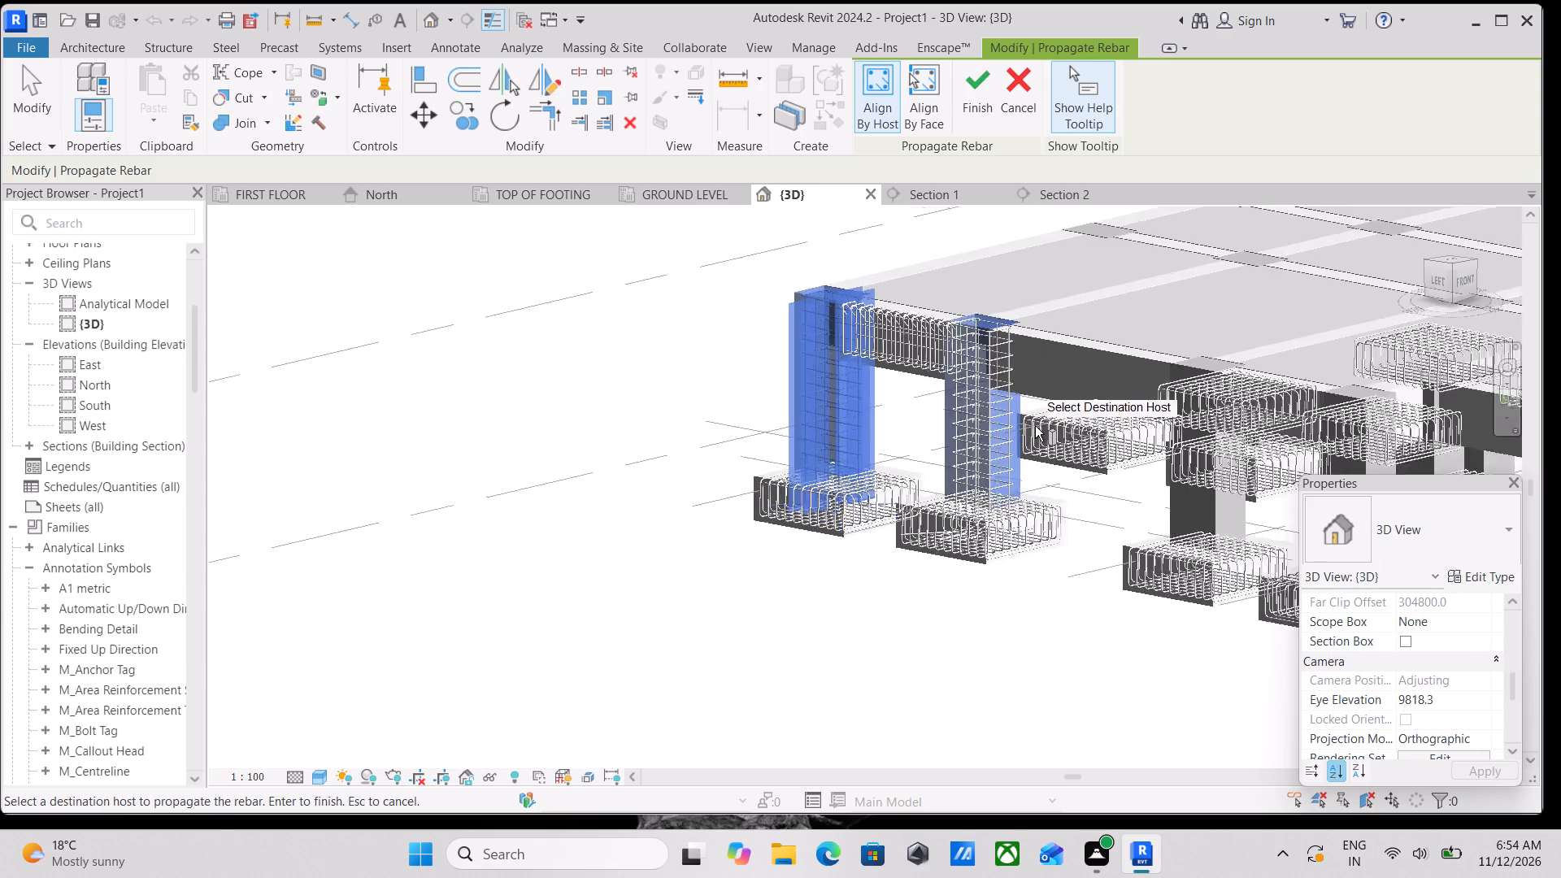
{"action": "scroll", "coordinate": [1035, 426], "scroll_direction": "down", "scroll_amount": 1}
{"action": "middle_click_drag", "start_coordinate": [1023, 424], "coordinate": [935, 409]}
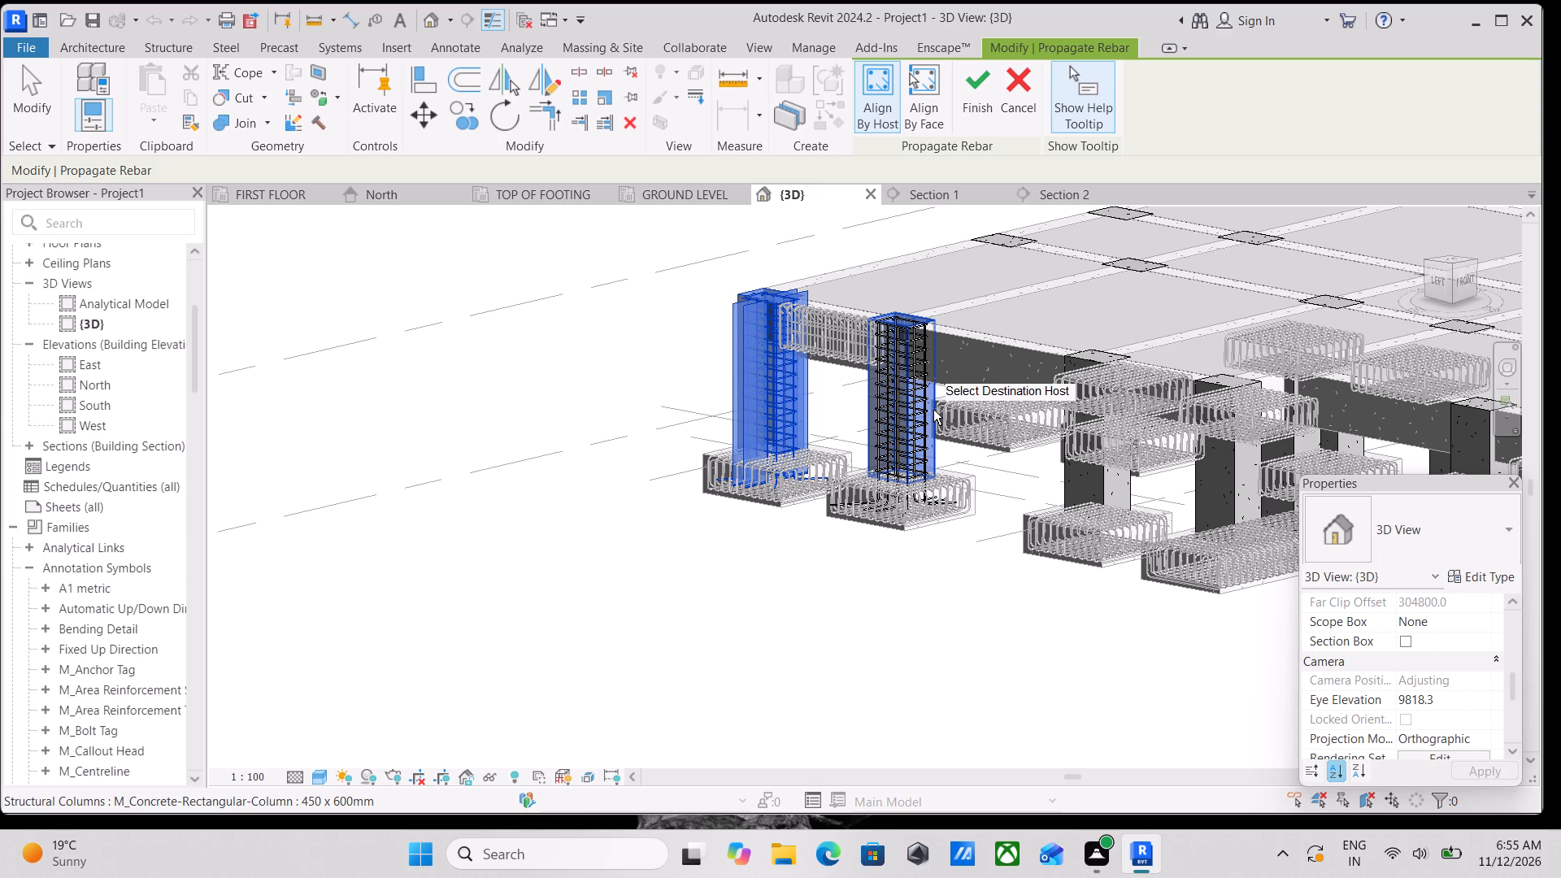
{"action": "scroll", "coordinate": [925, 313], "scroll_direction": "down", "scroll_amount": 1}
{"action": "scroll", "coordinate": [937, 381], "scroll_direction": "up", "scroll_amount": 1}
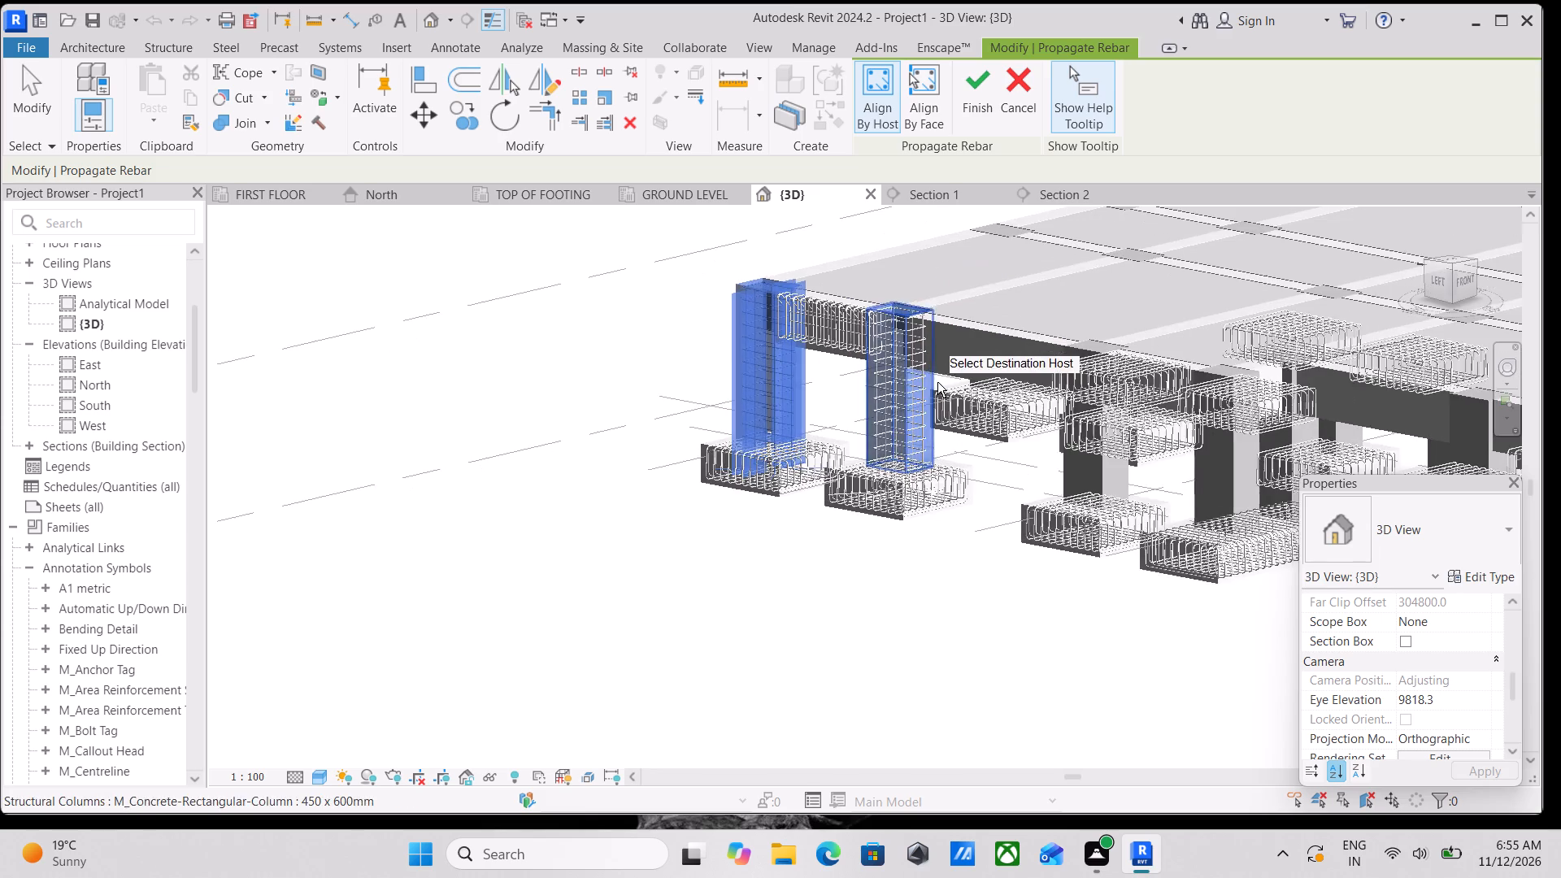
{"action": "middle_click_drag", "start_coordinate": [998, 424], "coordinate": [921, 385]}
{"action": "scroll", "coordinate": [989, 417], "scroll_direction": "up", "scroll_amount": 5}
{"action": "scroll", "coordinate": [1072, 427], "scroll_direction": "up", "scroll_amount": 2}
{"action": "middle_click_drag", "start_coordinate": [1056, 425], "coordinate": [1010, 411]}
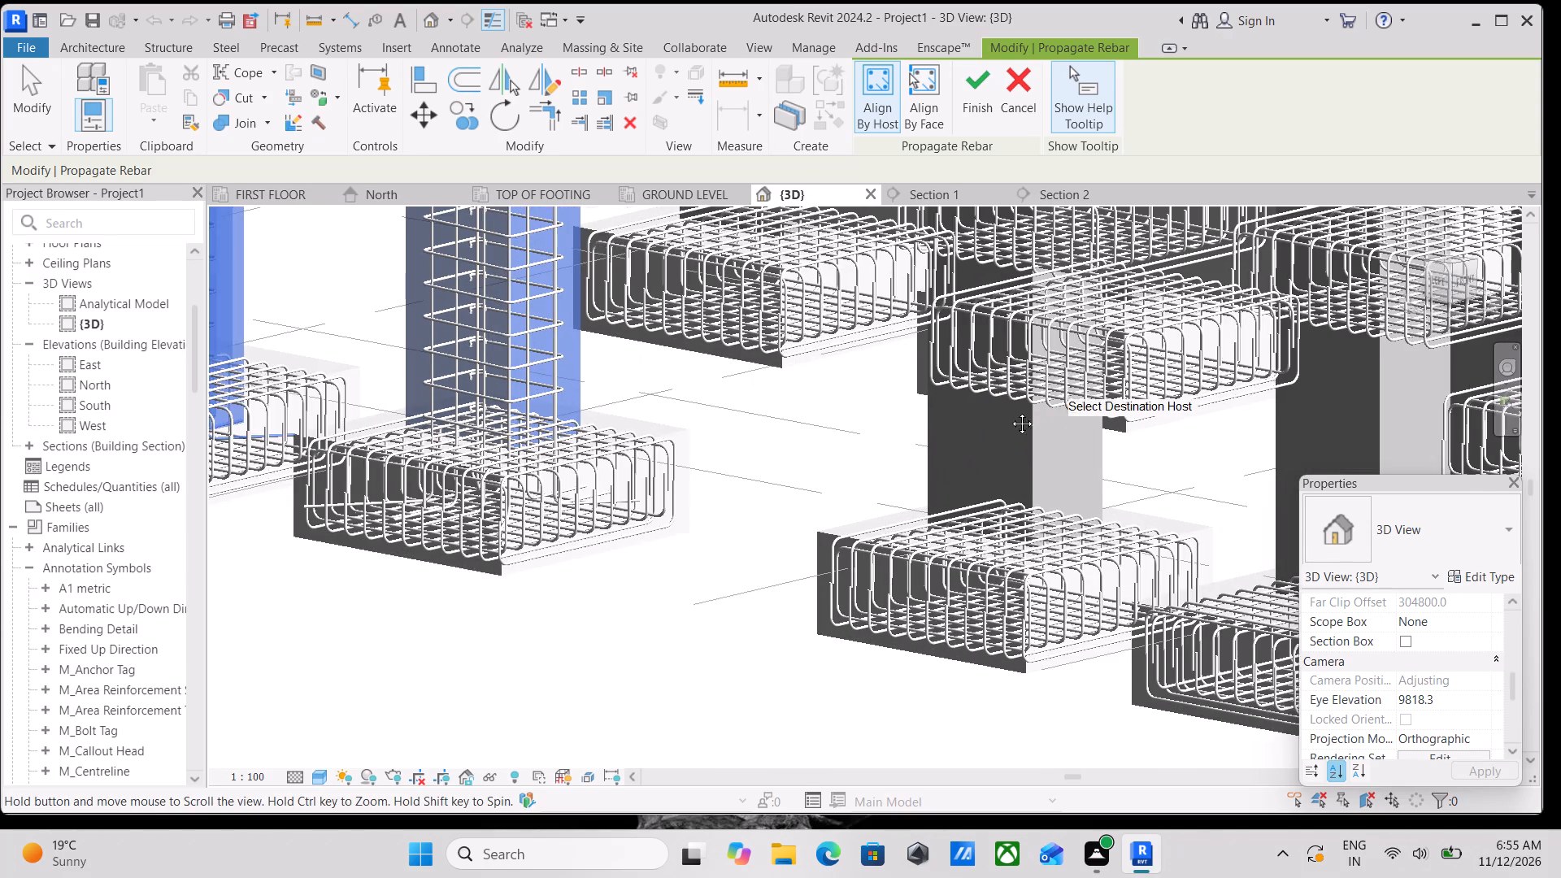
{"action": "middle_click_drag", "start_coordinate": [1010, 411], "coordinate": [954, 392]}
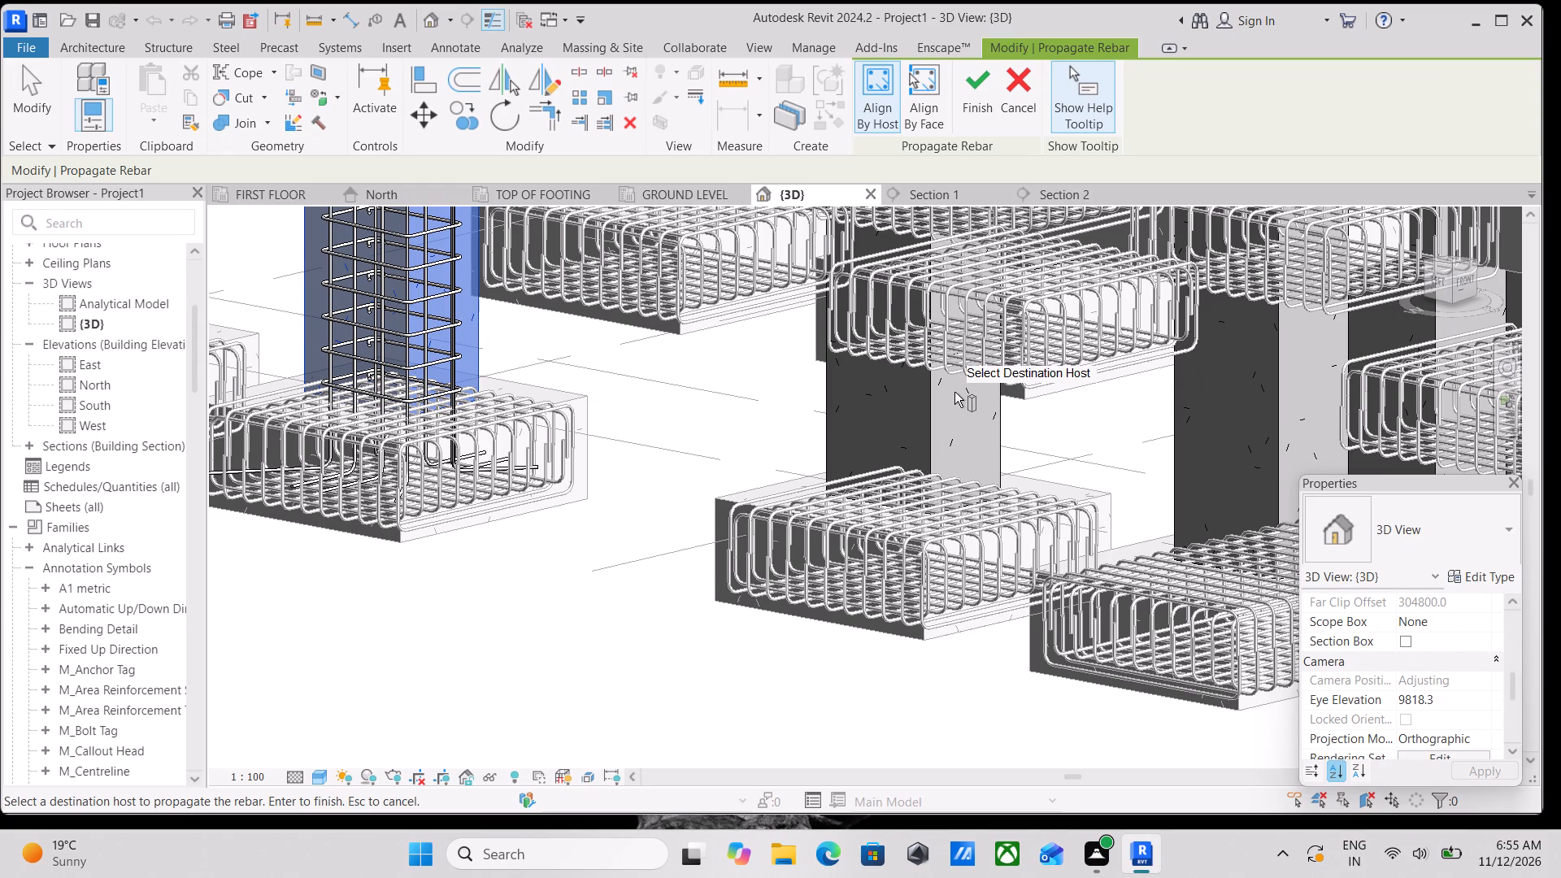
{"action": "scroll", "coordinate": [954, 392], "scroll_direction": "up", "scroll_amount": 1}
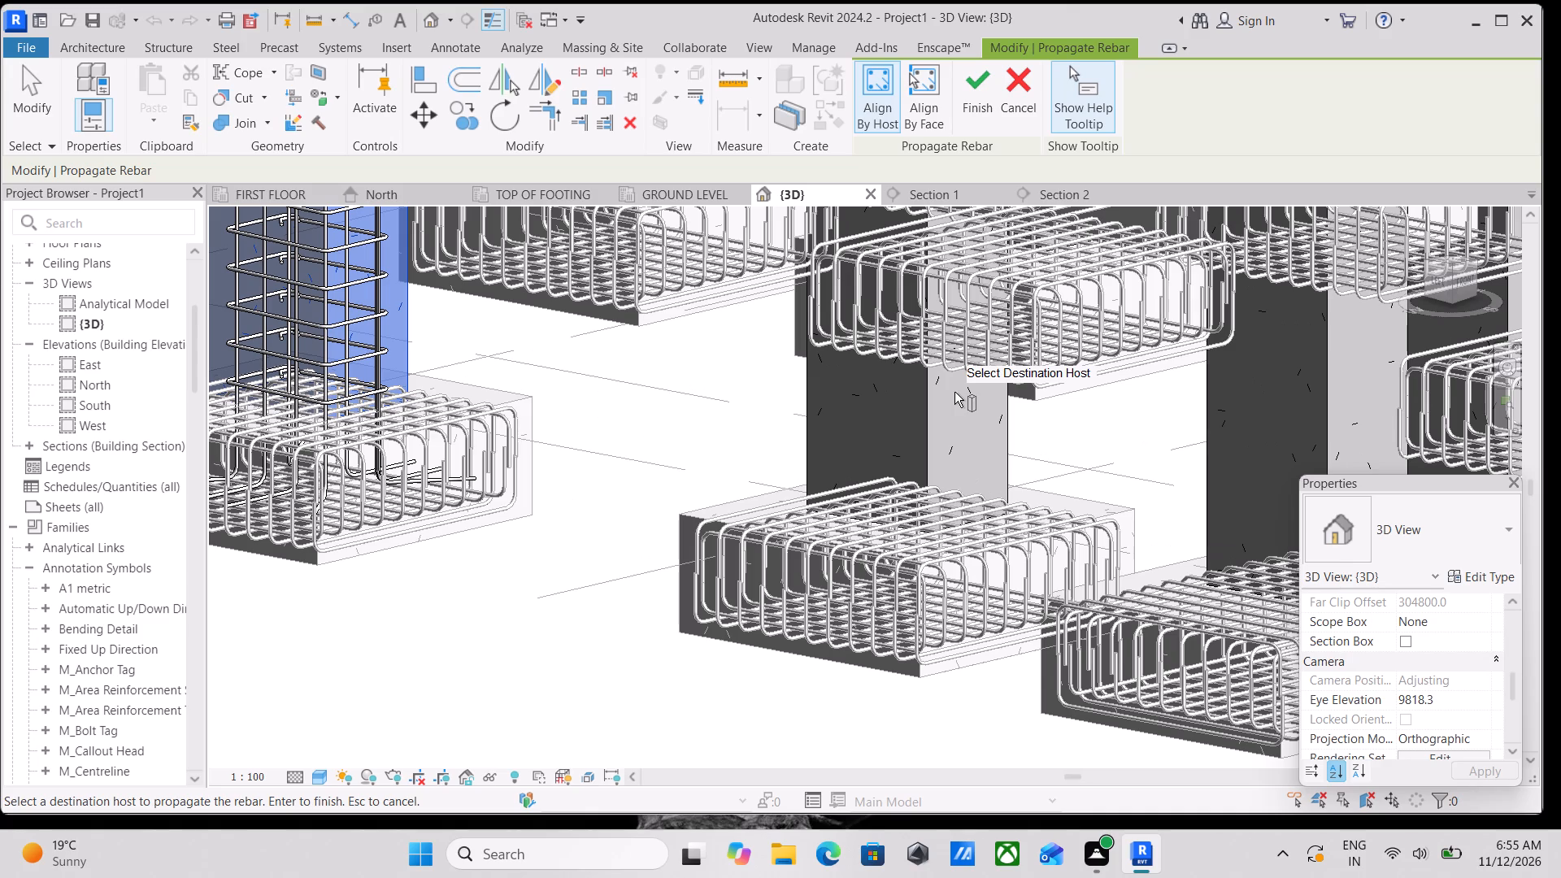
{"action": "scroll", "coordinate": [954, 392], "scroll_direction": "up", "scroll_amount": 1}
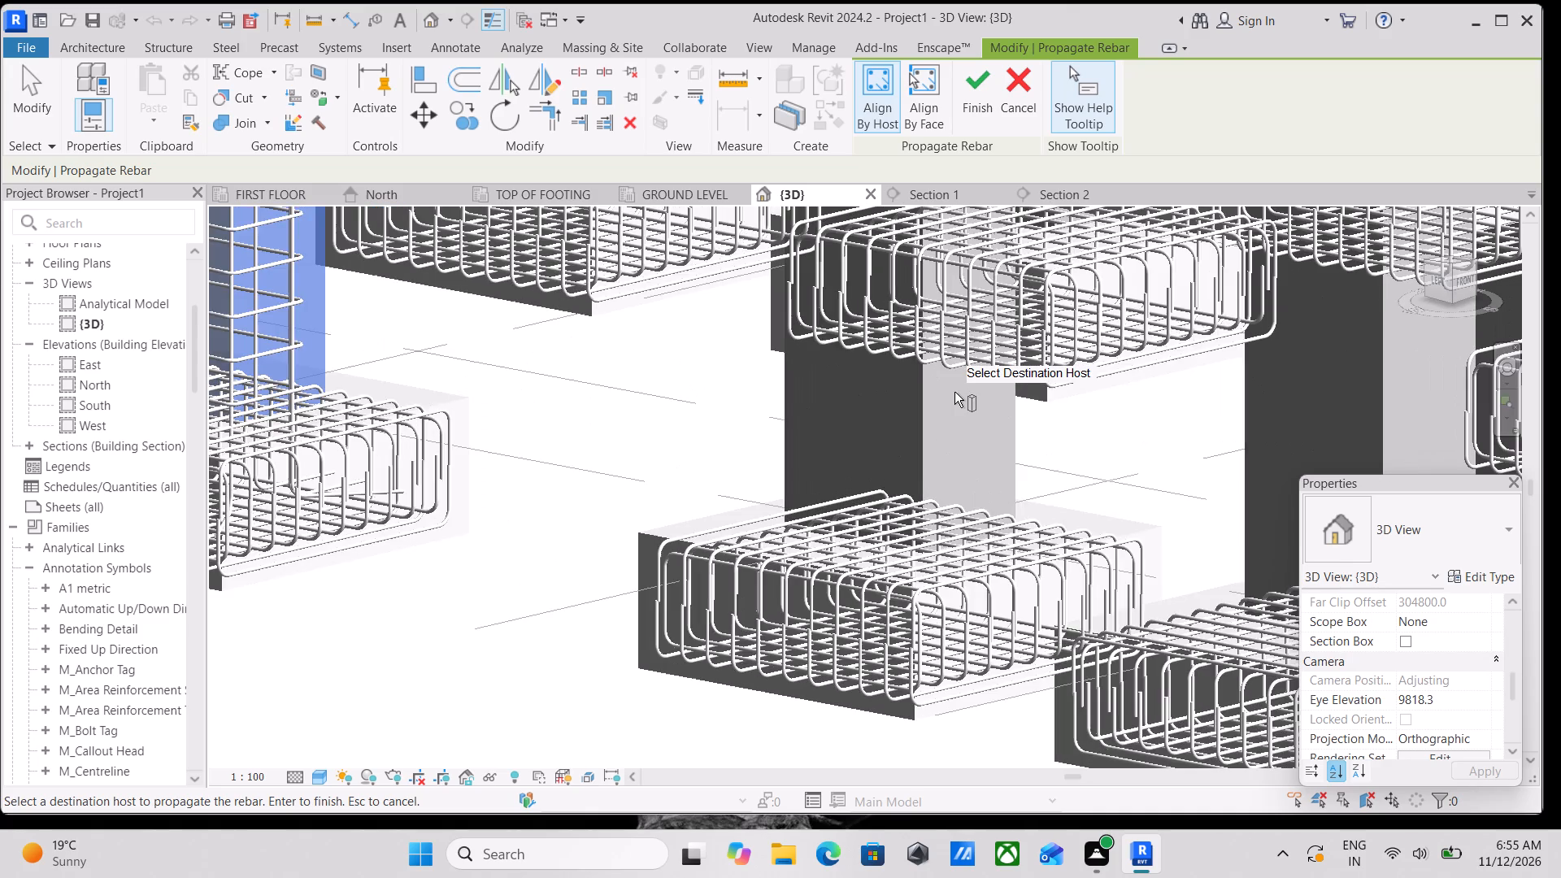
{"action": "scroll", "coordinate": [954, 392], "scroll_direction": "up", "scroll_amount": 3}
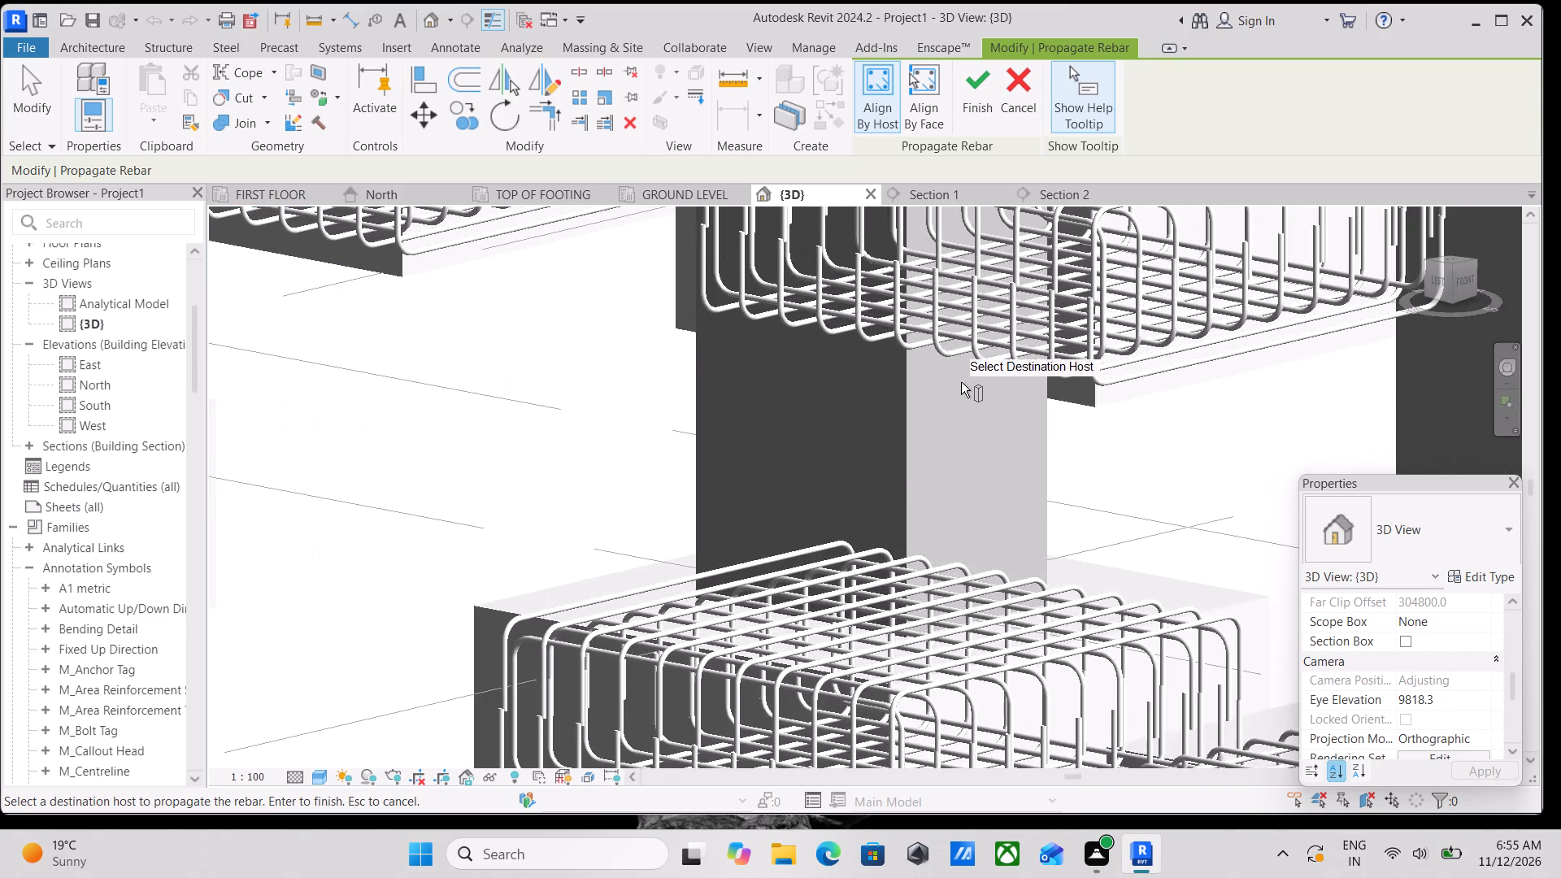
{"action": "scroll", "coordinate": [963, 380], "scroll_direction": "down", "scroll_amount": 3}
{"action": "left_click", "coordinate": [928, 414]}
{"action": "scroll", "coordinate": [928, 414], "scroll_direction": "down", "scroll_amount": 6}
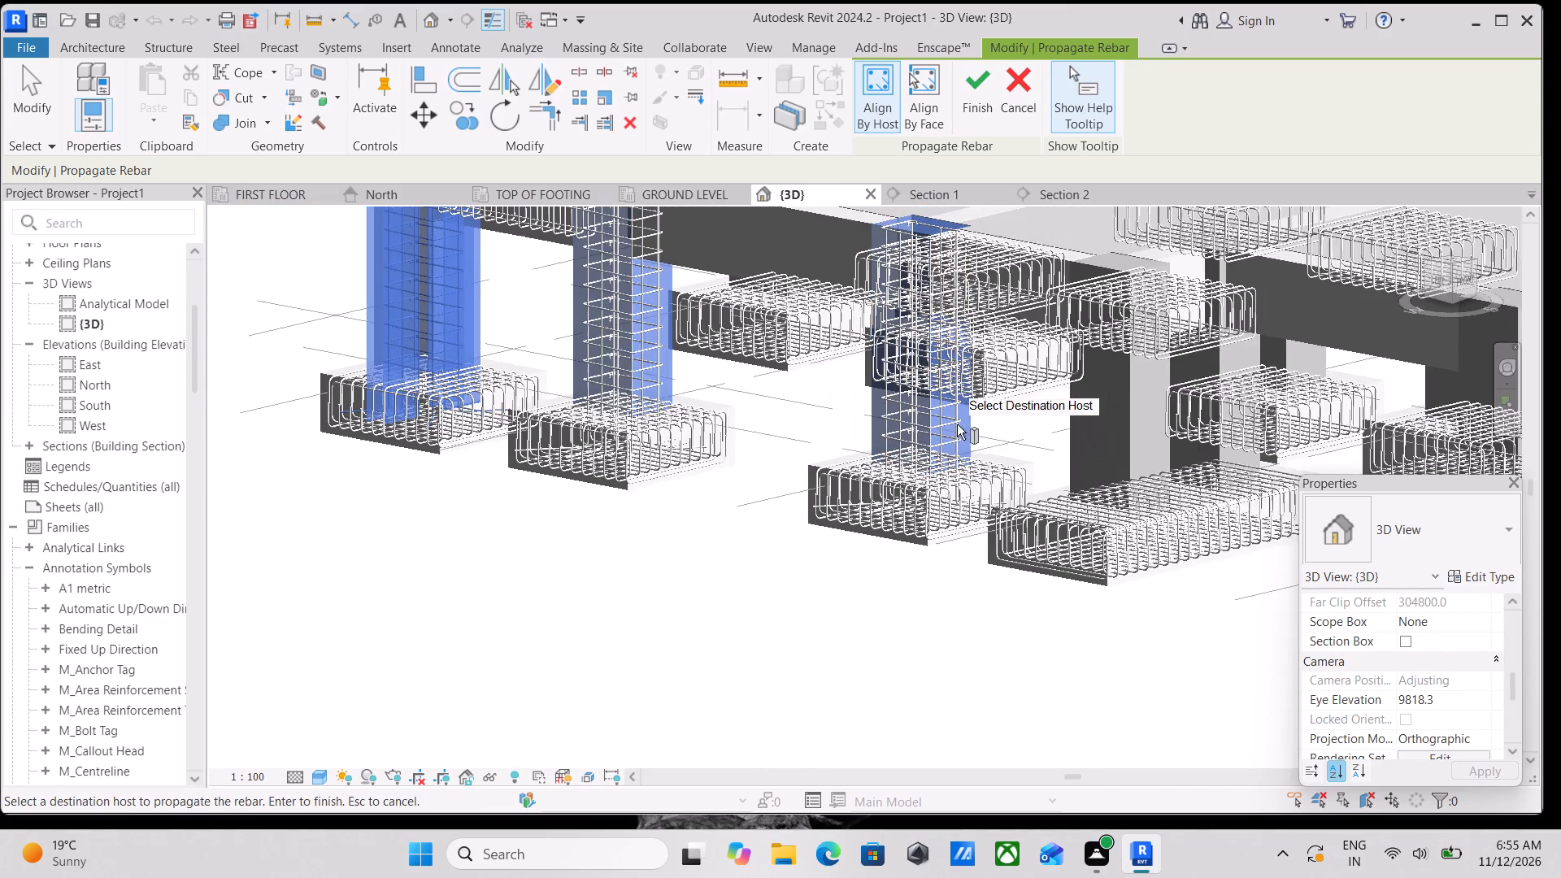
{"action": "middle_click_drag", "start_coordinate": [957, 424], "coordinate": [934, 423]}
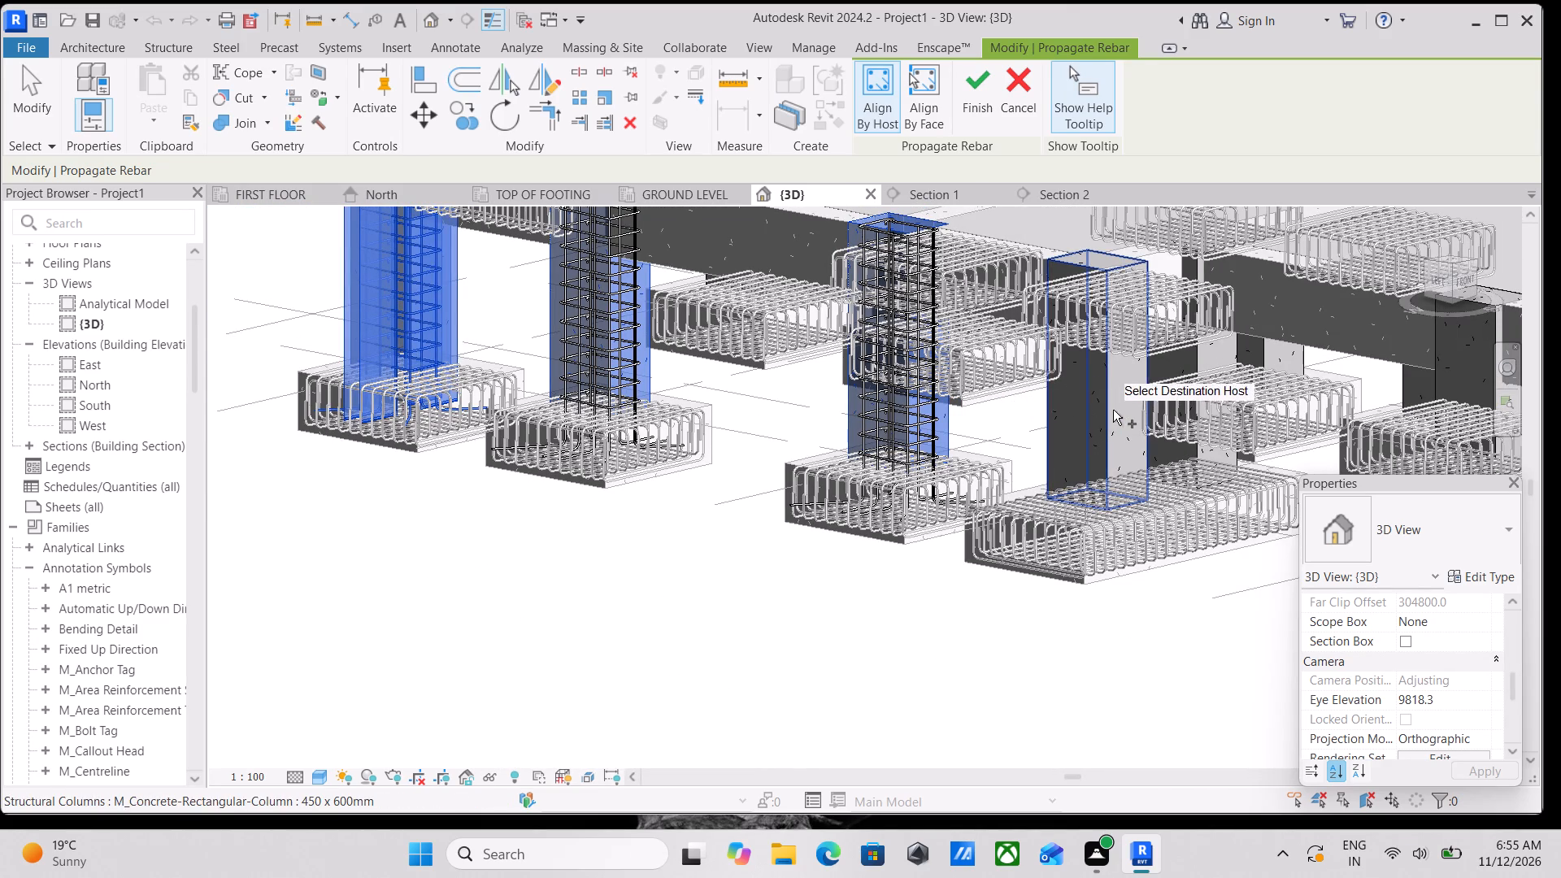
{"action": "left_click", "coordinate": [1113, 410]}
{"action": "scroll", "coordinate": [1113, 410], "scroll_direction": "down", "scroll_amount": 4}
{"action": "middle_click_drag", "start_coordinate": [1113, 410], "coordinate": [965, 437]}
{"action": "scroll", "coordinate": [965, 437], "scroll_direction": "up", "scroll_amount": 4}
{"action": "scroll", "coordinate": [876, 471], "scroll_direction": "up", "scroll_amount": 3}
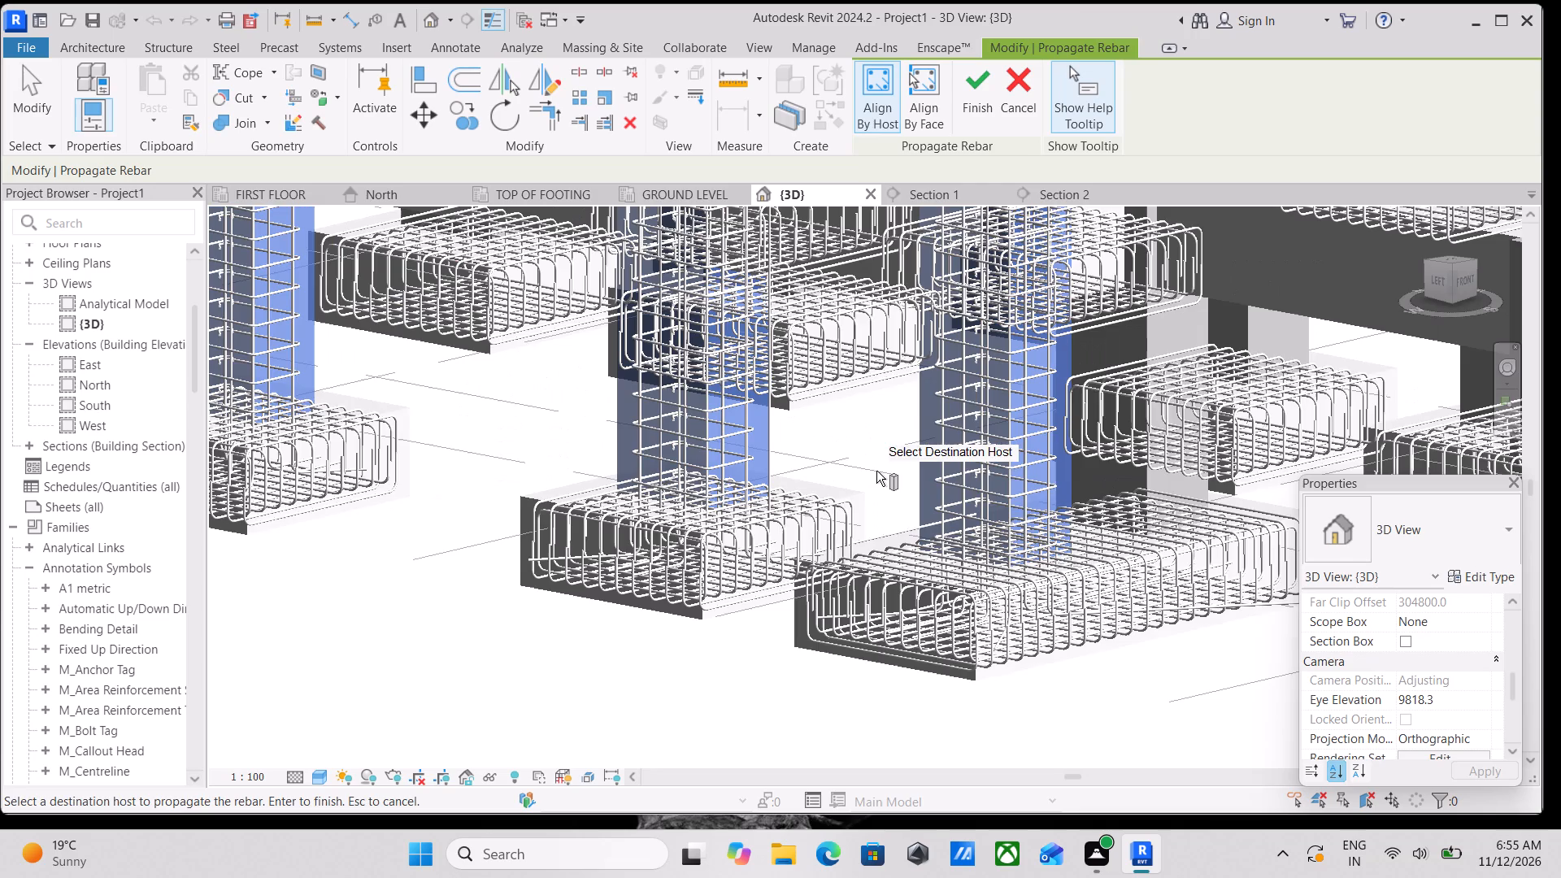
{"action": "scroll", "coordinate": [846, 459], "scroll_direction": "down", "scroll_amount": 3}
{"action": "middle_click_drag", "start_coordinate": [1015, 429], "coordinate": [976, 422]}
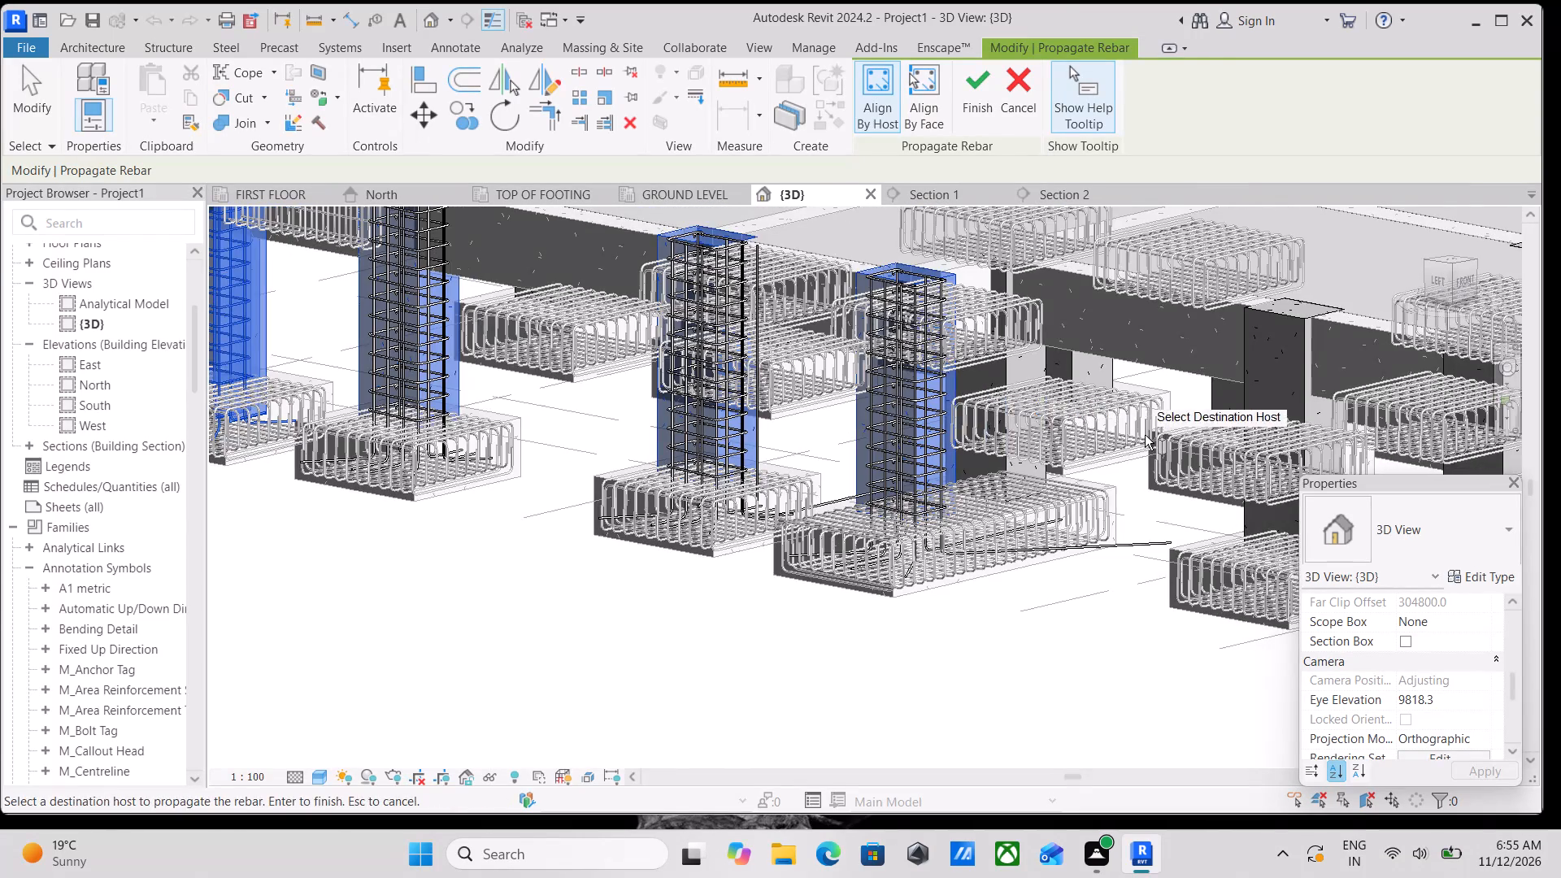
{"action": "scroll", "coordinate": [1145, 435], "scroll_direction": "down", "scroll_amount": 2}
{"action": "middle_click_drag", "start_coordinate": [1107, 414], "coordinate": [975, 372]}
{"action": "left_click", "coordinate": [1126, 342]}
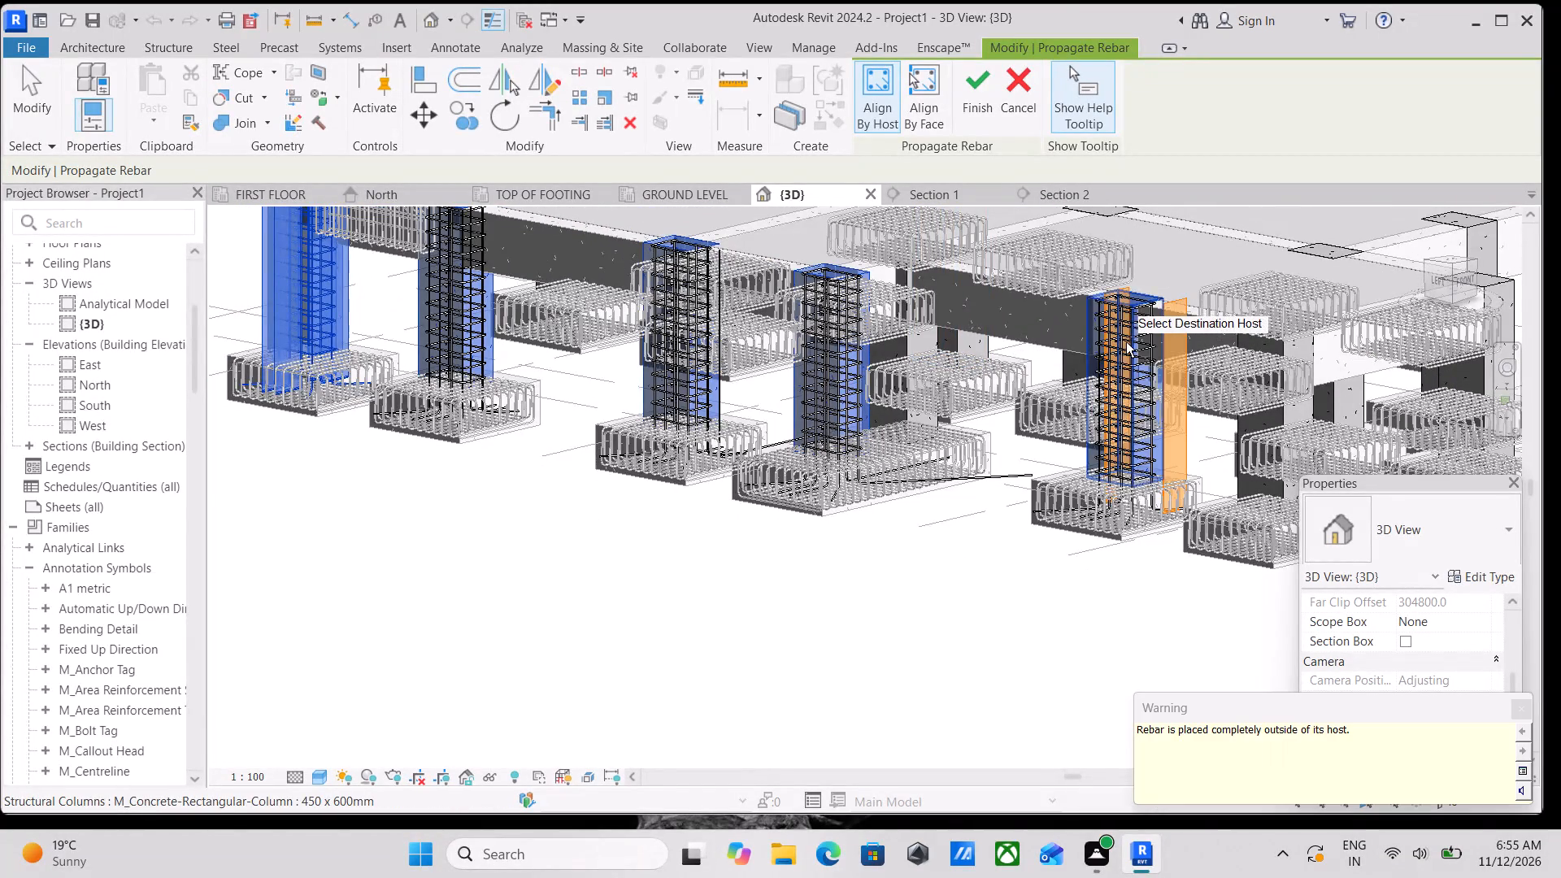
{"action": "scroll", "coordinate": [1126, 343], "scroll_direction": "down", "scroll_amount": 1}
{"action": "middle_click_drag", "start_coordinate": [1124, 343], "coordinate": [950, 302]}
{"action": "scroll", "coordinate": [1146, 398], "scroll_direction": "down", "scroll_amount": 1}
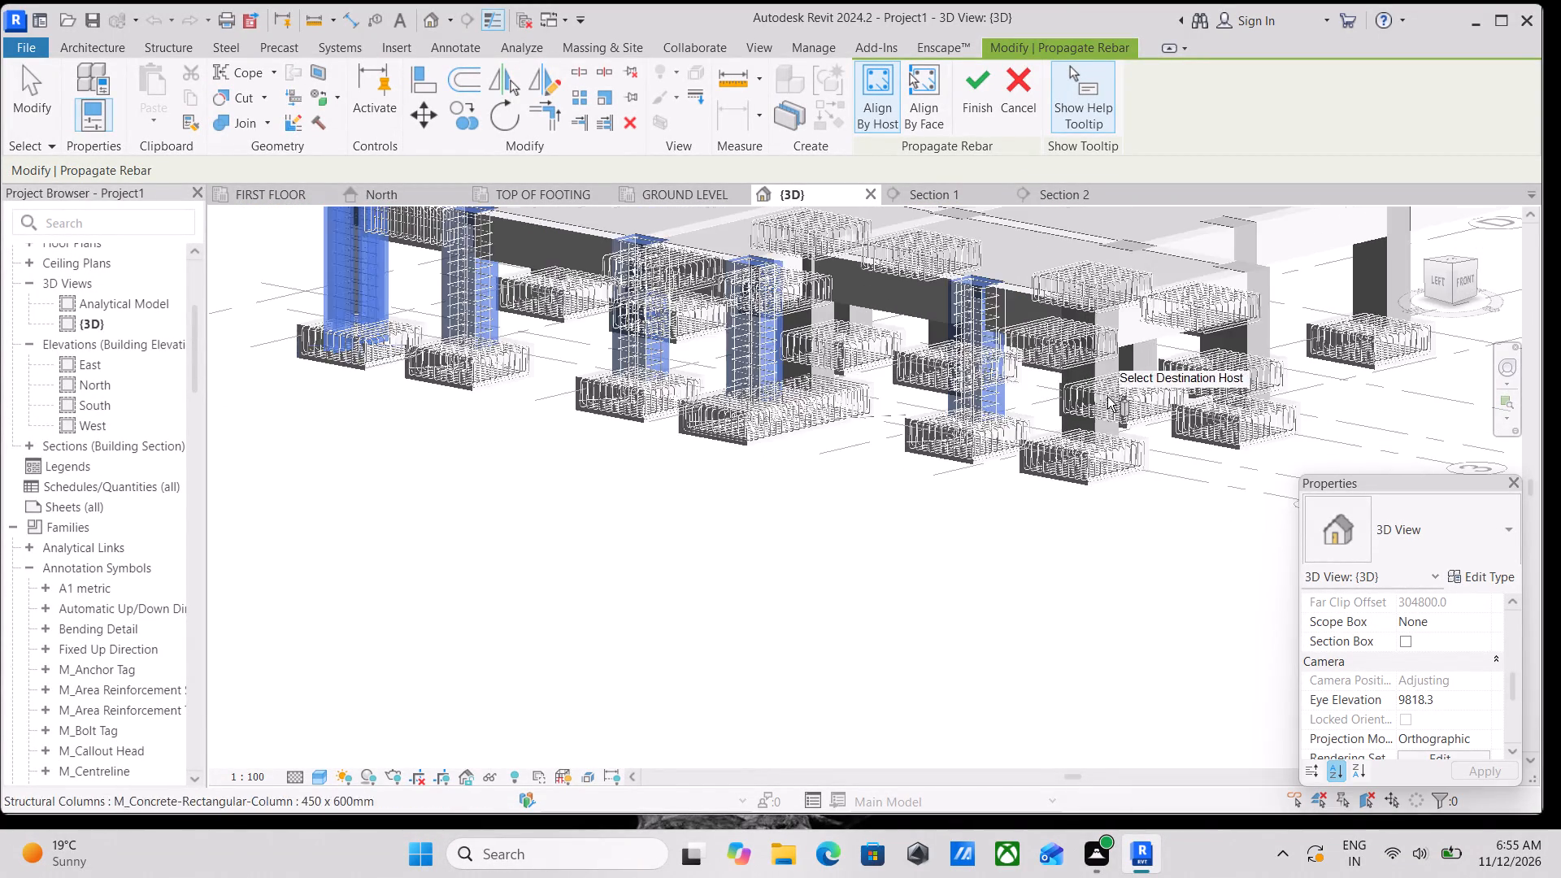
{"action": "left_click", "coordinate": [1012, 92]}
Examine the M_17A vertical bars in the corner column from the side and from above.
{"action": "scroll", "coordinate": [974, 409], "scroll_direction": "down", "scroll_amount": 1}
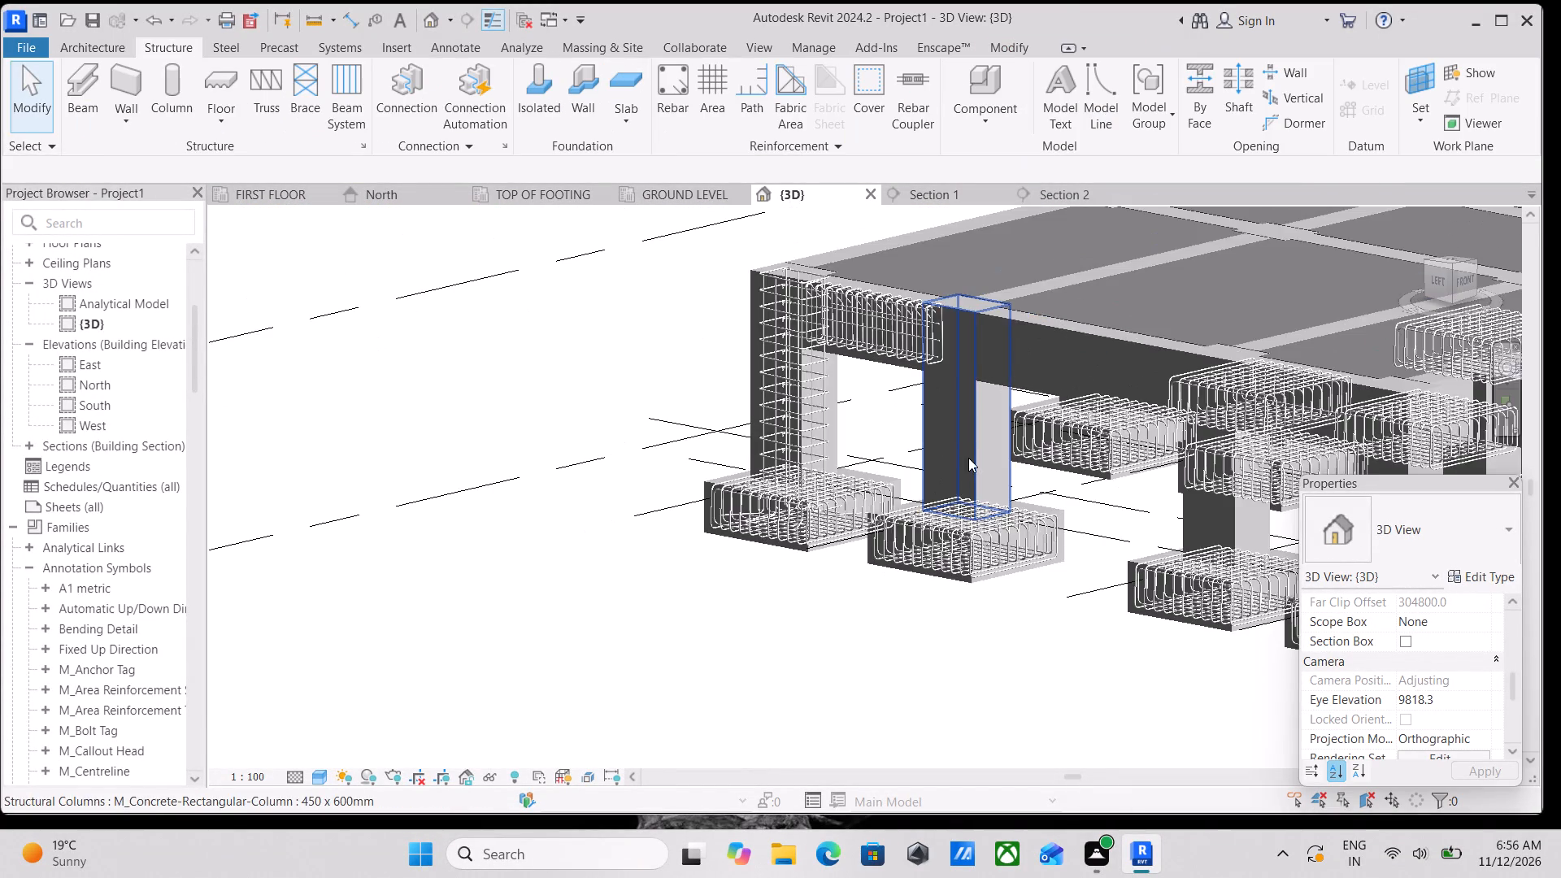
{"action": "scroll", "coordinate": [860, 403], "scroll_direction": "up", "scroll_amount": 4}
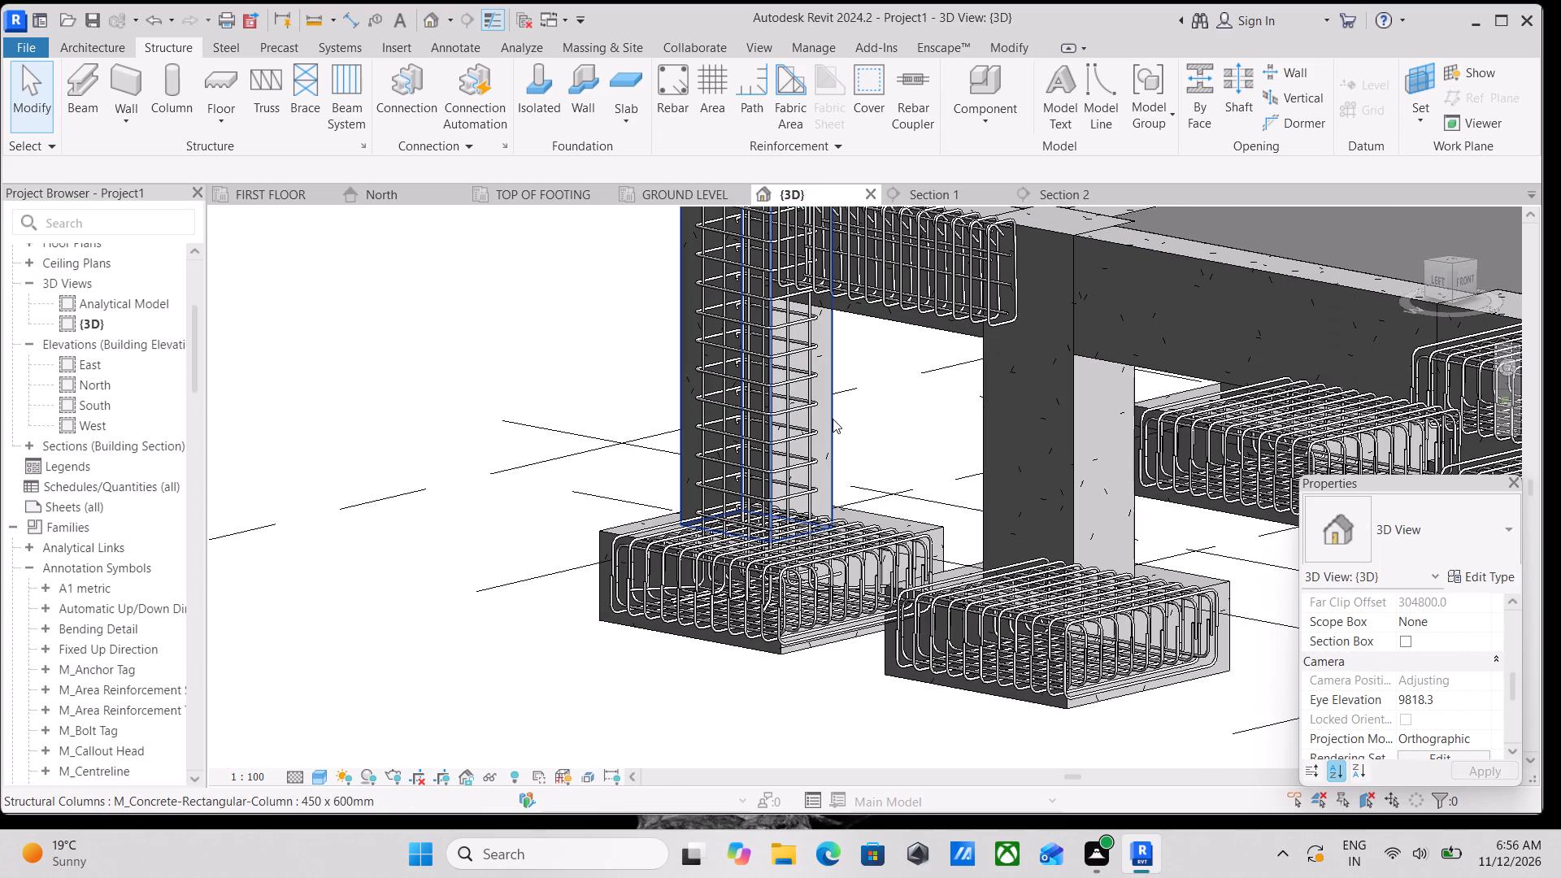
{"action": "left_click", "coordinate": [835, 419]}
{"action": "scroll", "coordinate": [901, 354], "scroll_direction": "down", "scroll_amount": 2}
{"action": "middle_click_drag", "start_coordinate": [899, 359], "coordinate": [914, 402]}
{"action": "scroll", "coordinate": [1087, 236], "scroll_direction": "down", "scroll_amount": 2}
{"action": "middle_click_drag", "start_coordinate": [1065, 303], "coordinate": [986, 353]}
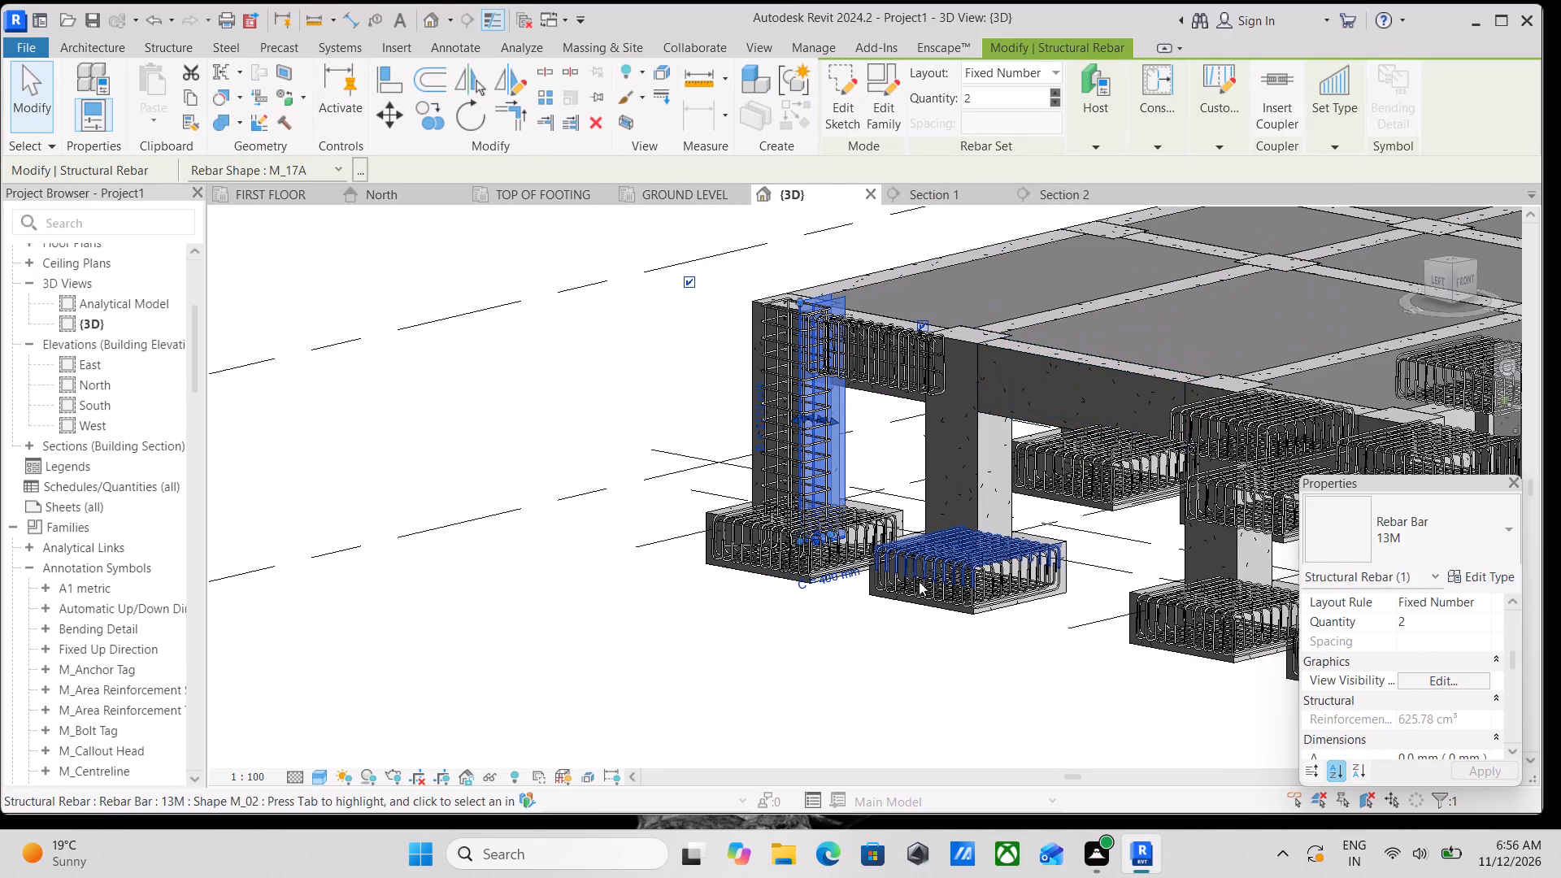
{"action": "scroll", "coordinate": [771, 403], "scroll_direction": "up", "scroll_amount": 6}
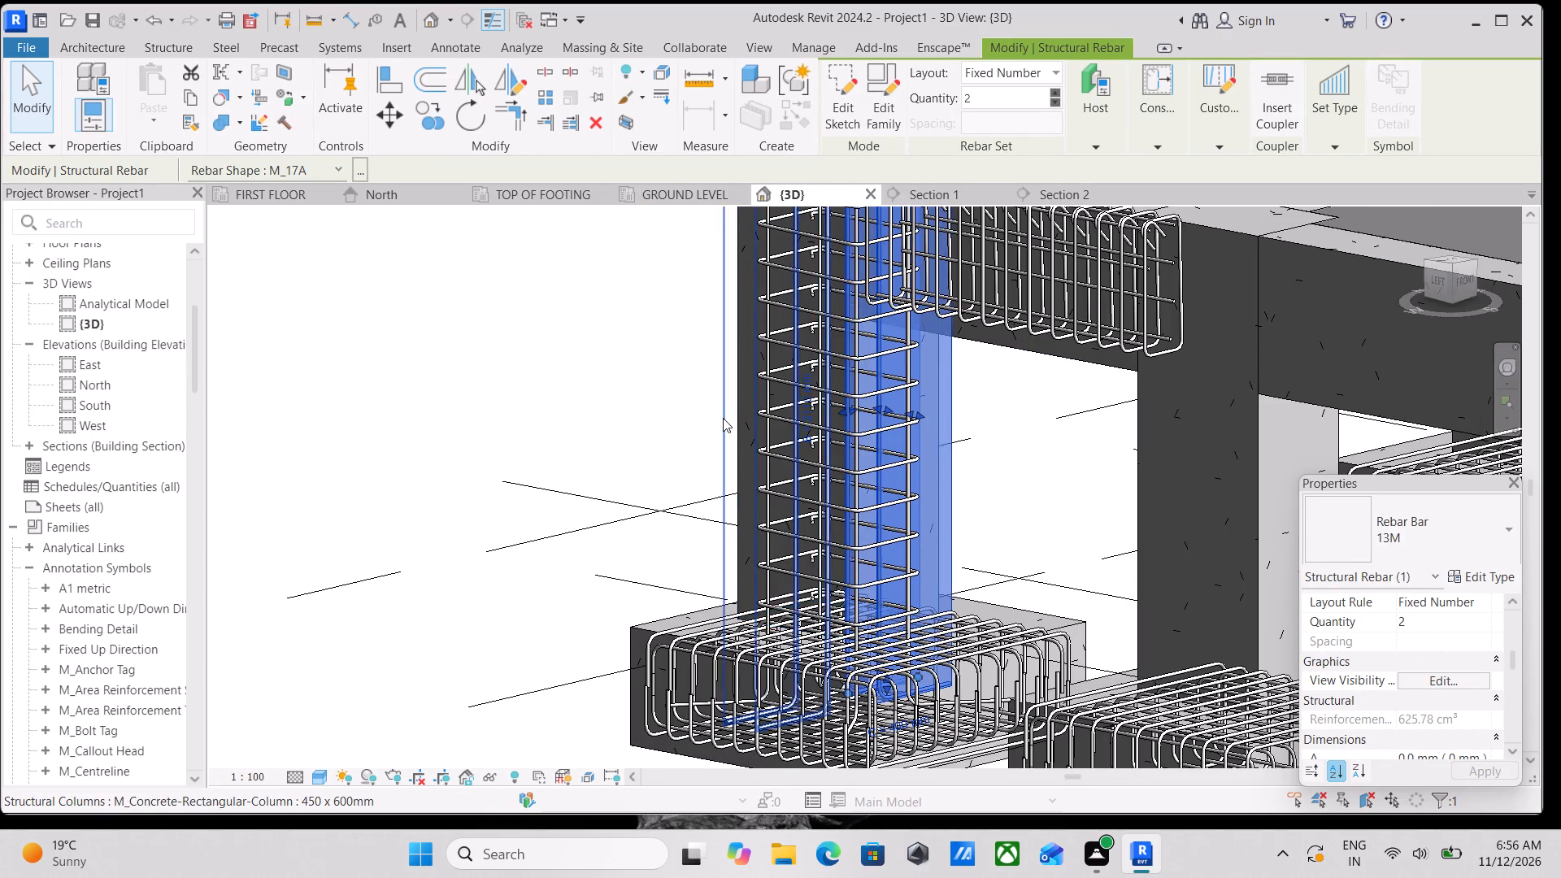
{"action": "scroll", "coordinate": [723, 418], "scroll_direction": "up", "scroll_amount": 1}
{"action": "left_click", "coordinate": [723, 418]}
{"action": "scroll", "coordinate": [742, 424], "scroll_direction": "down", "scroll_amount": 4}
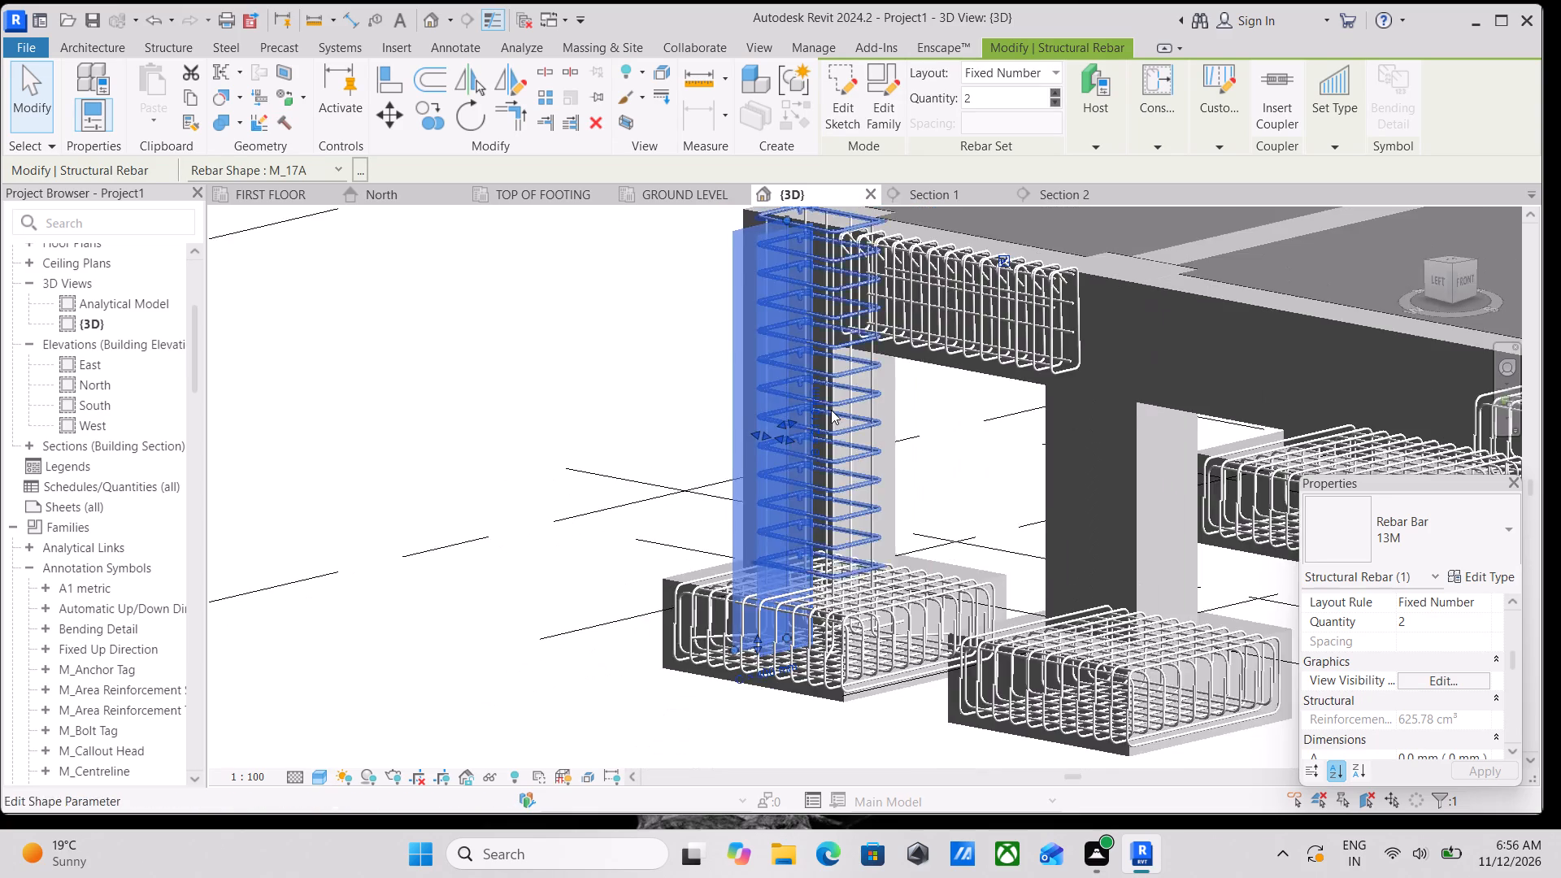
{"action": "middle_click_drag", "start_coordinate": [831, 410], "coordinate": [724, 292]}
{"action": "scroll", "coordinate": [749, 313], "scroll_direction": "down", "scroll_amount": 2}
{"action": "key", "text": "grave"}
{"action": "scroll", "coordinate": [750, 318], "scroll_direction": "down", "scroll_amount": 2}
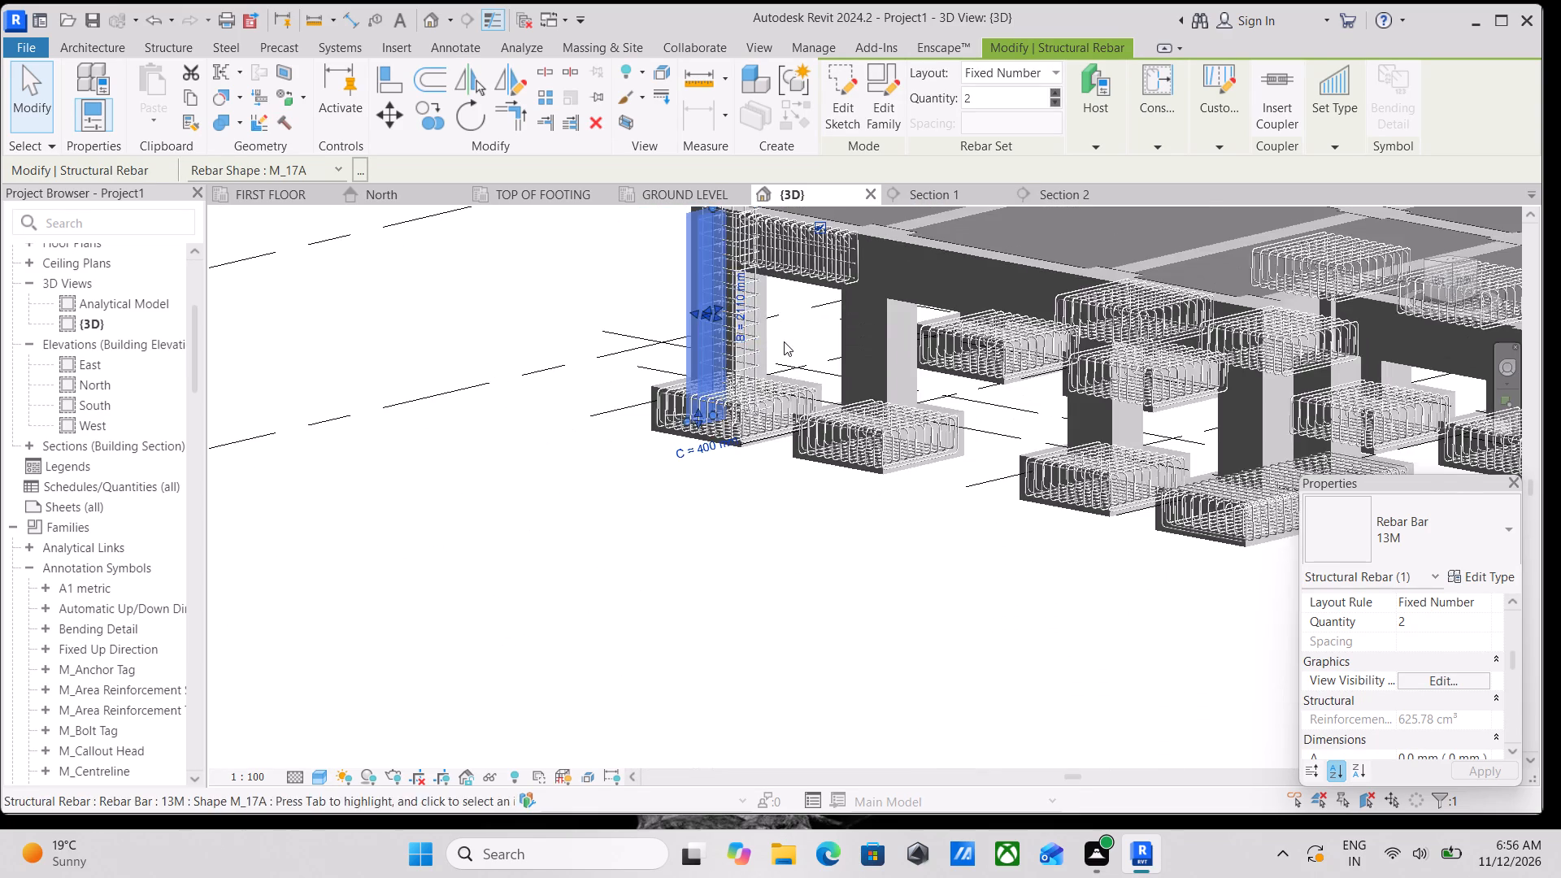
{"action": "middle_click_drag", "start_coordinate": [782, 325], "coordinate": [974, 500], "text": "shift"}
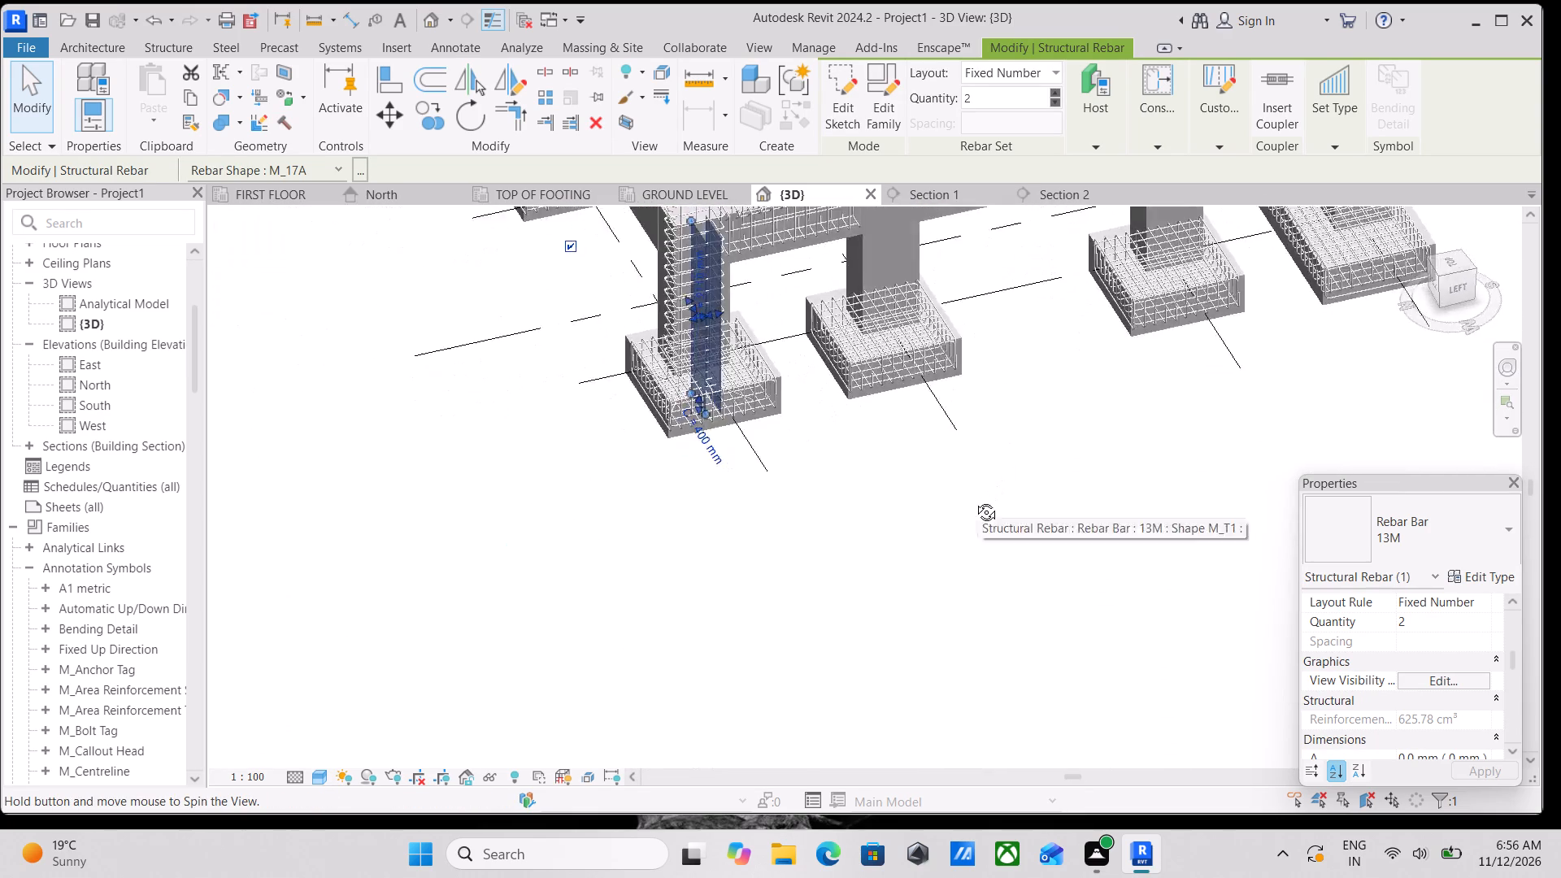
{"action": "middle_click_drag", "start_coordinate": [974, 500], "coordinate": [841, 635], "text": "shift"}
{"action": "middle_click_drag", "start_coordinate": [841, 633], "coordinate": [841, 616], "text": "shift"}
{"action": "middle_click_drag", "start_coordinate": [841, 596], "coordinate": [895, 715], "text": "shift"}
{"action": "scroll", "coordinate": [763, 206], "scroll_direction": "up", "scroll_amount": 4}
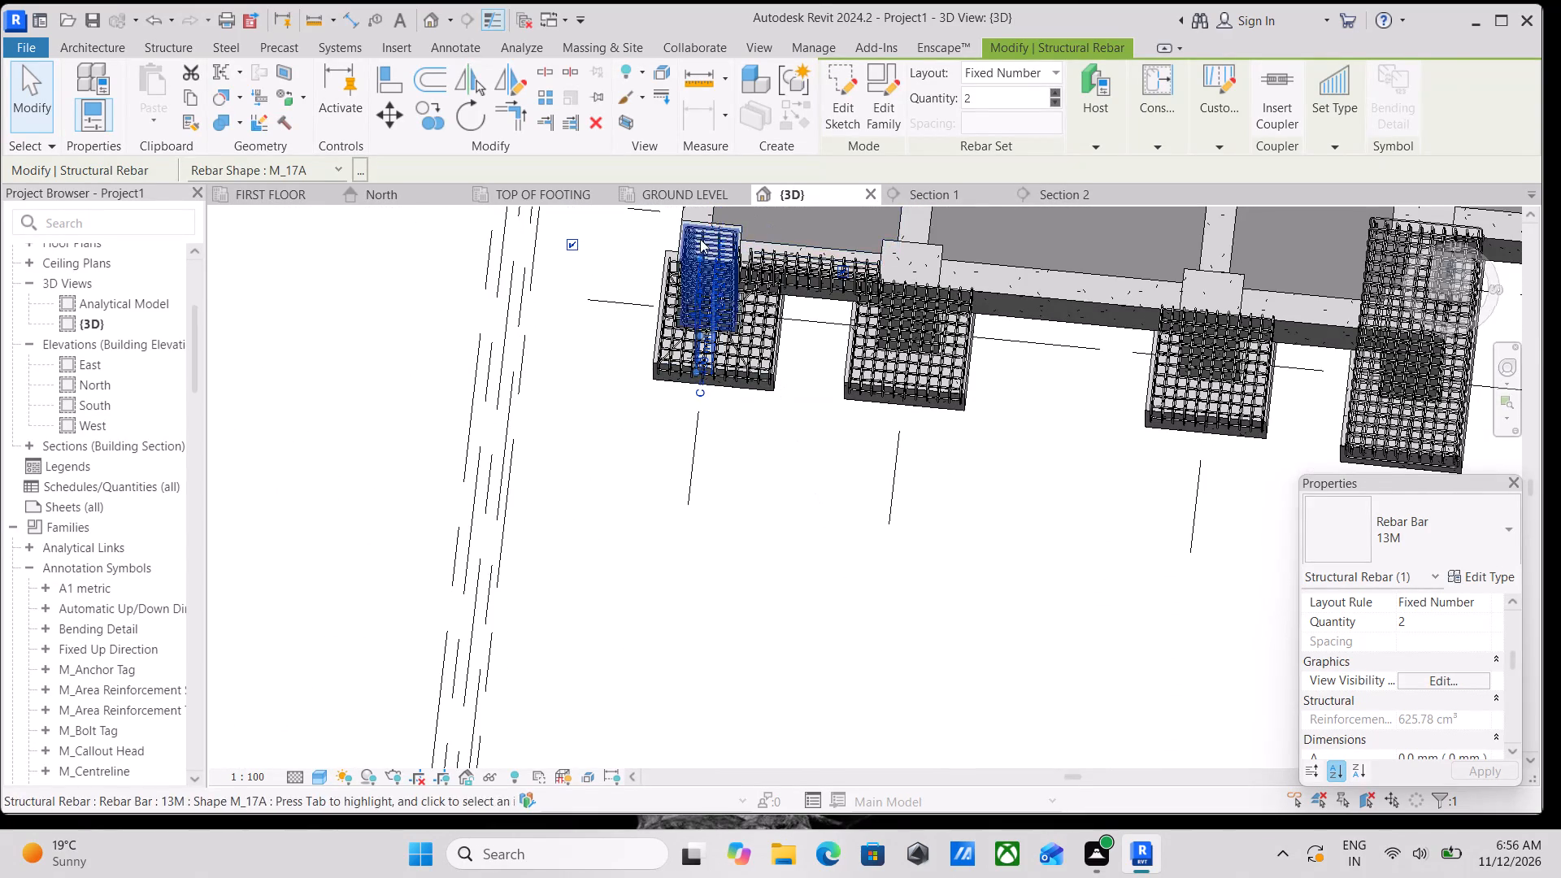
{"action": "scroll", "coordinate": [700, 239], "scroll_direction": "up", "scroll_amount": 2}
{"action": "key", "text": "Escape"}
Start propagating the corner column's rebar by host and add the adjacent 450 x 600 mm column as a destination.
{"action": "middle_click_drag", "start_coordinate": [820, 286], "coordinate": [823, 435]}
{"action": "scroll", "coordinate": [780, 387], "scroll_direction": "up", "scroll_amount": 10}
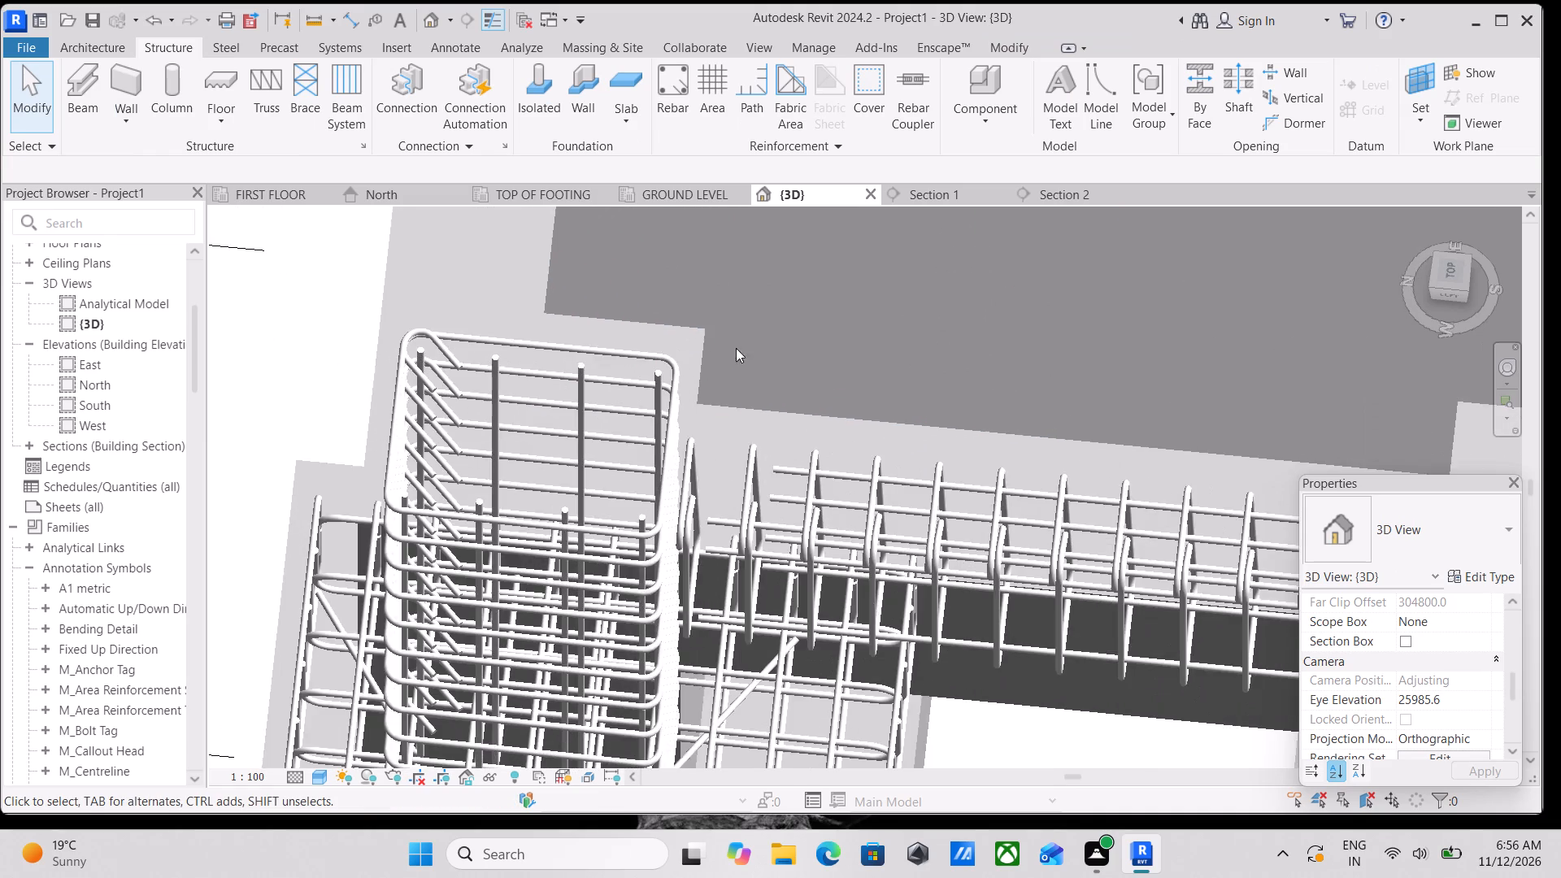
{"action": "left_click", "coordinate": [698, 330]}
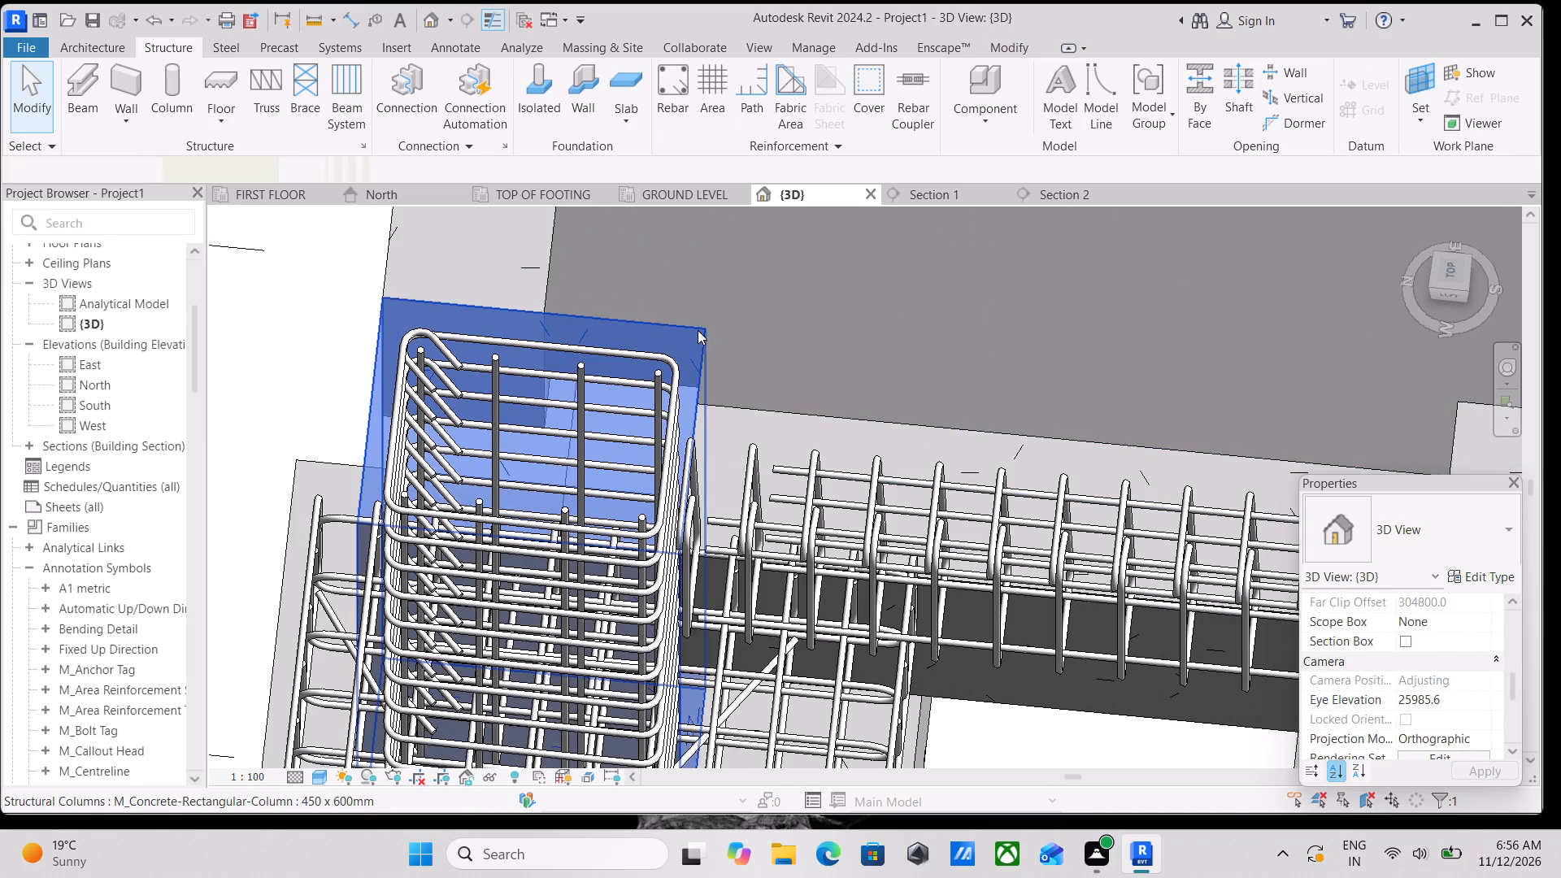
{"action": "left_click", "coordinate": [1082, 70]}
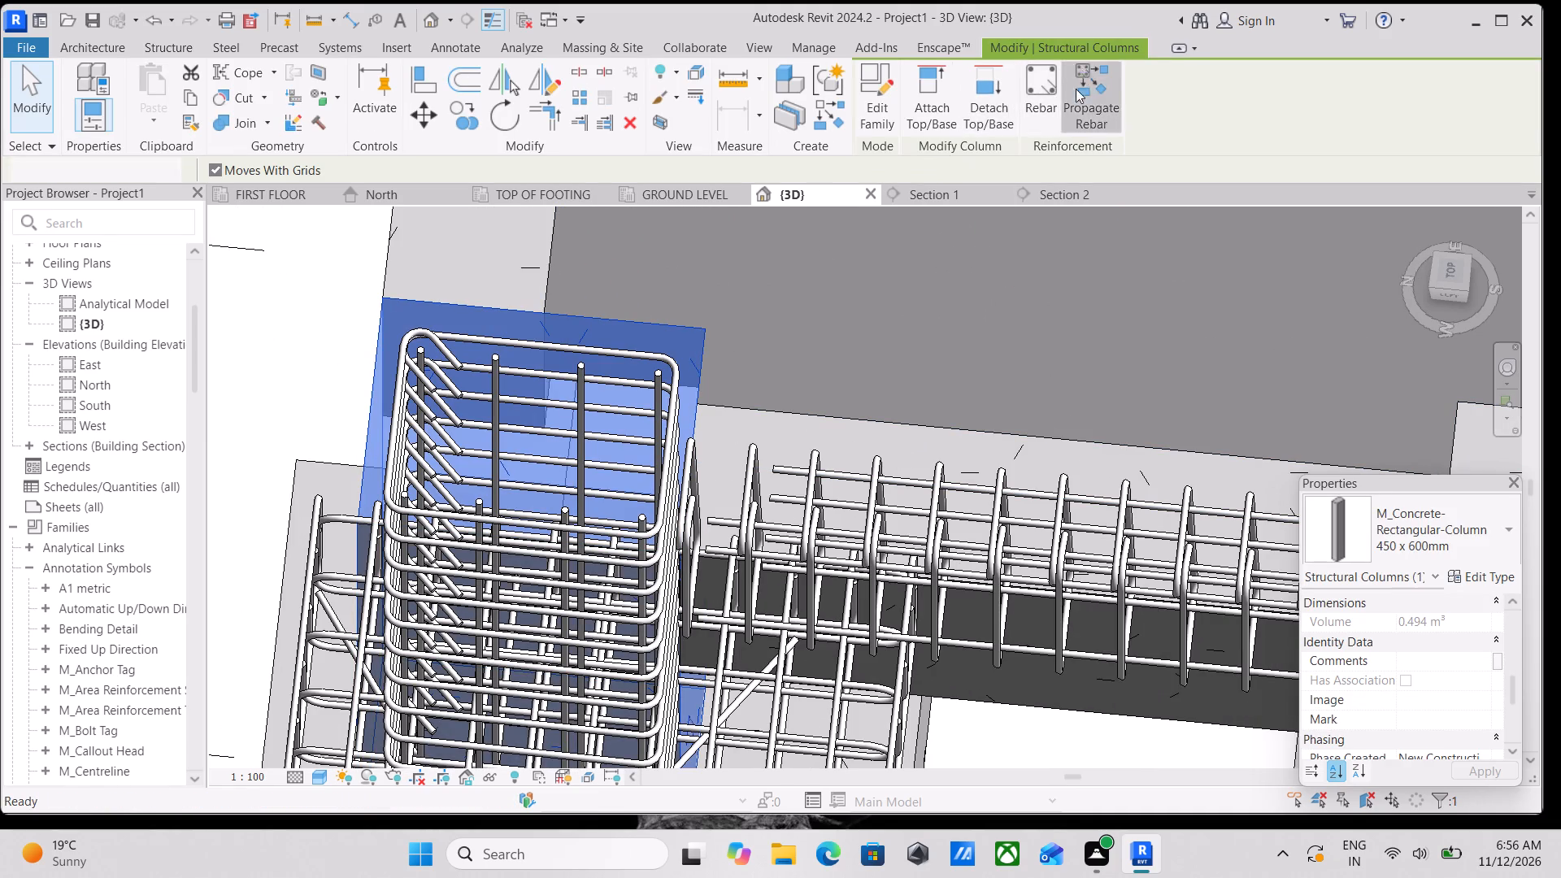
{"action": "scroll", "coordinate": [910, 441], "scroll_direction": "down", "scroll_amount": 6}
{"action": "middle_click_drag", "start_coordinate": [951, 403], "coordinate": [810, 287]}
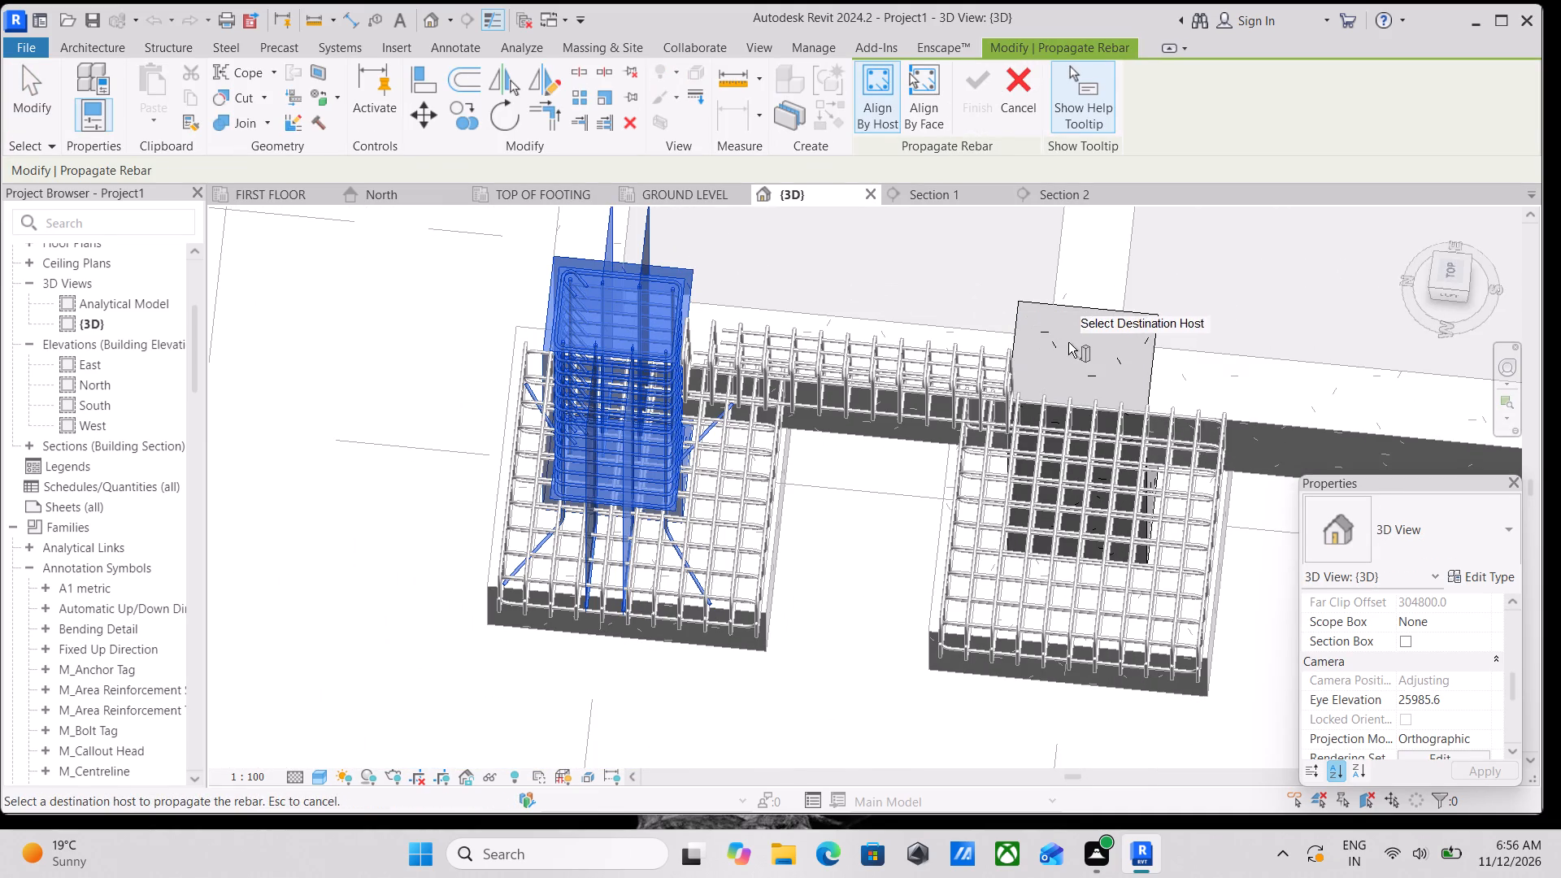
{"action": "left_click", "coordinate": [1103, 409]}
Add the third 450 x 600 mm column along the source column's row as a rebar destination.
{"action": "scroll", "coordinate": [1104, 363], "scroll_direction": "down", "scroll_amount": 3}
{"action": "middle_click_drag", "start_coordinate": [1102, 363], "coordinate": [867, 363]}
{"action": "scroll", "coordinate": [1088, 348], "scroll_direction": "down", "scroll_amount": 4}
{"action": "scroll", "coordinate": [1207, 313], "scroll_direction": "down", "scroll_amount": 3}
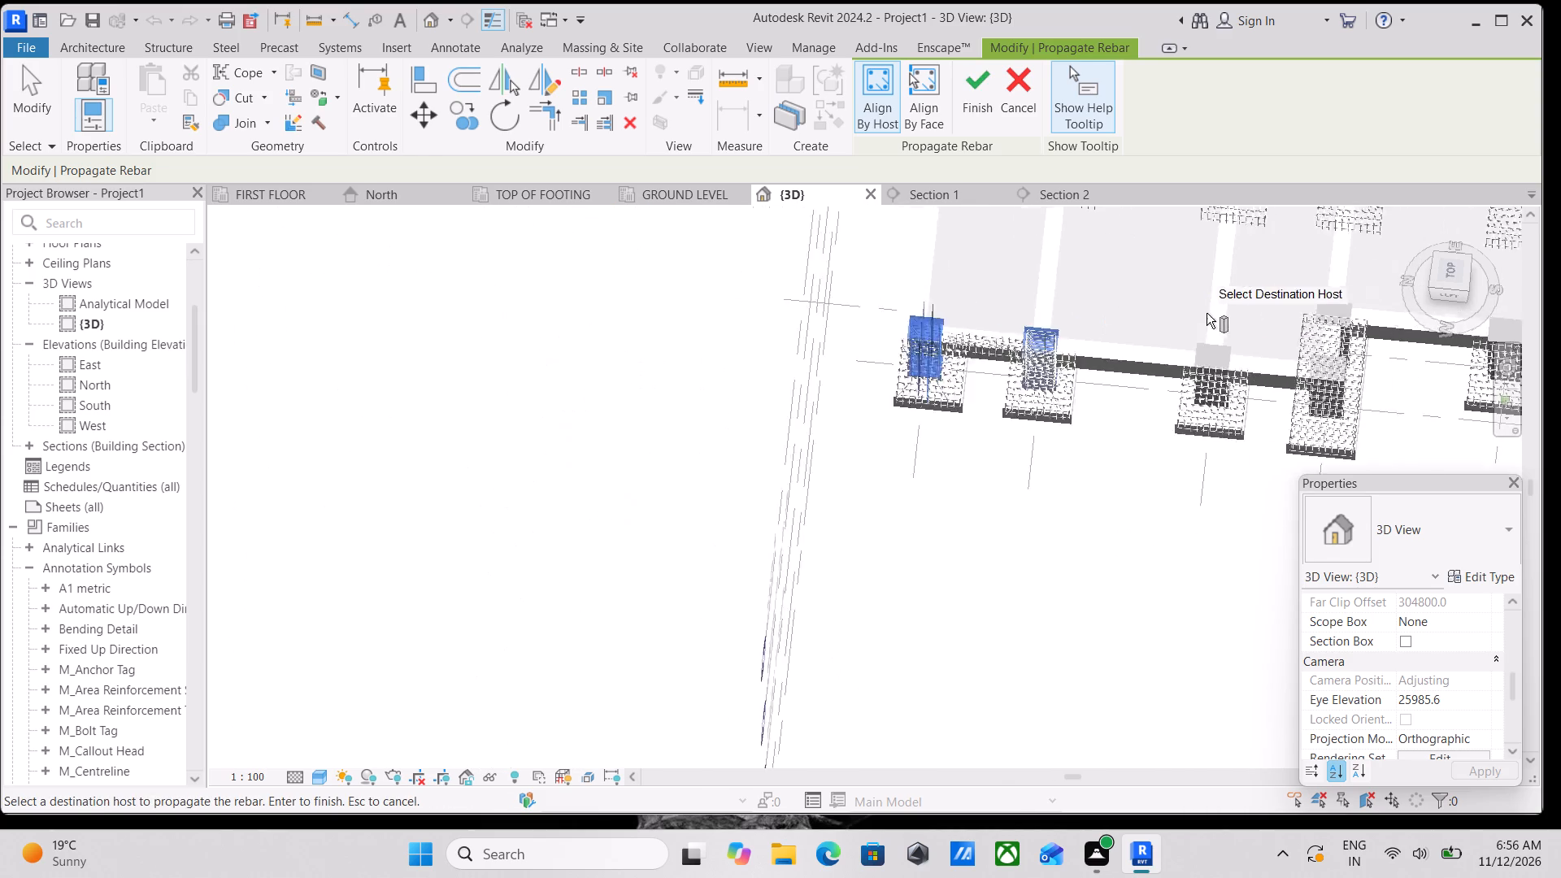
{"action": "middle_click_drag", "start_coordinate": [1157, 364], "coordinate": [1069, 598]}
{"action": "scroll", "coordinate": [1095, 519], "scroll_direction": "down", "scroll_amount": 3}
{"action": "middle_click_drag", "start_coordinate": [1093, 515], "coordinate": [977, 404]}
{"action": "scroll", "coordinate": [1022, 503], "scroll_direction": "up", "scroll_amount": 7}
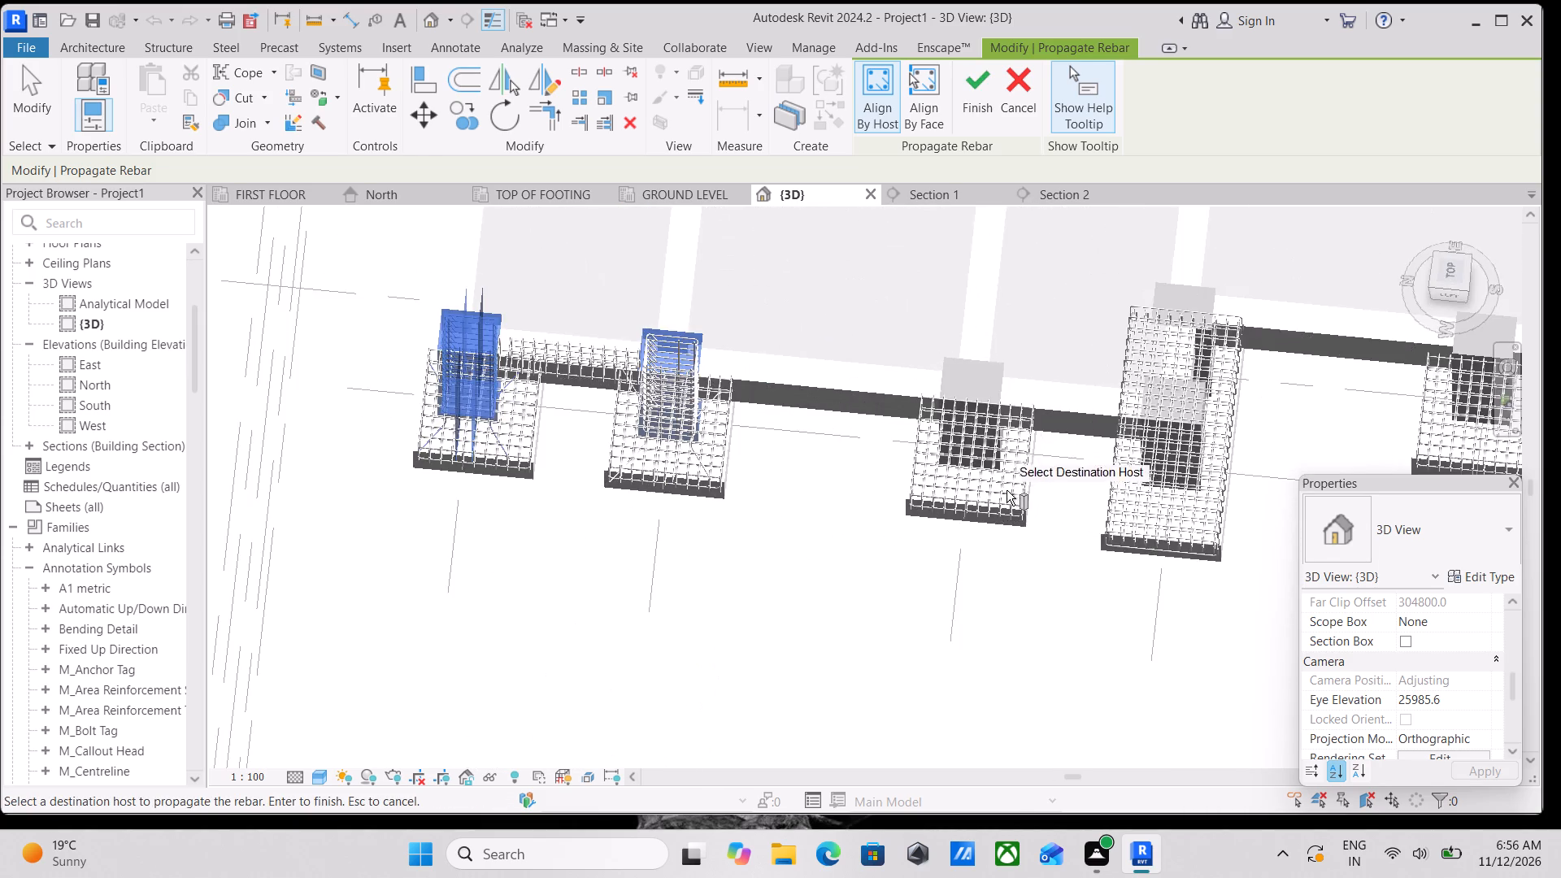
{"action": "scroll", "coordinate": [994, 442], "scroll_direction": "up", "scroll_amount": 4}
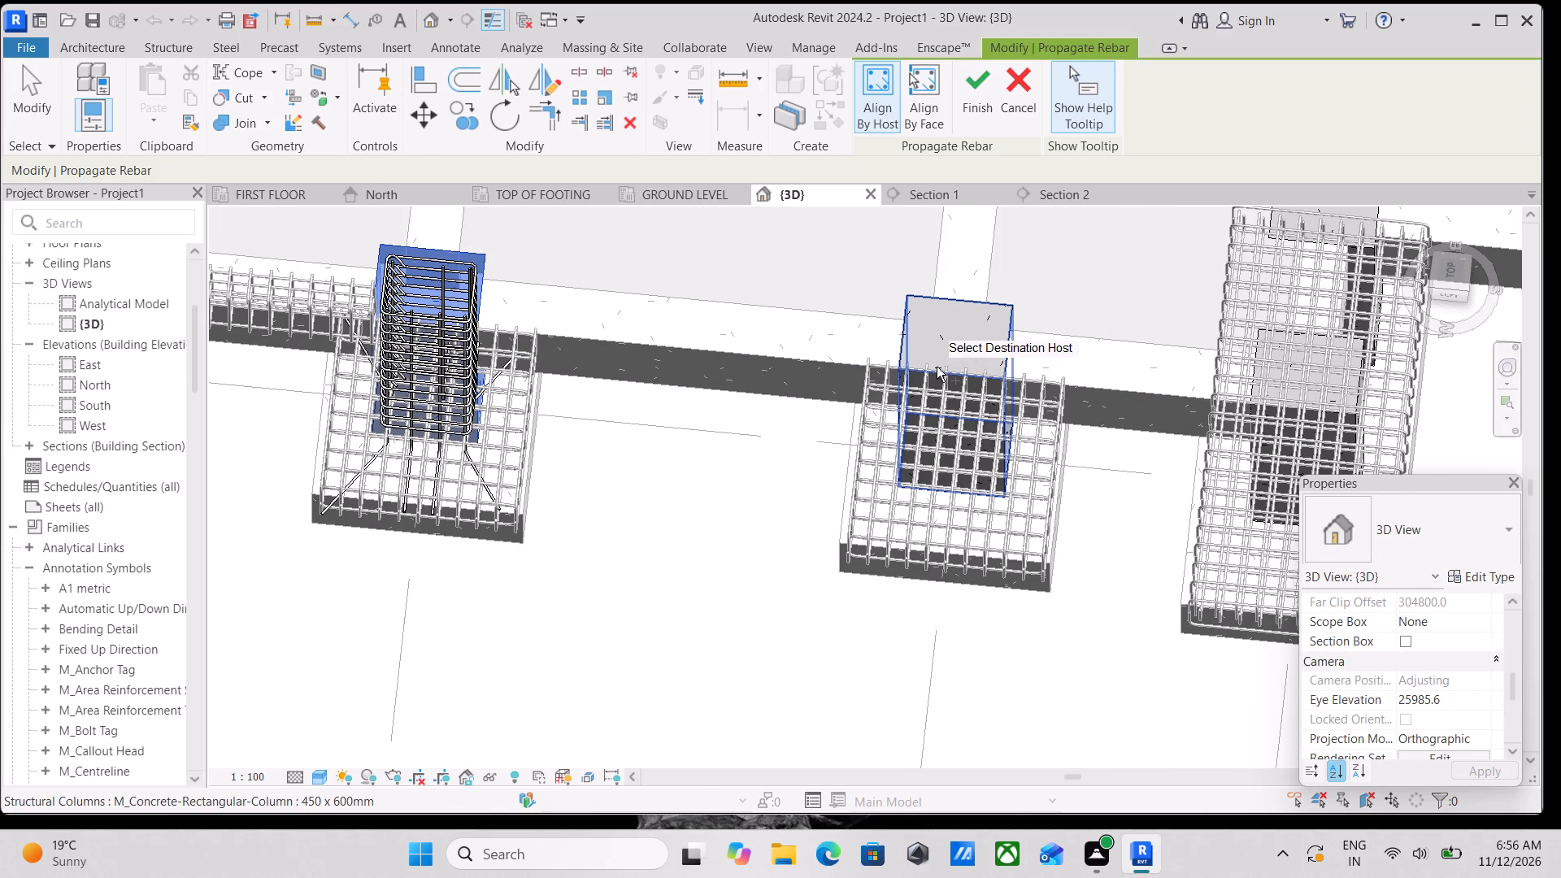
{"action": "left_click", "coordinate": [937, 367]}
Add both 450 x 600 mm columns standing on the long combined footing as rebar destinations.
{"action": "scroll", "coordinate": [967, 360], "scroll_direction": "down", "scroll_amount": 2}
{"action": "middle_click_drag", "start_coordinate": [967, 360], "coordinate": [899, 391]}
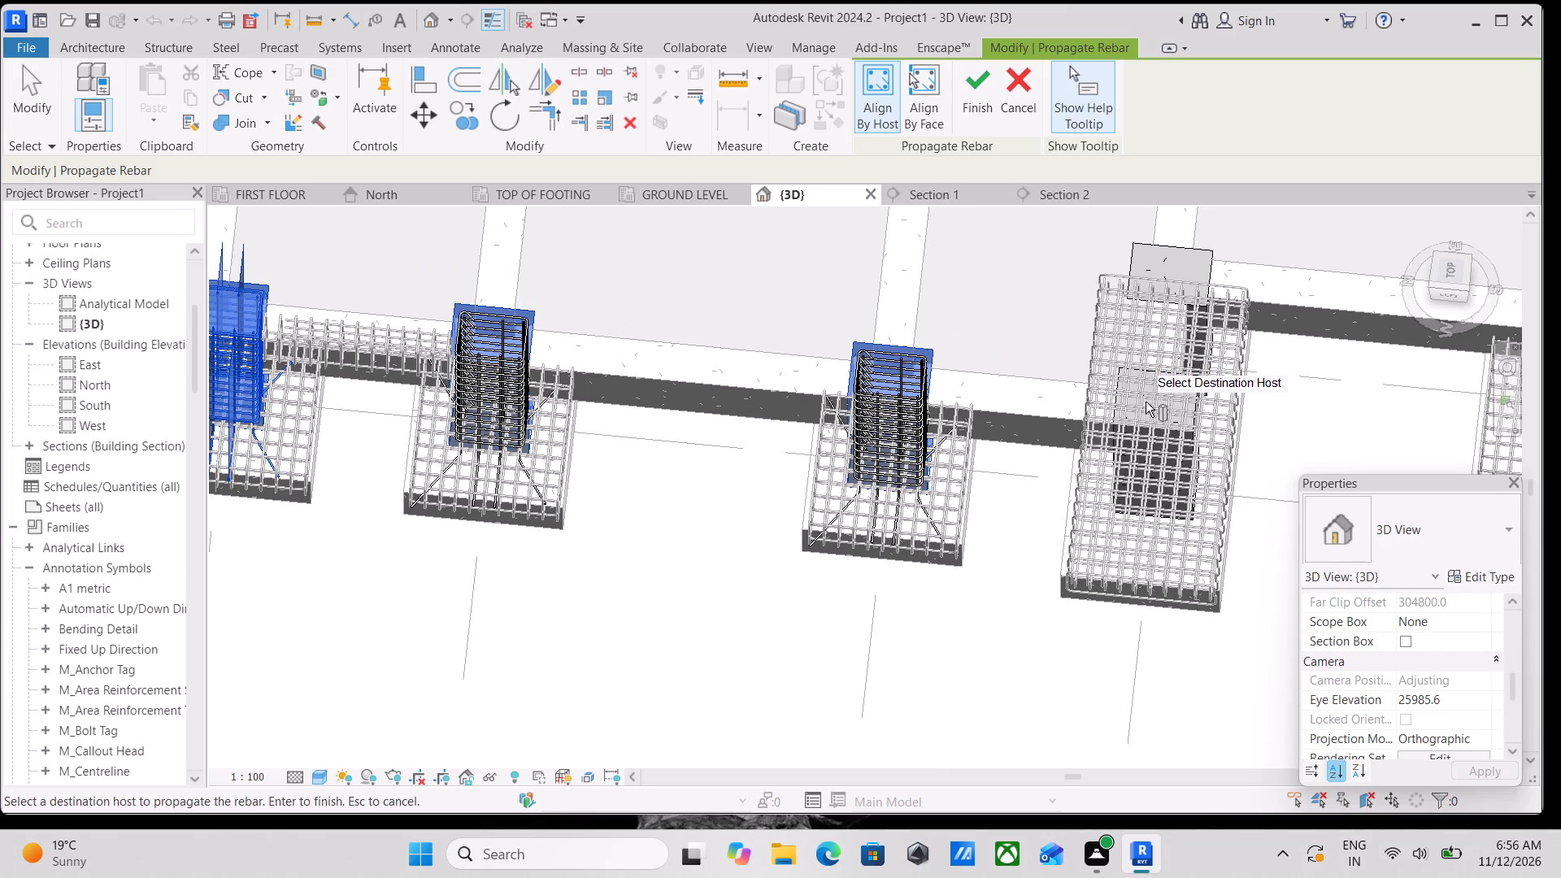
{"action": "left_click", "coordinate": [1178, 276]}
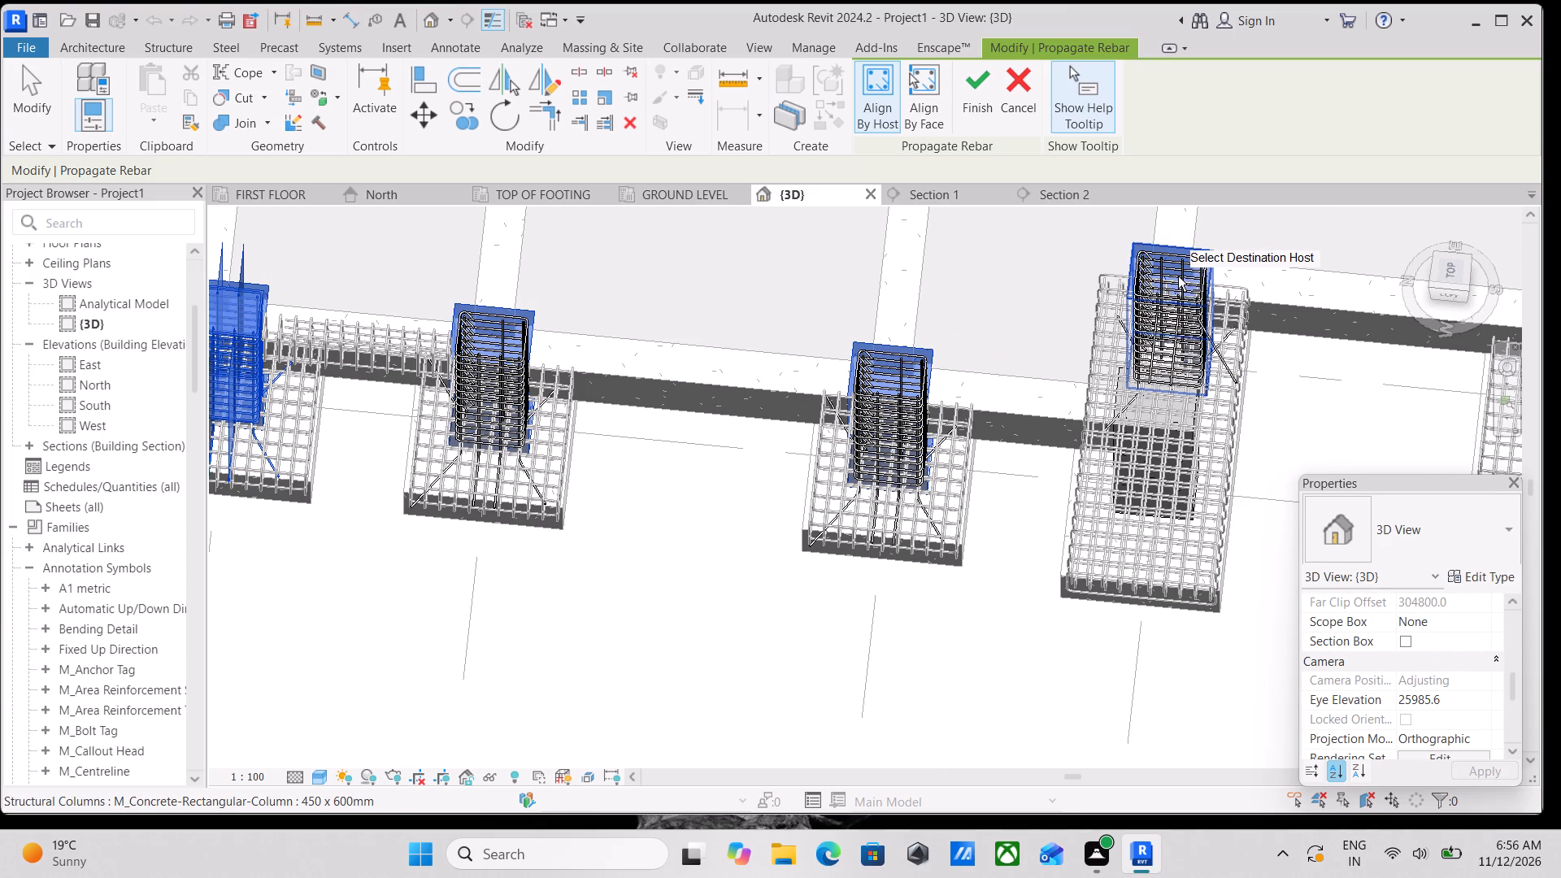
{"action": "scroll", "coordinate": [1178, 276], "scroll_direction": "down", "scroll_amount": 1}
{"action": "middle_click", "coordinate": [1178, 276]}
{"action": "scroll", "coordinate": [1189, 441], "scroll_direction": "up", "scroll_amount": 2}
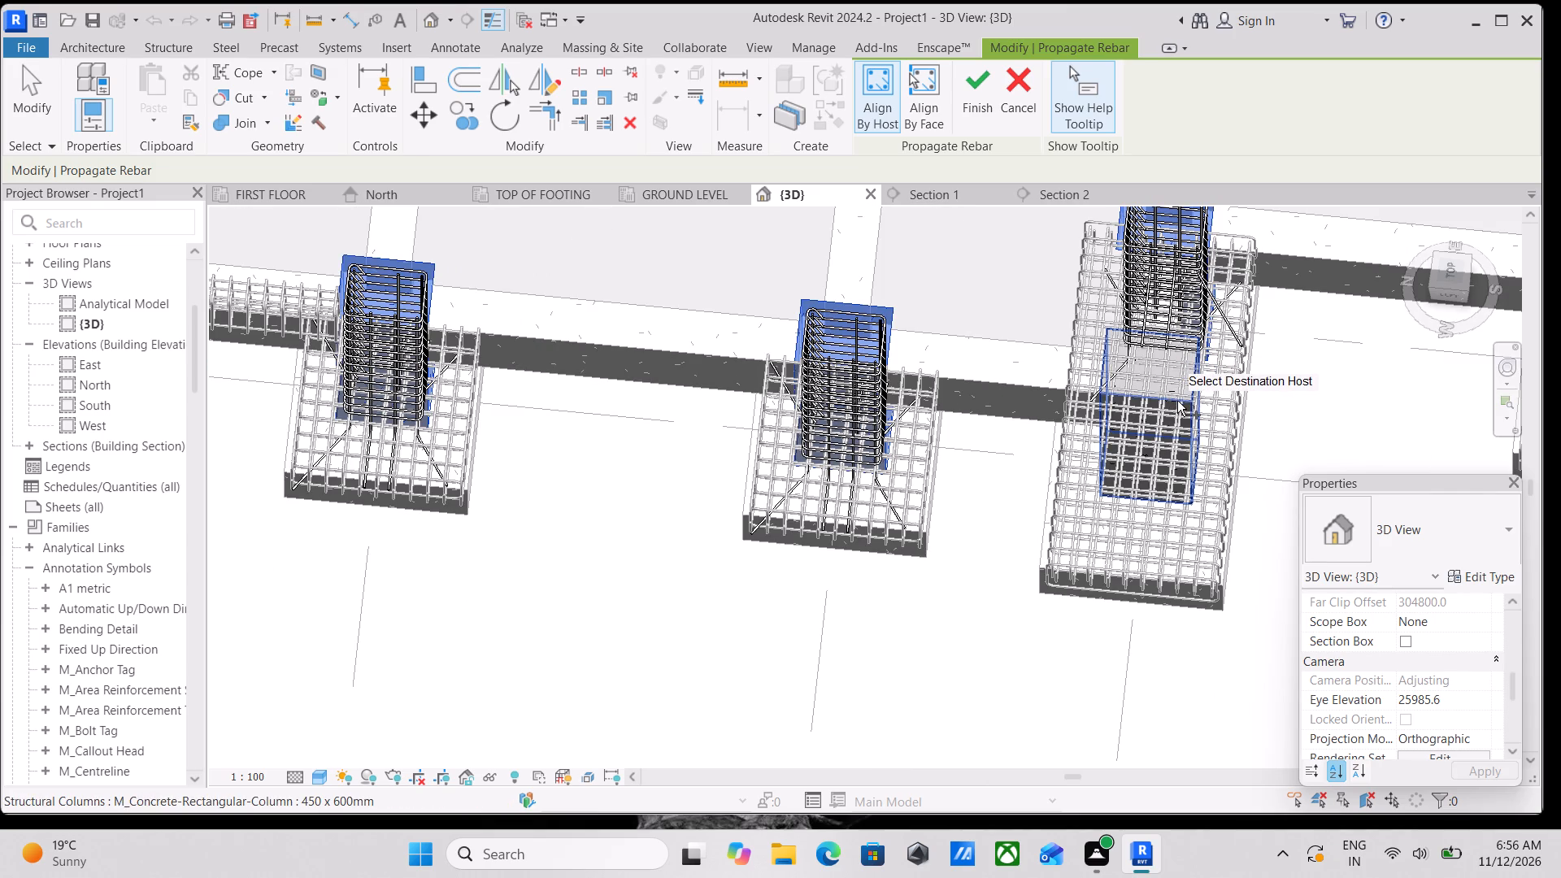
{"action": "left_click", "coordinate": [1177, 401]}
Add the last two columns of the source column's row, beyond the combined footing, as rebar destinations.
{"action": "scroll", "coordinate": [1250, 370], "scroll_direction": "down", "scroll_amount": 2}
{"action": "middle_click_drag", "start_coordinate": [1242, 372], "coordinate": [1061, 434]}
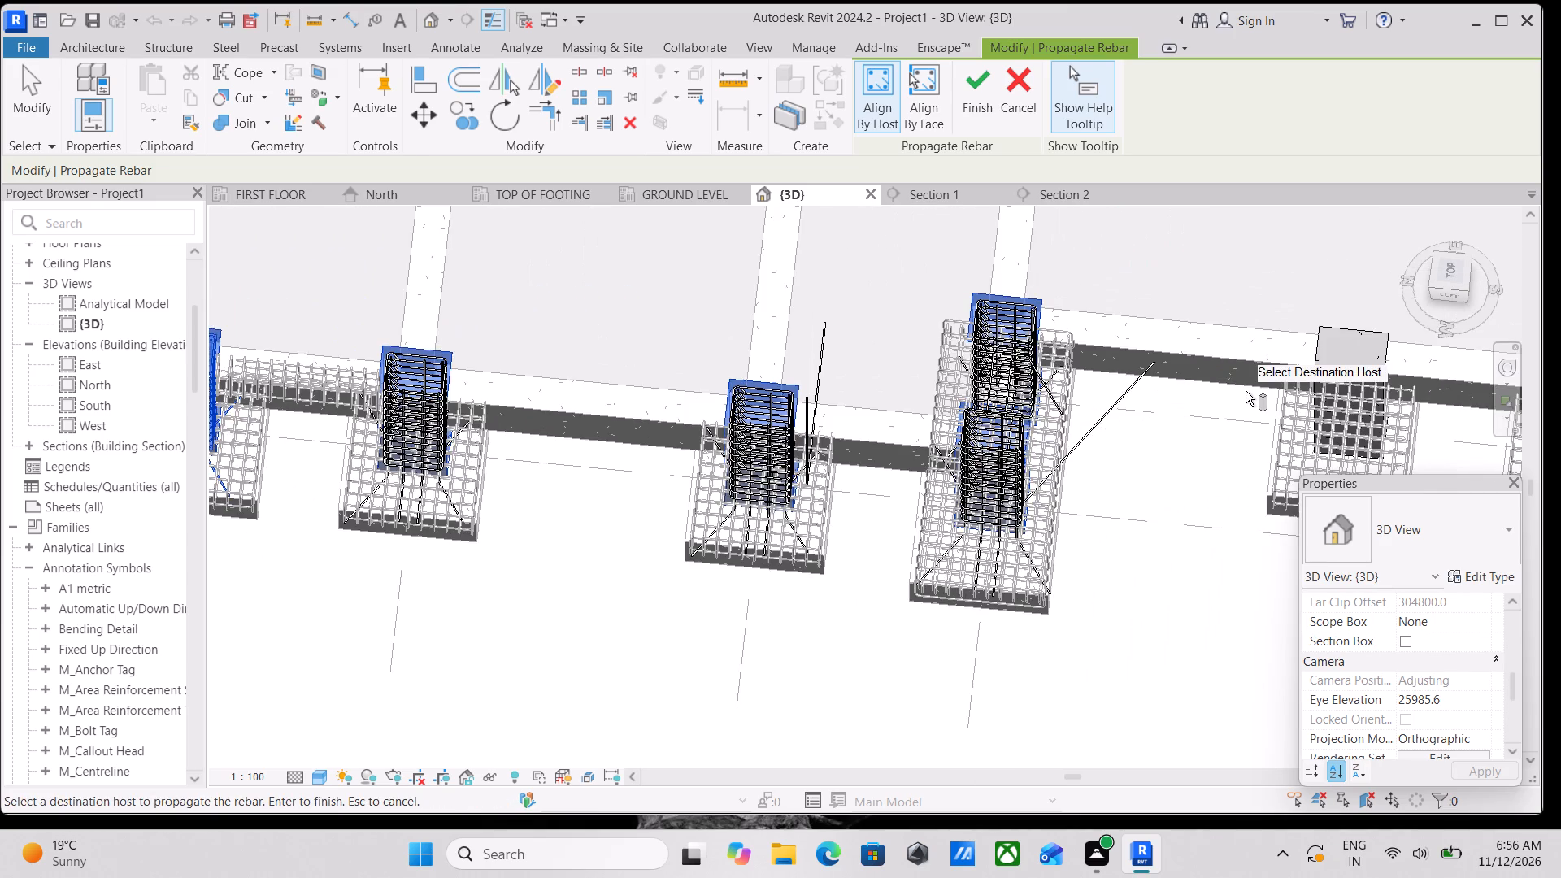
{"action": "scroll", "coordinate": [1246, 391], "scroll_direction": "up", "scroll_amount": 1}
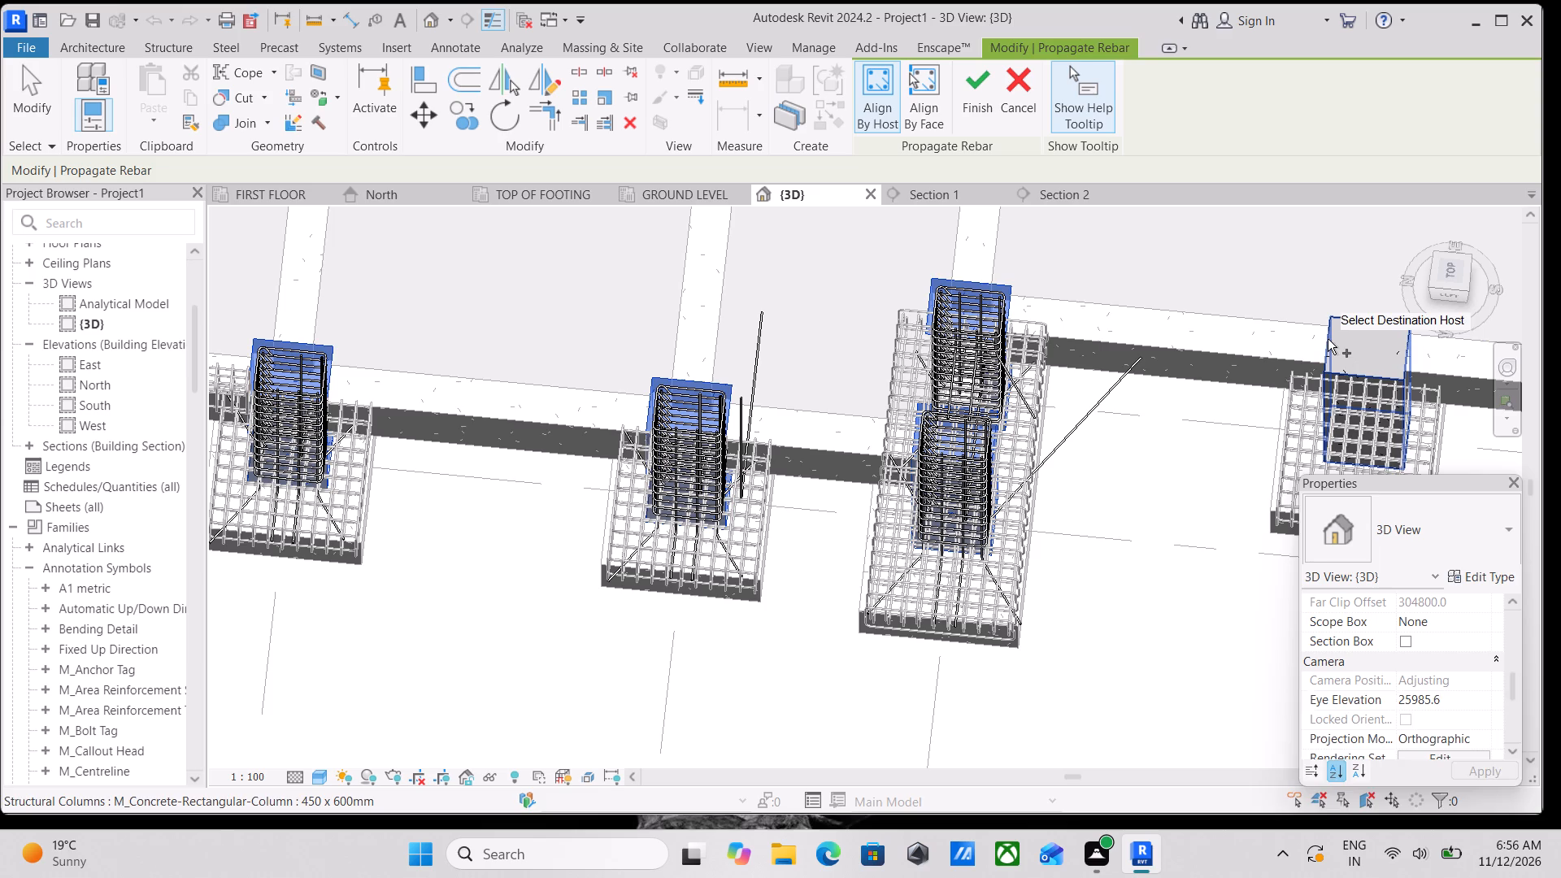
{"action": "left_click", "coordinate": [1328, 339]}
{"action": "scroll", "coordinate": [1371, 343], "scroll_direction": "down", "scroll_amount": 1}
{"action": "middle_click_drag", "start_coordinate": [1369, 343], "coordinate": [1133, 354]}
{"action": "scroll", "coordinate": [1218, 346], "scroll_direction": "down", "scroll_amount": 1}
{"action": "middle_click_drag", "start_coordinate": [1192, 356], "coordinate": [1140, 367]}
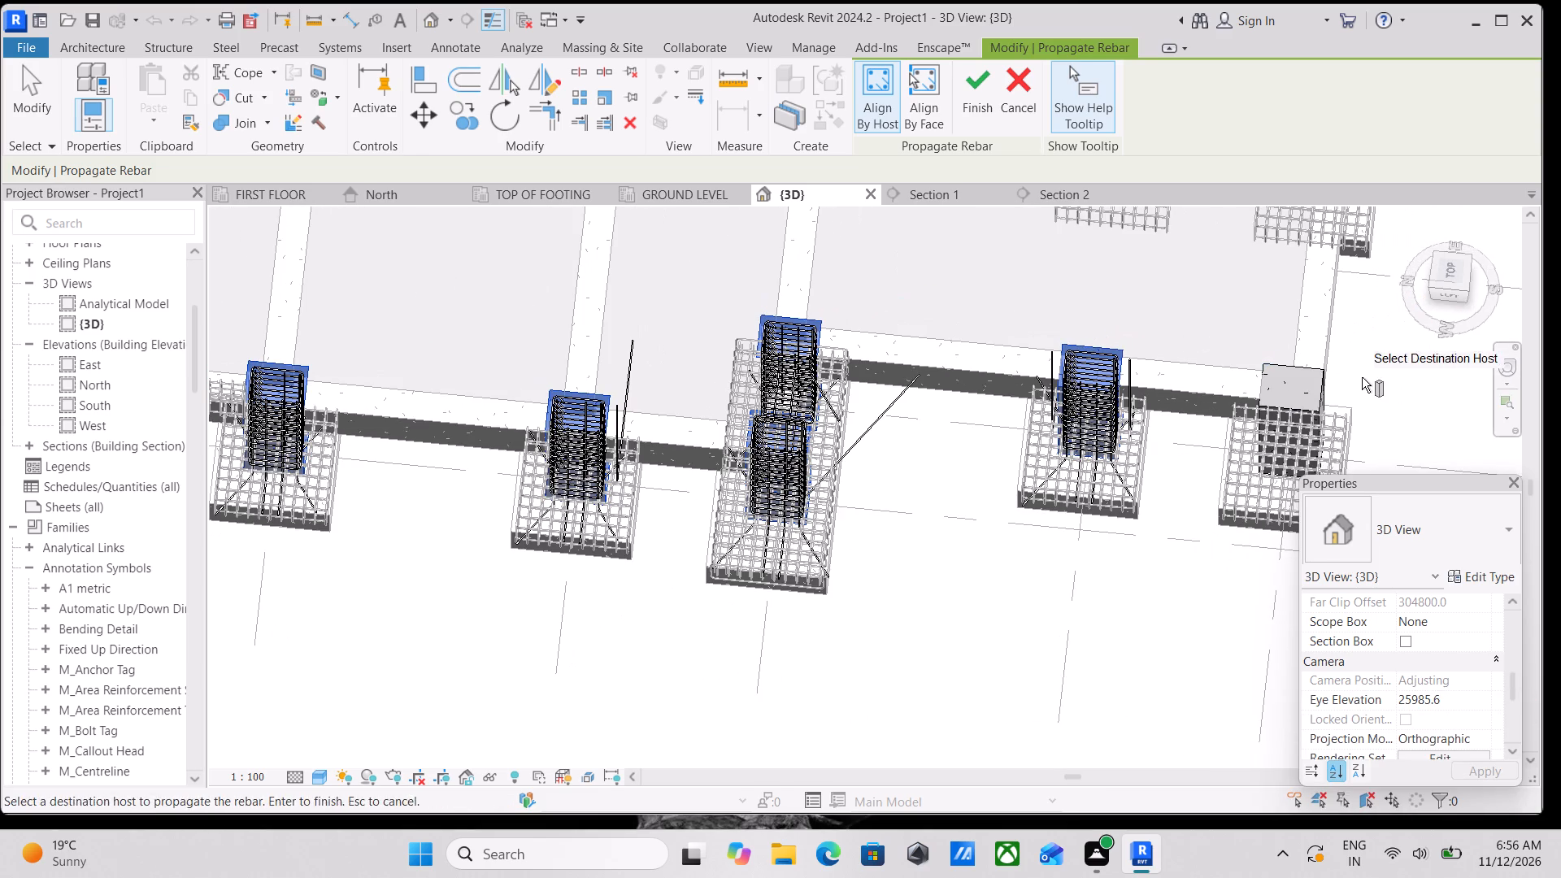
{"action": "left_click", "coordinate": [1296, 393]}
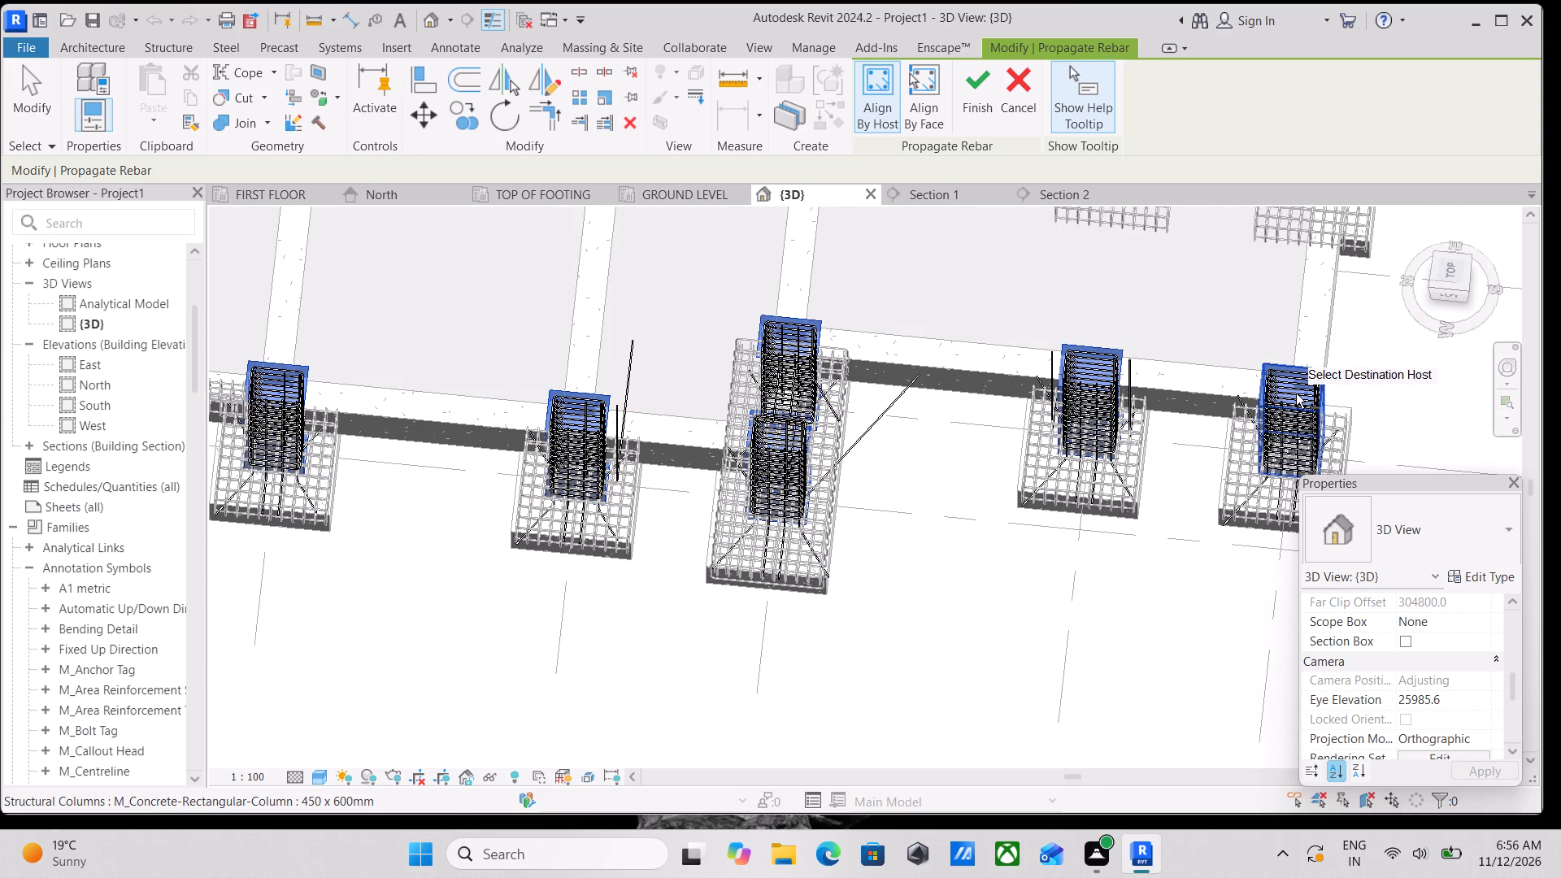
In the second column row, add the far-end corner column and the two columns beside it as rebar destinations.
{"action": "scroll", "coordinate": [1296, 393], "scroll_direction": "down", "scroll_amount": 1}
{"action": "middle_click_drag", "start_coordinate": [1296, 393], "coordinate": [1220, 551]}
{"action": "scroll", "coordinate": [1220, 428], "scroll_direction": "down", "scroll_amount": 1}
{"action": "middle_click_drag", "start_coordinate": [1226, 464], "coordinate": [1232, 518]}
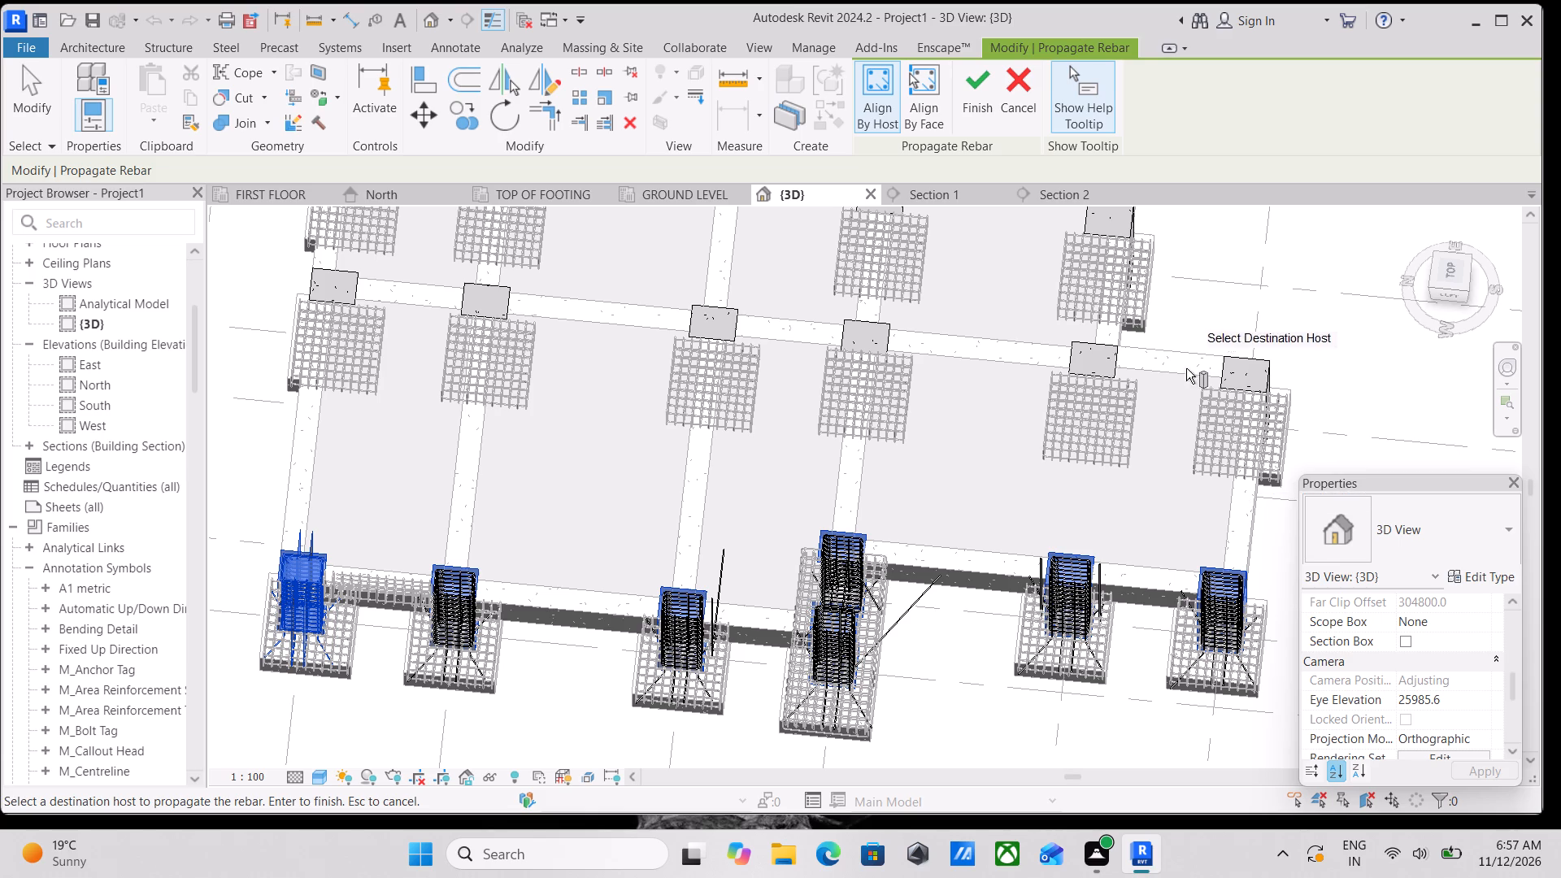
{"action": "scroll", "coordinate": [1223, 439], "scroll_direction": "up", "scroll_amount": 2}
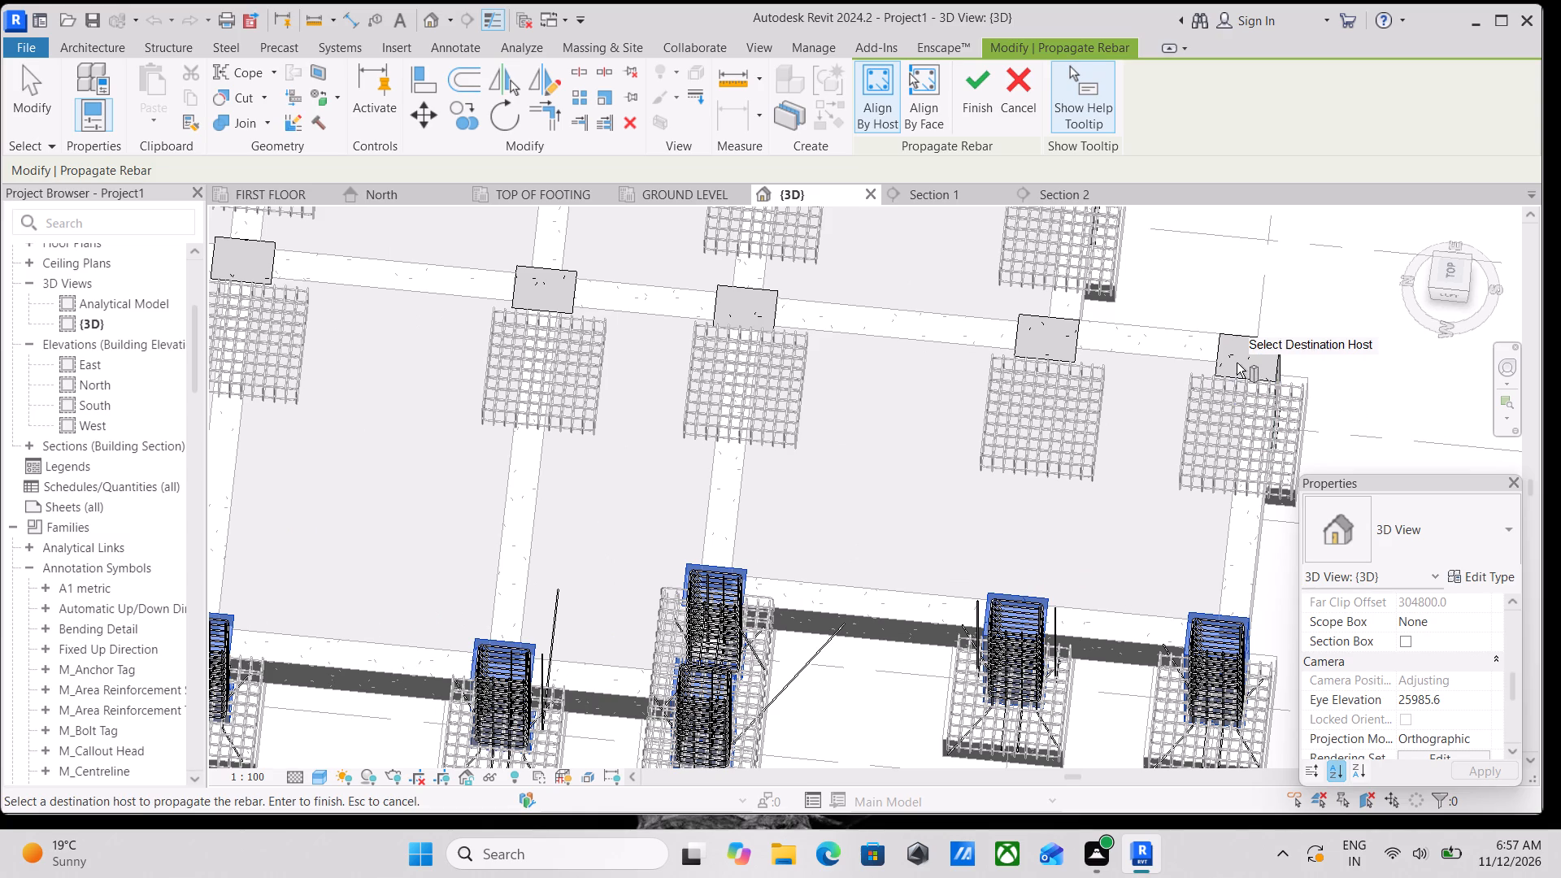
{"action": "left_click", "coordinate": [1257, 372]}
{"action": "scroll", "coordinate": [1242, 363], "scroll_direction": "down", "scroll_amount": 2}
{"action": "middle_click_drag", "start_coordinate": [1242, 363], "coordinate": [1301, 375]}
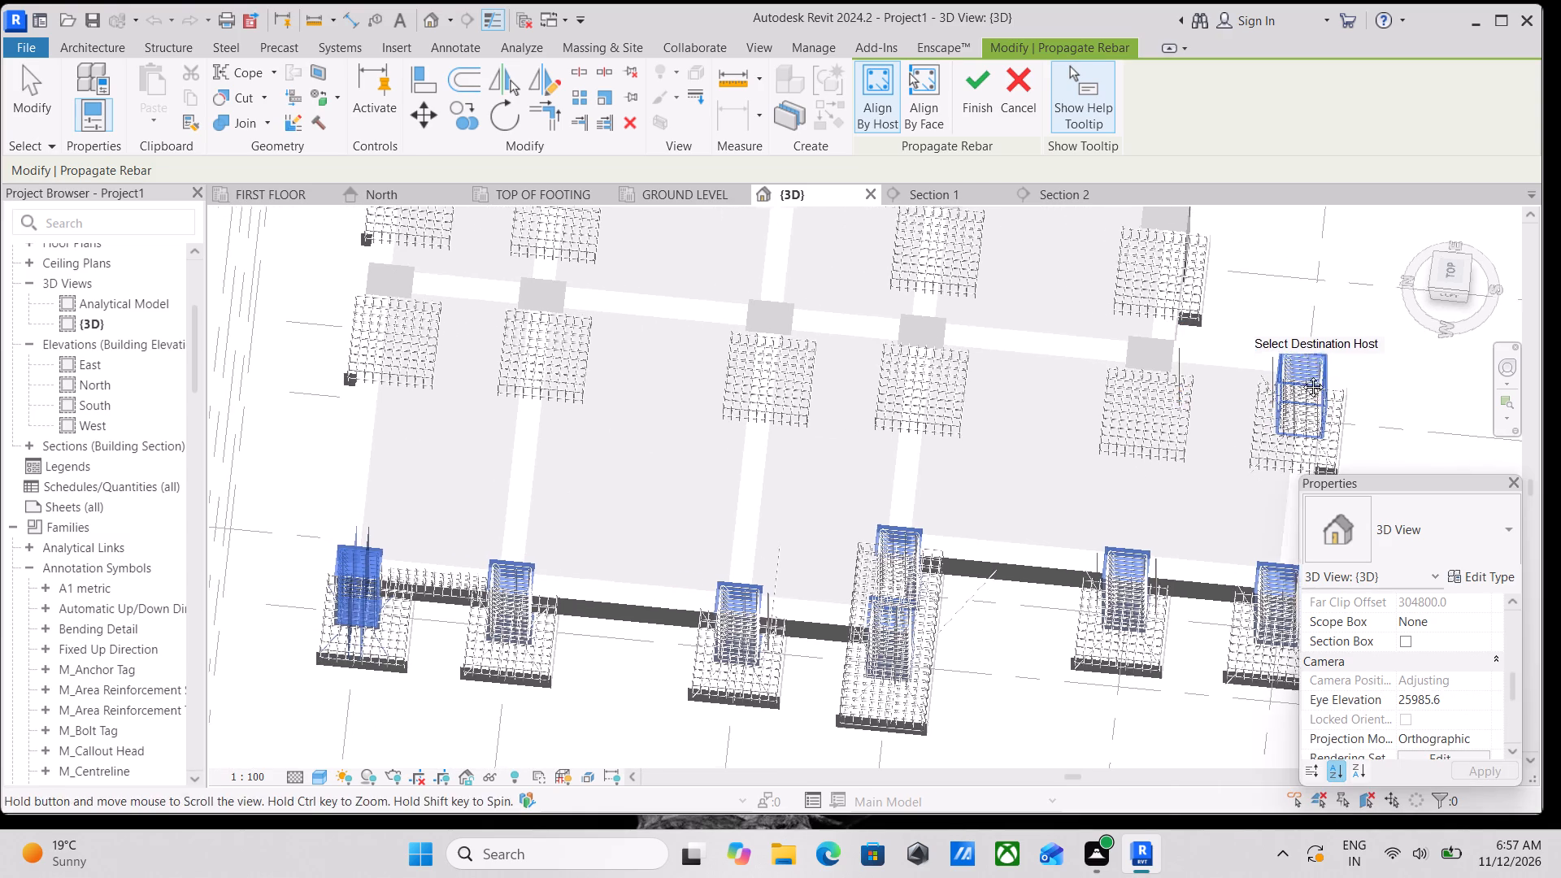
{"action": "middle_click_drag", "start_coordinate": [1301, 375], "coordinate": [1302, 376]}
{"action": "left_click", "coordinate": [1170, 340]}
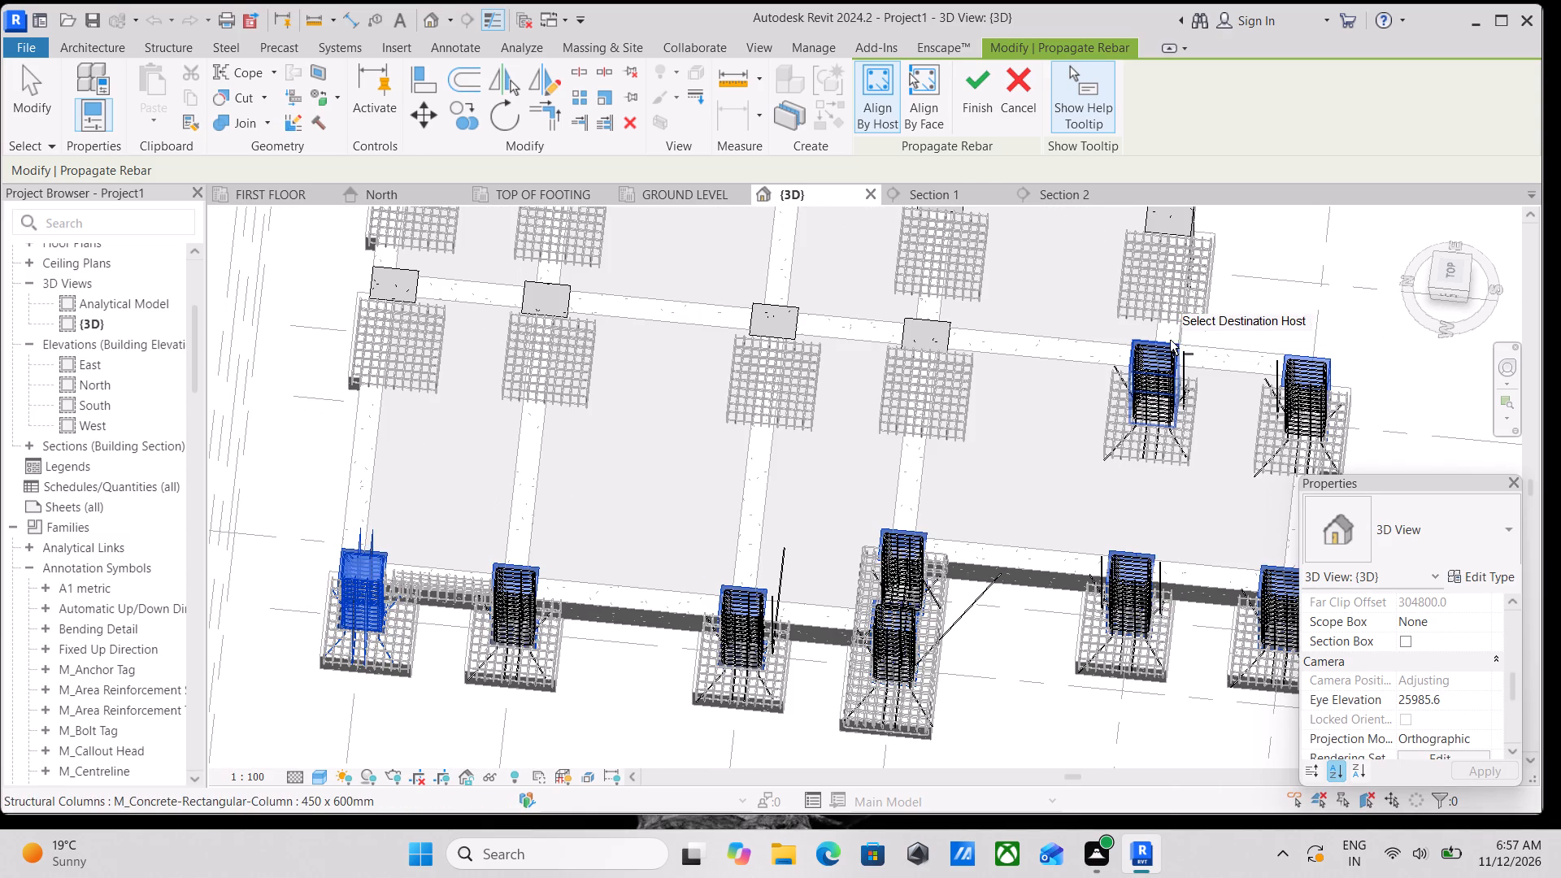
{"action": "middle_click_drag", "start_coordinate": [1170, 340], "coordinate": [1276, 359]}
{"action": "left_click", "coordinate": [1027, 340]}
Add the remaining three columns of the second row, up to the edge on the source column's side, as destinations.
{"action": "scroll", "coordinate": [1062, 329], "scroll_direction": "down", "scroll_amount": 1}
{"action": "middle_click_drag", "start_coordinate": [1077, 336], "coordinate": [1164, 366]}
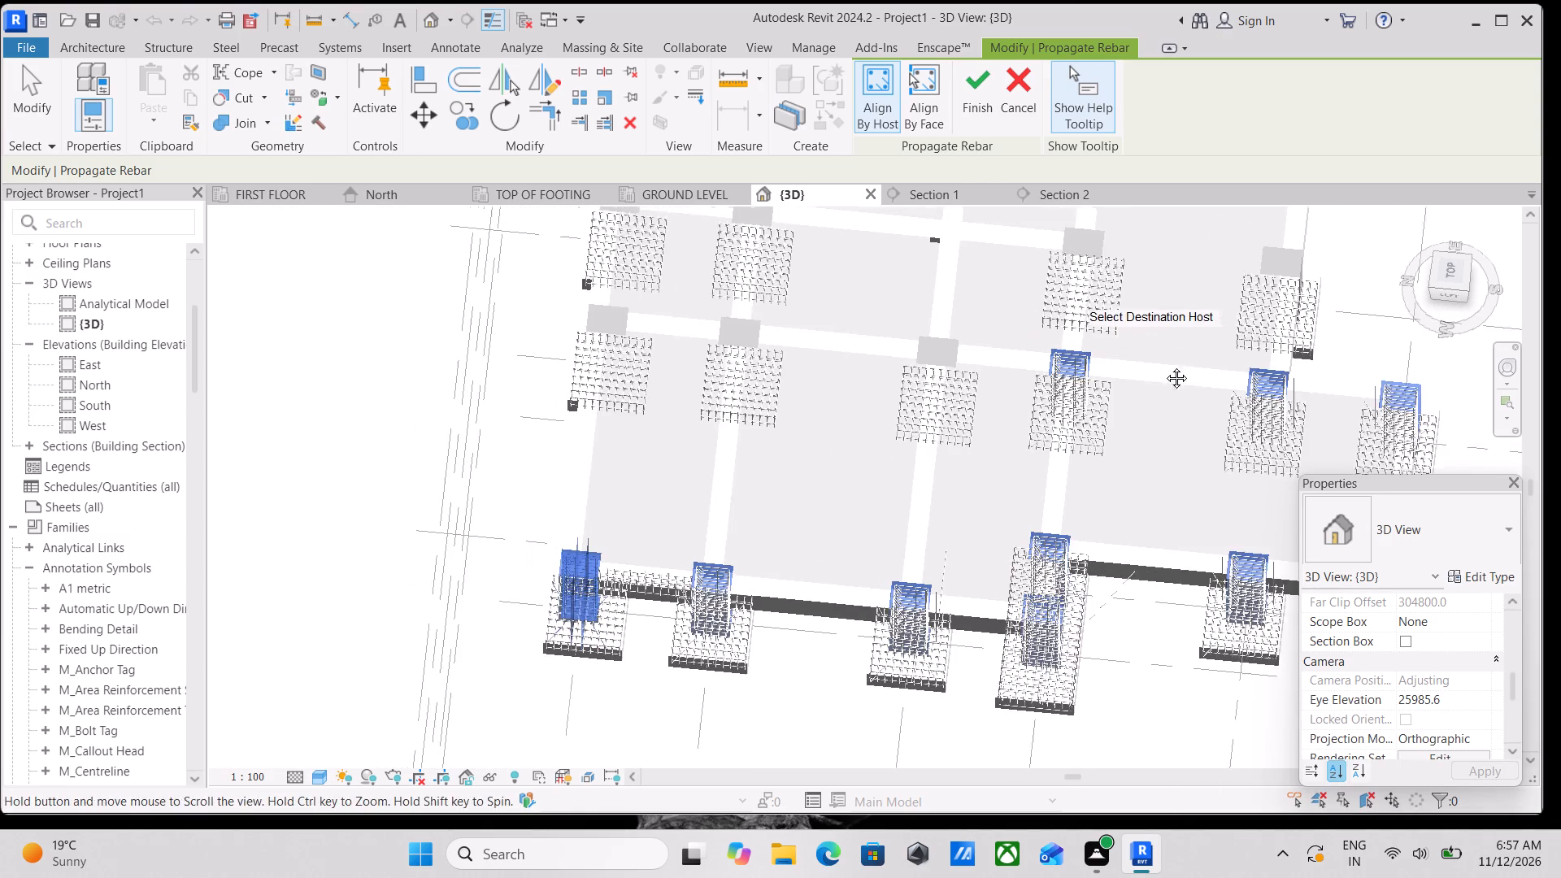
{"action": "middle_click_drag", "start_coordinate": [1164, 366], "coordinate": [1174, 368]}
{"action": "left_click", "coordinate": [1020, 367]}
{"action": "middle_click_drag", "start_coordinate": [1070, 362], "coordinate": [1221, 362]}
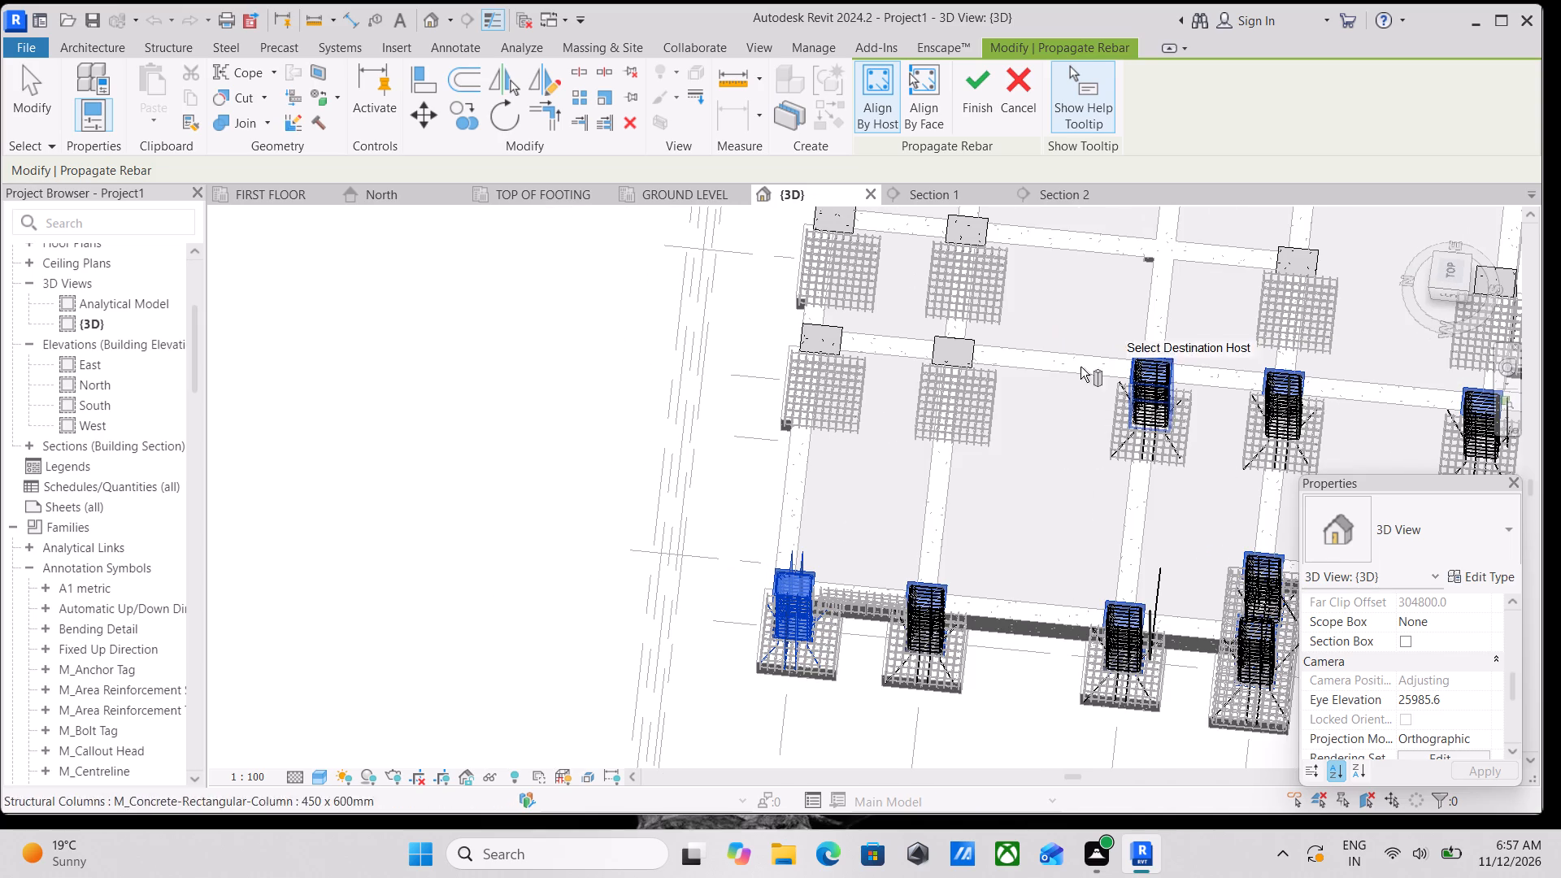
{"action": "left_click", "coordinate": [981, 350]}
{"action": "scroll", "coordinate": [988, 346], "scroll_direction": "down", "scroll_amount": 1}
{"action": "middle_click_drag", "start_coordinate": [998, 348], "coordinate": [1208, 368]}
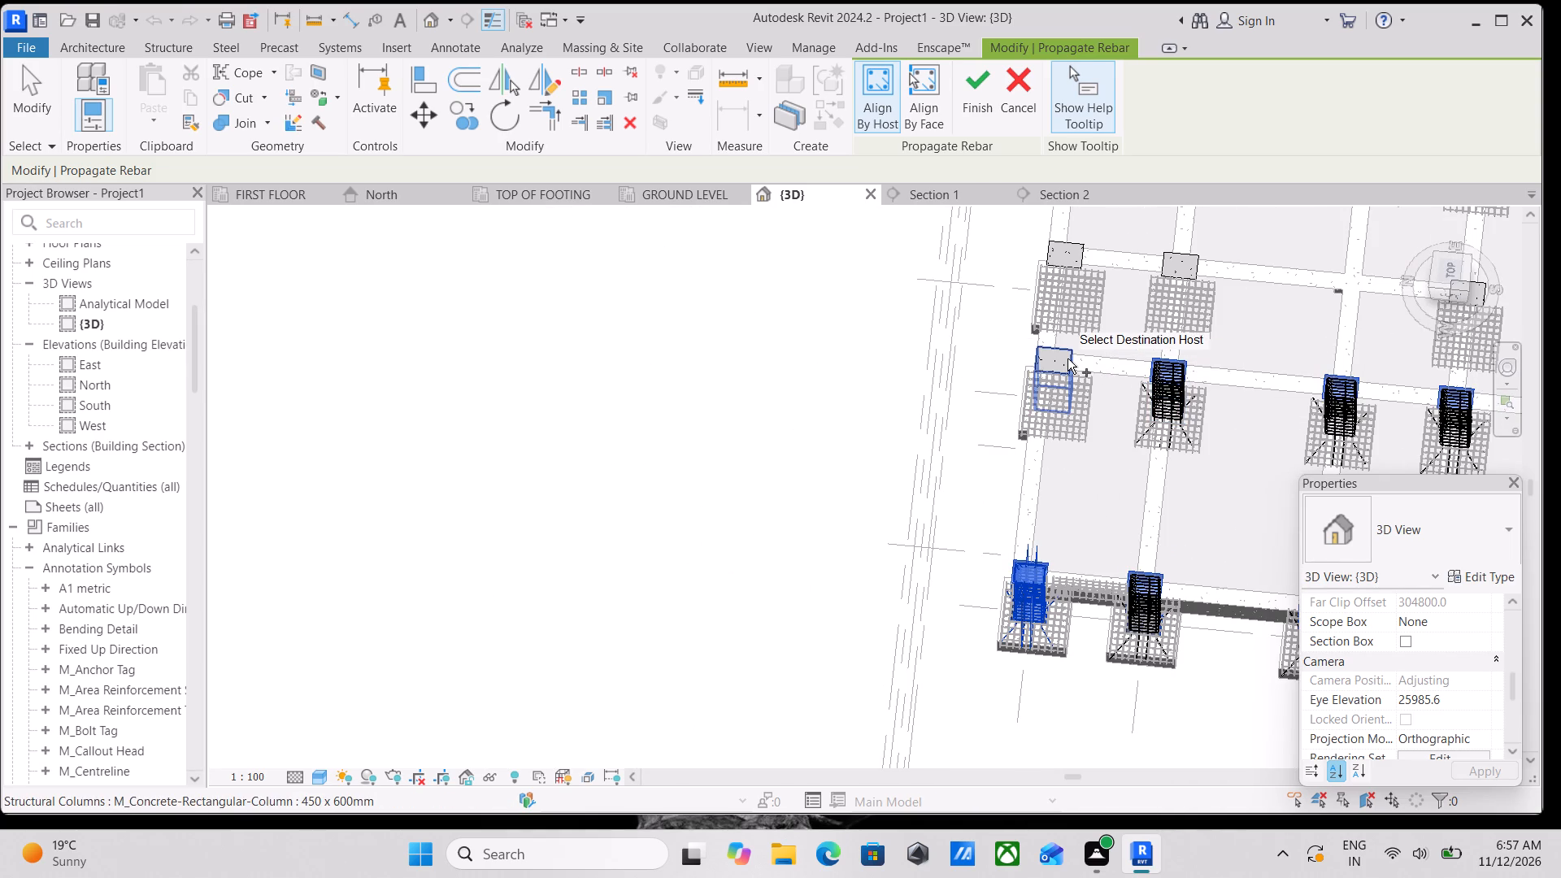
{"action": "left_click", "coordinate": [1067, 359]}
Add the far-end 450 x 600 mm column of the third column row as a rebar destination.
{"action": "scroll", "coordinate": [1097, 349], "scroll_direction": "down", "scroll_amount": 1}
{"action": "middle_click_drag", "start_coordinate": [1106, 370], "coordinate": [1110, 484]}
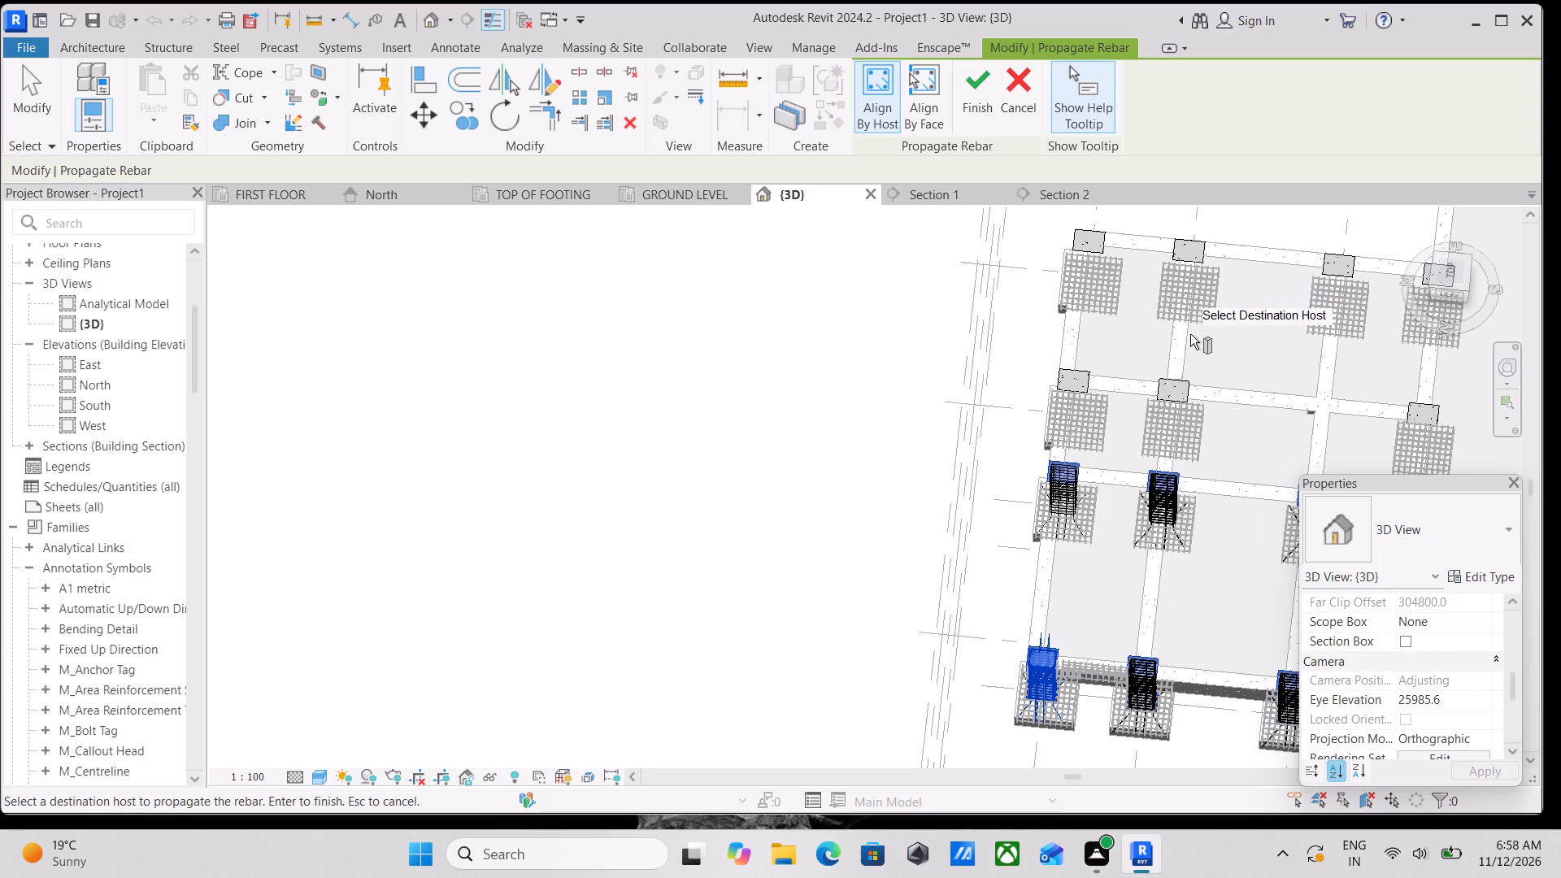
{"action": "scroll", "coordinate": [1190, 334], "scroll_direction": "up", "scroll_amount": 1}
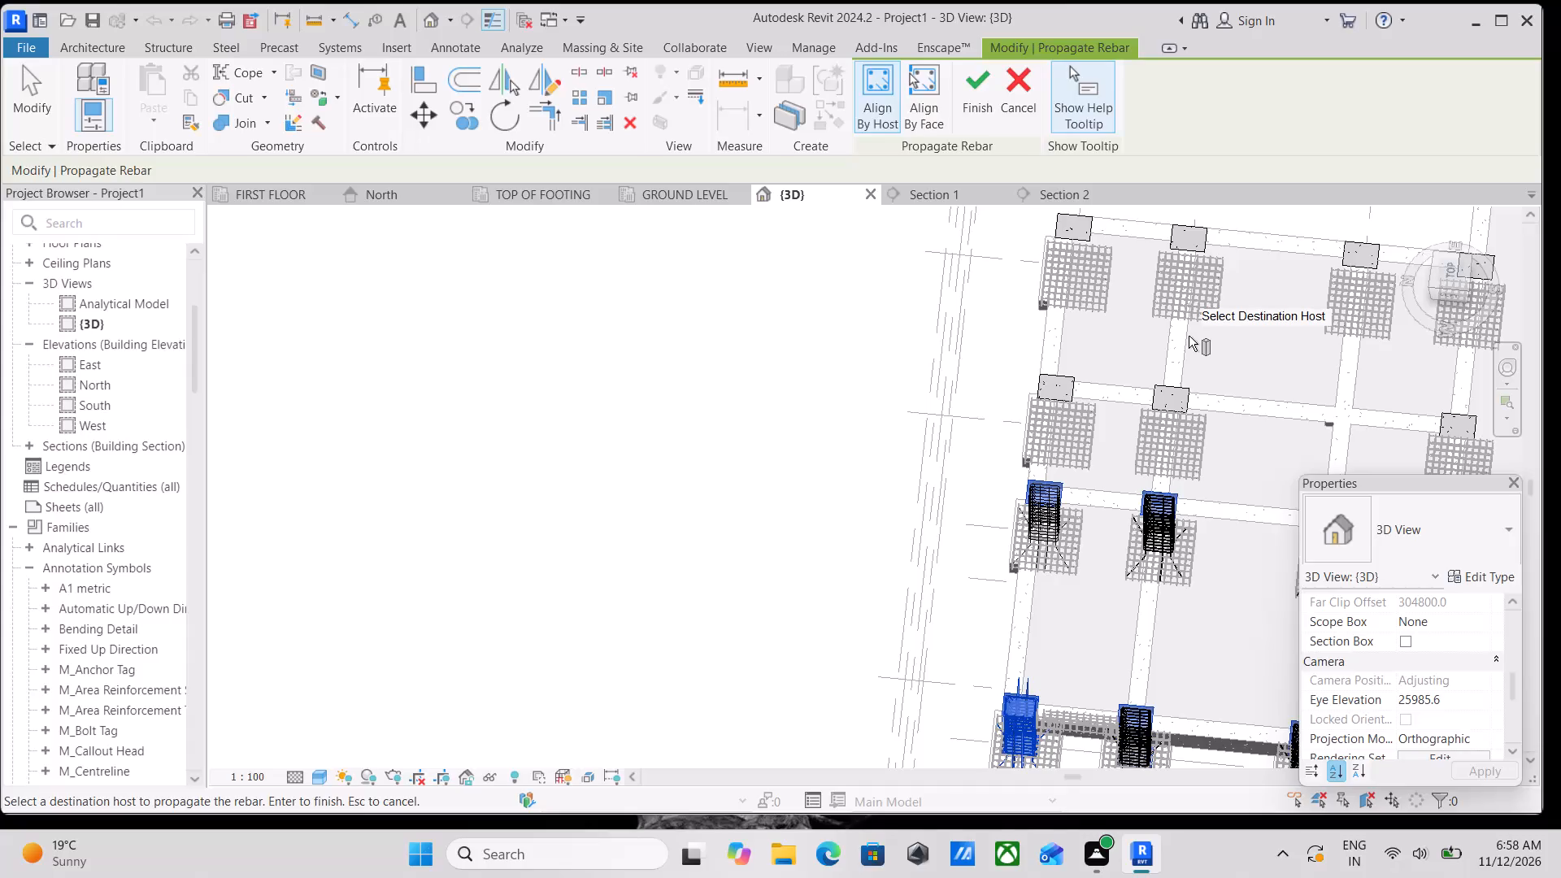
{"action": "scroll", "coordinate": [1146, 206], "scroll_direction": "up", "scroll_amount": 1}
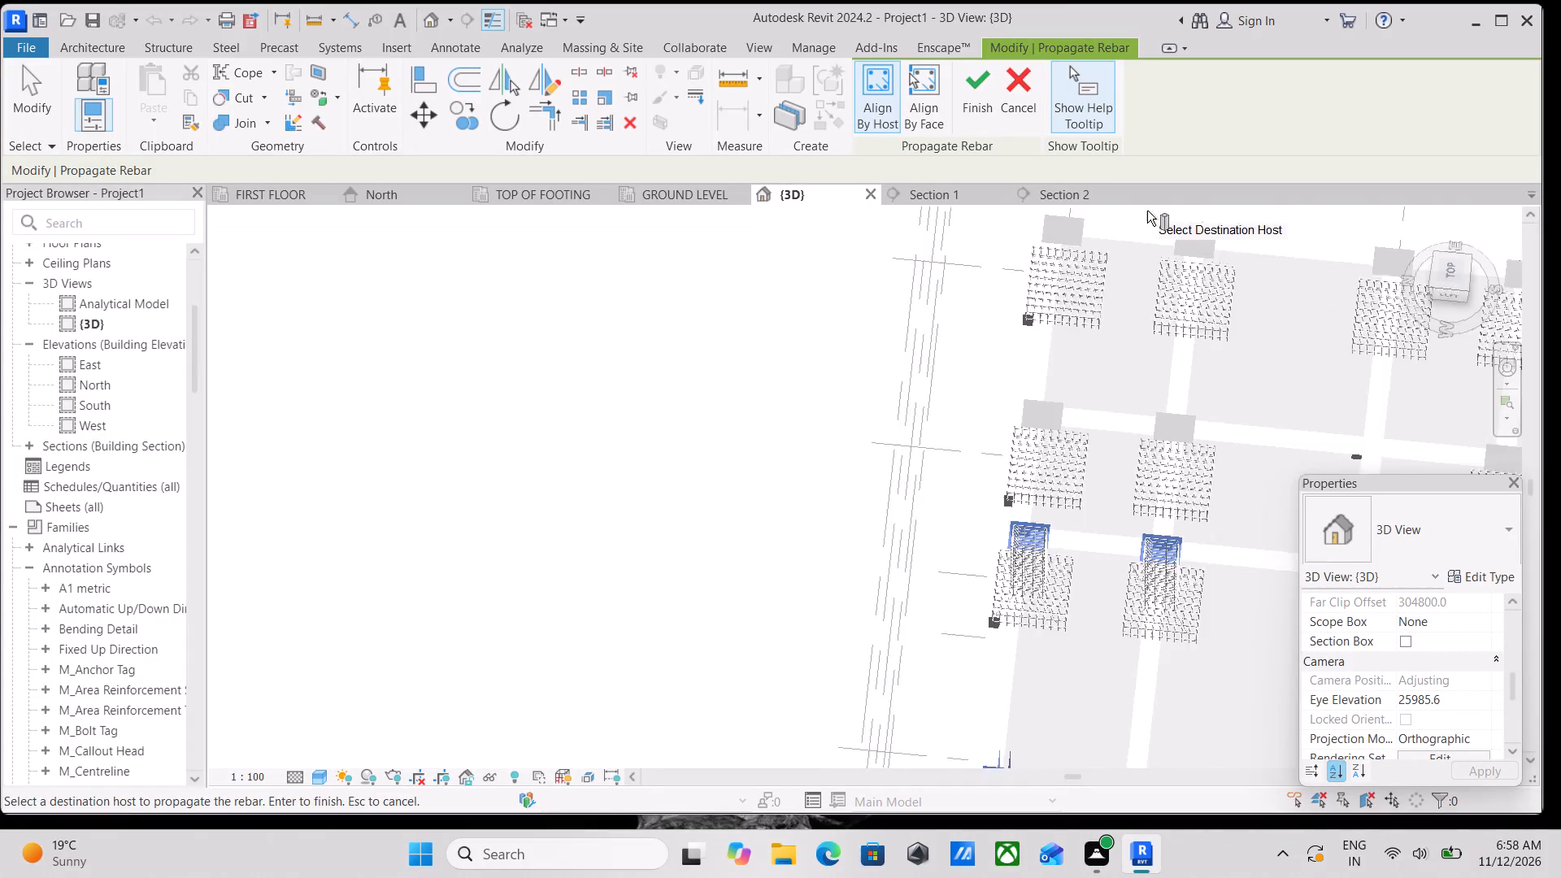
{"action": "scroll", "coordinate": [1147, 211], "scroll_direction": "up", "scroll_amount": 2}
{"action": "scroll", "coordinate": [1184, 314], "scroll_direction": "down", "scroll_amount": 1}
{"action": "middle_click_drag", "start_coordinate": [1146, 261], "coordinate": [1070, 187]}
{"action": "middle_click_drag", "start_coordinate": [1286, 422], "coordinate": [1053, 287]}
{"action": "scroll", "coordinate": [1191, 398], "scroll_direction": "up", "scroll_amount": 2}
{"action": "scroll", "coordinate": [1146, 376], "scroll_direction": "down", "scroll_amount": 4}
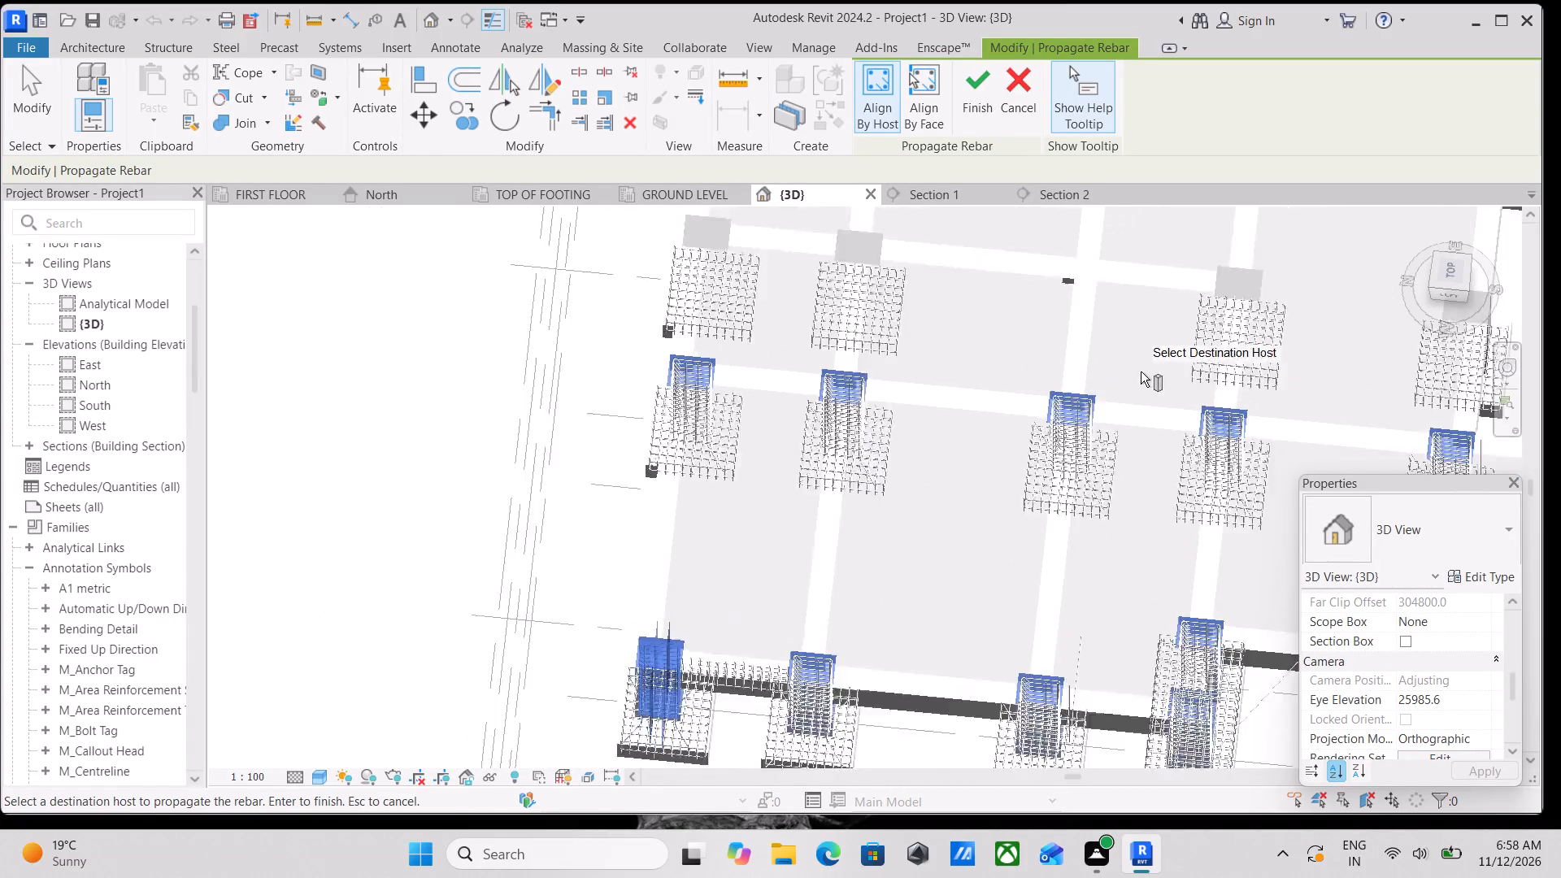
{"action": "middle_click_drag", "start_coordinate": [1241, 357], "coordinate": [1087, 401]}
{"action": "middle_click_drag", "start_coordinate": [1141, 372], "coordinate": [1008, 380]}
{"action": "scroll", "coordinate": [1230, 347], "scroll_direction": "up", "scroll_amount": 2}
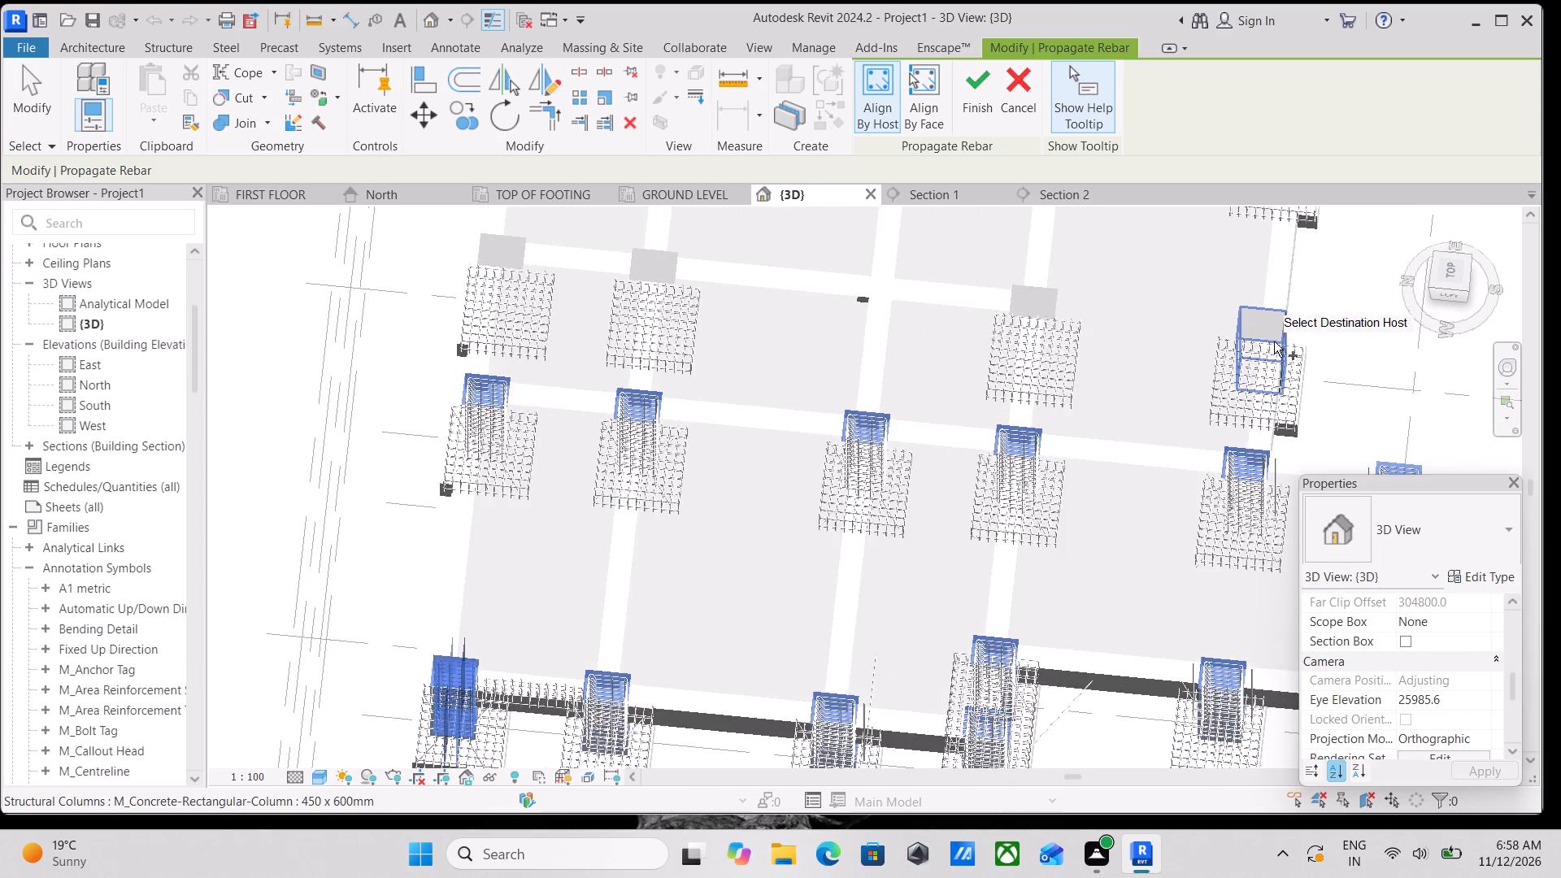
{"action": "scroll", "coordinate": [1278, 338], "scroll_direction": "up", "scroll_amount": 6}
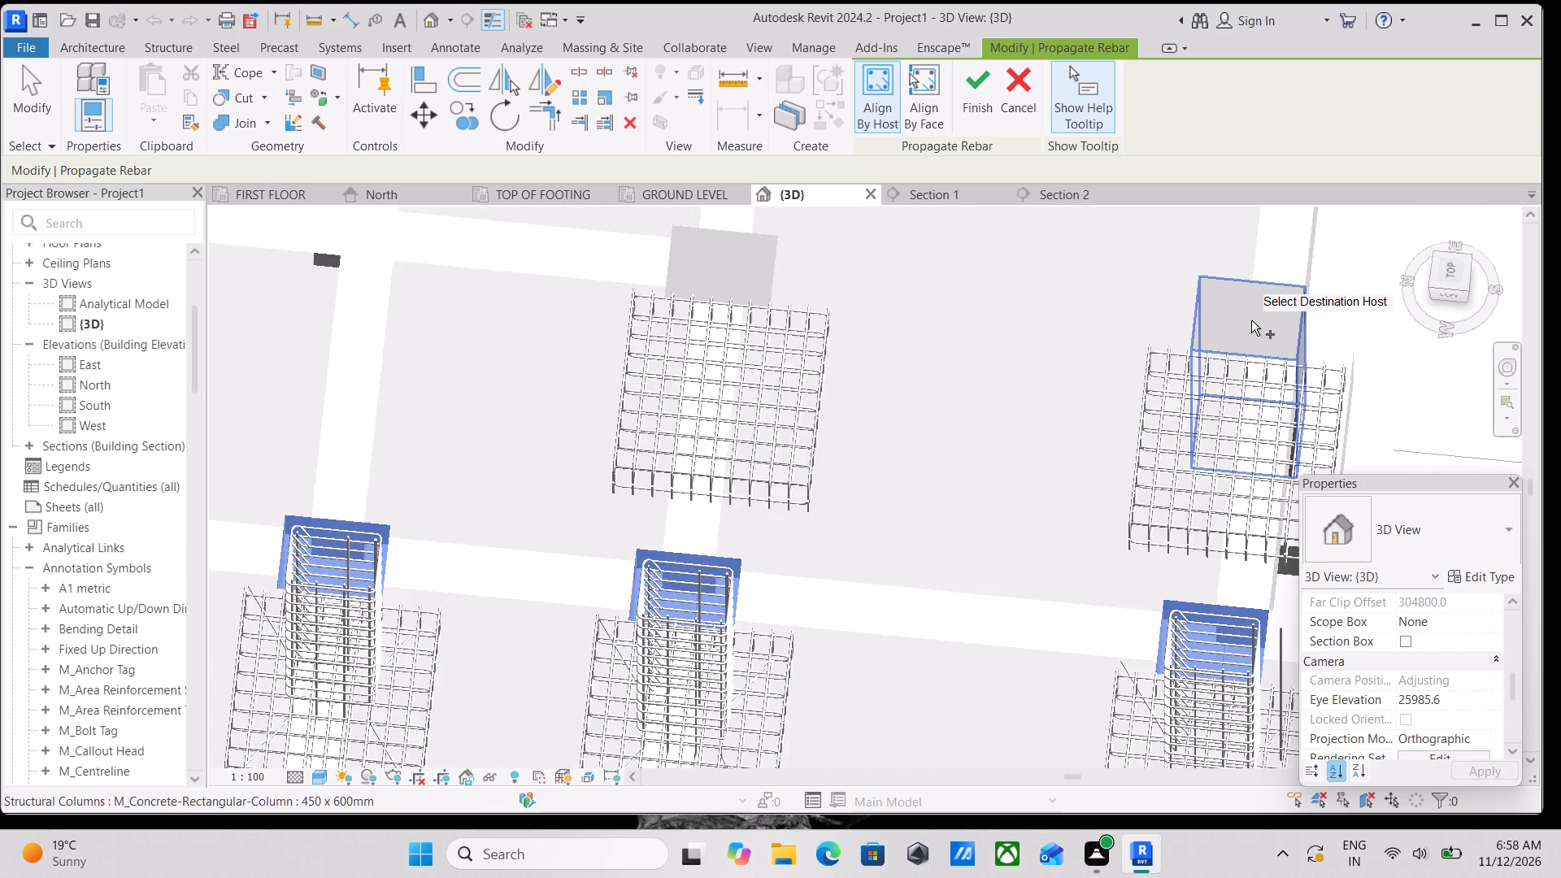
{"action": "left_click", "coordinate": [1258, 290]}
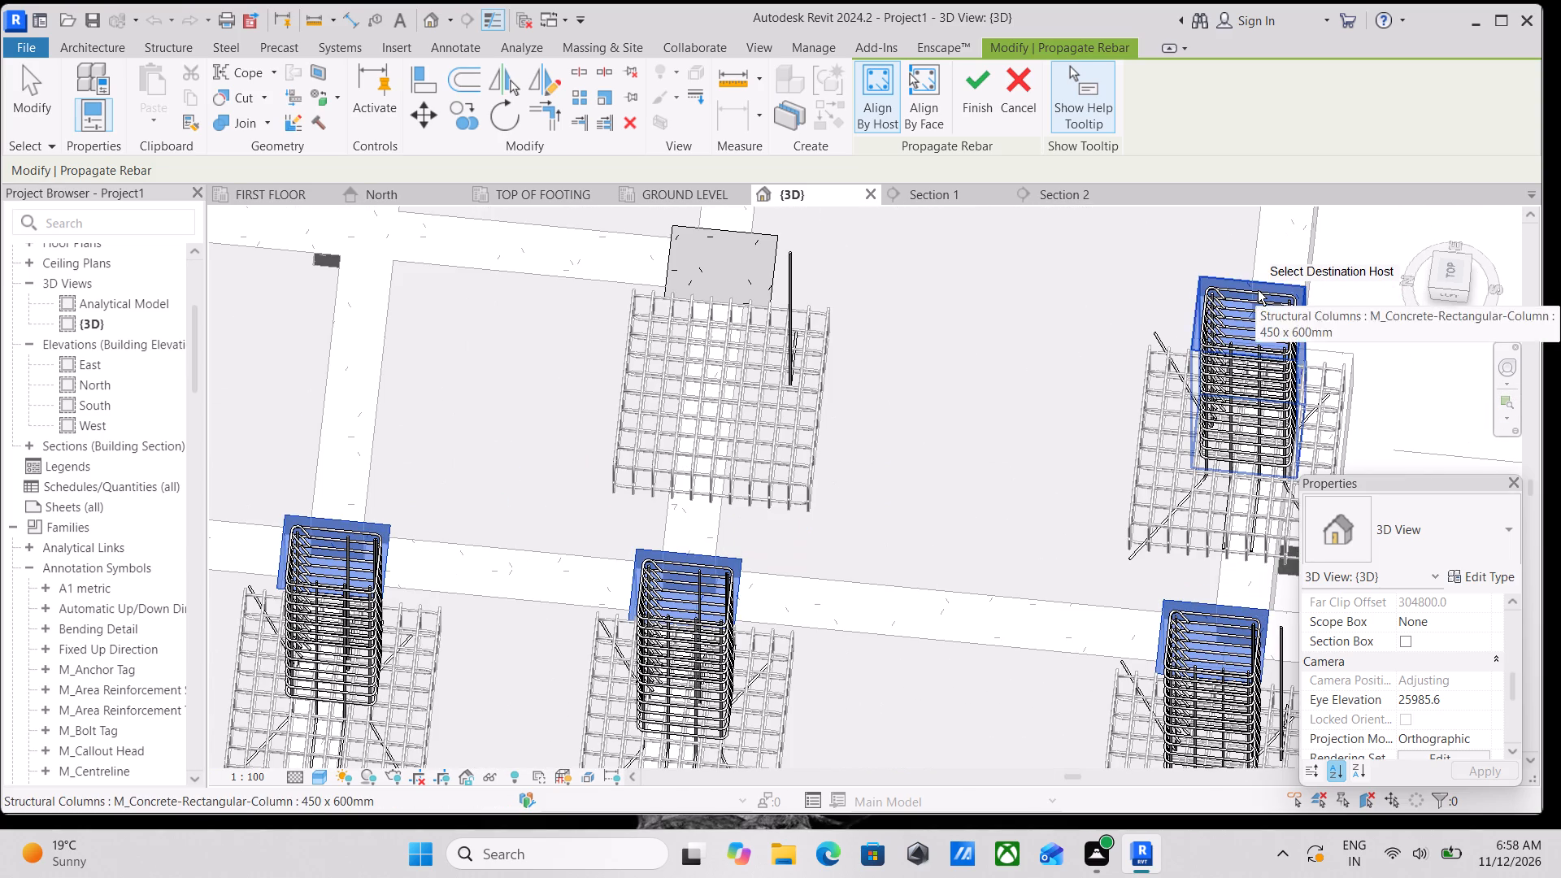
Add the remaining three columns of the third row, up to the edge on the source column's side, as destinations.
{"action": "scroll", "coordinate": [1258, 290], "scroll_direction": "down", "scroll_amount": 4}
{"action": "middle_click_drag", "start_coordinate": [1246, 295], "coordinate": [1279, 315]}
{"action": "middle_click_drag", "start_coordinate": [1133, 290], "coordinate": [1419, 374]}
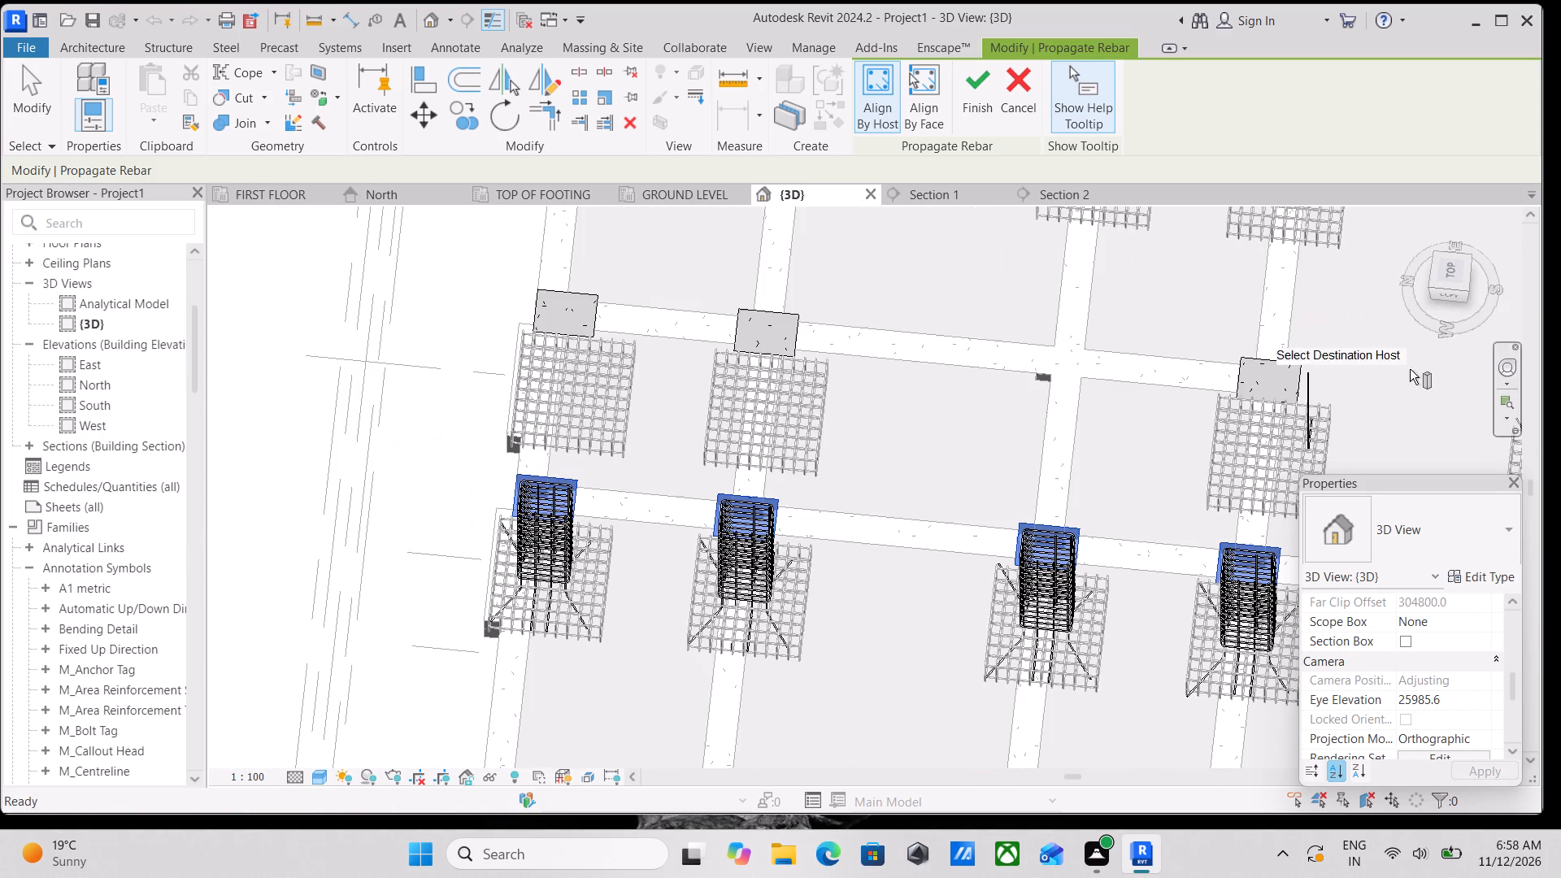
{"action": "left_click", "coordinate": [1263, 355]}
{"action": "scroll", "coordinate": [1284, 355], "scroll_direction": "down", "scroll_amount": 2}
{"action": "middle_click_drag", "start_coordinate": [1298, 359], "coordinate": [1451, 396]}
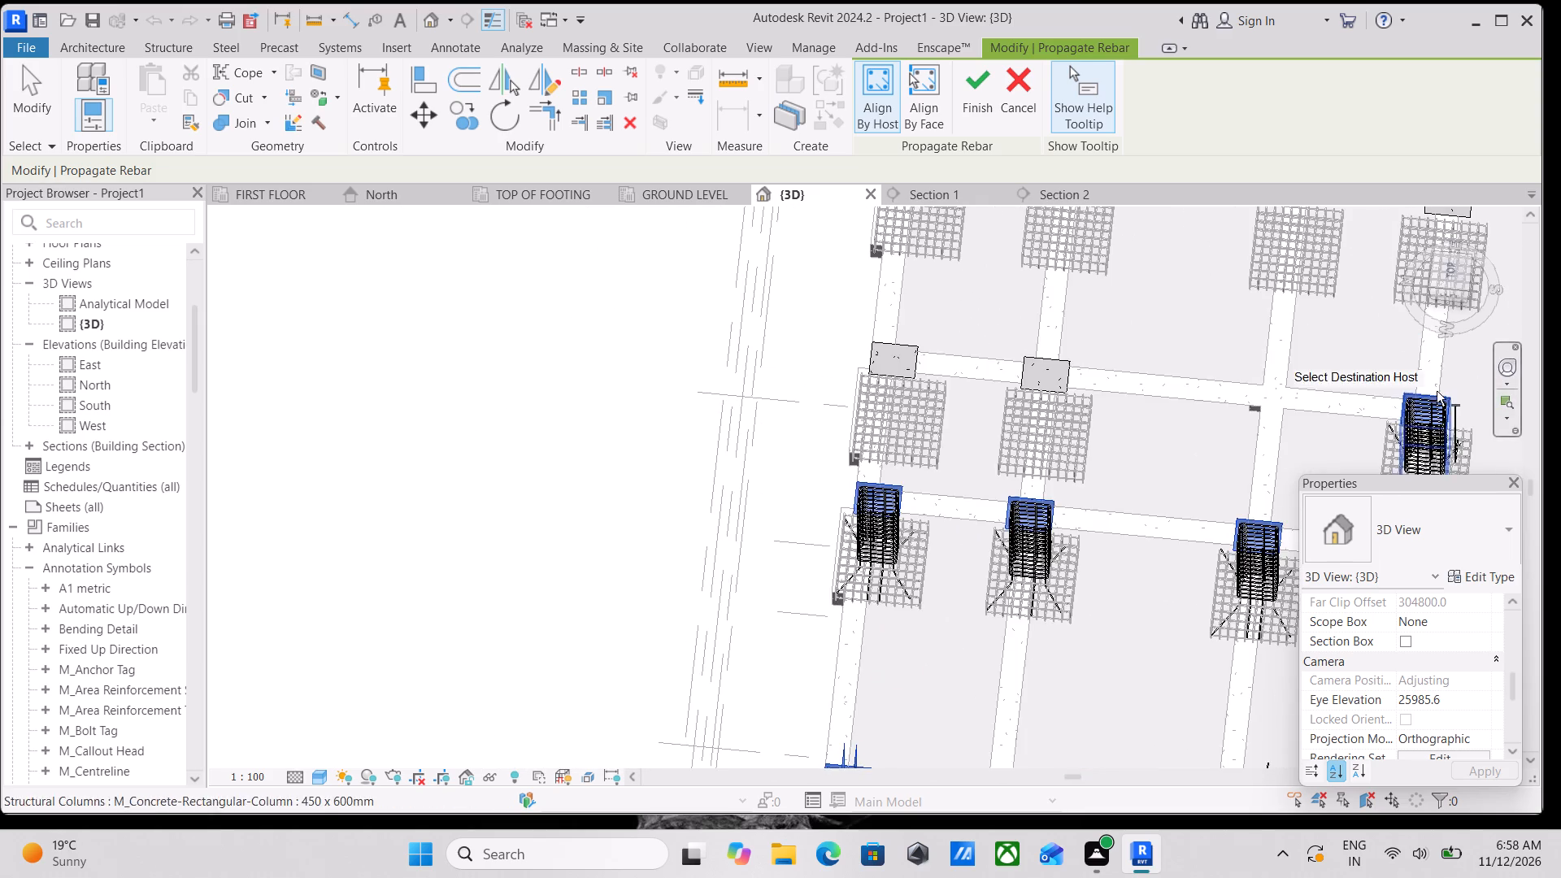
{"action": "middle_click_drag", "start_coordinate": [1224, 332], "coordinate": [1443, 307]}
{"action": "left_click", "coordinate": [1265, 350]}
{"action": "scroll", "coordinate": [1286, 343], "scroll_direction": "down", "scroll_amount": 1}
{"action": "middle_click_drag", "start_coordinate": [1292, 346], "coordinate": [1302, 348]}
{"action": "left_click", "coordinate": [1126, 333]}
{"action": "scroll", "coordinate": [1187, 333], "scroll_direction": "down", "scroll_amount": 2}
{"action": "middle_click_drag", "start_coordinate": [1189, 345], "coordinate": [1194, 419]}
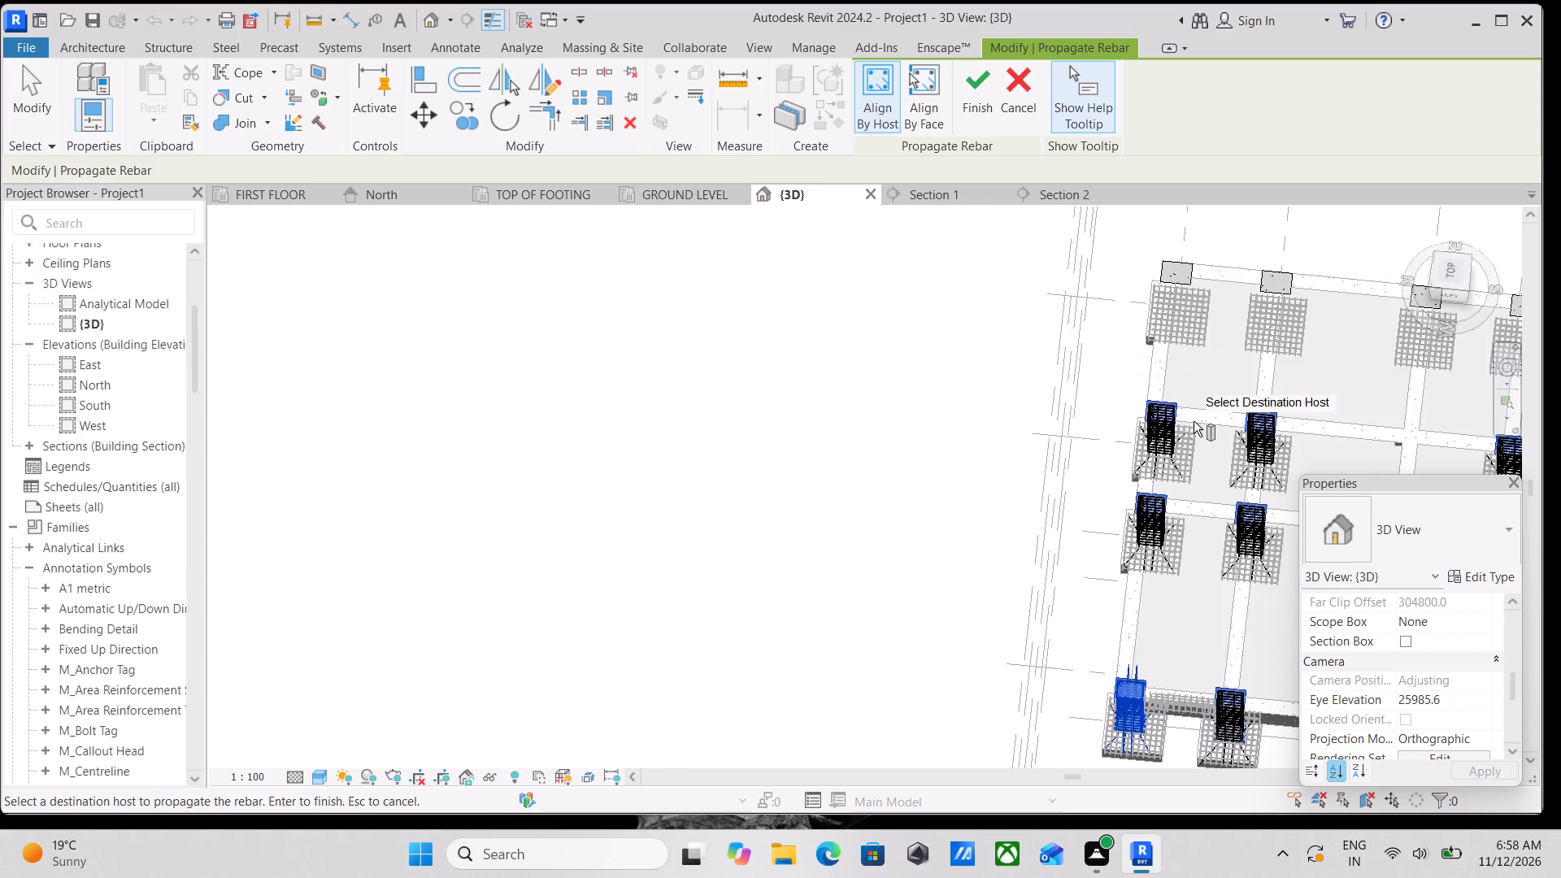
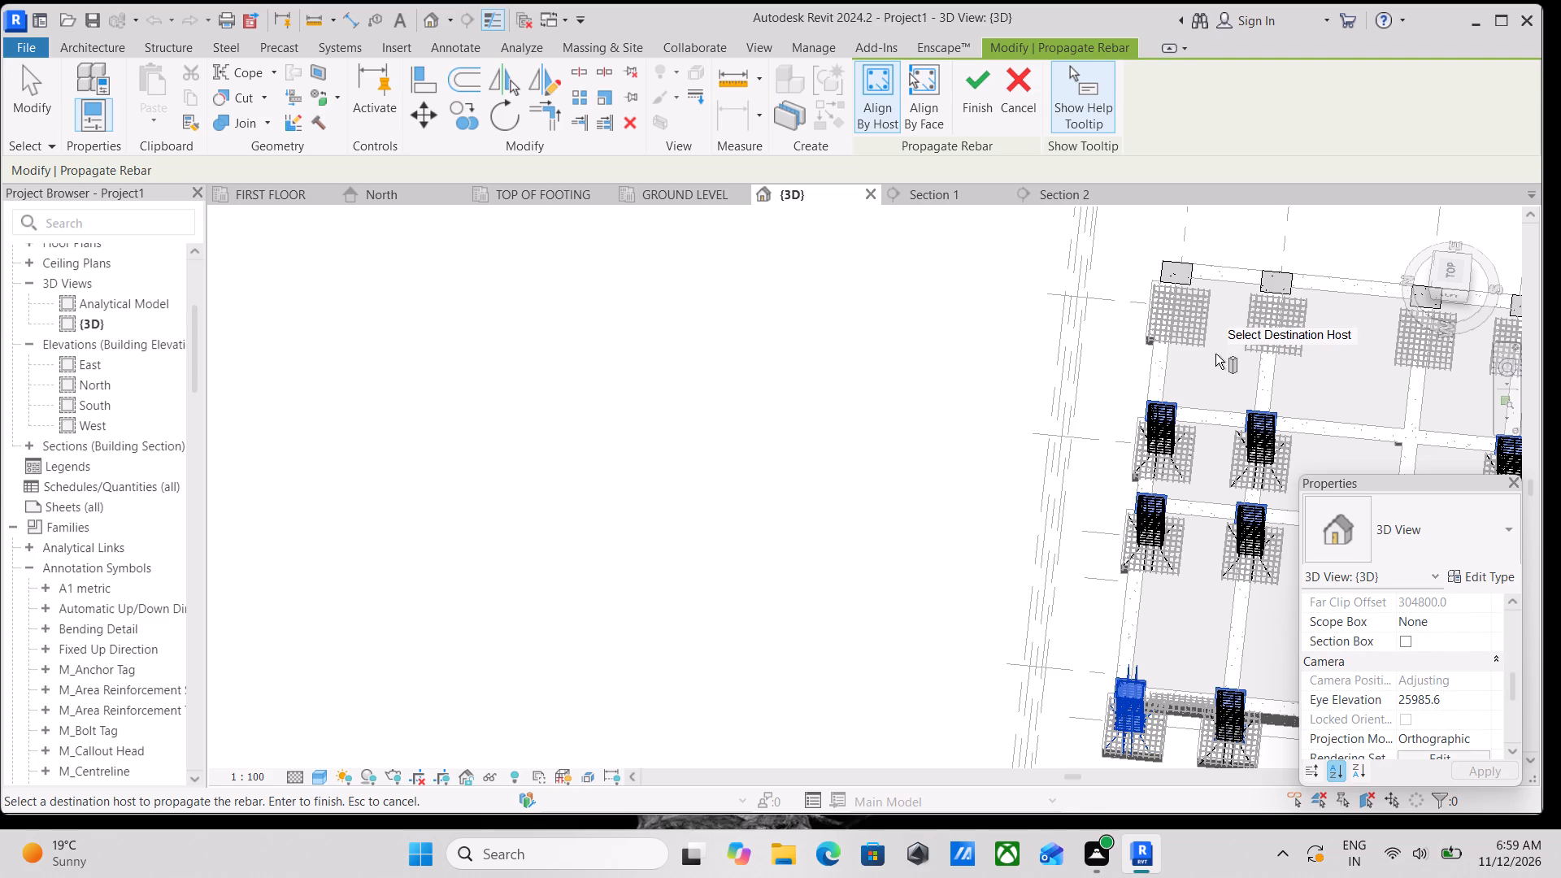
Propagate the source column's rebar to the first three unreinforced columns of the back row, aligning by host.
{"action": "scroll", "coordinate": [1218, 319], "scroll_direction": "up", "scroll_amount": 2}
{"action": "middle_click_drag", "start_coordinate": [1208, 306], "coordinate": [1179, 372]}
{"action": "scroll", "coordinate": [1179, 372], "scroll_direction": "up", "scroll_amount": 6}
{"action": "left_click", "coordinate": [1108, 291]}
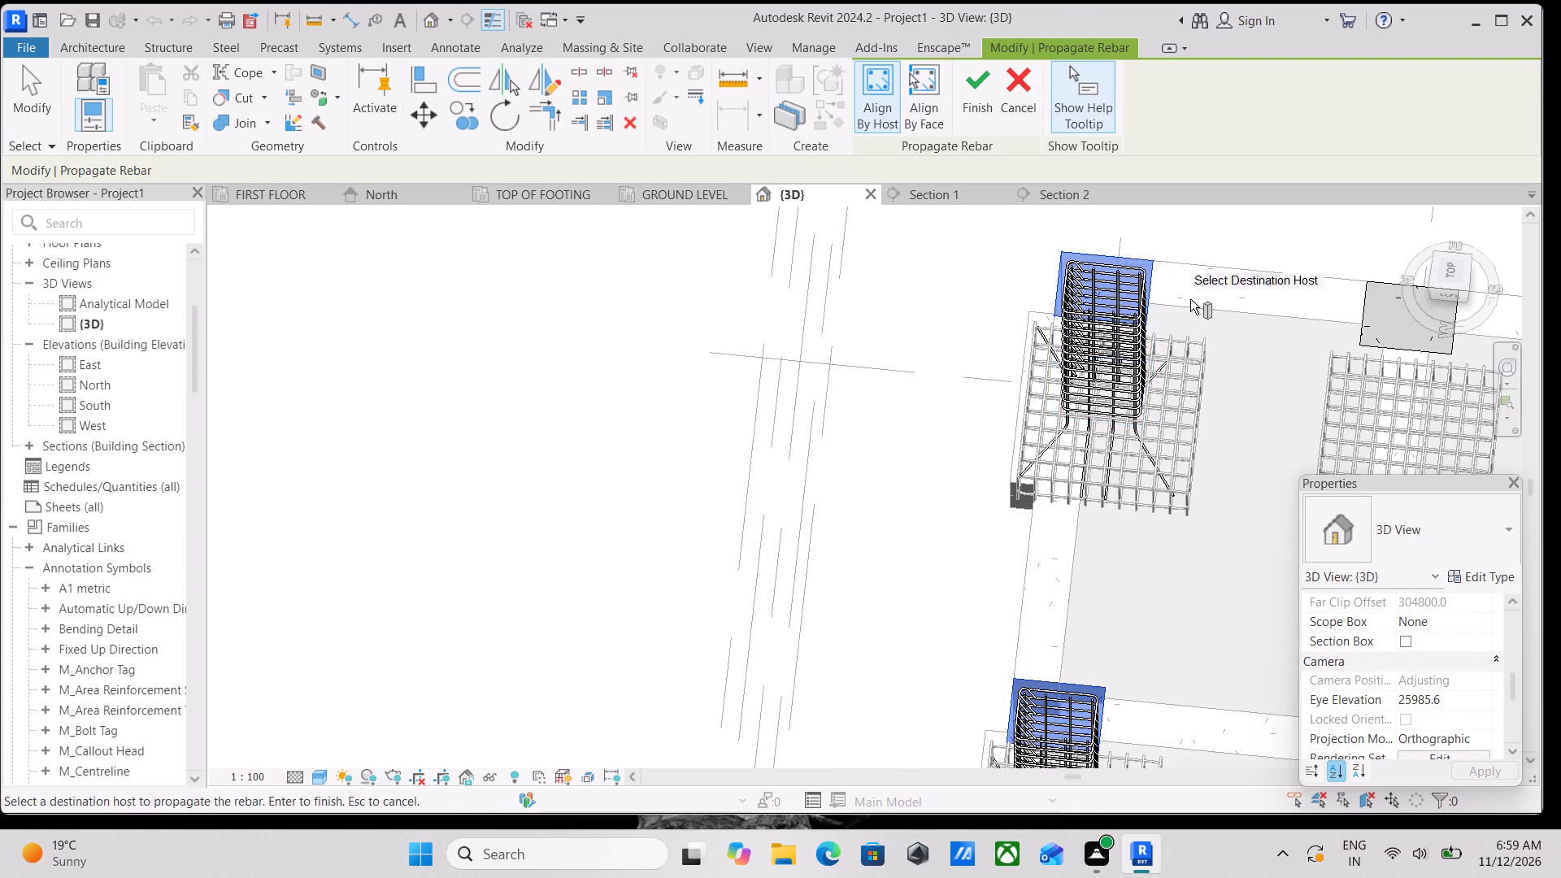
{"action": "scroll", "coordinate": [1226, 295], "scroll_direction": "down", "scroll_amount": 2}
{"action": "middle_click_drag", "start_coordinate": [1226, 295], "coordinate": [1149, 289]}
{"action": "left_click", "coordinate": [1280, 290]}
{"action": "scroll", "coordinate": [1281, 290], "scroll_direction": "down", "scroll_amount": 1}
{"action": "middle_click_drag", "start_coordinate": [1278, 290], "coordinate": [1059, 272]}
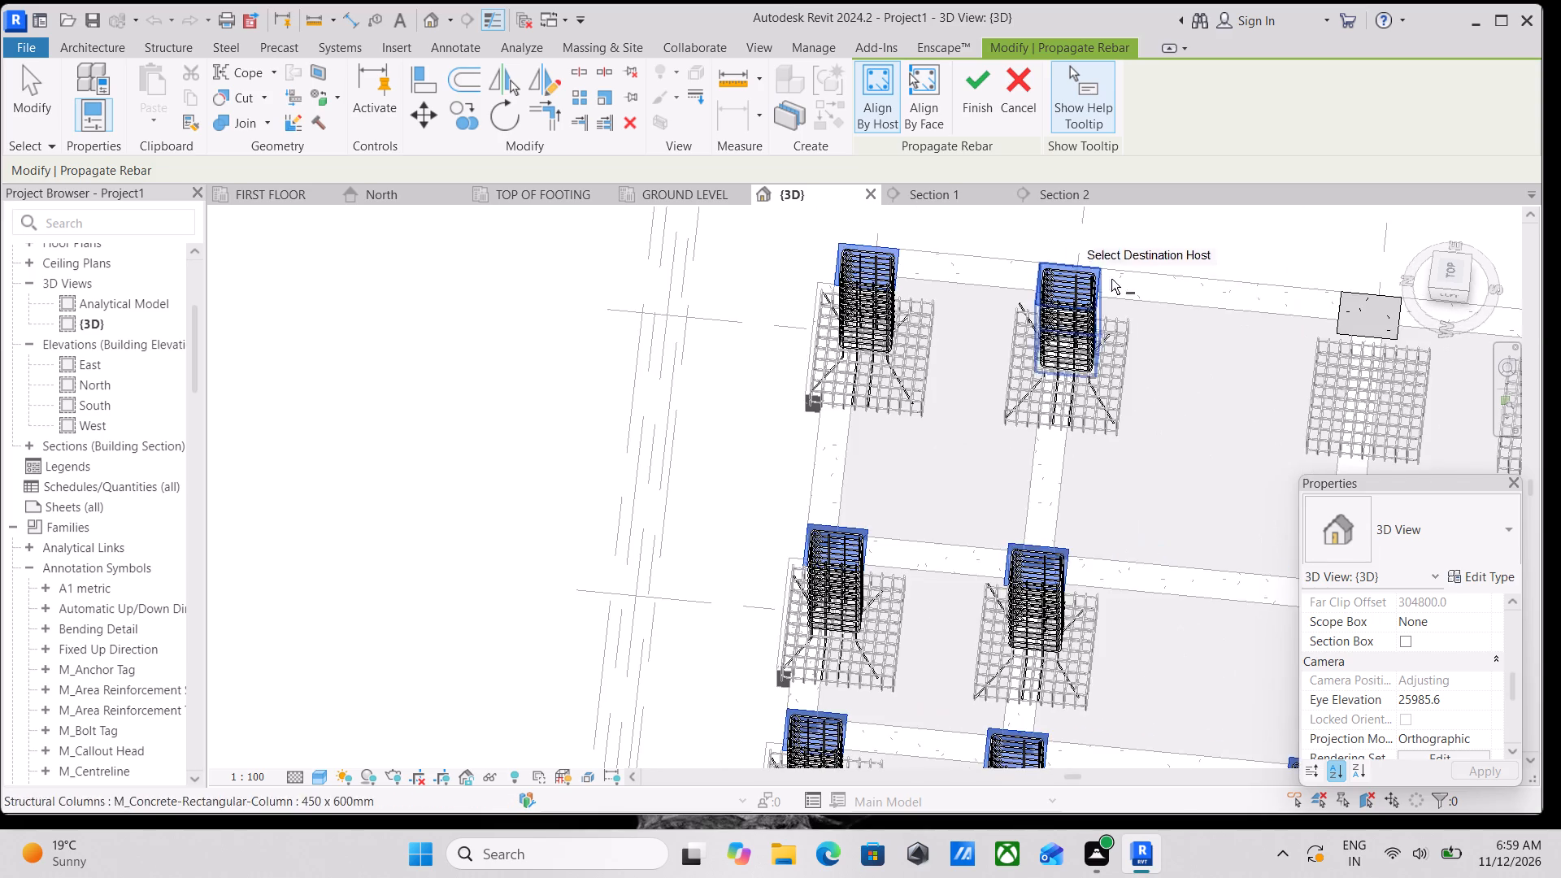
{"action": "middle_click_drag", "start_coordinate": [1211, 283], "coordinate": [1019, 280]}
{"action": "left_click", "coordinate": [1209, 298]}
{"action": "middle_click", "coordinate": [1209, 298]}
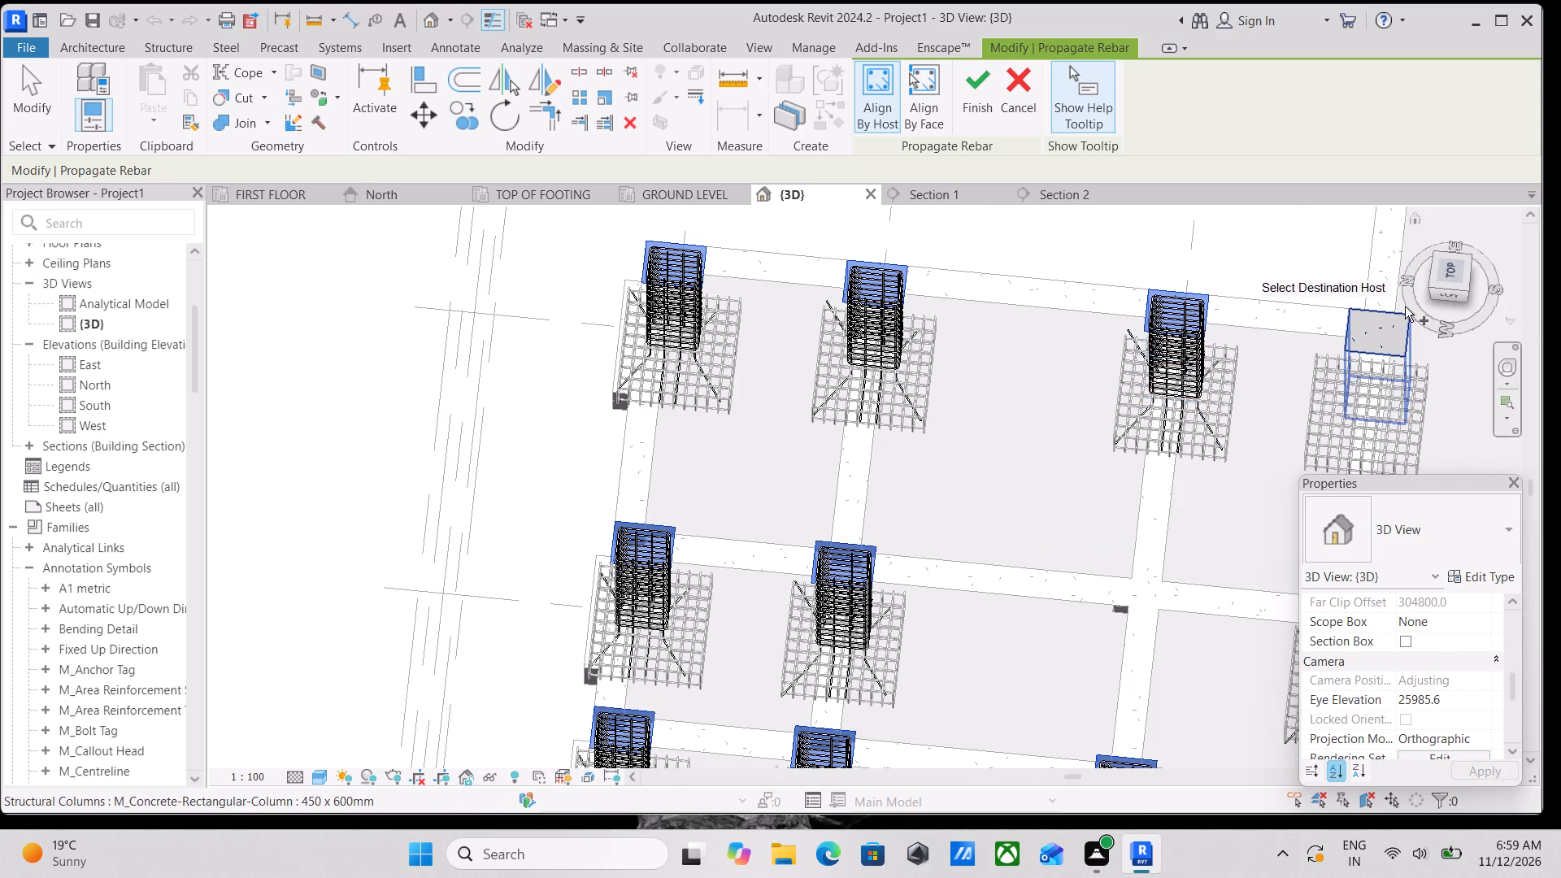
Add the last two columns of the back row as destination hosts and finish the rebar propagation.
{"action": "middle_click_drag", "start_coordinate": [1387, 309], "coordinate": [1259, 315]}
{"action": "left_click", "coordinate": [1250, 328]}
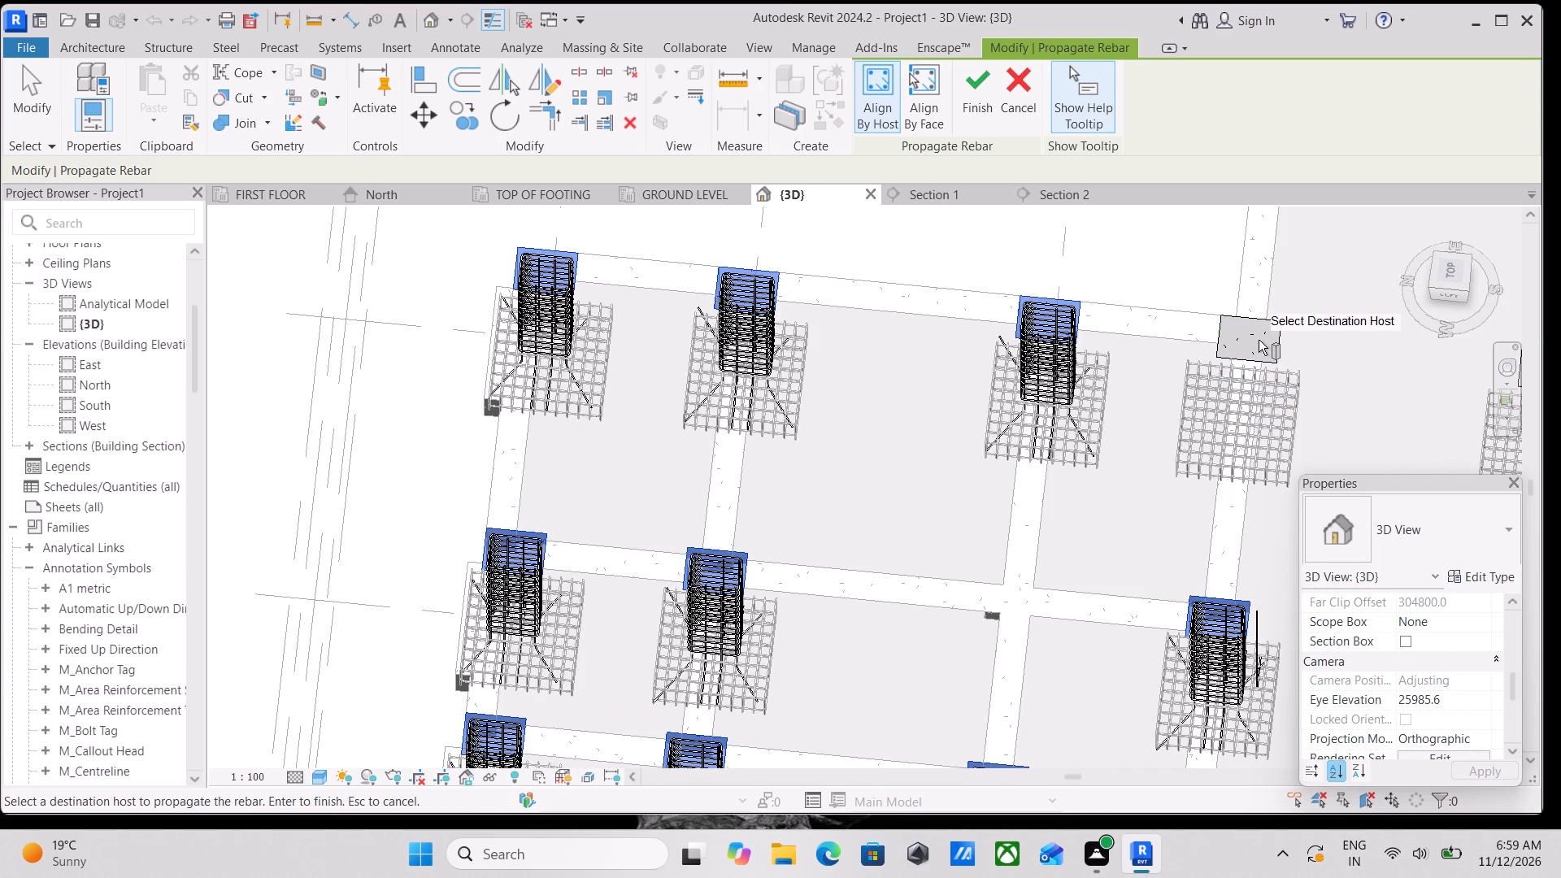
{"action": "left_click", "coordinate": [1272, 362]}
{"action": "scroll", "coordinate": [1275, 346], "scroll_direction": "down", "scroll_amount": 2}
{"action": "middle_click_drag", "start_coordinate": [1272, 346], "coordinate": [1191, 331]}
{"action": "middle_click_drag", "start_coordinate": [1306, 305], "coordinate": [1229, 300]}
{"action": "left_click", "coordinate": [1341, 339]}
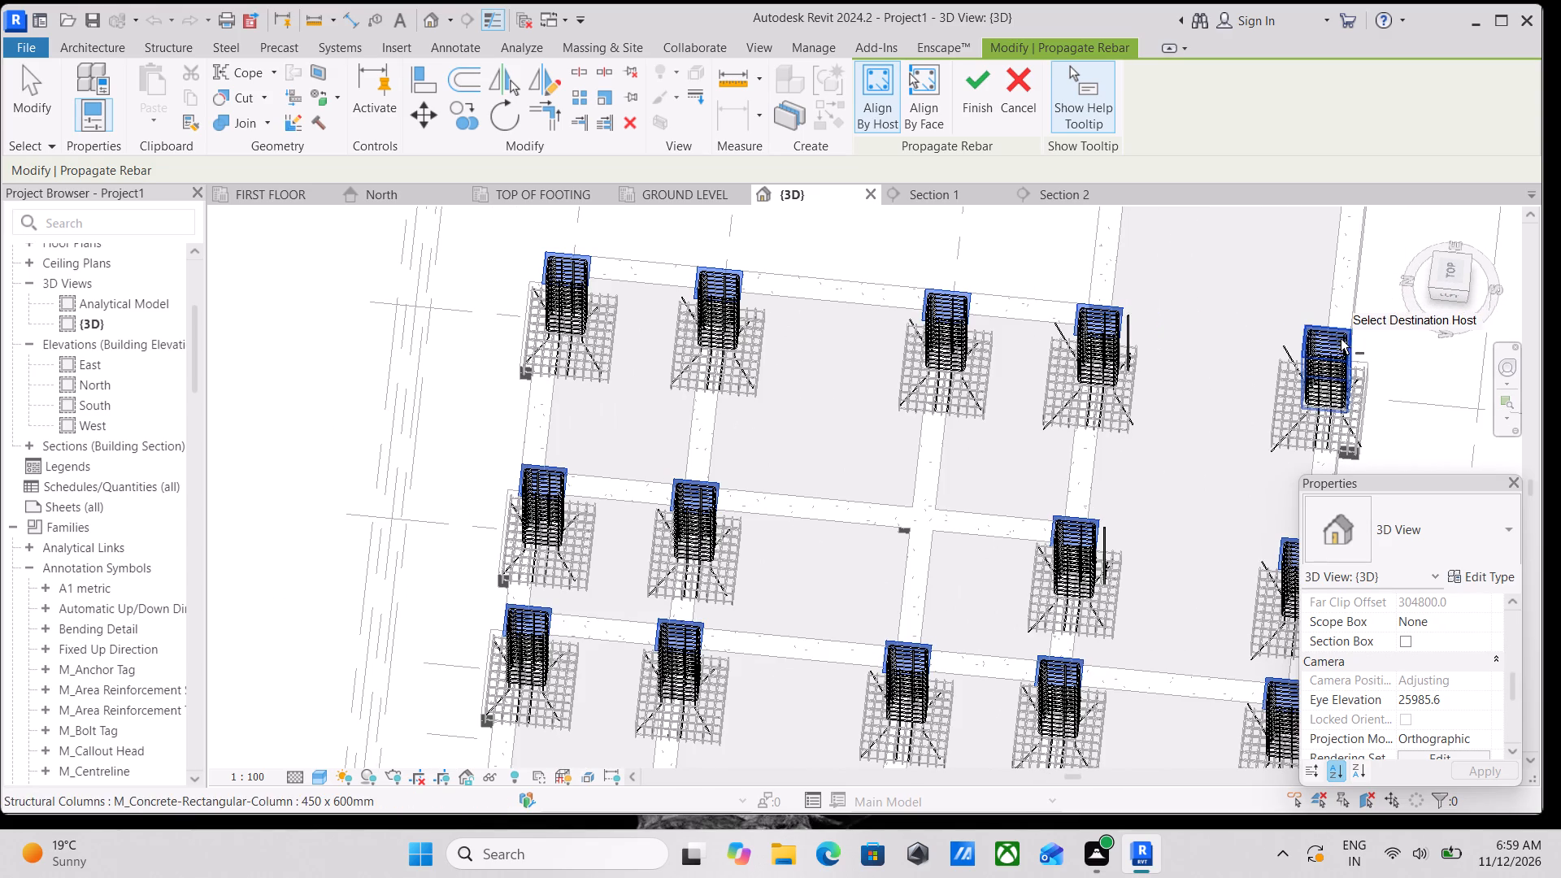
{"action": "scroll", "coordinate": [1340, 333], "scroll_direction": "down", "scroll_amount": 3}
{"action": "middle_click_drag", "start_coordinate": [1336, 333], "coordinate": [1296, 502]}
{"action": "scroll", "coordinate": [1302, 411], "scroll_direction": "down", "scroll_amount": 2}
{"action": "middle_click_drag", "start_coordinate": [1302, 397], "coordinate": [1295, 301]}
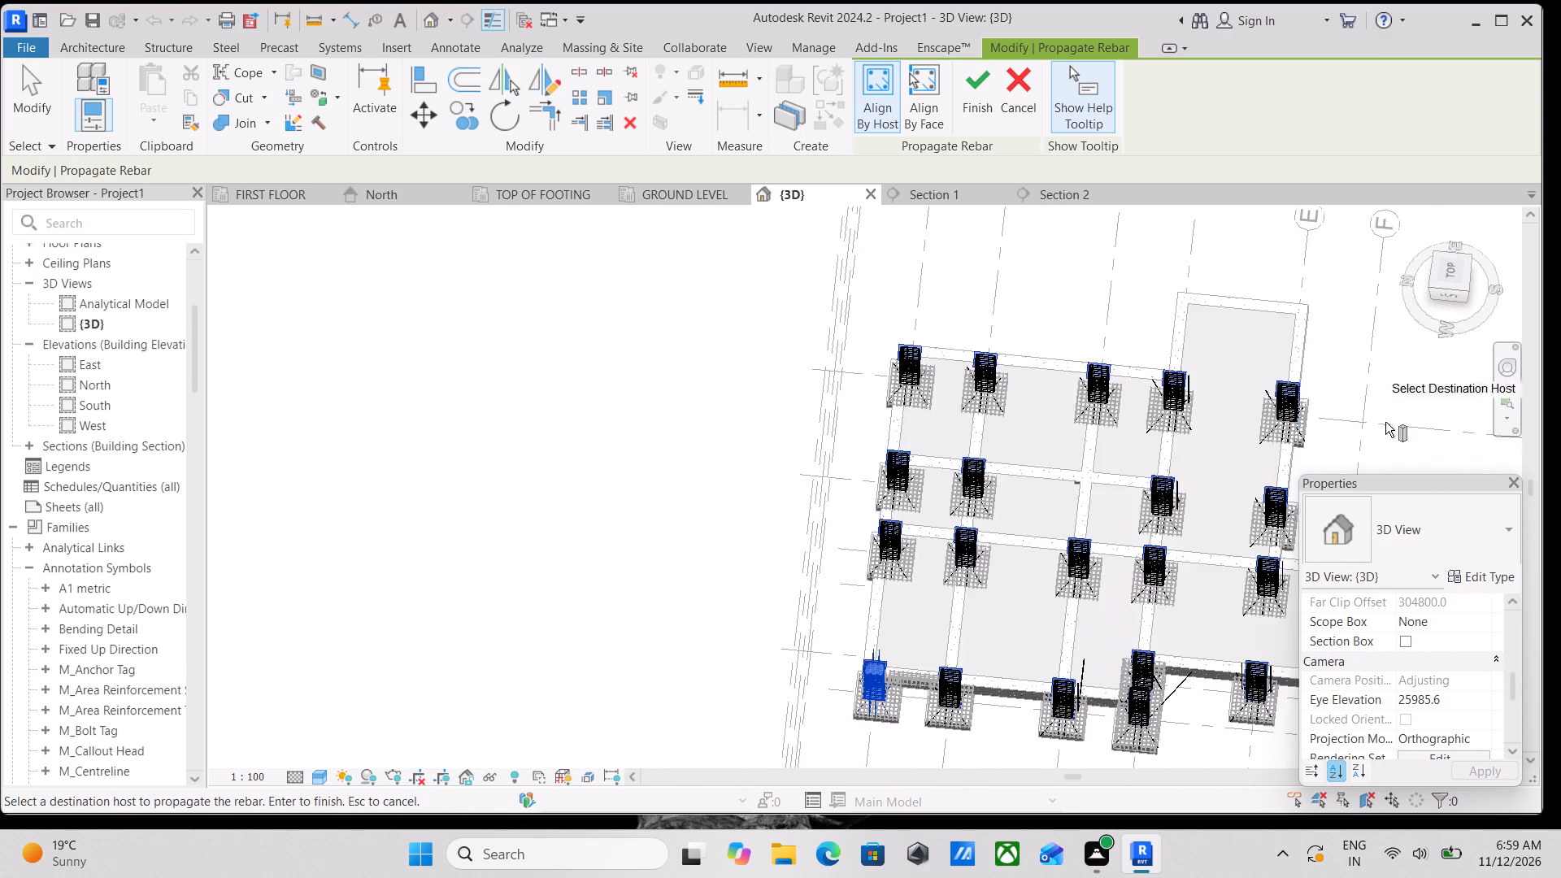
{"action": "scroll", "coordinate": [1381, 454], "scroll_direction": "down", "scroll_amount": 1}
{"action": "middle_click_drag", "start_coordinate": [1341, 422], "coordinate": [1211, 265]}
{"action": "middle_click_drag", "start_coordinate": [1336, 396], "coordinate": [1221, 326]}
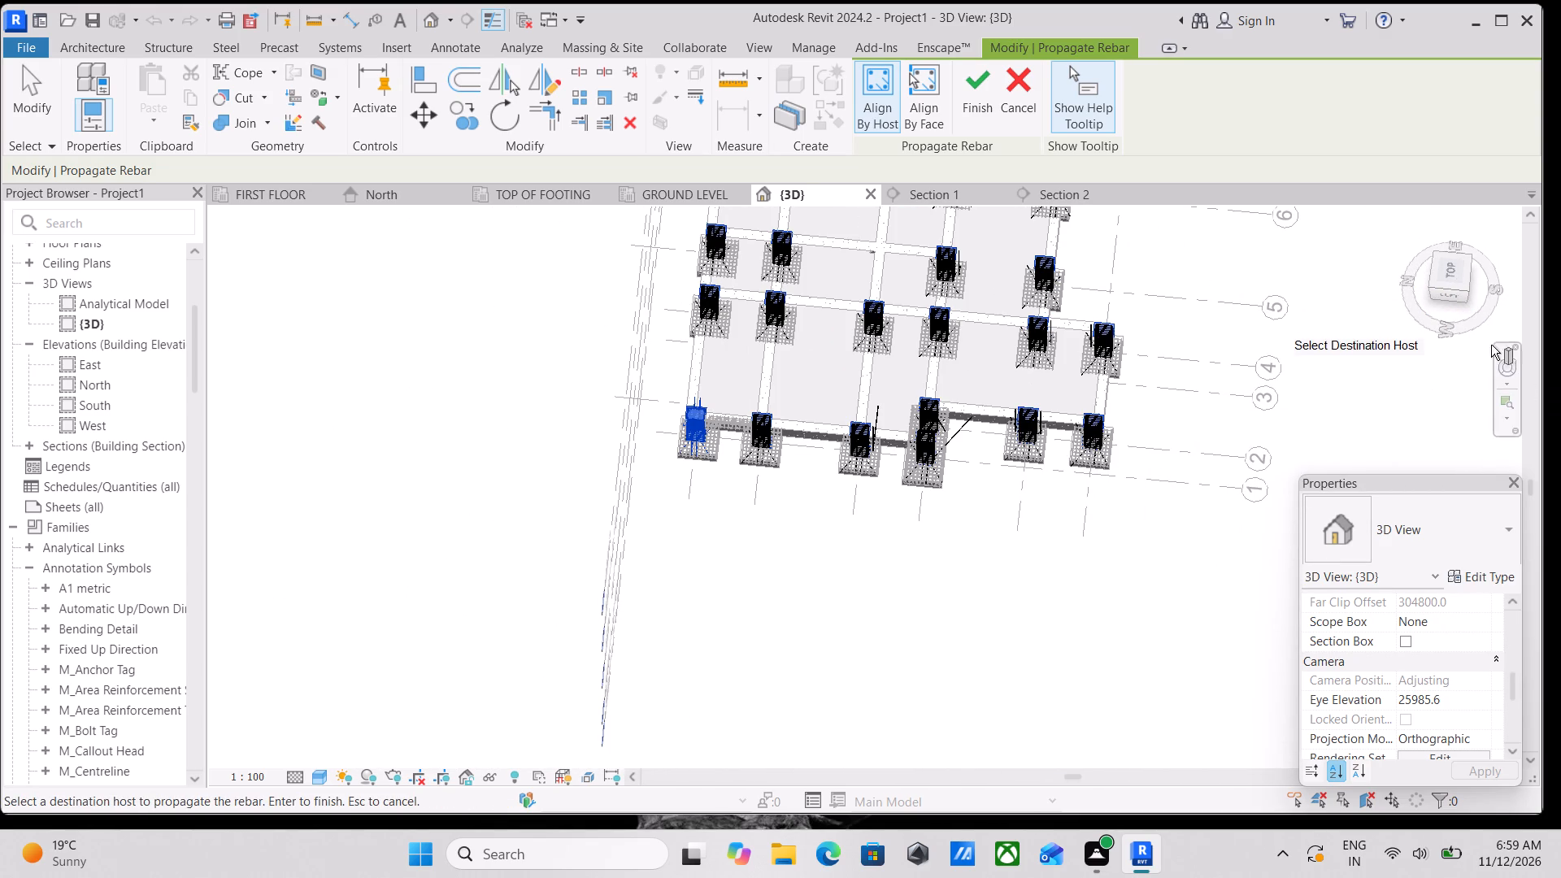
{"action": "left_click", "coordinate": [979, 80]}
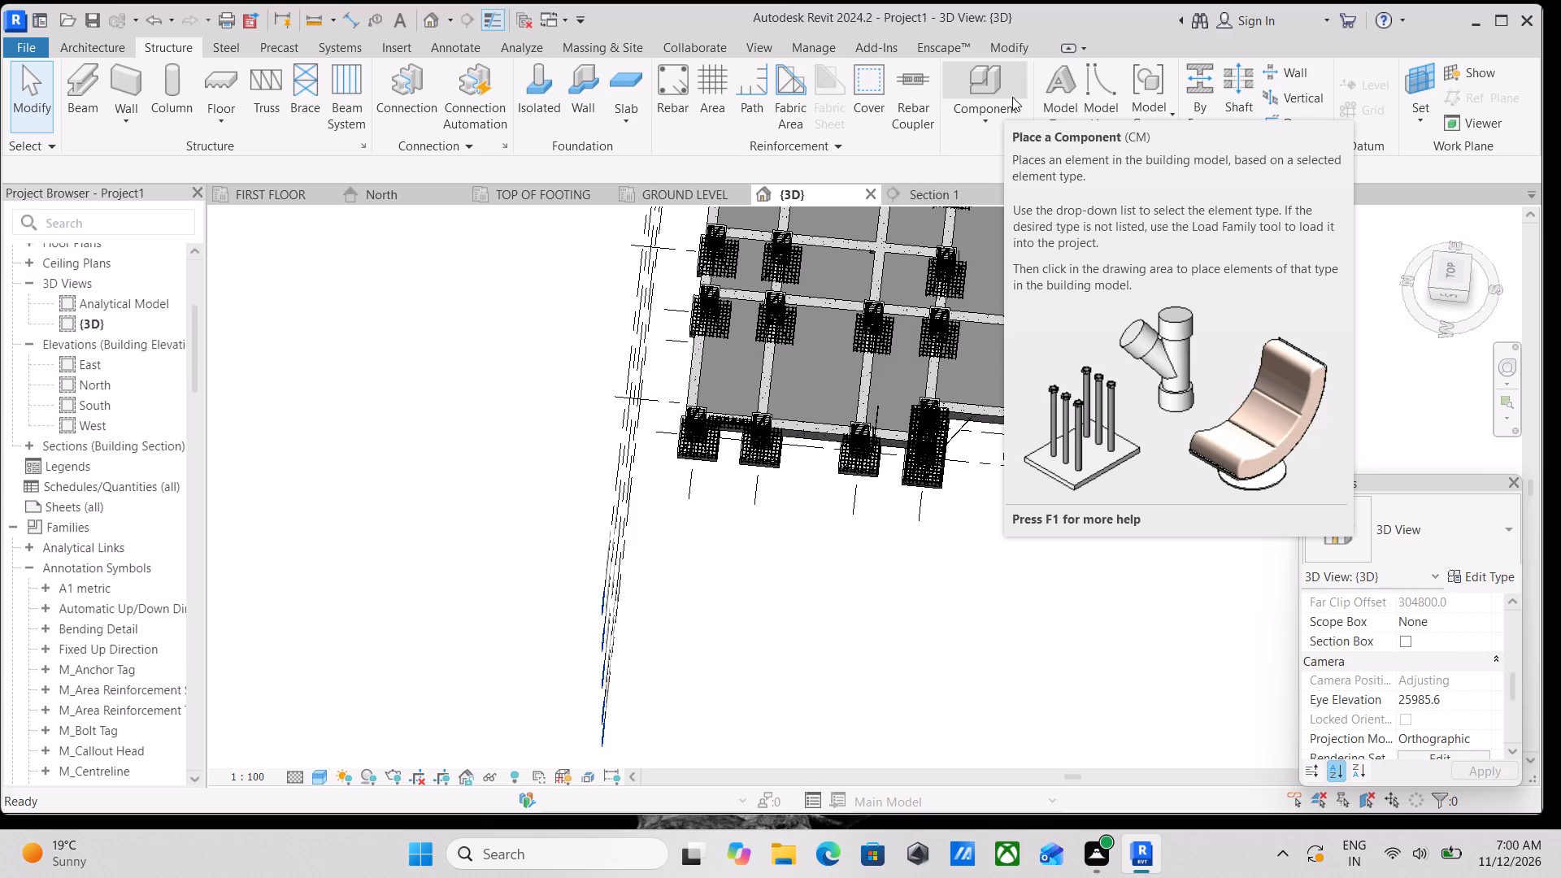
Examine the propagated column and footing reinforcement along the front rows for bars extending outside their footings.
{"action": "scroll", "coordinate": [1000, 163], "scroll_direction": "up", "scroll_amount": 1}
{"action": "scroll", "coordinate": [1073, 305], "scroll_direction": "up", "scroll_amount": 2}
{"action": "scroll", "coordinate": [1063, 324], "scroll_direction": "down", "scroll_amount": 2}
{"action": "middle_click_drag", "start_coordinate": [1065, 327], "coordinate": [1069, 363]}
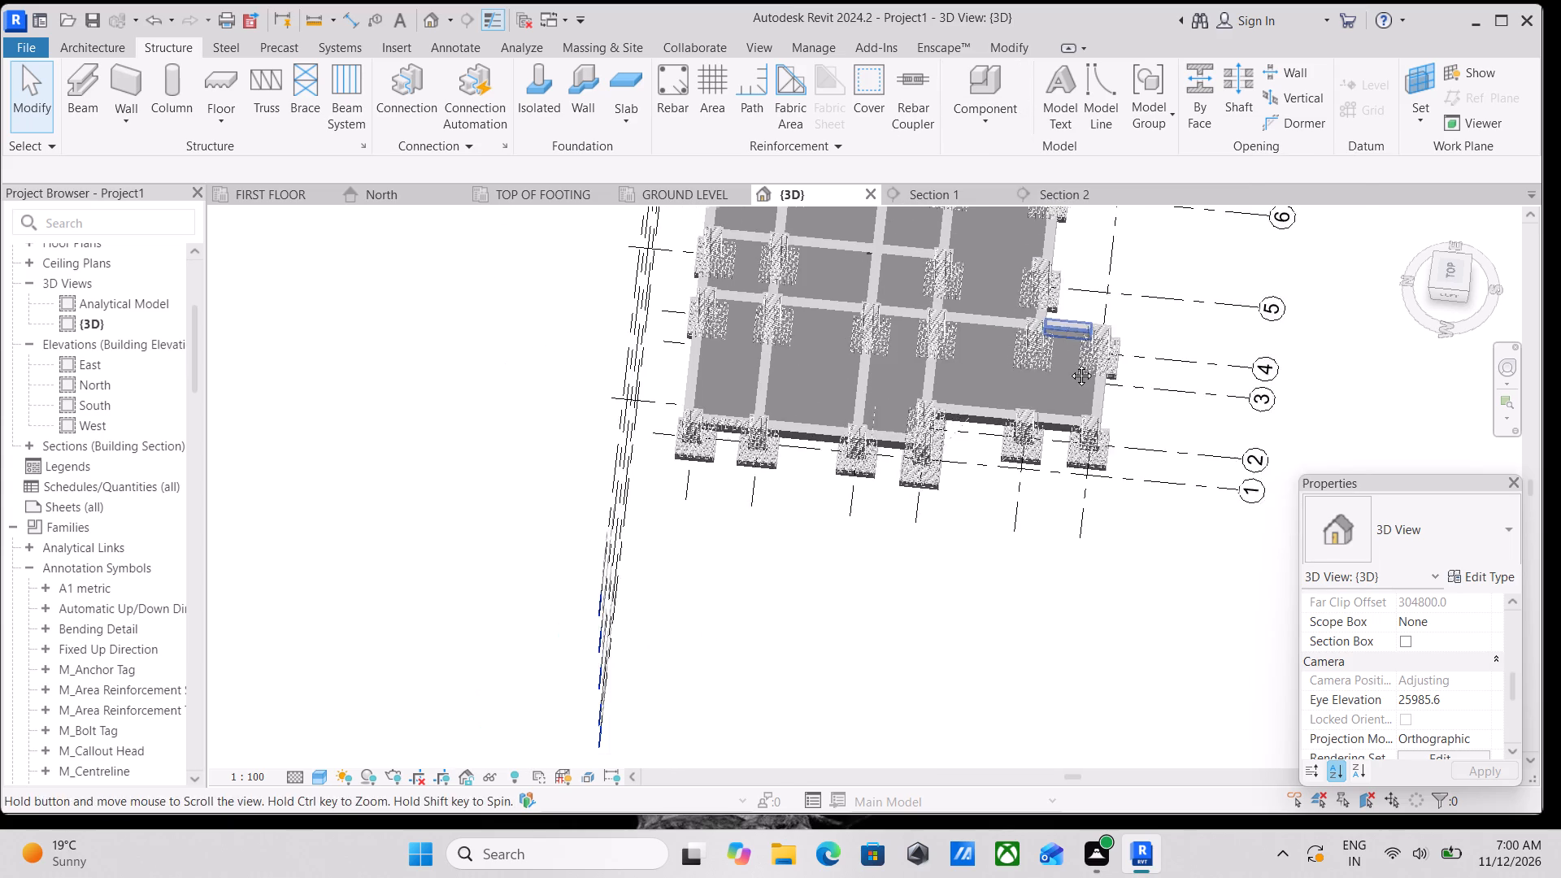
{"action": "middle_click_drag", "start_coordinate": [1069, 363], "coordinate": [1074, 419]}
{"action": "middle_click_drag", "start_coordinate": [1122, 395], "coordinate": [1124, 584]}
{"action": "scroll", "coordinate": [1121, 575], "scroll_direction": "up", "scroll_amount": 3}
{"action": "middle_click_drag", "start_coordinate": [1072, 545], "coordinate": [1104, 382]}
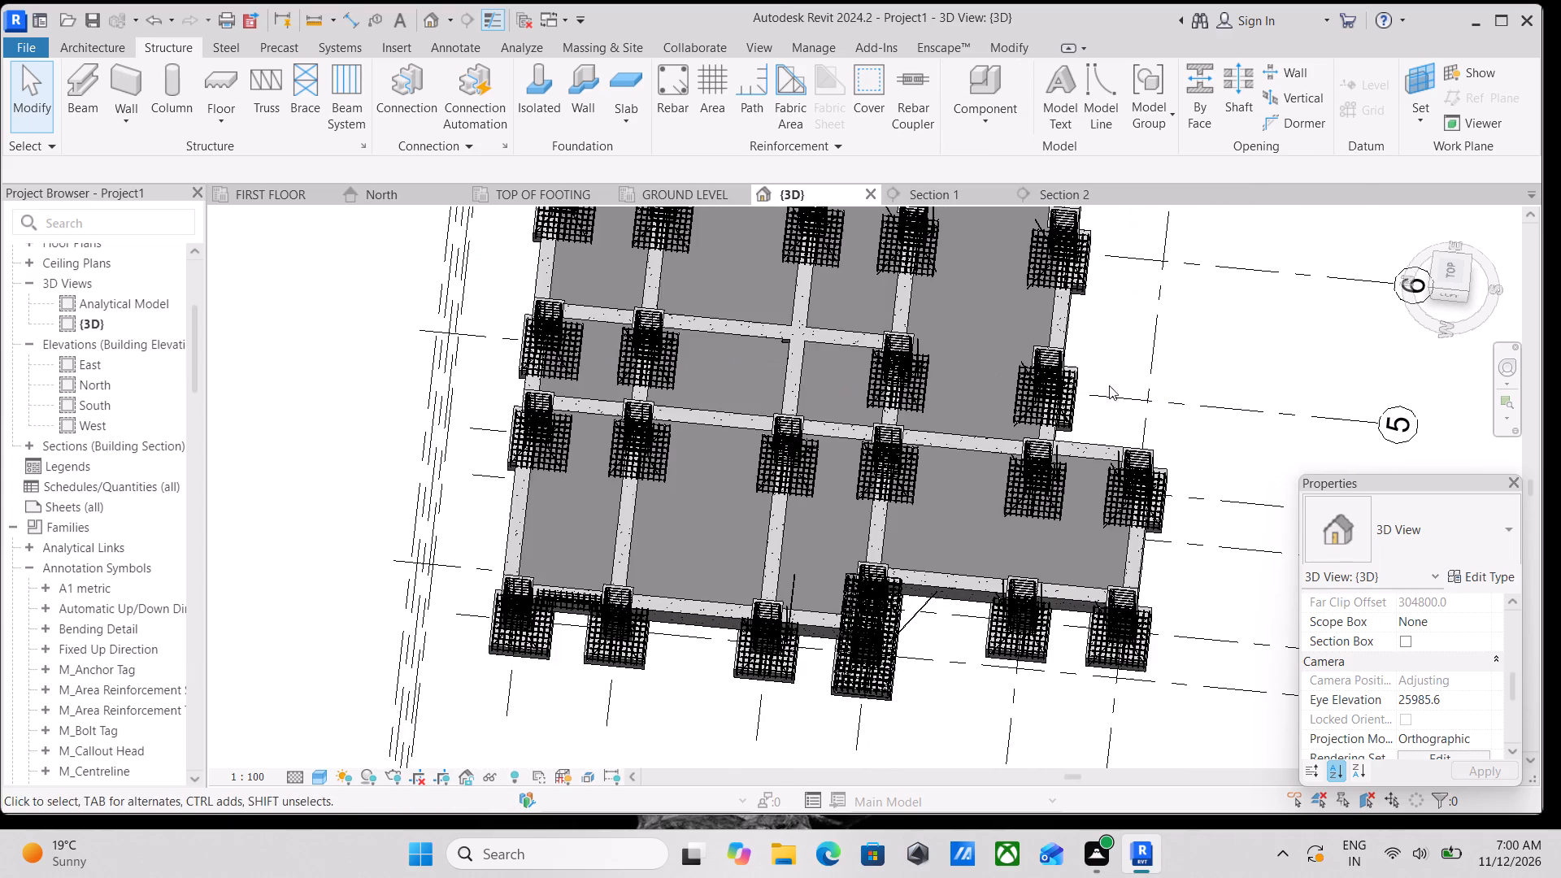
{"action": "middle_click_drag", "start_coordinate": [1025, 532], "coordinate": [1081, 478]}
{"action": "scroll", "coordinate": [1103, 564], "scroll_direction": "up", "scroll_amount": 1}
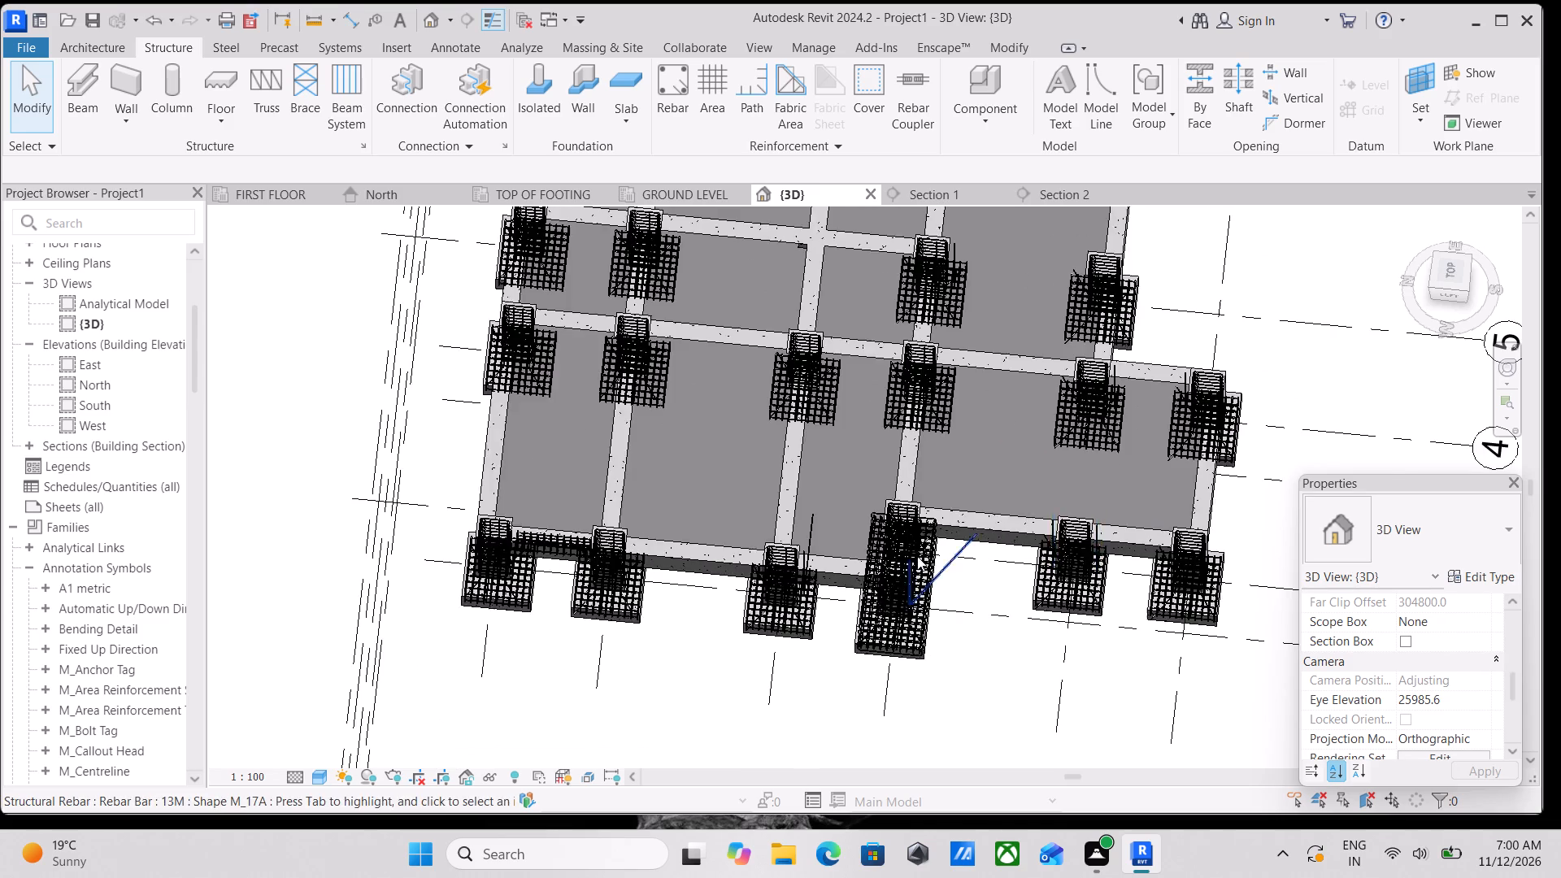
{"action": "scroll", "coordinate": [912, 557], "scroll_direction": "up", "scroll_amount": 1}
From the top view, shorten the long diagonal M_17A bar at the combined footing so it ends within the footing.
{"action": "left_click", "coordinate": [1448, 273]}
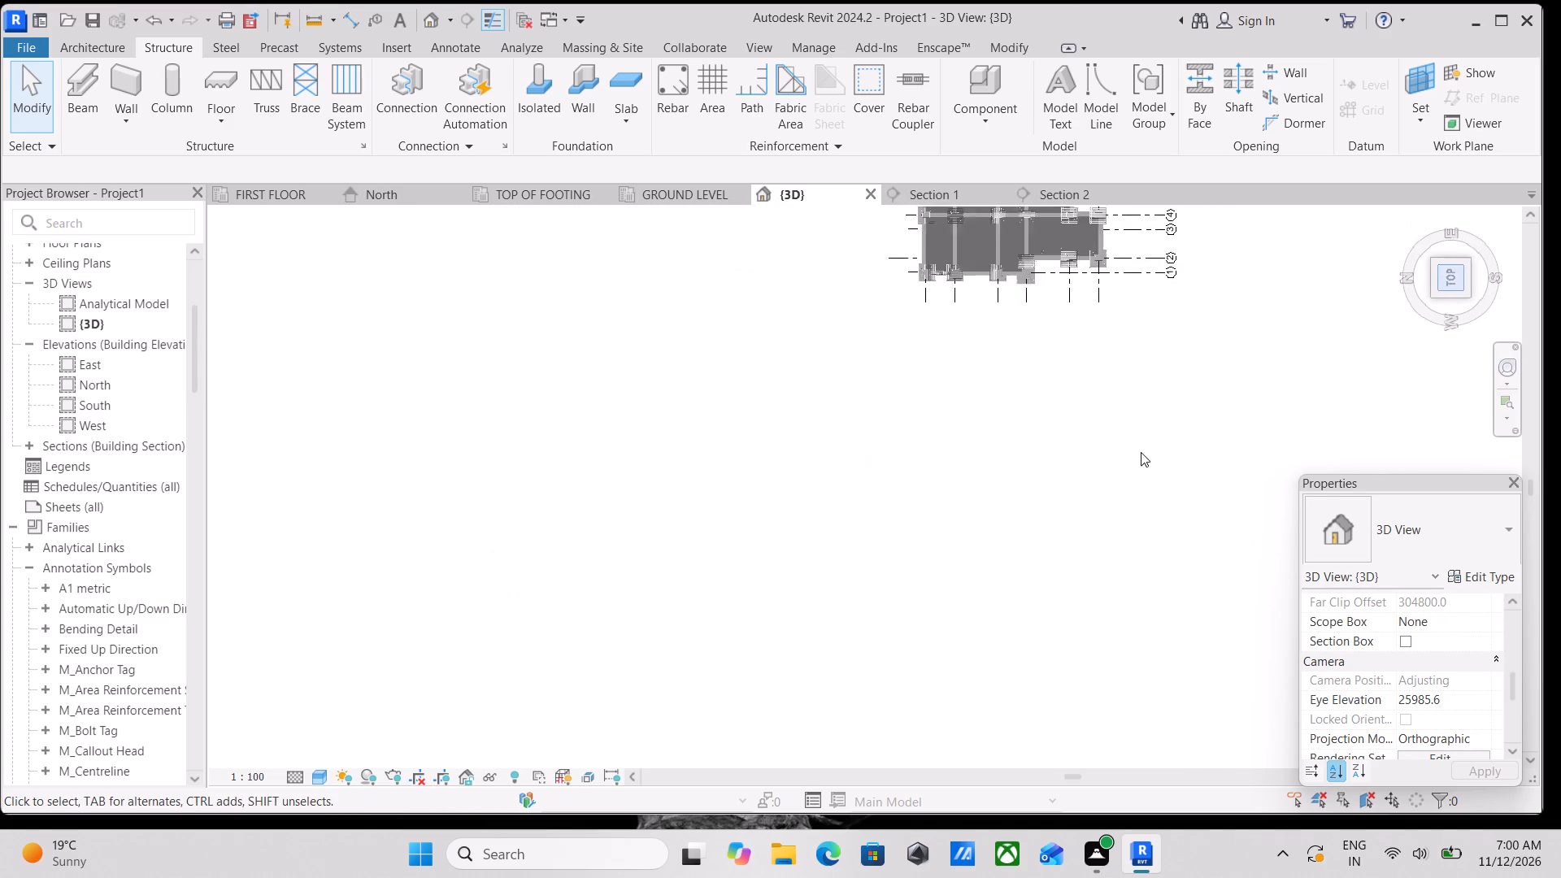
{"action": "scroll", "coordinate": [1097, 463], "scroll_direction": "up", "scroll_amount": 4}
{"action": "scroll", "coordinate": [986, 569], "scroll_direction": "up", "scroll_amount": 4}
{"action": "middle_click_drag", "start_coordinate": [972, 586], "coordinate": [1220, 475]}
{"action": "scroll", "coordinate": [932, 506], "scroll_direction": "up", "scroll_amount": 4}
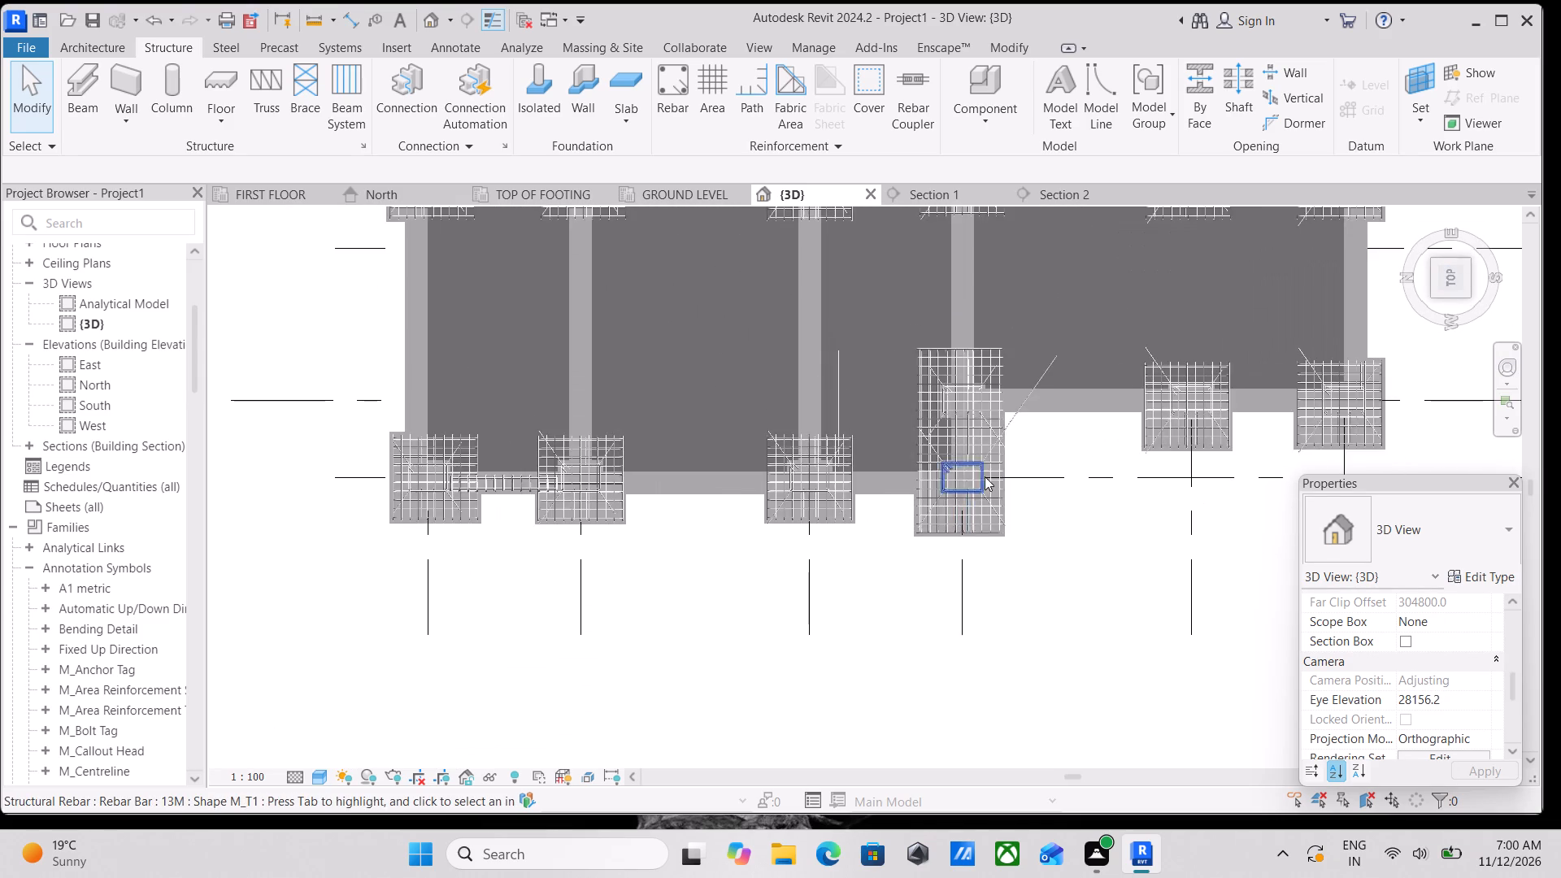
{"action": "scroll", "coordinate": [1015, 434], "scroll_direction": "up", "scroll_amount": 3}
{"action": "left_click", "coordinate": [1032, 384]}
{"action": "scroll", "coordinate": [1054, 339], "scroll_direction": "up", "scroll_amount": 2}
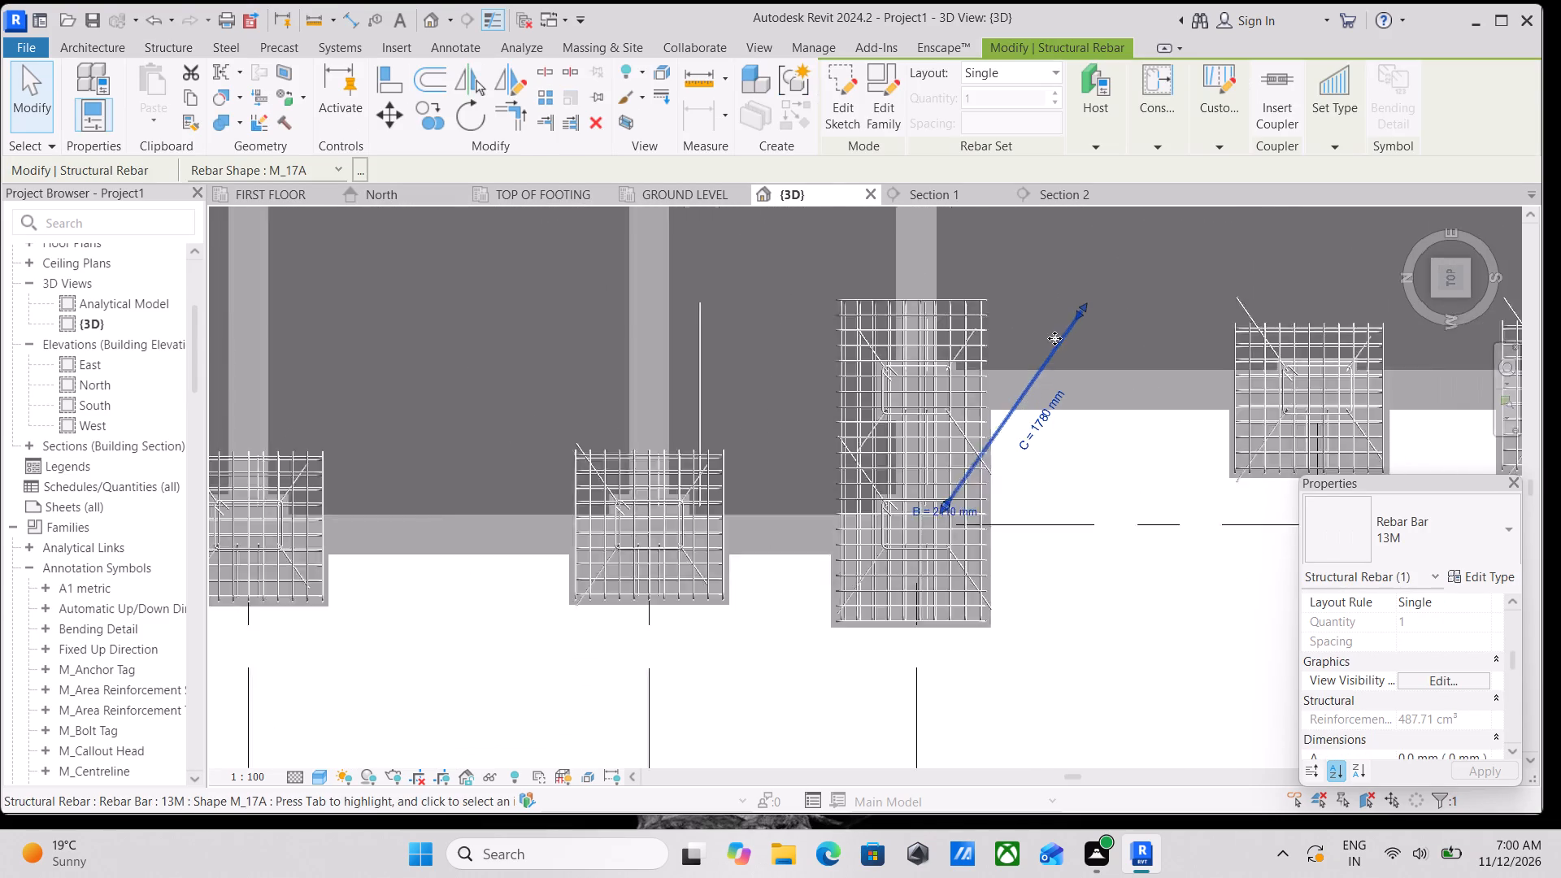
{"action": "scroll", "coordinate": [1054, 338], "scroll_direction": "up", "scroll_amount": 1}
{"action": "left_click_drag", "start_coordinate": [1082, 311], "coordinate": [1046, 345]}
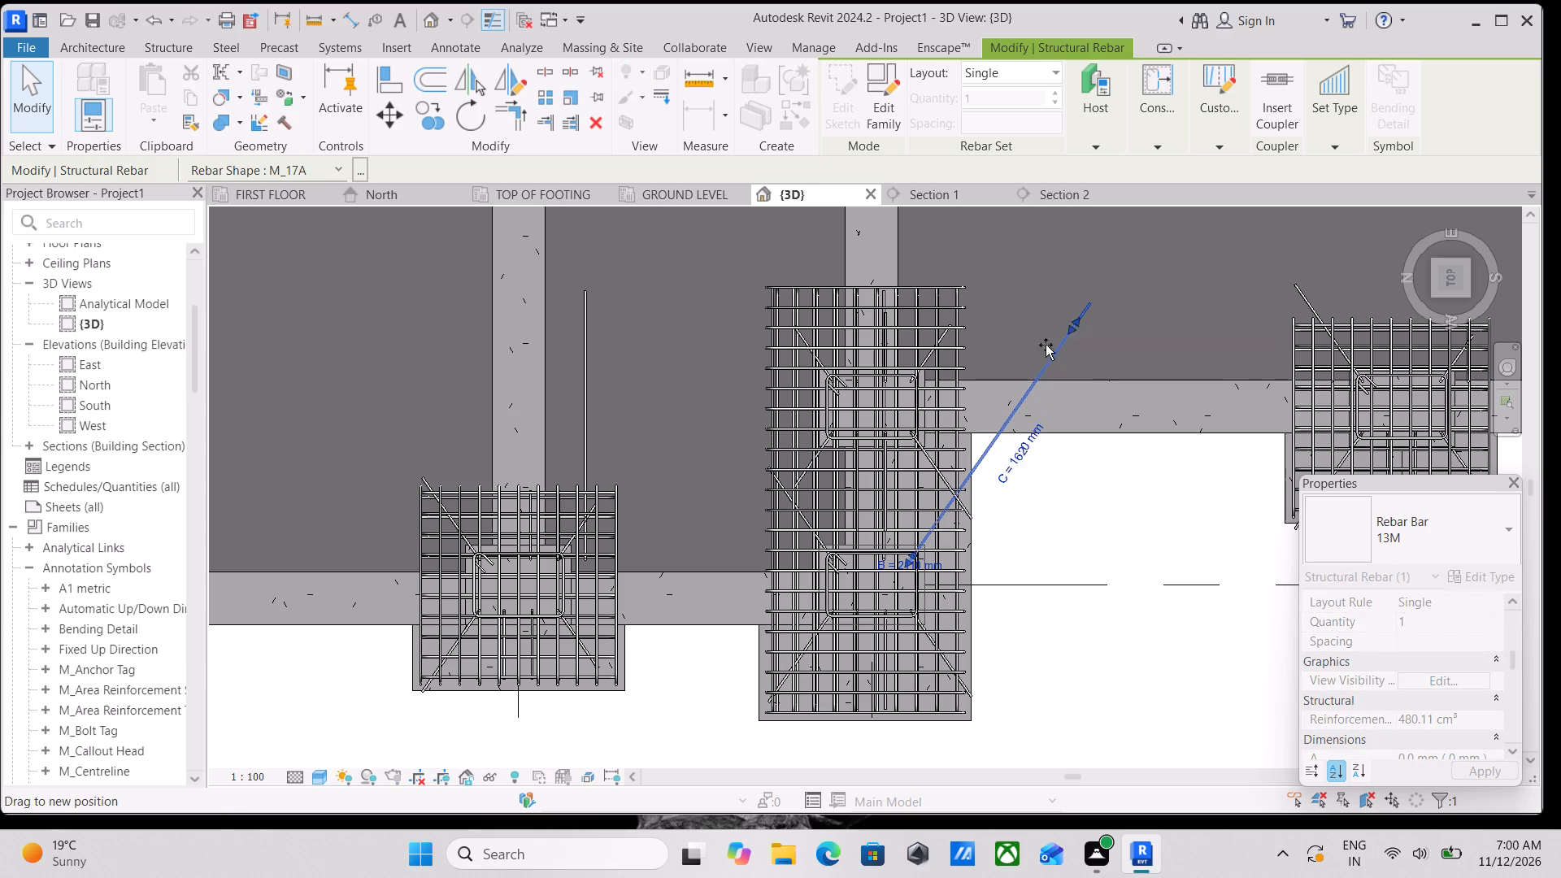
{"action": "left_click_drag", "start_coordinate": [1046, 345], "coordinate": [927, 491]}
Shorten the two-bar M_17A set spanning the combined footing and its neighbour so both bars end inside the footings.
{"action": "middle_click_drag", "start_coordinate": [933, 492], "coordinate": [1128, 418]}
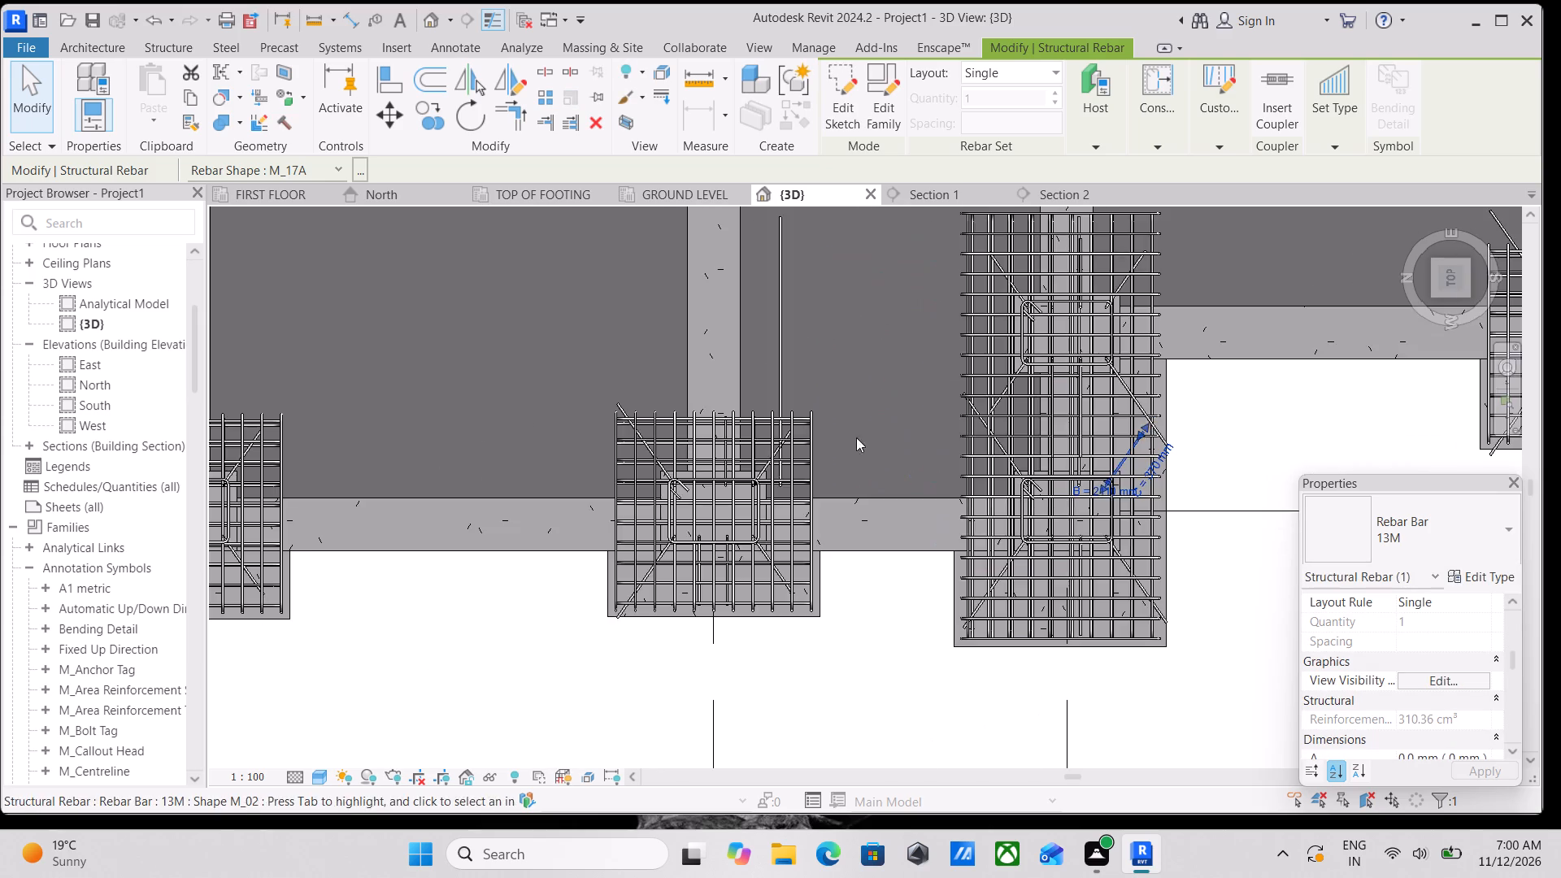
{"action": "middle_click_drag", "start_coordinate": [885, 437], "coordinate": [1050, 395]}
{"action": "left_click", "coordinate": [937, 259]}
{"action": "scroll", "coordinate": [955, 269], "scroll_direction": "down", "scroll_amount": 1}
{"action": "middle_click_drag", "start_coordinate": [956, 280], "coordinate": [969, 454]}
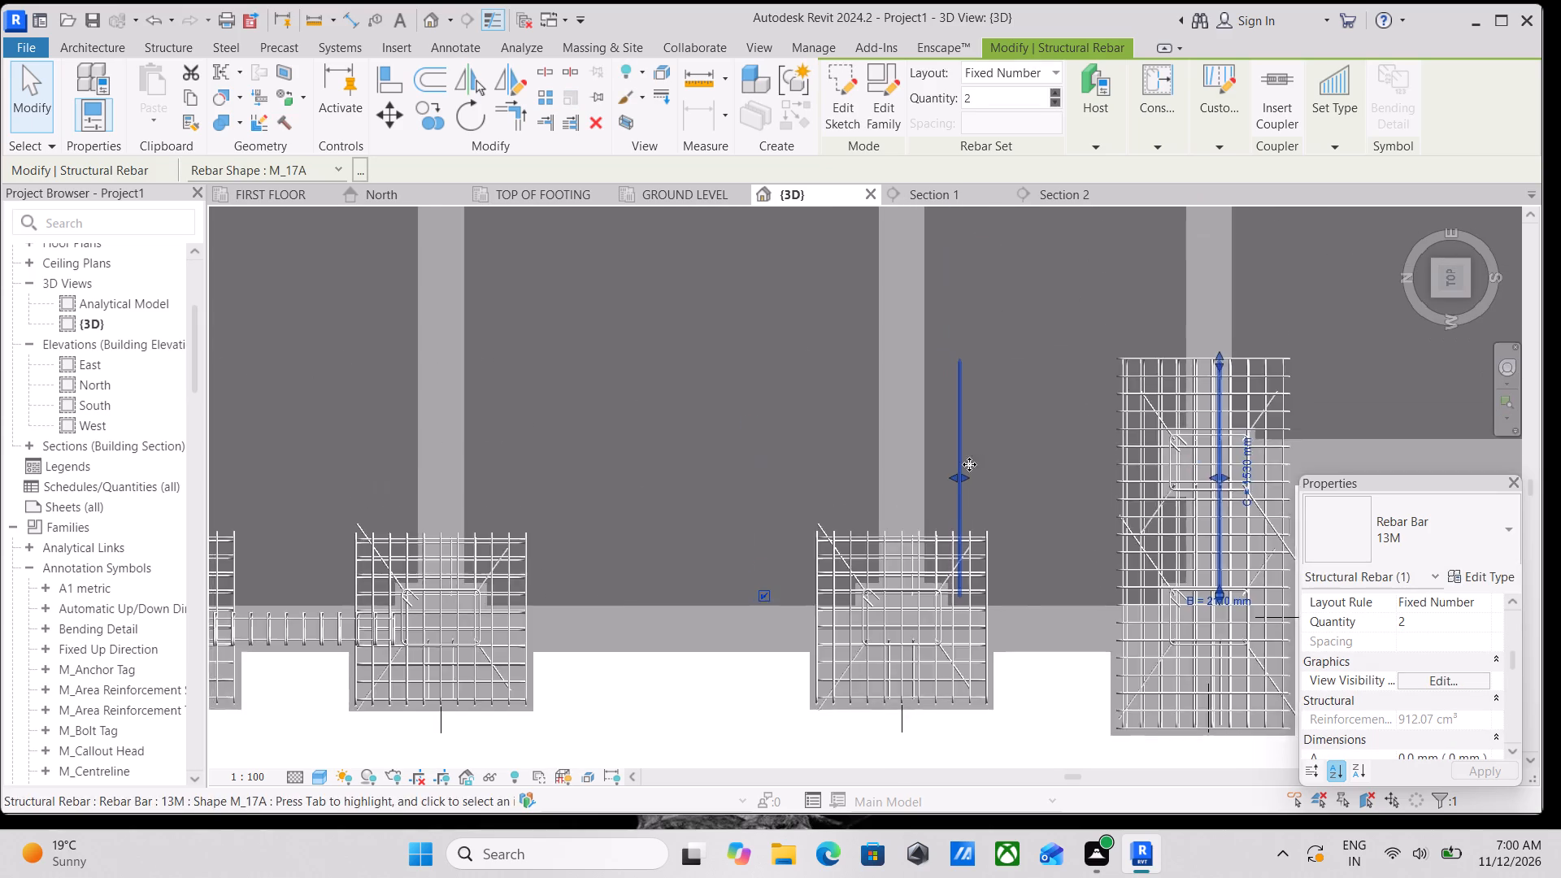
{"action": "scroll", "coordinate": [1051, 429], "scroll_direction": "down", "scroll_amount": 1}
{"action": "middle_click_drag", "start_coordinate": [1041, 411], "coordinate": [1020, 360]}
{"action": "left_click_drag", "start_coordinate": [1171, 320], "coordinate": [1172, 330]}
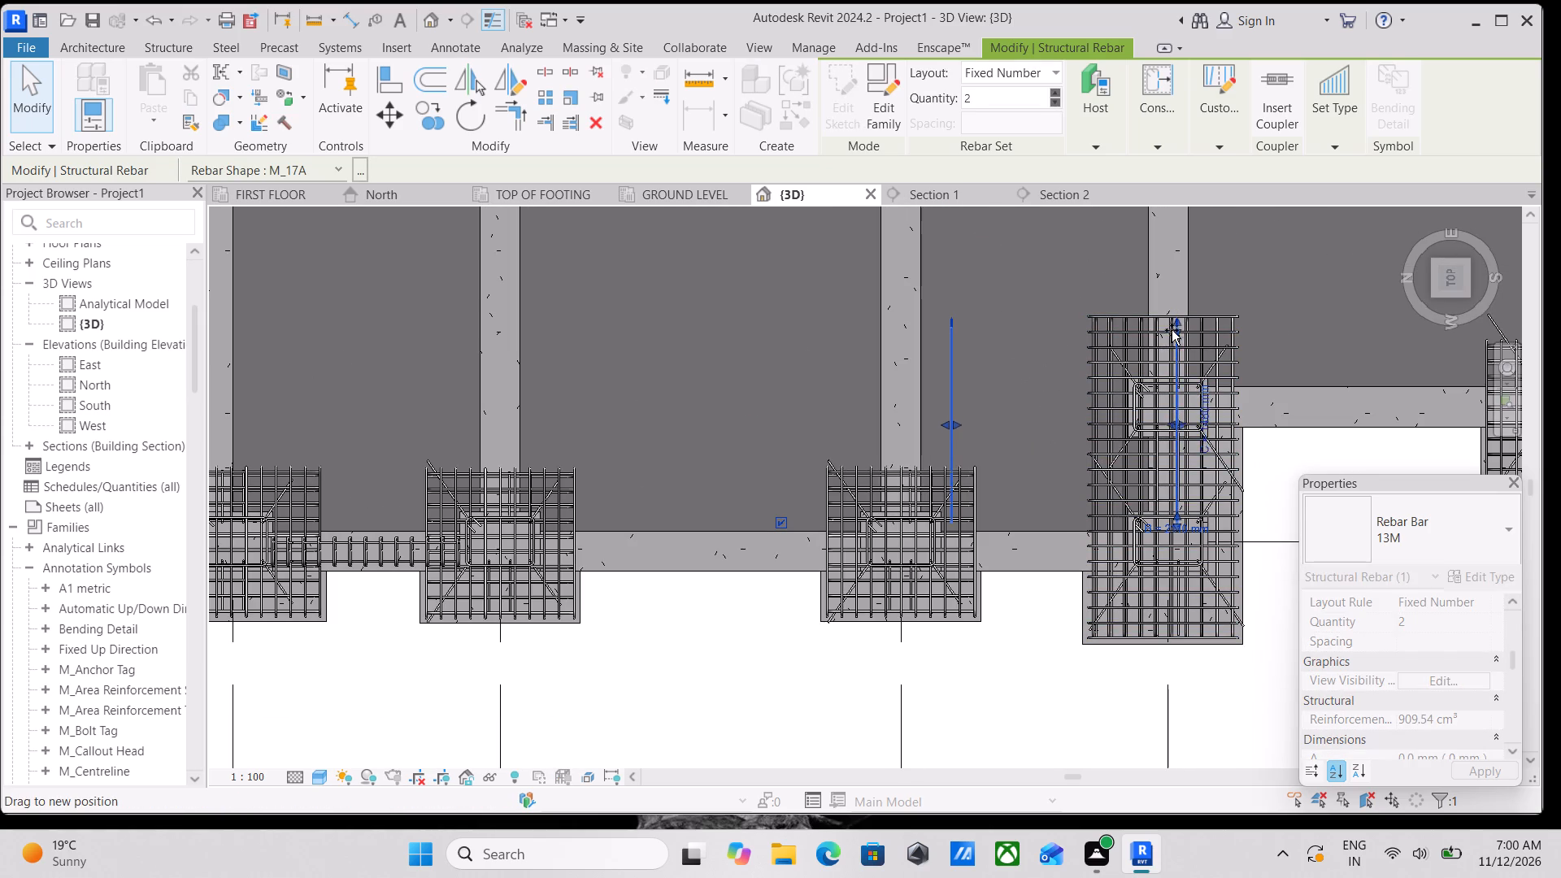
{"action": "left_click_drag", "start_coordinate": [1172, 330], "coordinate": [1163, 481]}
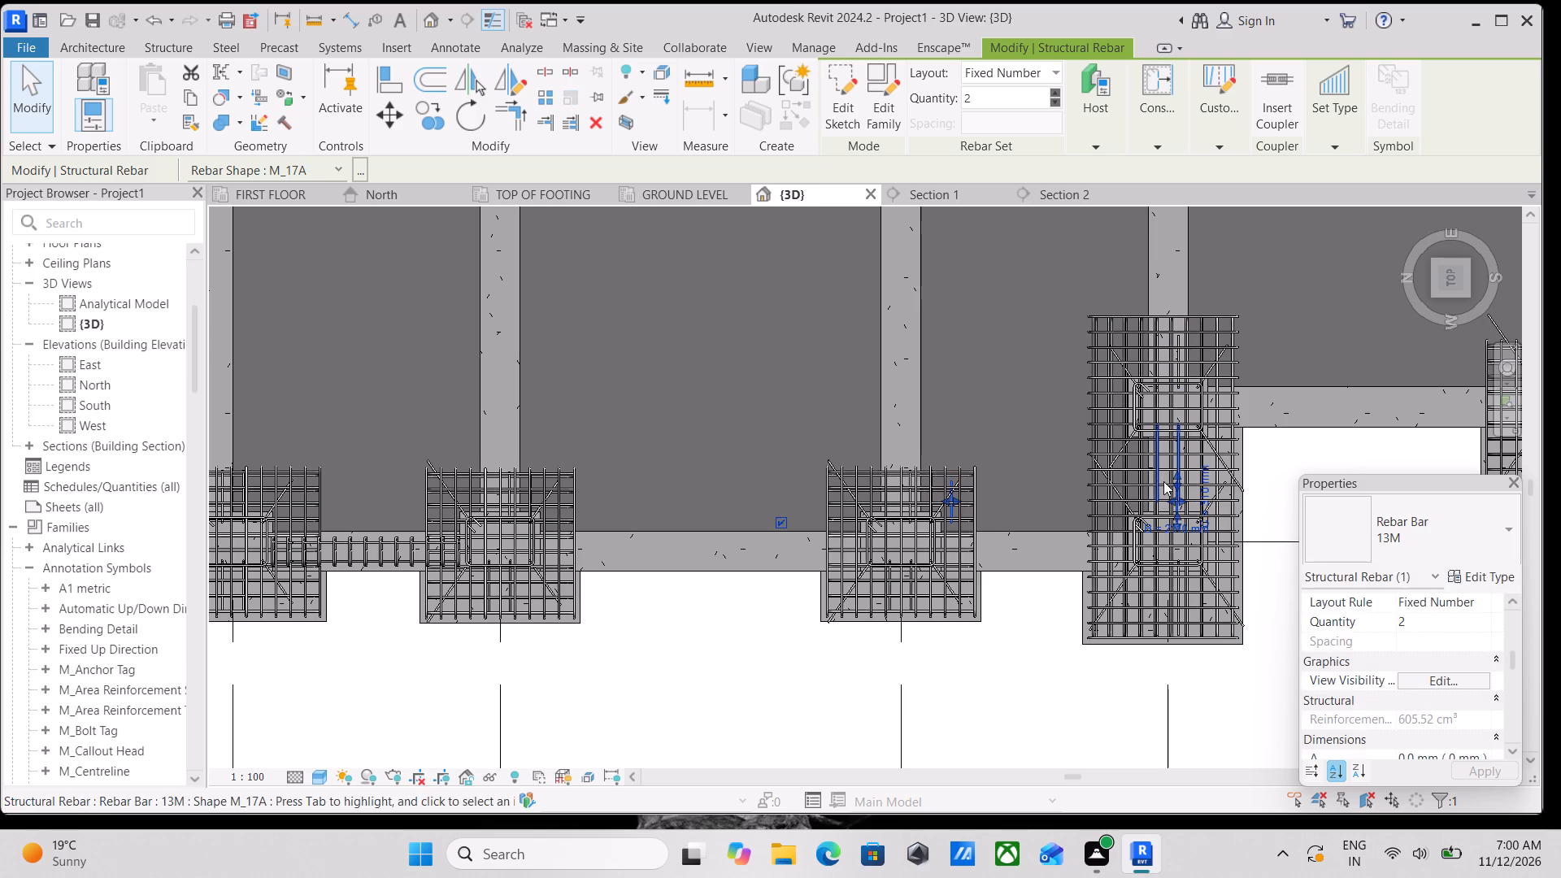
Shorten the diagonal M_17A bar at the footing between the combined footing and the end footing, keeping it inside the footing.
{"action": "middle_click_drag", "start_coordinate": [1163, 481], "coordinate": [1079, 462]}
{"action": "middle_click_drag", "start_coordinate": [1160, 441], "coordinate": [1065, 435]}
{"action": "scroll", "coordinate": [1200, 411], "scroll_direction": "down", "scroll_amount": 2}
{"action": "middle_click_drag", "start_coordinate": [1194, 410], "coordinate": [1013, 407]}
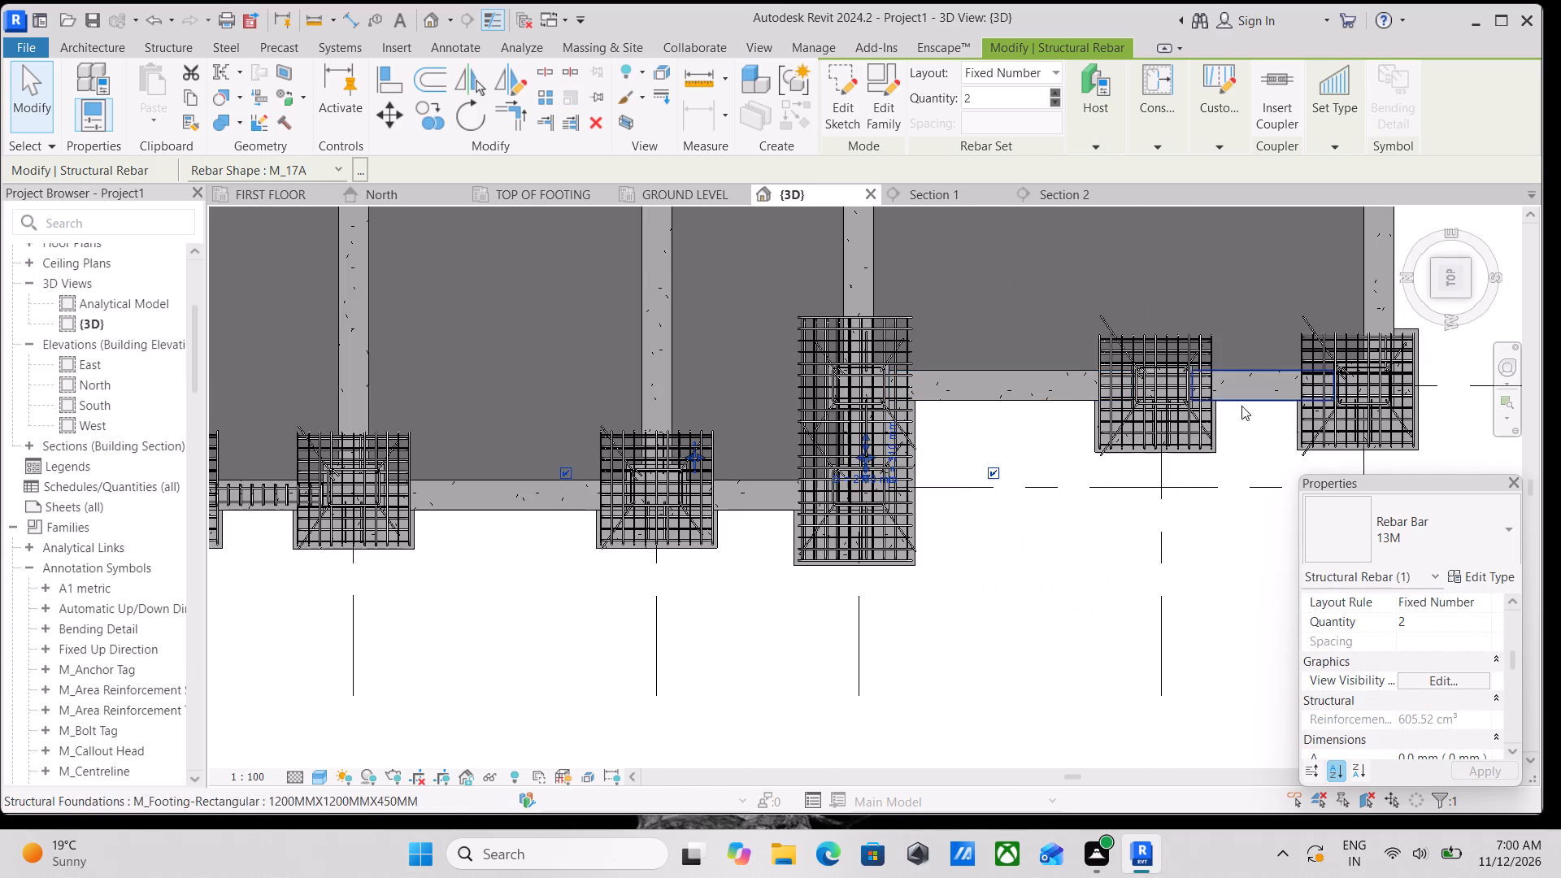
{"action": "middle_click_drag", "start_coordinate": [1240, 406], "coordinate": [1101, 472]}
{"action": "scroll", "coordinate": [947, 363], "scroll_direction": "up", "scroll_amount": 3}
{"action": "left_click", "coordinate": [989, 408]}
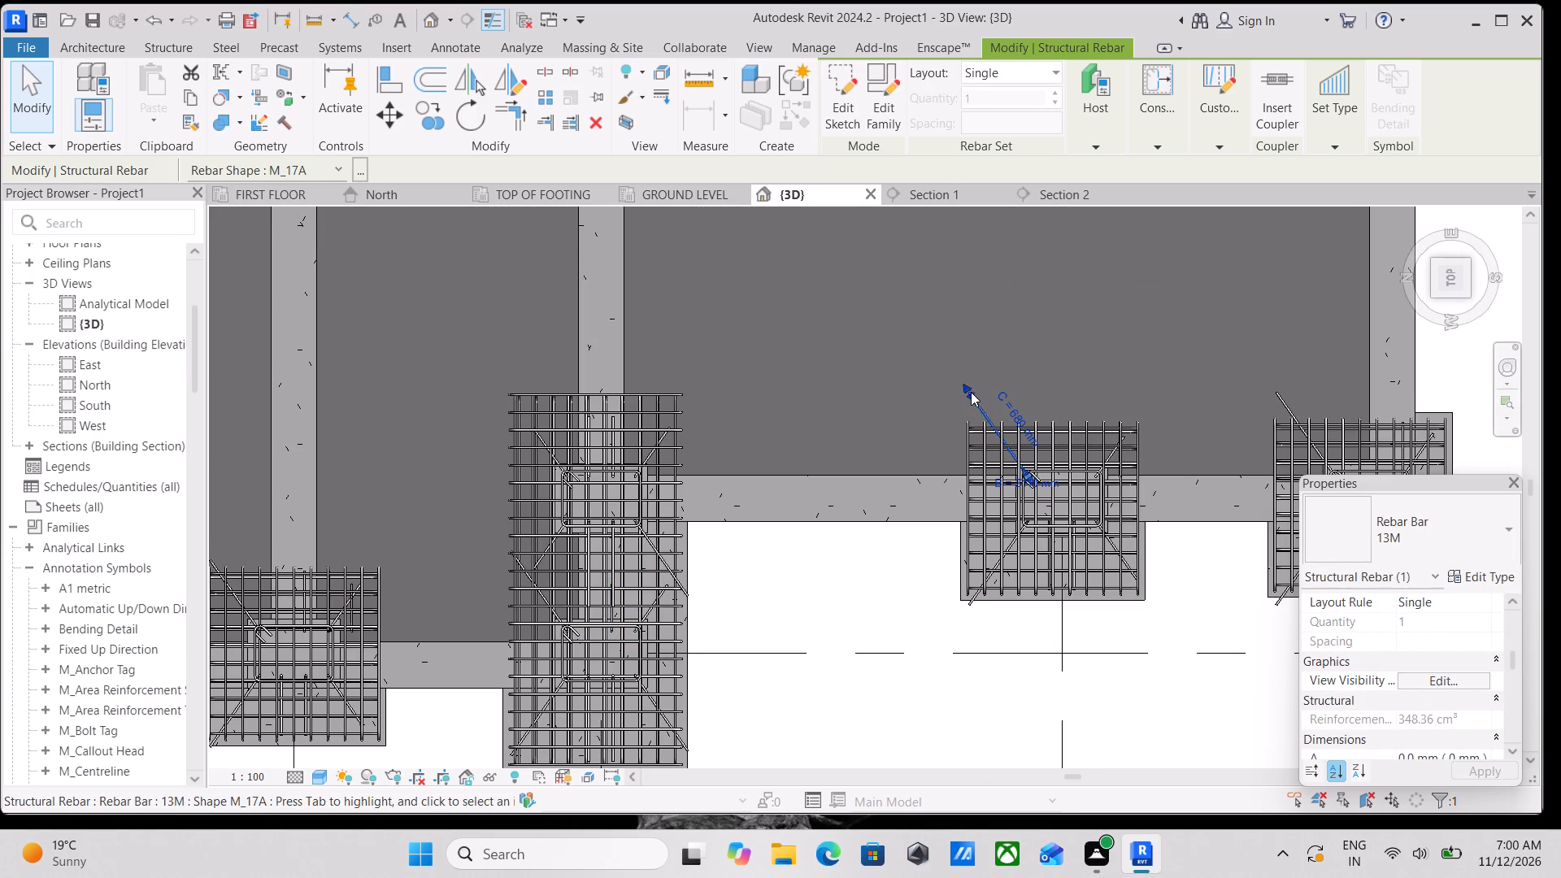
{"action": "left_click_drag", "start_coordinate": [969, 390], "coordinate": [998, 438]}
Shorten the diagonal M_17A bar that extends past the upper corner of the end footing in the same row.
{"action": "middle_click_drag", "start_coordinate": [1021, 446], "coordinate": [943, 405]}
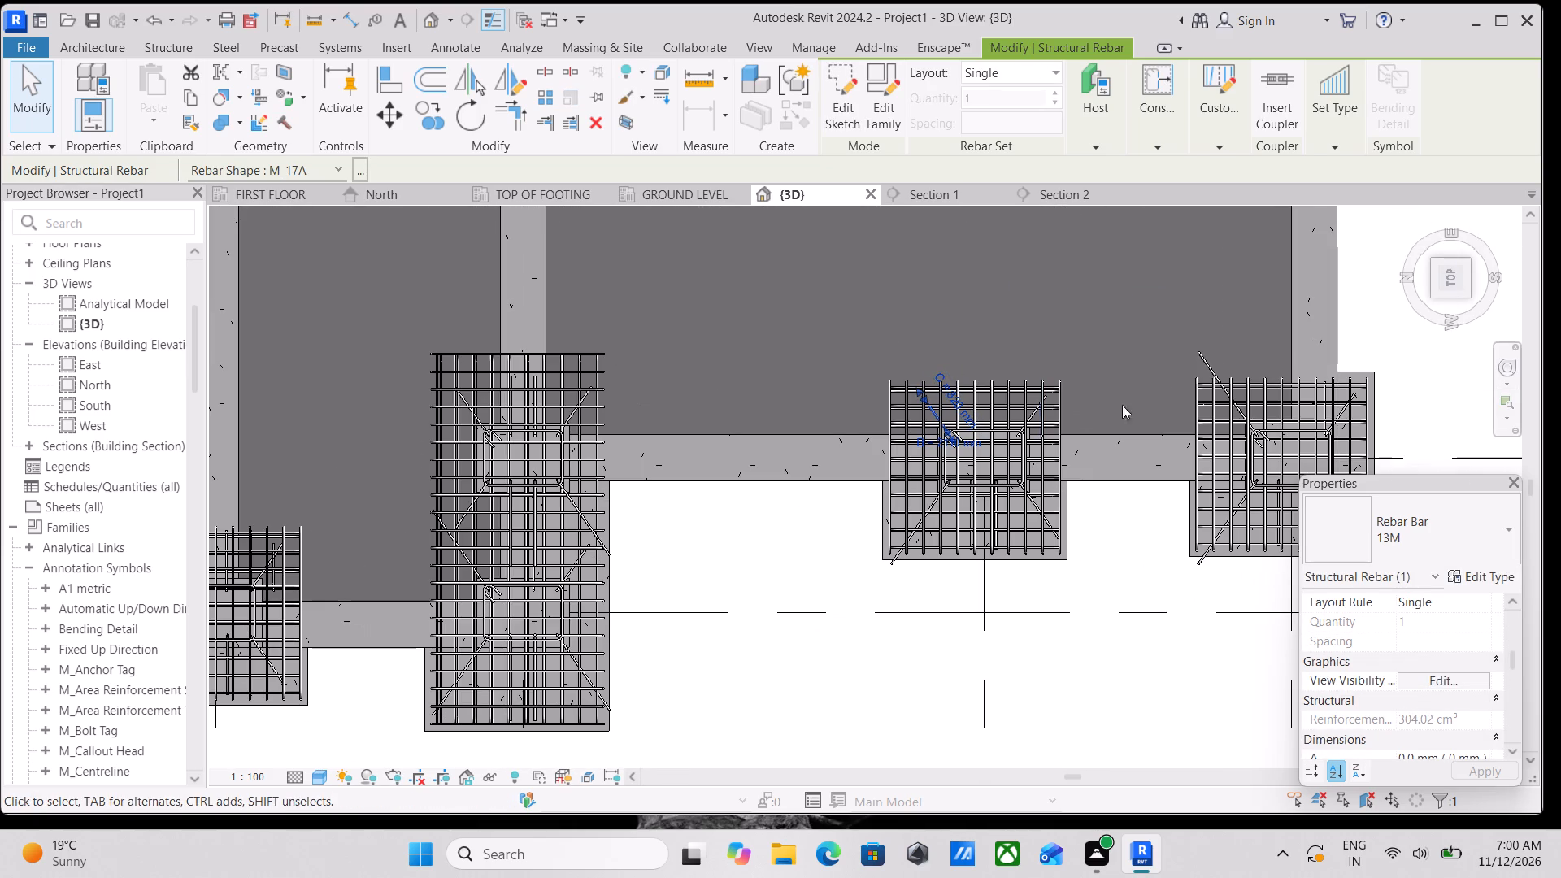
{"action": "left_click", "coordinate": [1193, 354]}
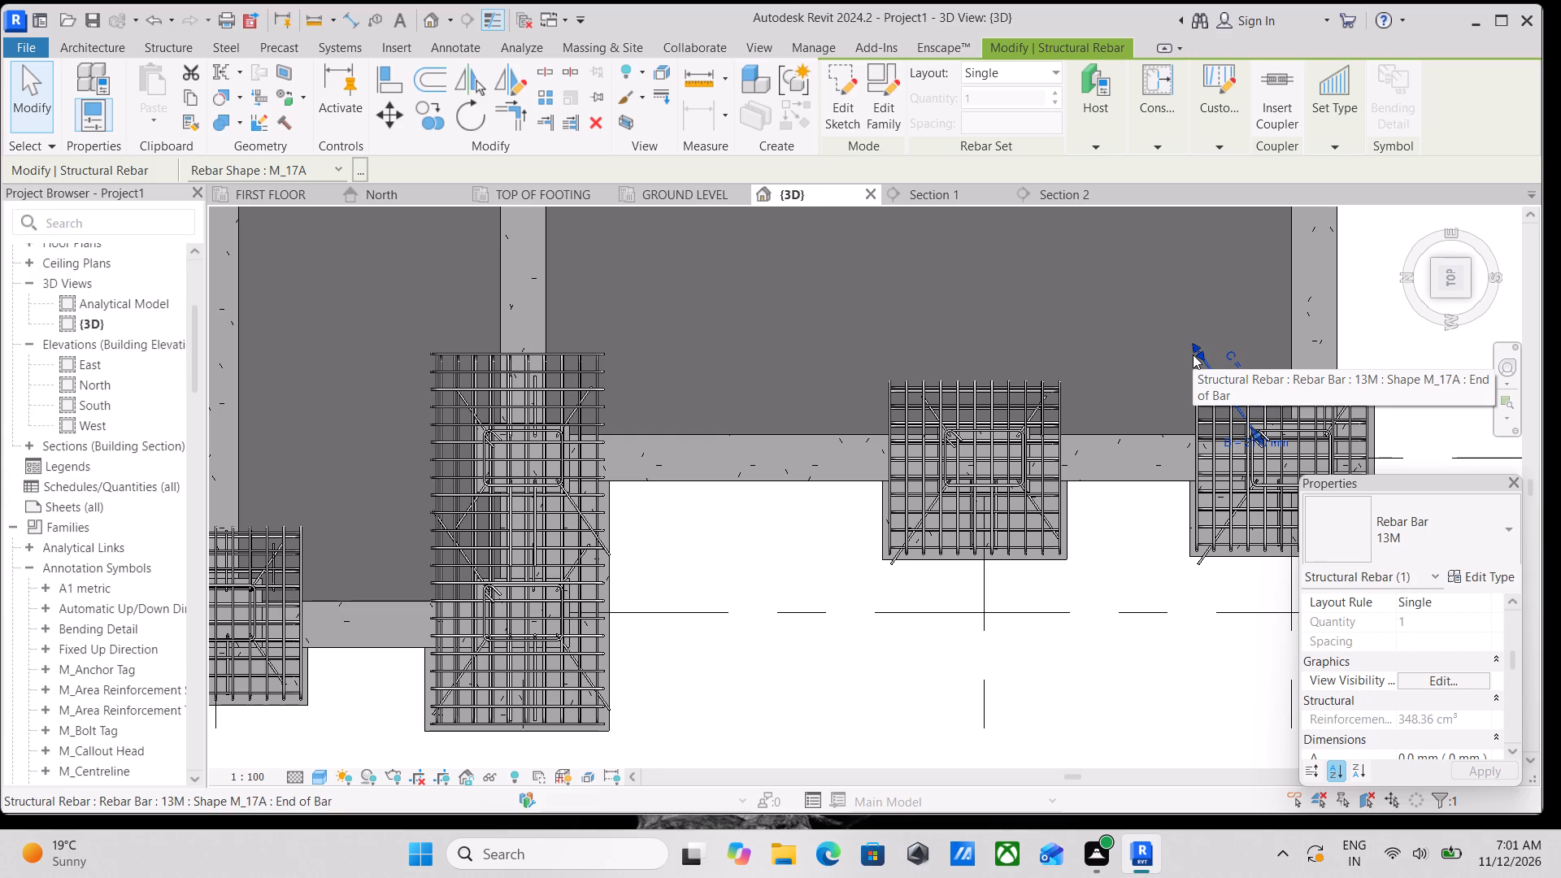
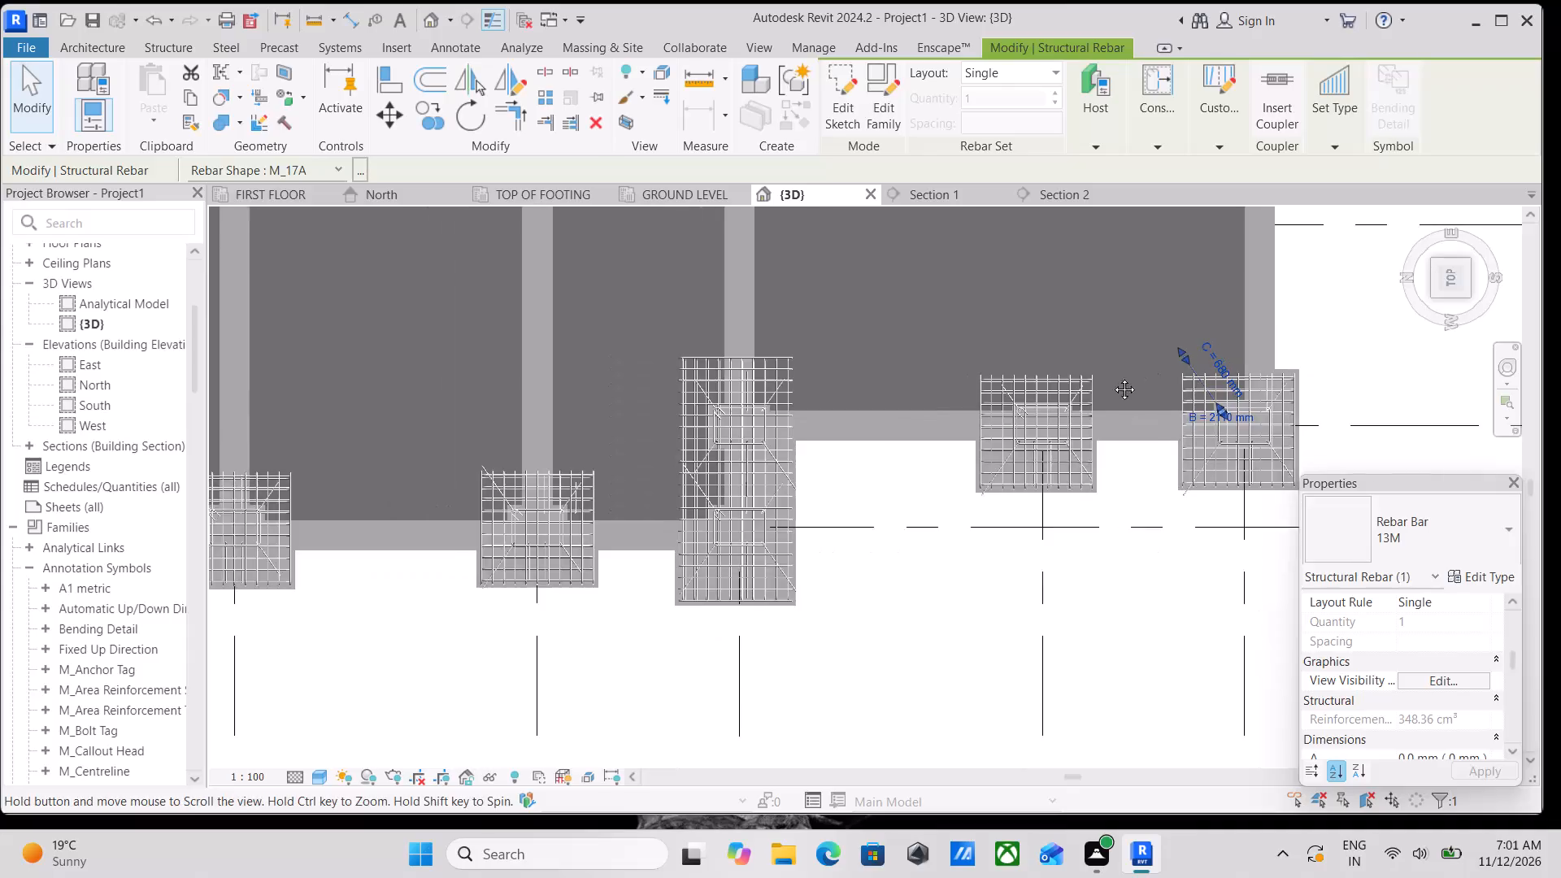
Shorten the selected diagonal M_17A bar further so its outer end lies inside the end footing's upper corner.
{"action": "middle_click_drag", "start_coordinate": [1112, 377], "coordinate": [1026, 438]}
{"action": "scroll", "coordinate": [1123, 420], "scroll_direction": "up", "scroll_amount": 5}
{"action": "left_click_drag", "start_coordinate": [1048, 432], "coordinate": [1061, 450]}
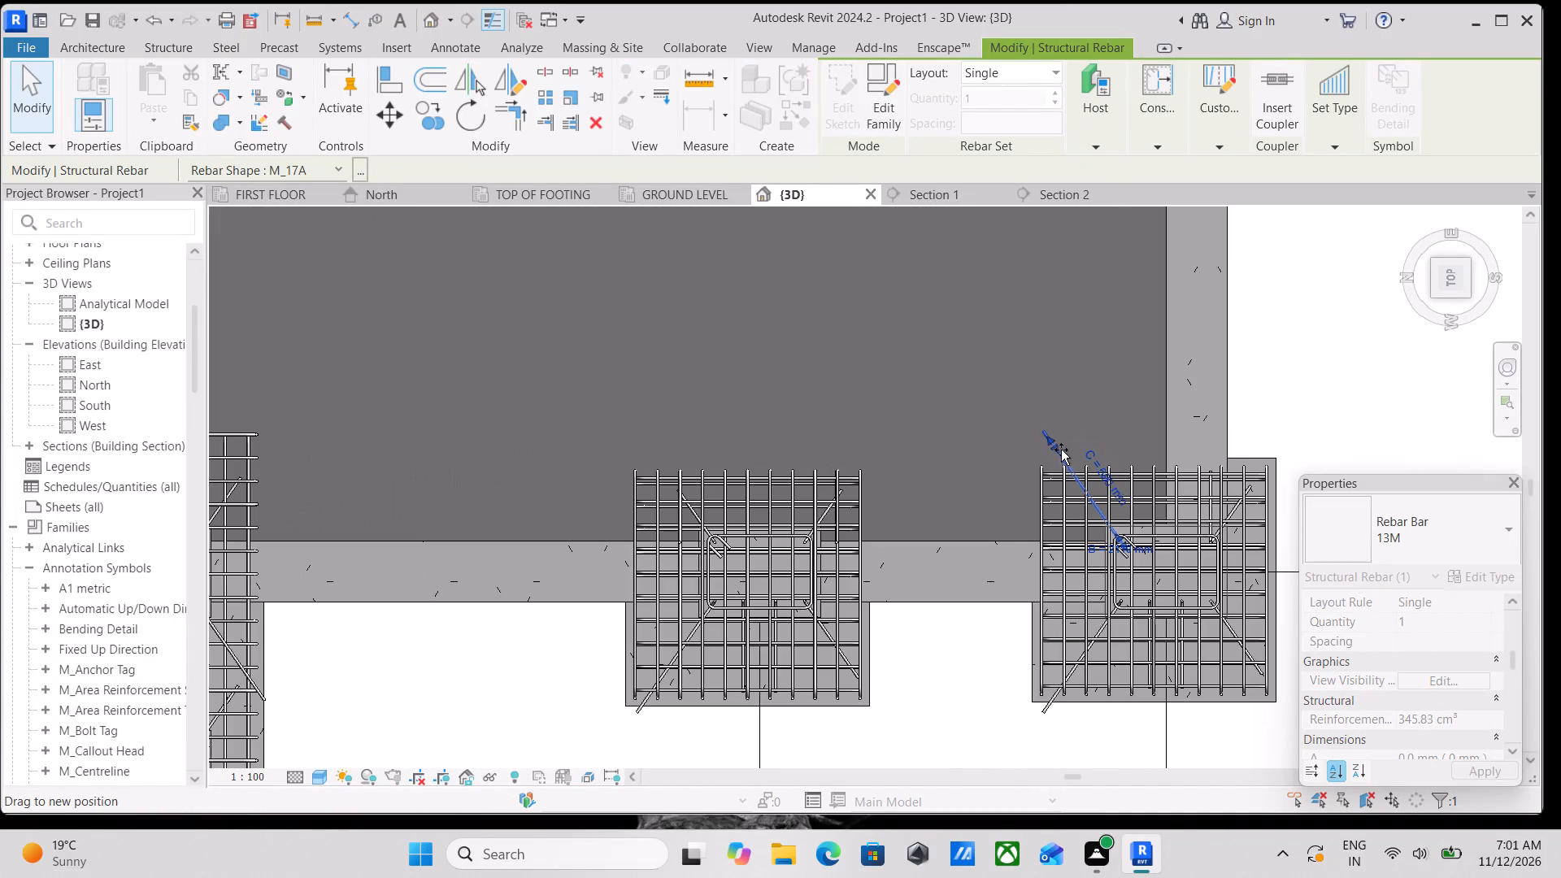
{"action": "left_click_drag", "start_coordinate": [1061, 450], "coordinate": [1085, 487]}
Shorten the diagonal M_17A bar protruding past the upper corner of gridline 4's south end footing to about 470 mm.
{"action": "scroll", "coordinate": [1152, 464], "scroll_direction": "down", "scroll_amount": 5}
{"action": "middle_click_drag", "start_coordinate": [1183, 442], "coordinate": [1259, 689]}
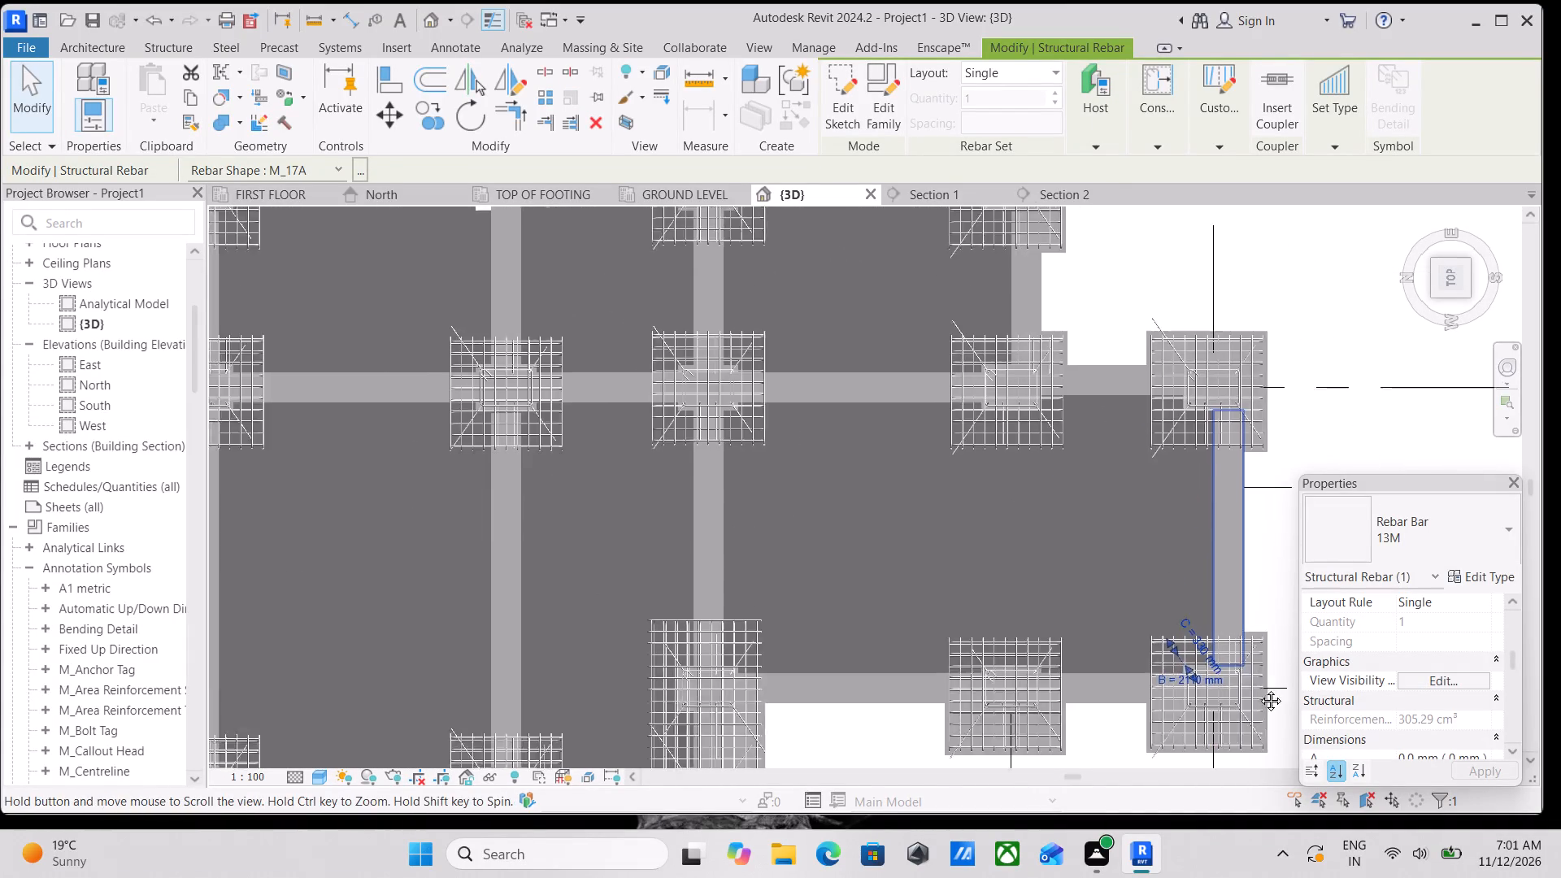
{"action": "middle_click_drag", "start_coordinate": [1259, 689], "coordinate": [1265, 700]}
{"action": "middle_click_drag", "start_coordinate": [1130, 487], "coordinate": [1154, 529]}
{"action": "scroll", "coordinate": [1246, 442], "scroll_direction": "up", "scroll_amount": 3}
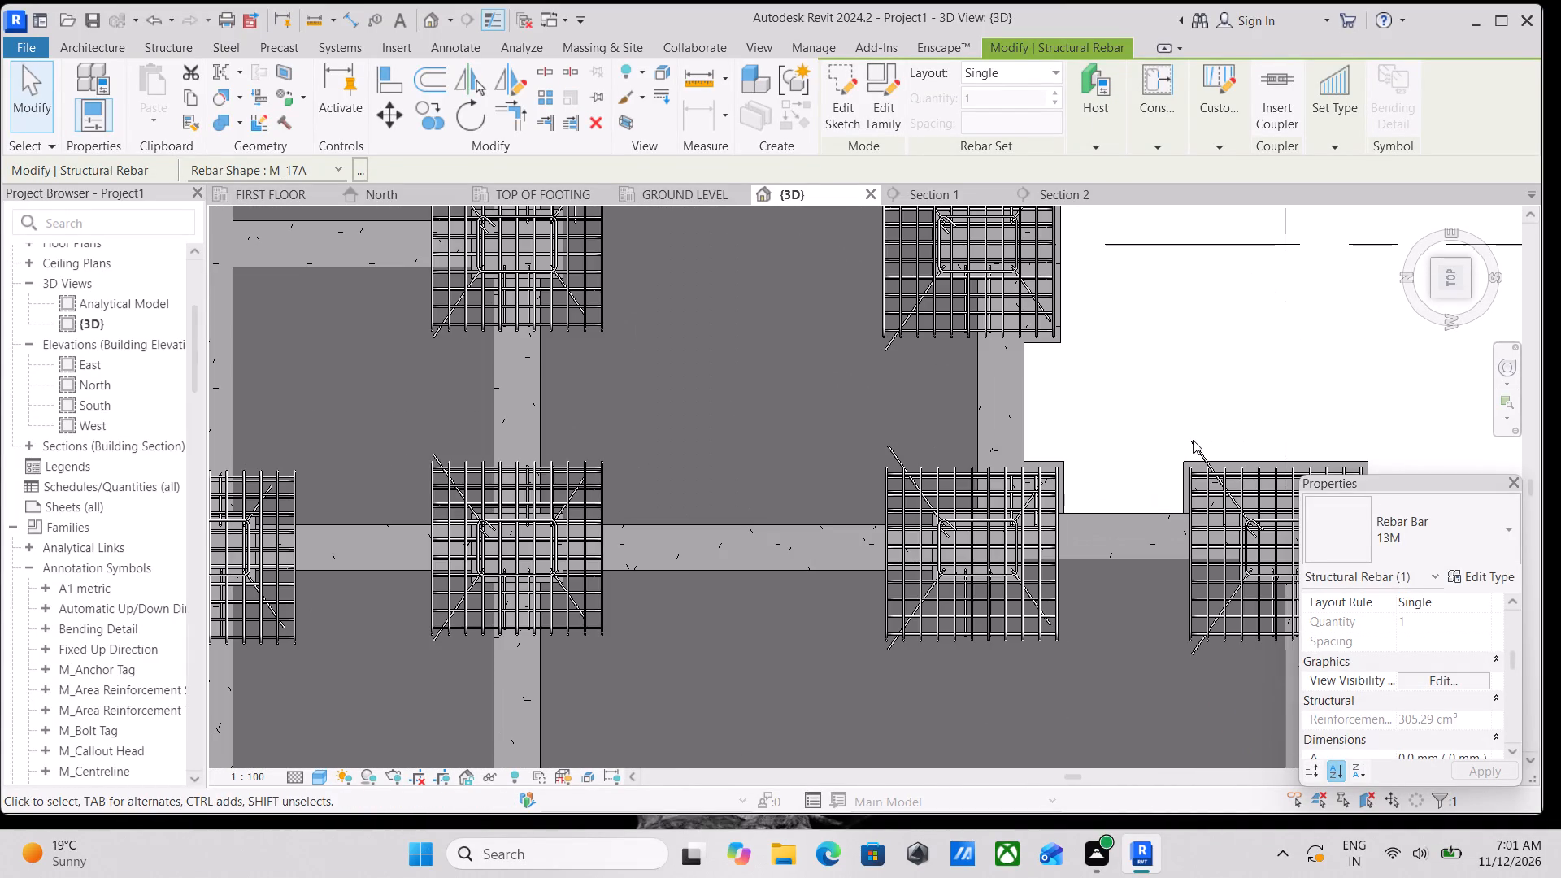
{"action": "left_click", "coordinate": [1193, 440]}
{"action": "left_click_drag", "start_coordinate": [1195, 448], "coordinate": [1209, 467]}
Shorten the diagonal M_17A bar extending past the lower corner of the same gridline 4 end footing so it stays inside.
{"action": "scroll", "coordinate": [1209, 468], "scroll_direction": "down", "scroll_amount": 1}
{"action": "middle_click_drag", "start_coordinate": [1209, 468], "coordinate": [1195, 436]}
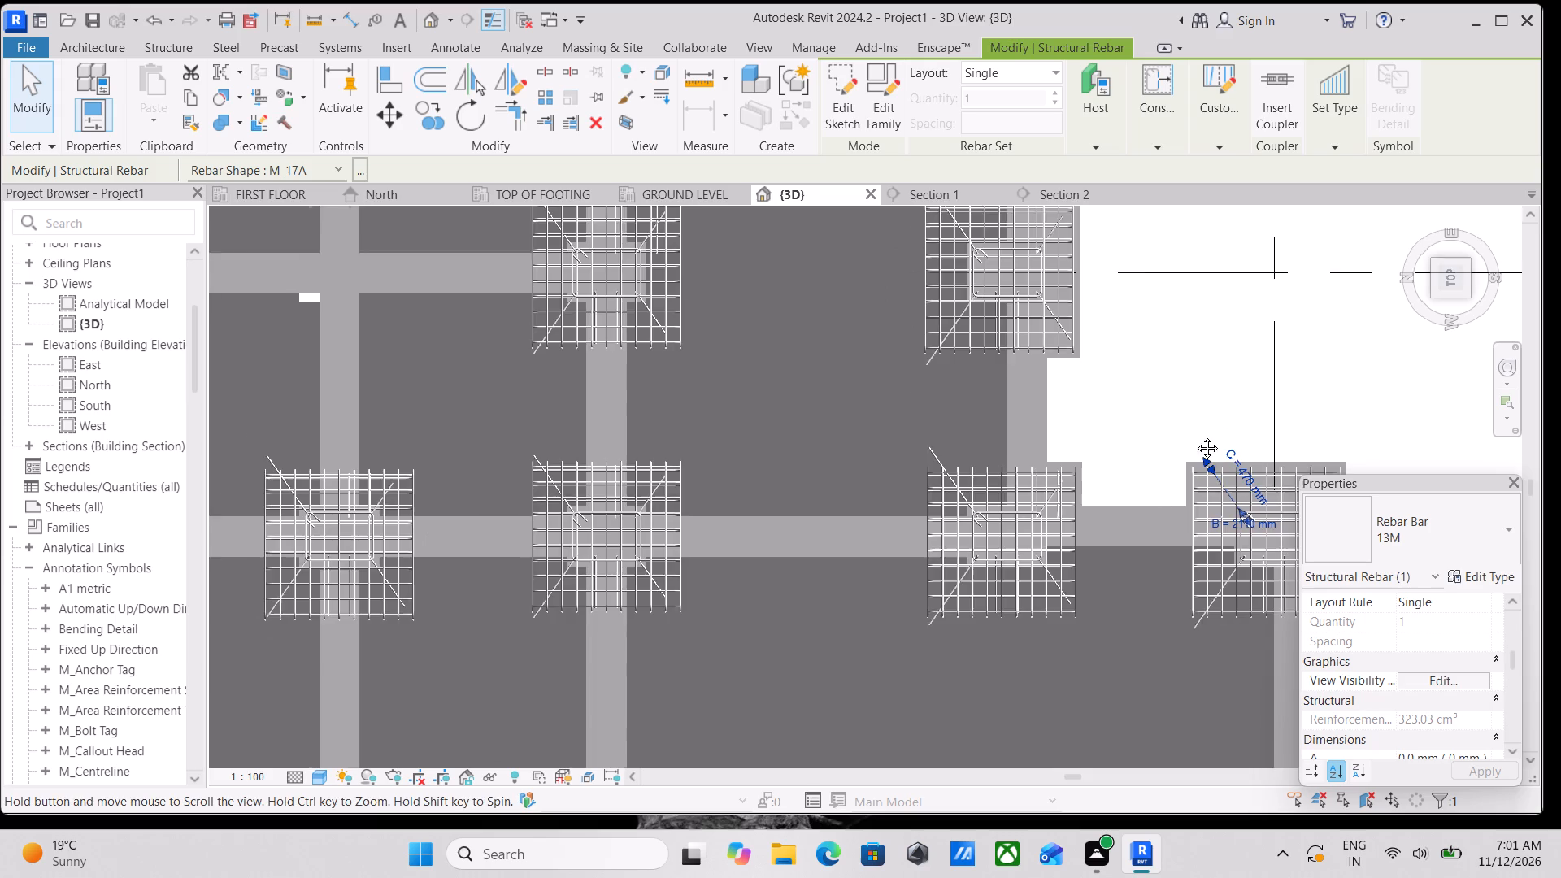
{"action": "middle_click_drag", "start_coordinate": [1195, 436], "coordinate": [1189, 396]}
{"action": "scroll", "coordinate": [1179, 506], "scroll_direction": "up", "scroll_amount": 2}
{"action": "left_click", "coordinate": [1166, 573]}
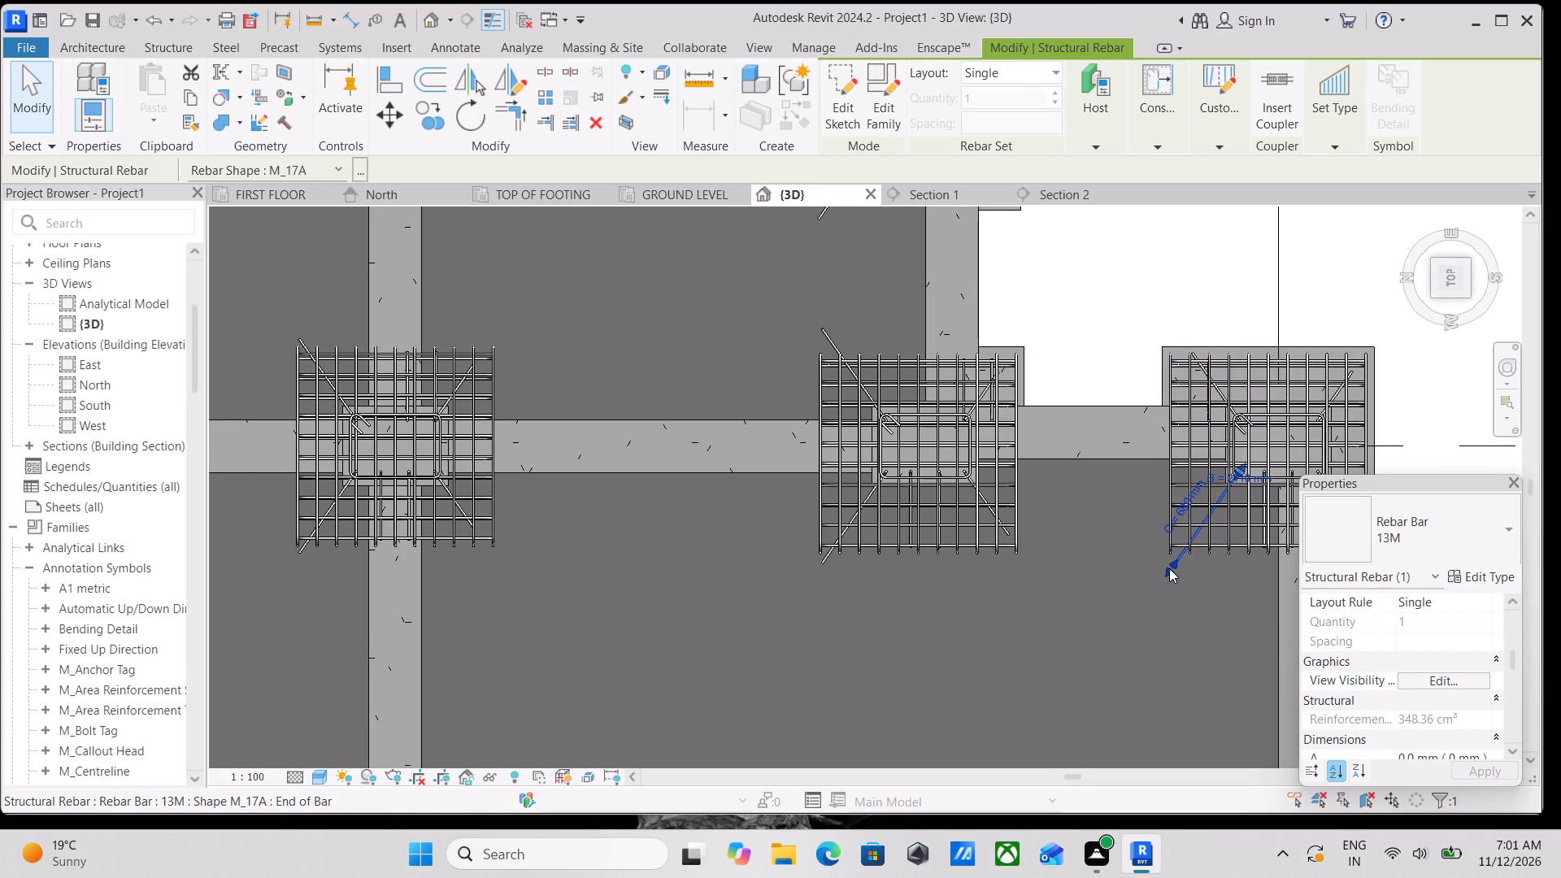
{"action": "left_click_drag", "start_coordinate": [1169, 568], "coordinate": [1209, 541]}
Shorten both protruding diagonal M_17A bars at the adjacent gridline 4 footing so they end within its upper and lower corners.
{"action": "scroll", "coordinate": [1148, 524], "scroll_direction": "down", "scroll_amount": 1}
{"action": "middle_click_drag", "start_coordinate": [1148, 524], "coordinate": [1209, 538]}
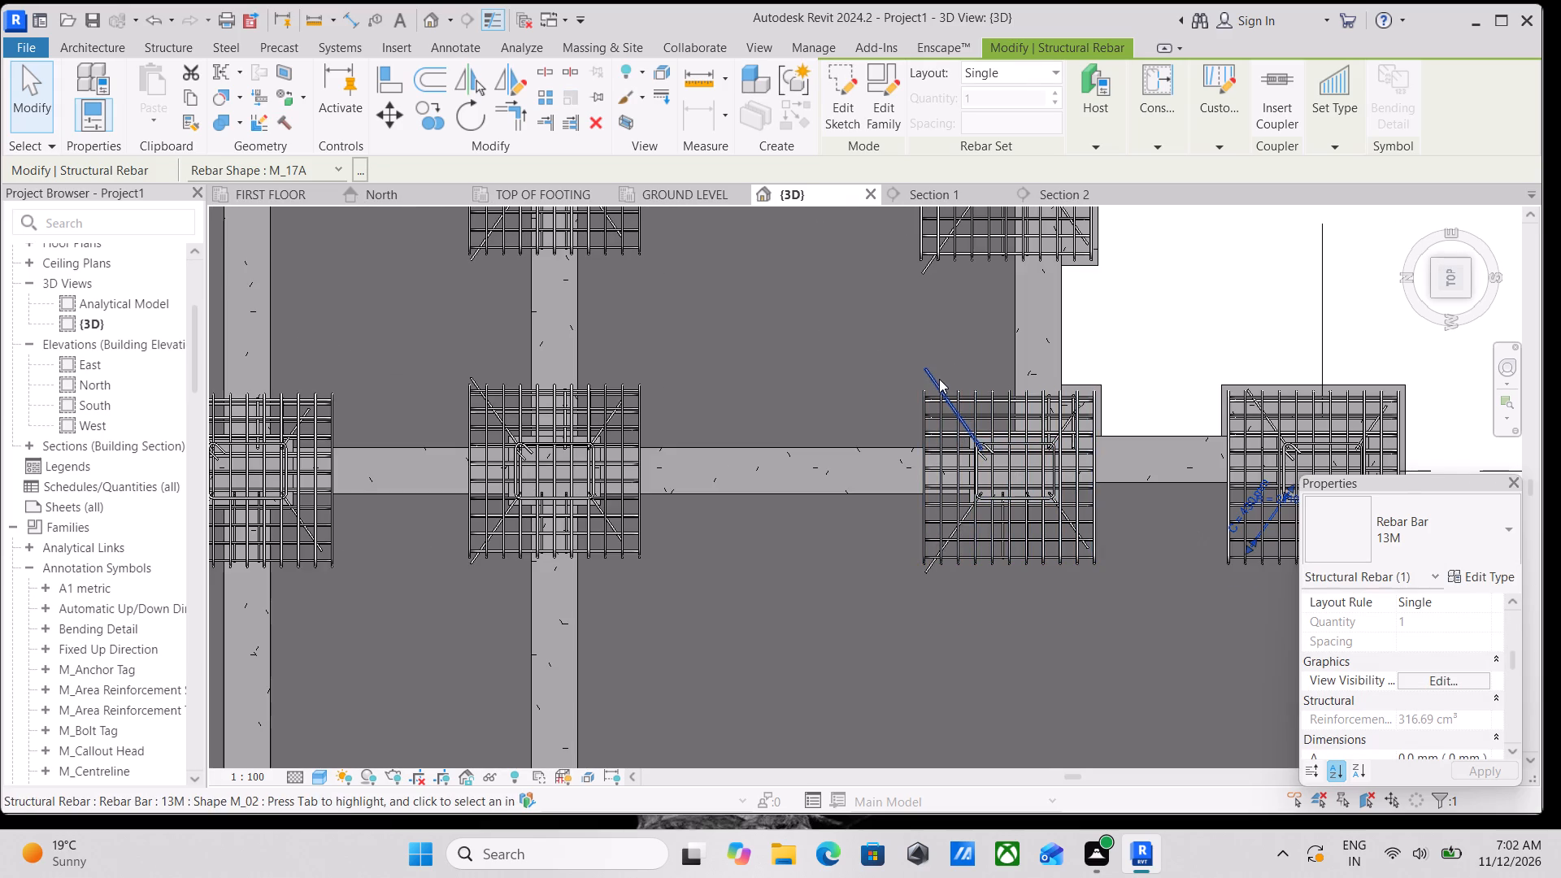
{"action": "left_click", "coordinate": [939, 379]}
{"action": "left_click_drag", "start_coordinate": [928, 366], "coordinate": [946, 398]}
{"action": "scroll", "coordinate": [1023, 476], "scroll_direction": "up", "scroll_amount": 2}
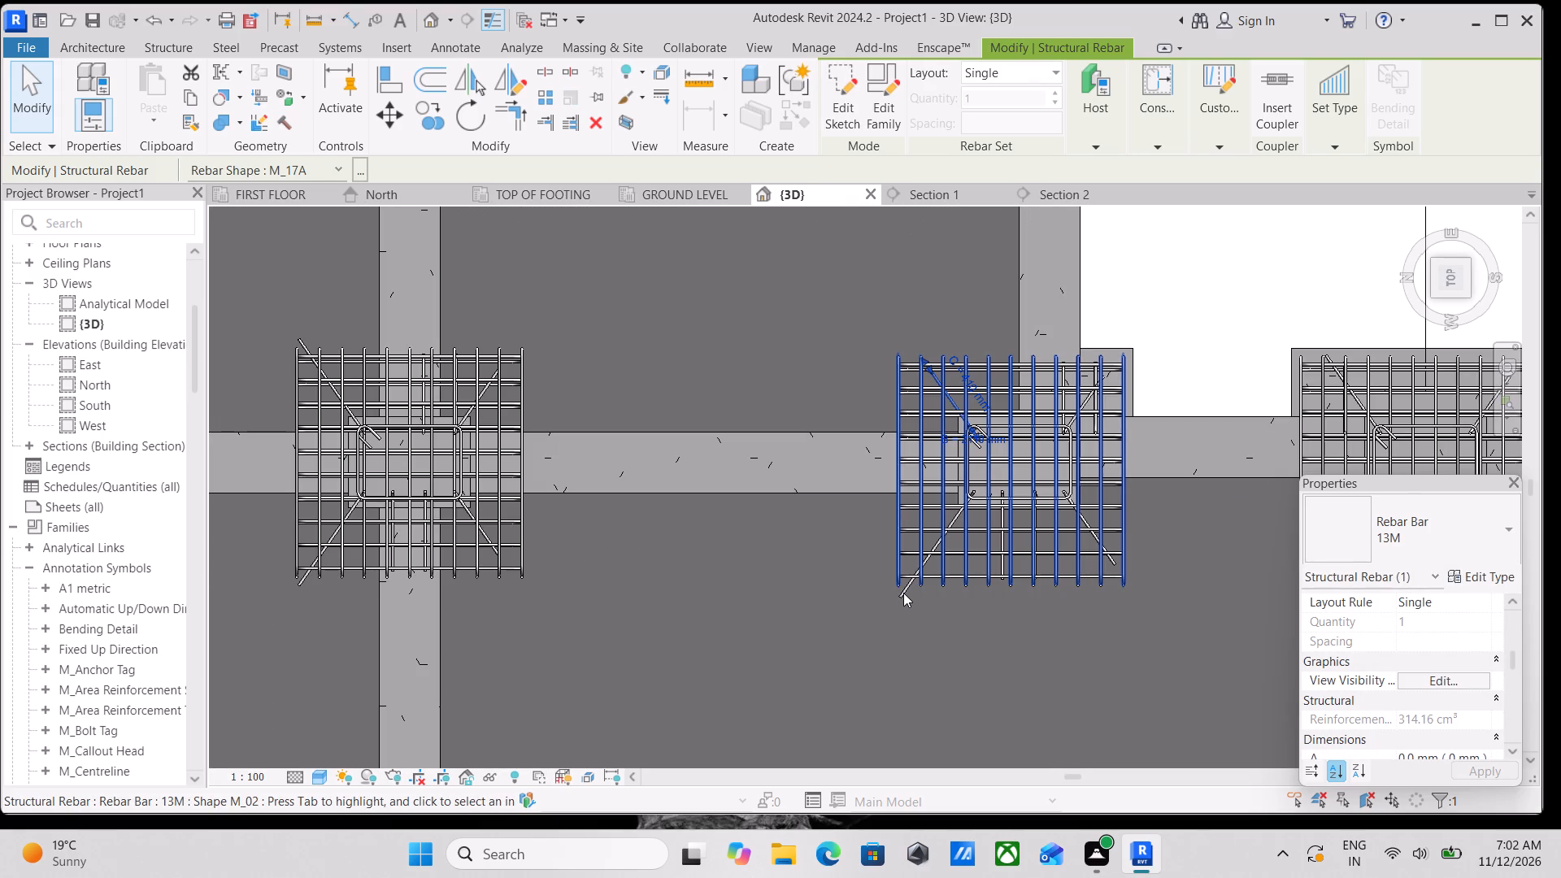
{"action": "left_click", "coordinate": [899, 604]}
{"action": "left_click_drag", "start_coordinate": [901, 590], "coordinate": [927, 570]}
Shorten the diagonal M_17A bar protruding past the upper corner of the second footing from the north end on gridline 5.
{"action": "scroll", "coordinate": [1086, 524], "scroll_direction": "down", "scroll_amount": 4}
{"action": "middle_click_drag", "start_coordinate": [955, 456], "coordinate": [1203, 459]}
{"action": "scroll", "coordinate": [1203, 459], "scroll_direction": "down", "scroll_amount": 1}
{"action": "middle_click_drag", "start_coordinate": [908, 440], "coordinate": [1056, 450]}
{"action": "scroll", "coordinate": [923, 432], "scroll_direction": "down", "scroll_amount": 2}
{"action": "middle_click_drag", "start_coordinate": [923, 432], "coordinate": [1001, 374]}
{"action": "scroll", "coordinate": [1001, 374], "scroll_direction": "up", "scroll_amount": 1}
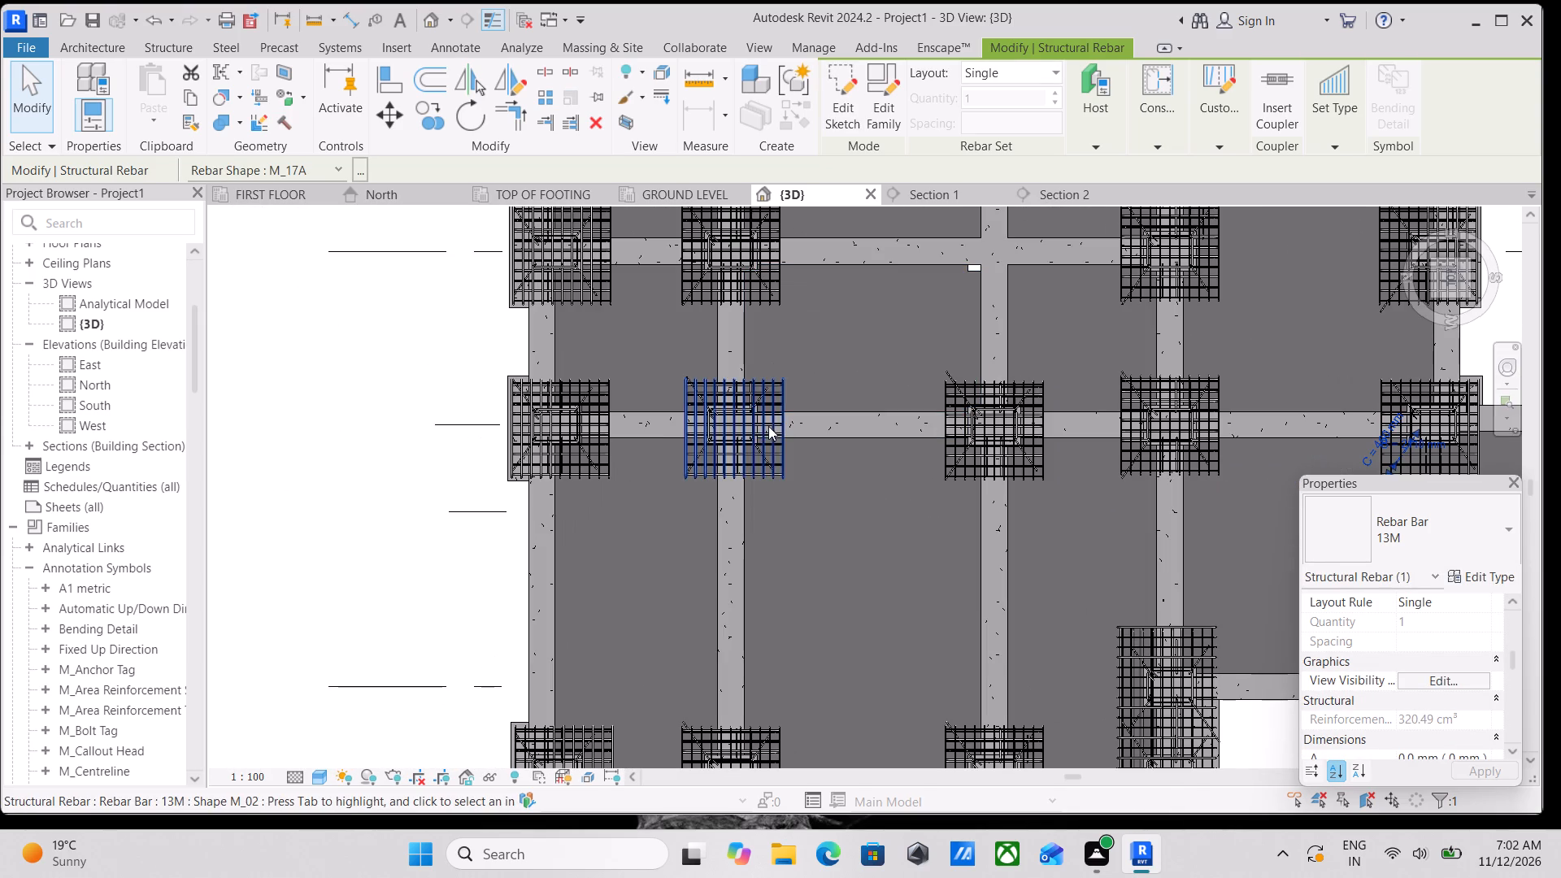
{"action": "scroll", "coordinate": [787, 484], "scroll_direction": "up", "scroll_amount": 2}
{"action": "scroll", "coordinate": [772, 433], "scroll_direction": "down", "scroll_amount": 2}
{"action": "middle_click_drag", "start_coordinate": [797, 459], "coordinate": [907, 598]}
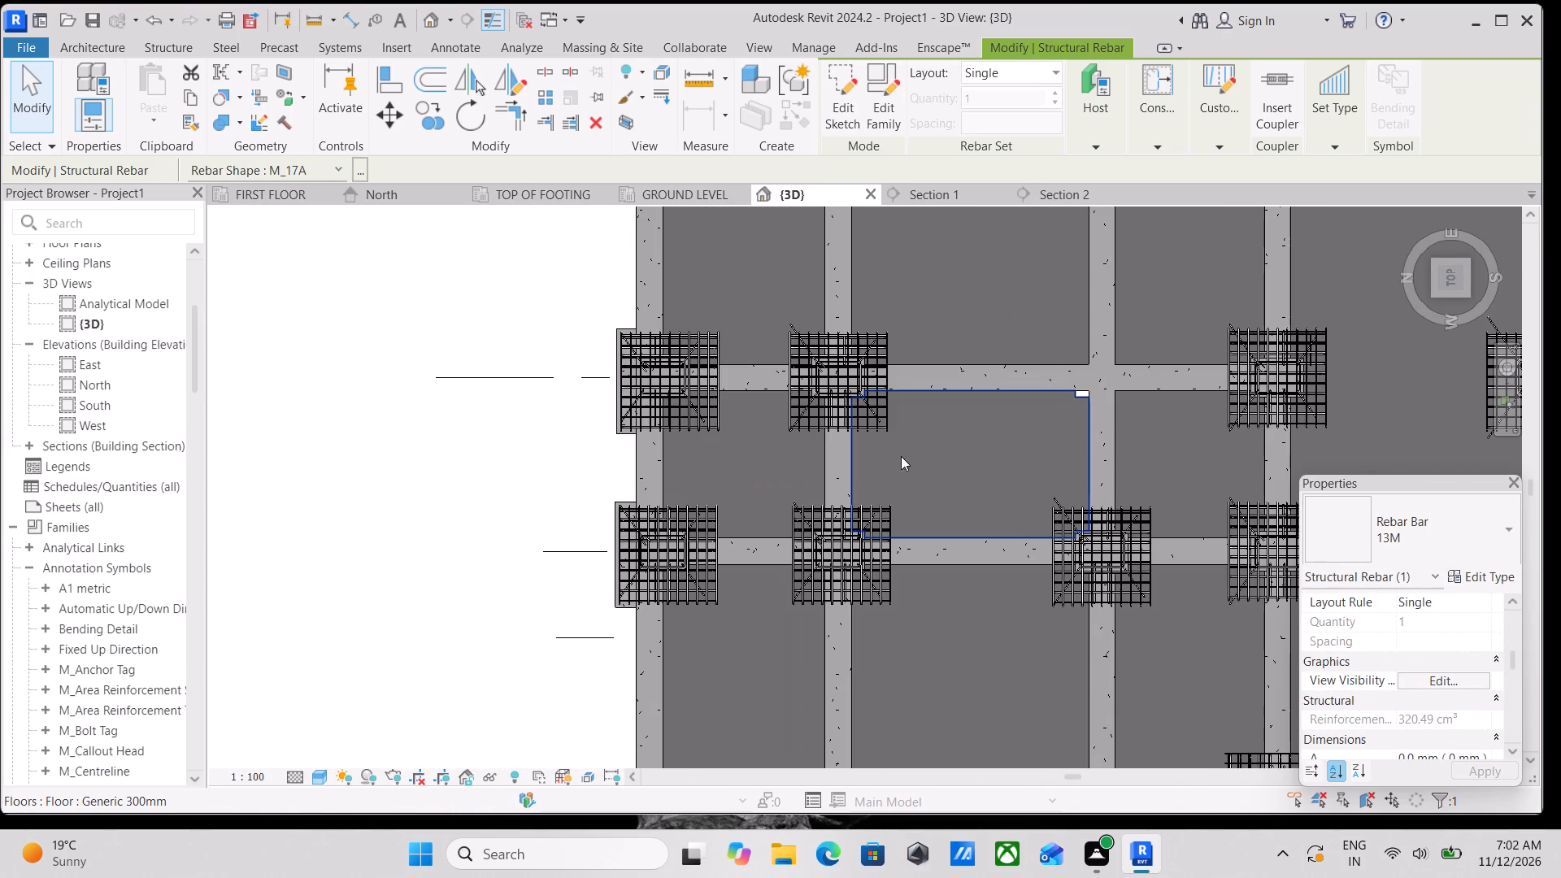
{"action": "middle_click_drag", "start_coordinate": [1065, 412], "coordinate": [1167, 467]}
{"action": "scroll", "coordinate": [851, 380], "scroll_direction": "up", "scroll_amount": 2}
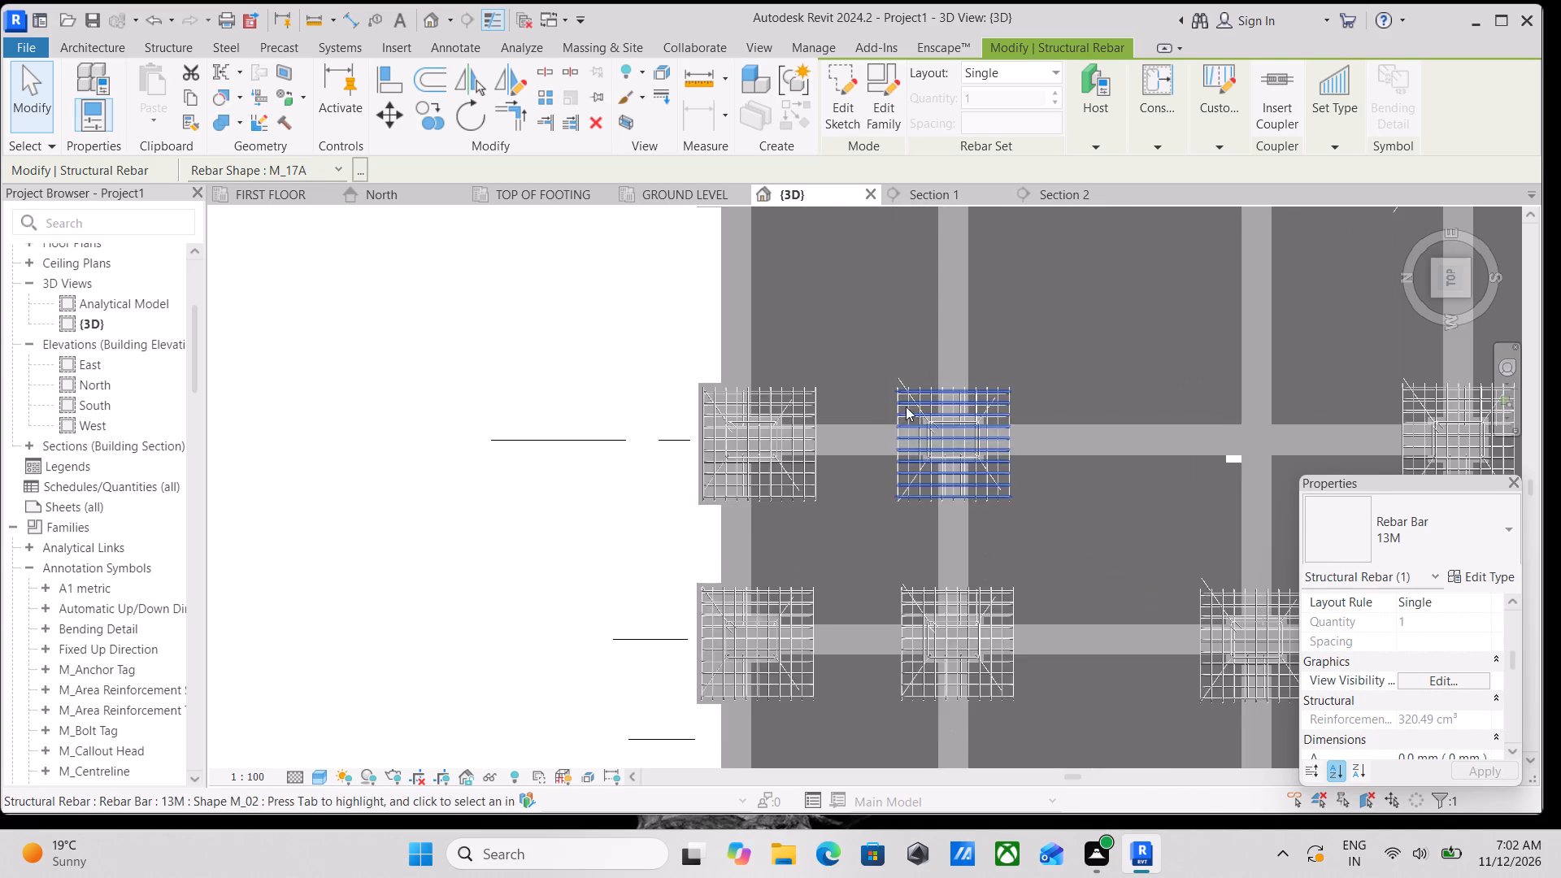
{"action": "scroll", "coordinate": [902, 378], "scroll_direction": "up", "scroll_amount": 2}
{"action": "left_click", "coordinate": [902, 378]}
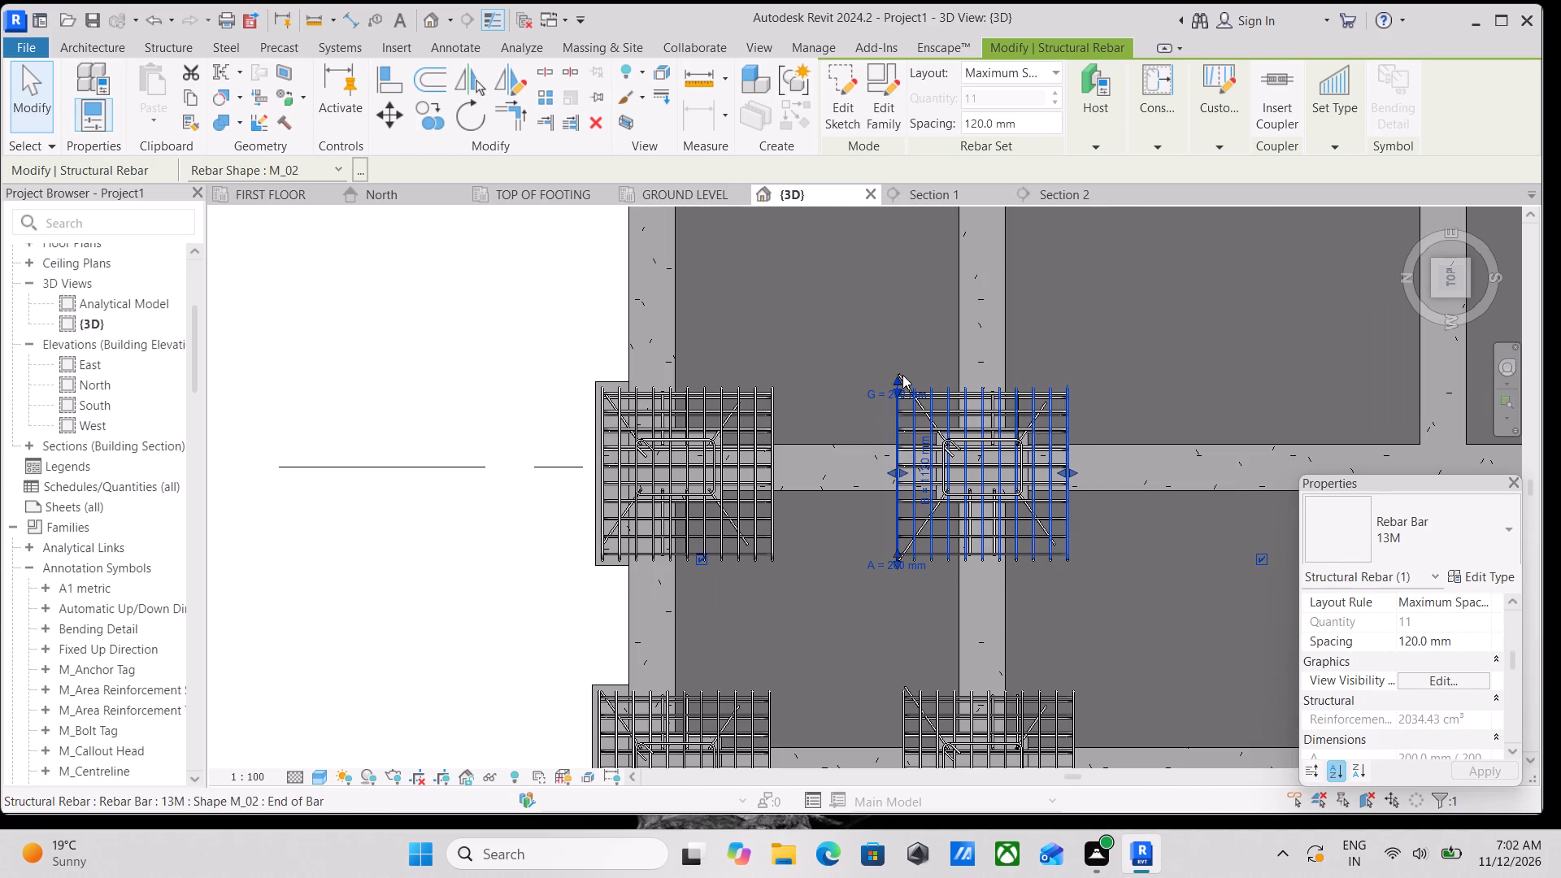
{"action": "scroll", "coordinate": [902, 375], "scroll_direction": "up", "scroll_amount": 5}
{"action": "left_click", "coordinate": [899, 375]}
{"action": "left_click_drag", "start_coordinate": [899, 373], "coordinate": [921, 408]}
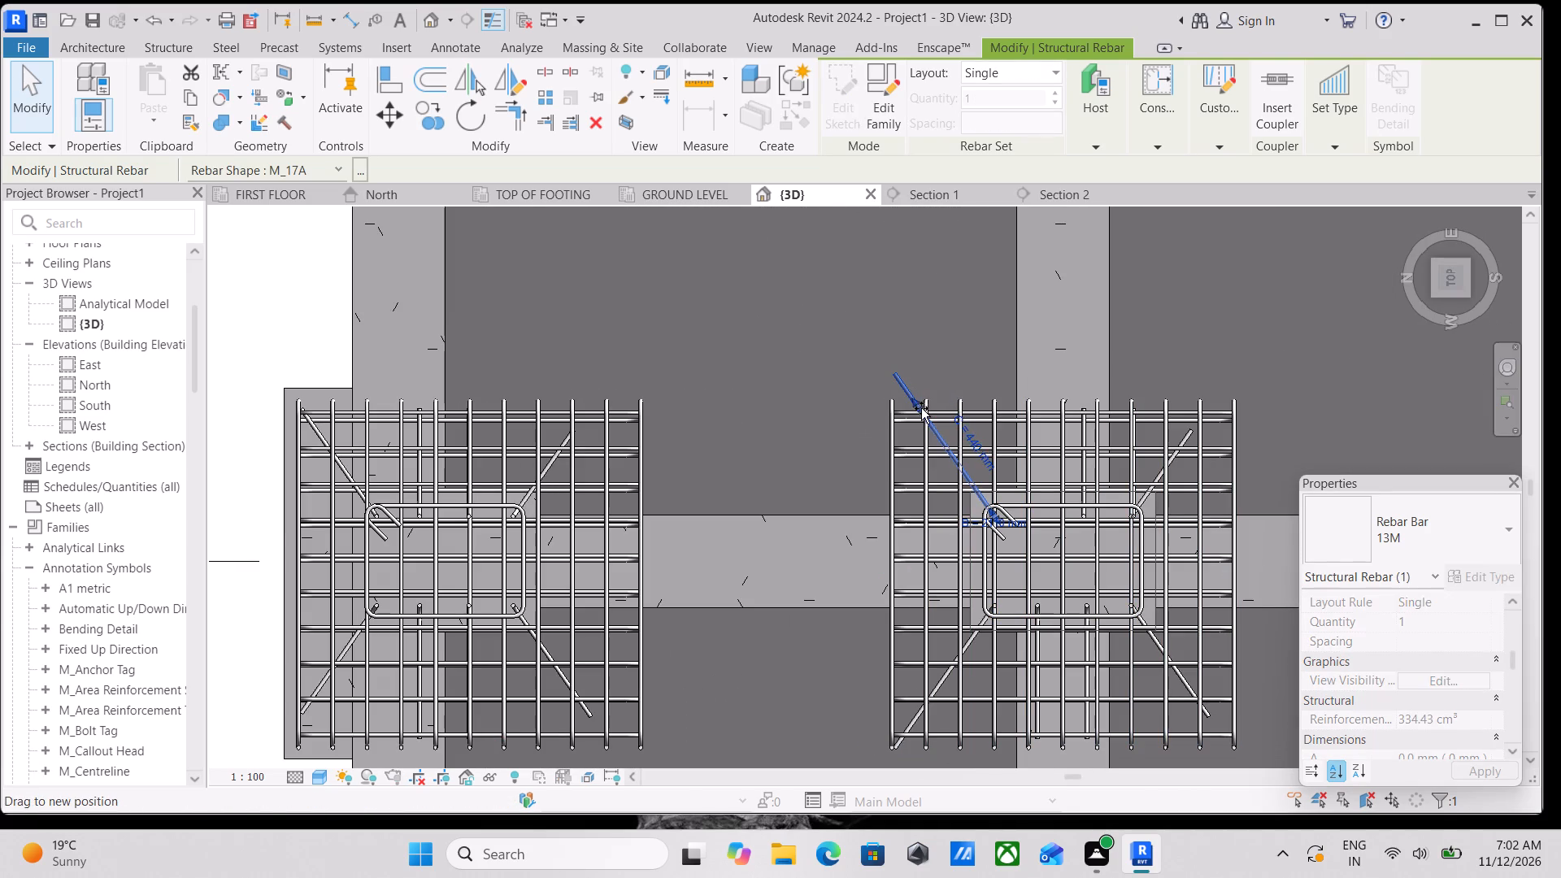
{"action": "left_click_drag", "start_coordinate": [921, 408], "coordinate": [923, 416]}
Shorten the diagonal M_17A bar at the lower corner of the same gridline 5 footing to about 490 mm.
{"action": "middle_click_drag", "start_coordinate": [923, 435], "coordinate": [909, 332]}
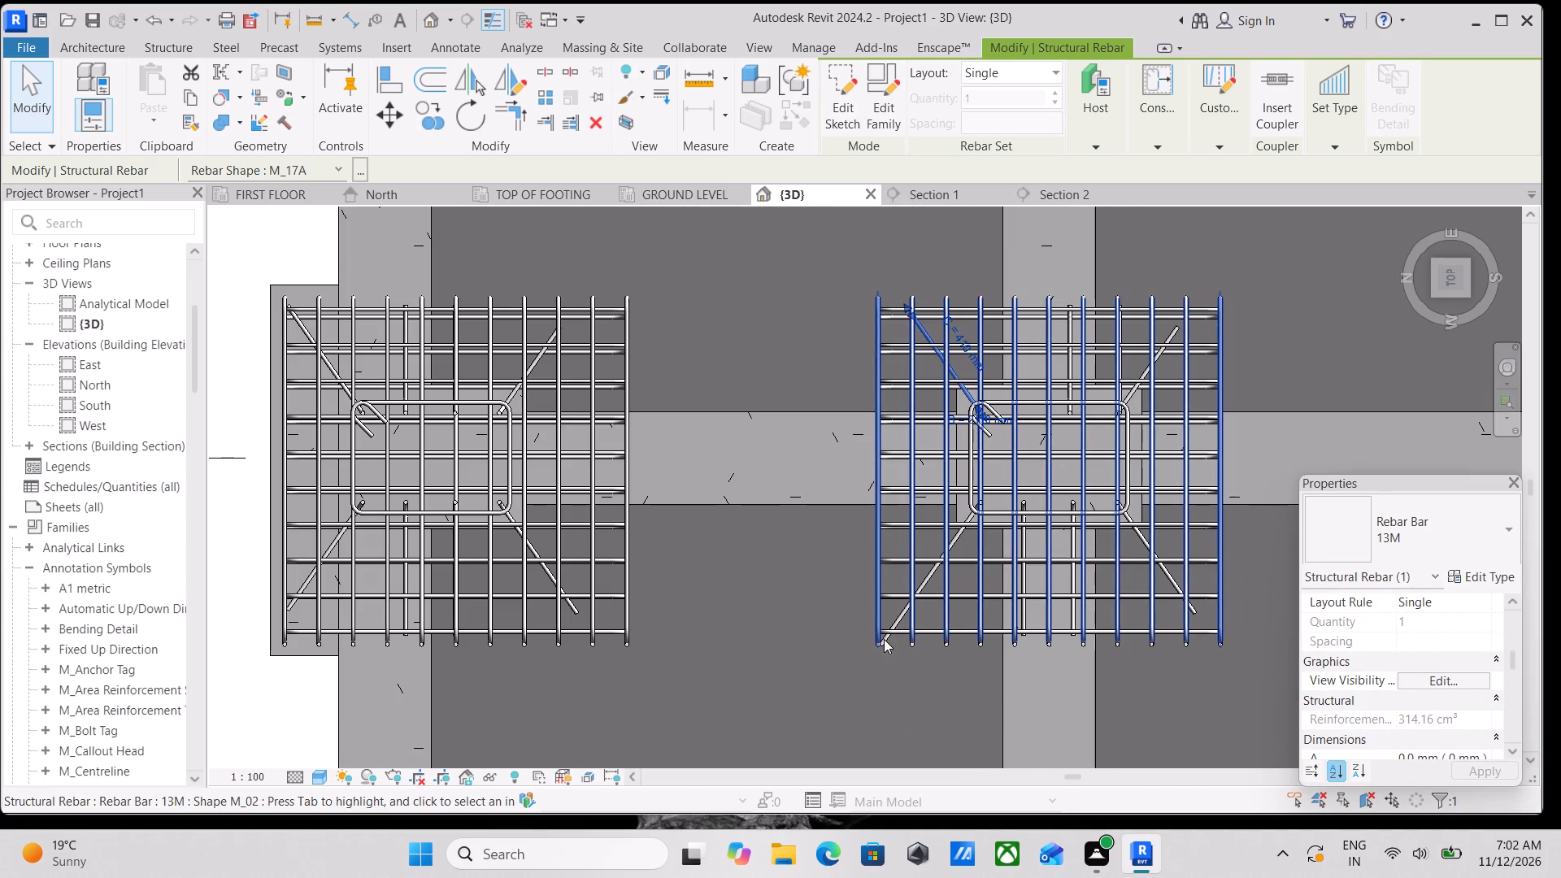
{"action": "scroll", "coordinate": [886, 643], "scroll_direction": "up", "scroll_amount": 6}
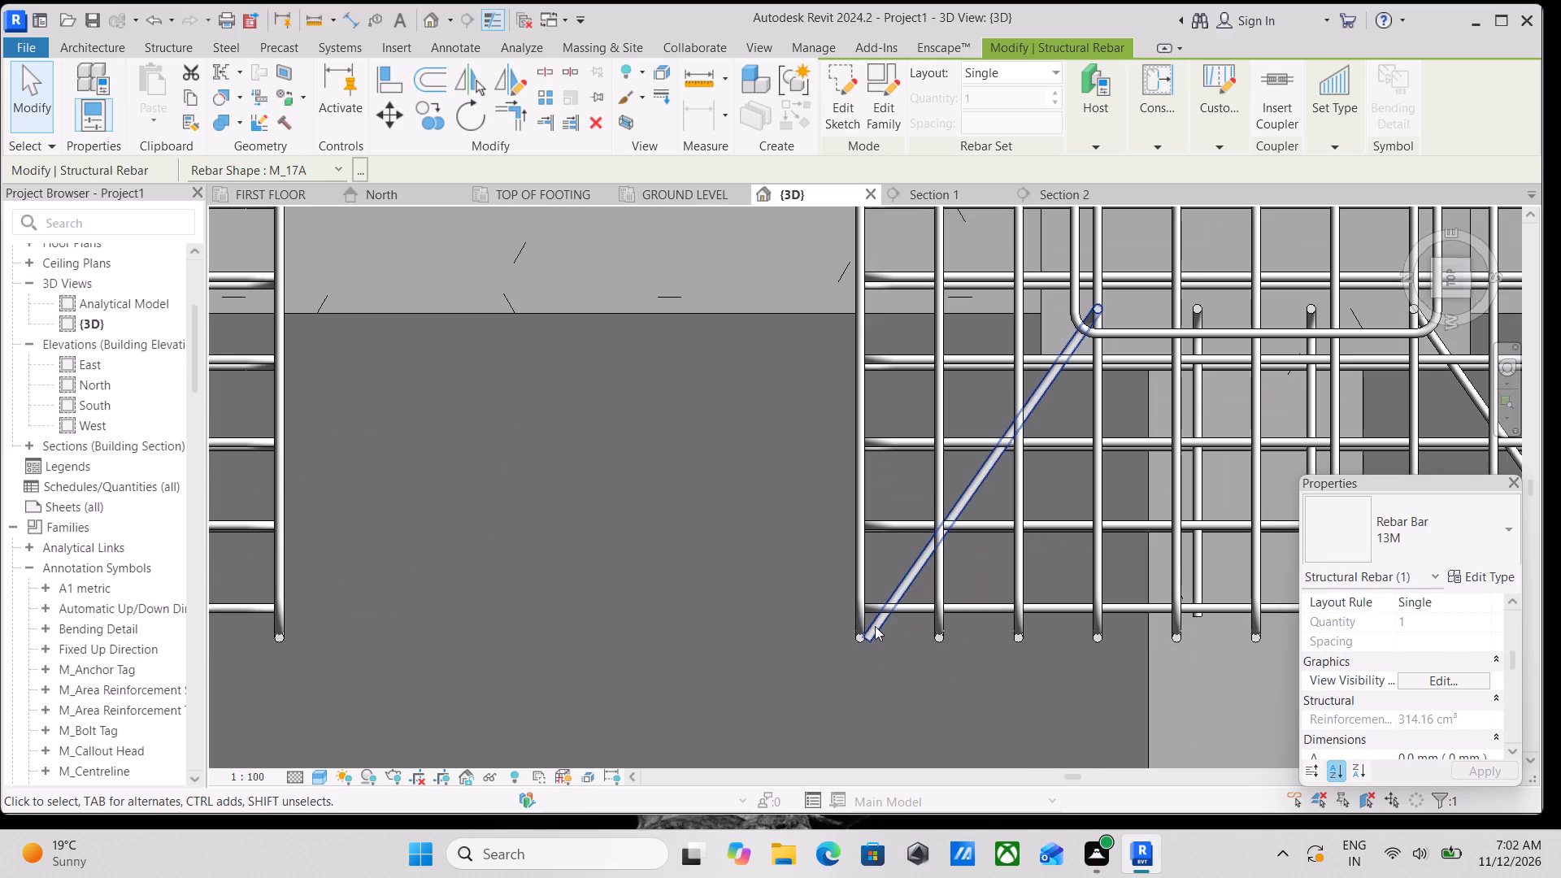
{"action": "left_click", "coordinate": [875, 626]}
{"action": "left_click_drag", "start_coordinate": [872, 631], "coordinate": [911, 601]}
Shorten the diagonal M_17A bar protruding past the upper corner of the second footing from the north end on gridline 4.
{"action": "scroll", "coordinate": [912, 601], "scroll_direction": "down", "scroll_amount": 1}
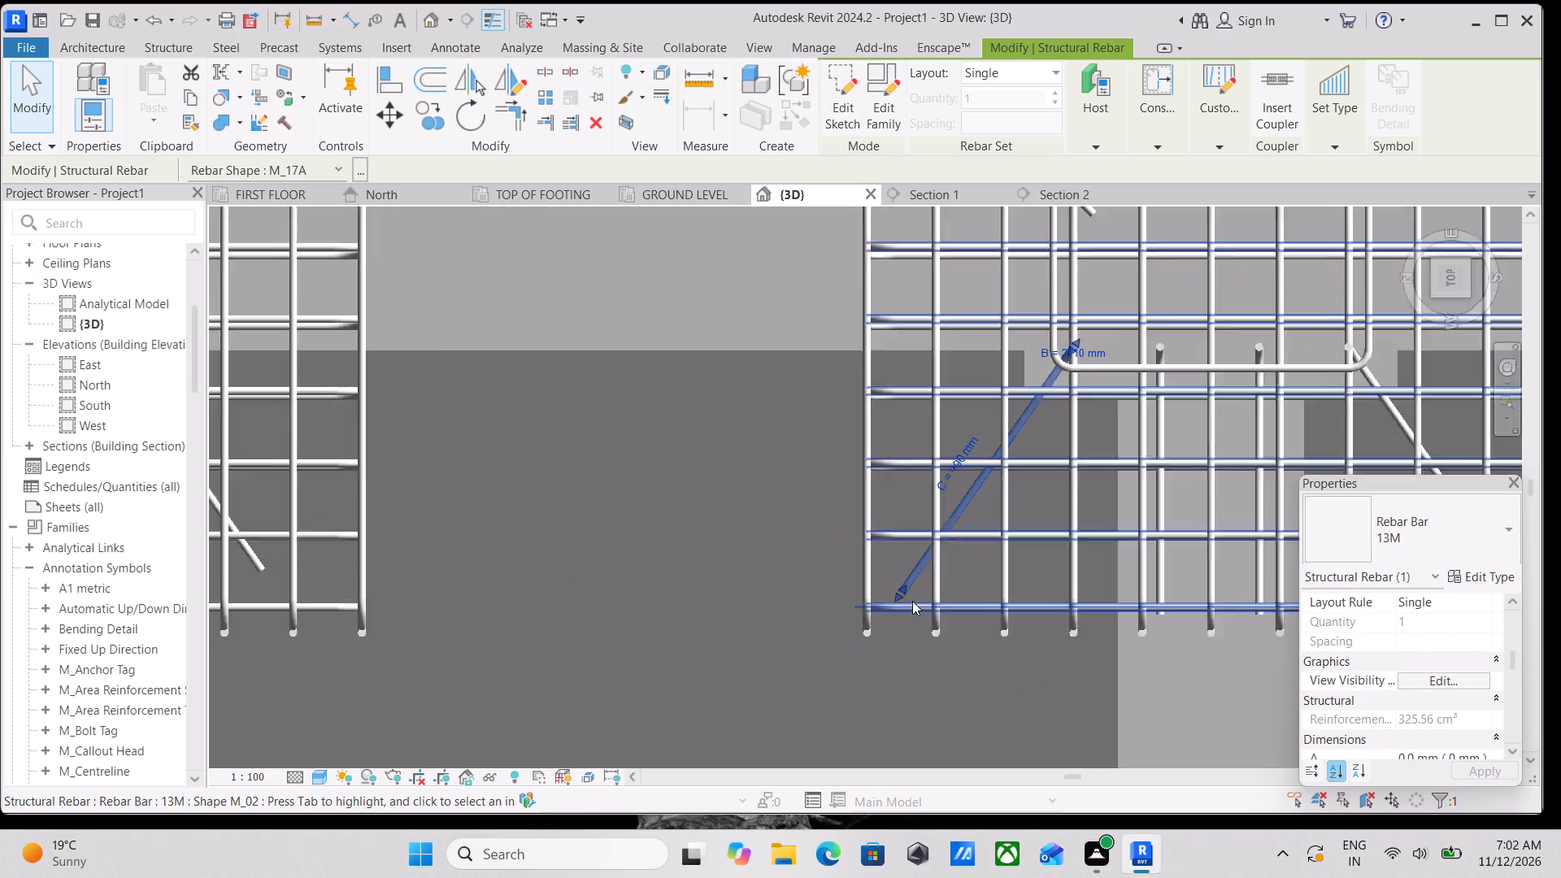
{"action": "scroll", "coordinate": [912, 601], "scroll_direction": "down", "scroll_amount": 2}
{"action": "middle_click_drag", "start_coordinate": [857, 598], "coordinate": [772, 593]}
{"action": "middle_click_drag", "start_coordinate": [1066, 545], "coordinate": [875, 524]}
{"action": "scroll", "coordinate": [874, 524], "scroll_direction": "up", "scroll_amount": 1}
{"action": "scroll", "coordinate": [881, 523], "scroll_direction": "down", "scroll_amount": 5}
{"action": "scroll", "coordinate": [772, 485], "scroll_direction": "down", "scroll_amount": 1}
{"action": "middle_click_drag", "start_coordinate": [772, 485], "coordinate": [985, 480]}
{"action": "middle_click_drag", "start_coordinate": [689, 474], "coordinate": [802, 464]}
{"action": "scroll", "coordinate": [797, 469], "scroll_direction": "down", "scroll_amount": 8}
{"action": "middle_click_drag", "start_coordinate": [850, 520], "coordinate": [776, 428]}
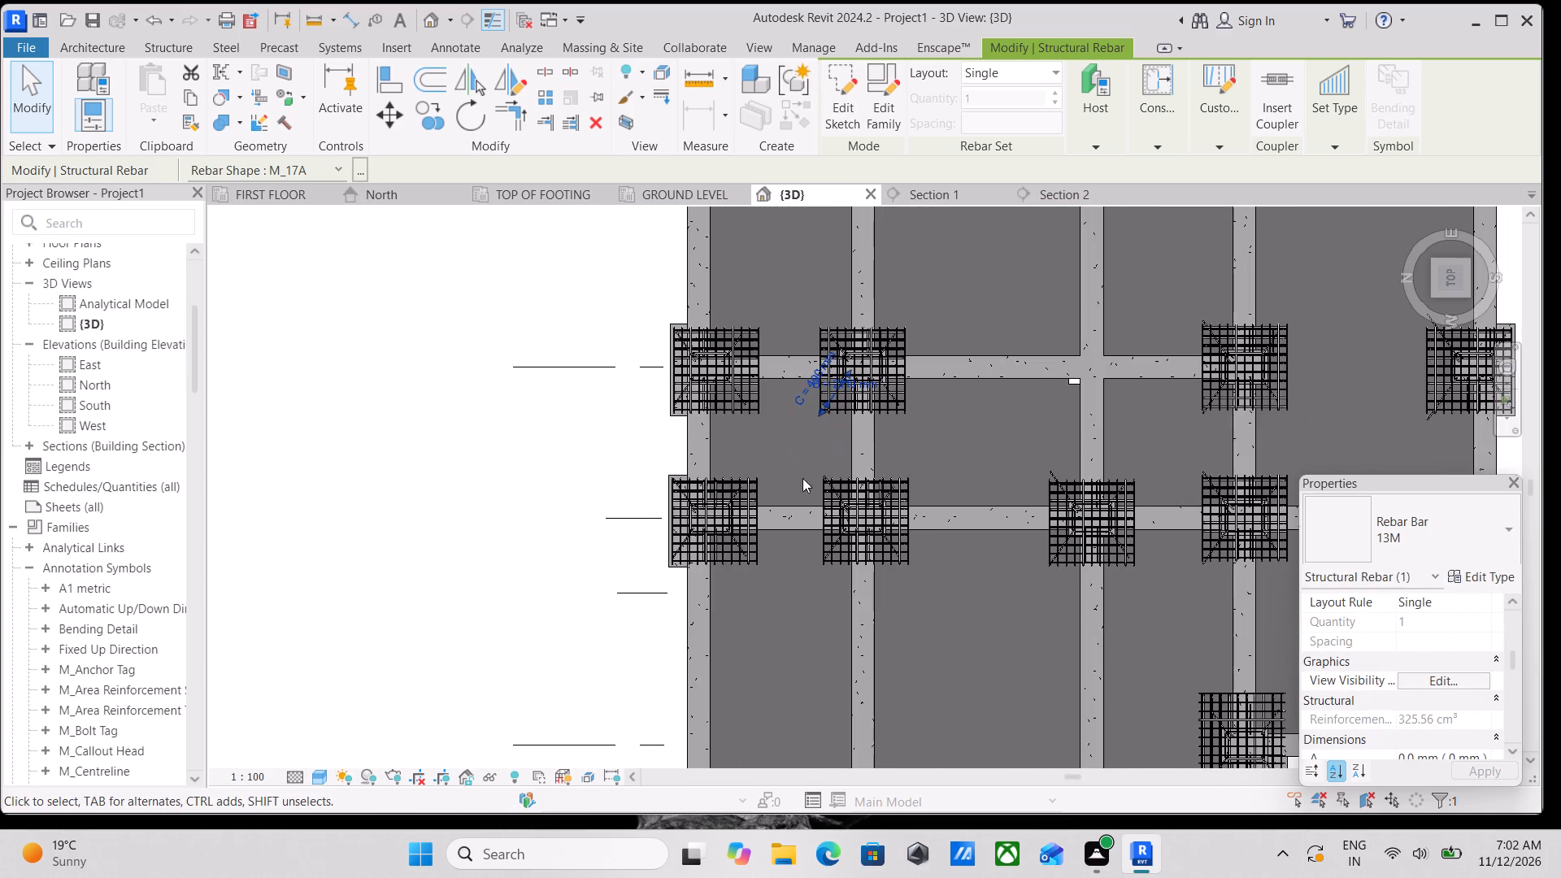
{"action": "scroll", "coordinate": [807, 493], "scroll_direction": "up", "scroll_amount": 9}
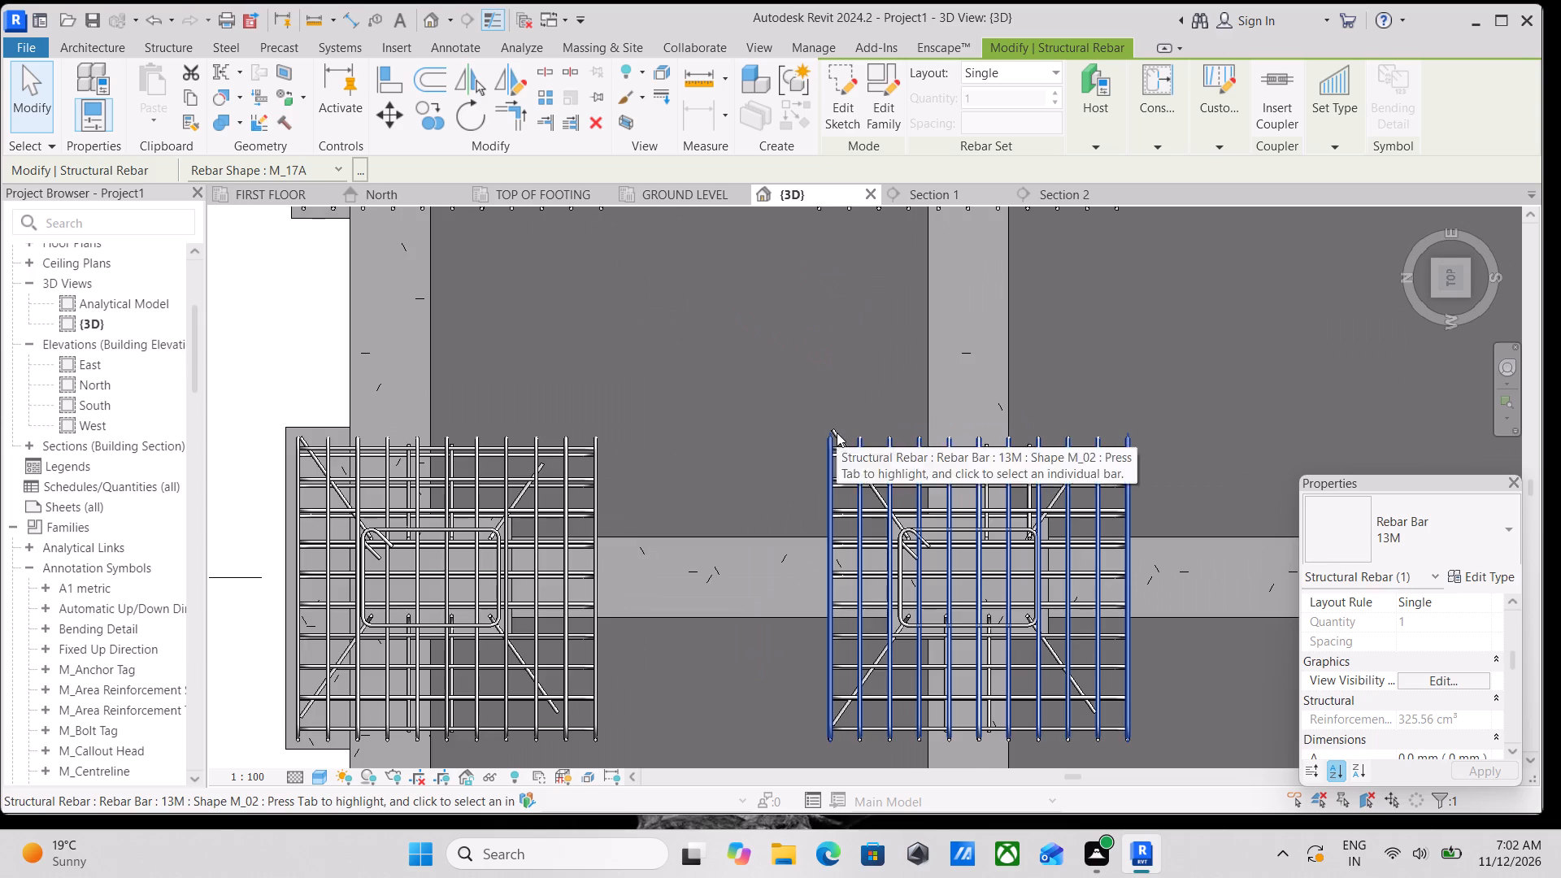
{"action": "scroll", "coordinate": [841, 439], "scroll_direction": "up", "scroll_amount": 4}
{"action": "left_click", "coordinate": [829, 422]}
{"action": "left_click_drag", "start_coordinate": [829, 422], "coordinate": [875, 505]}
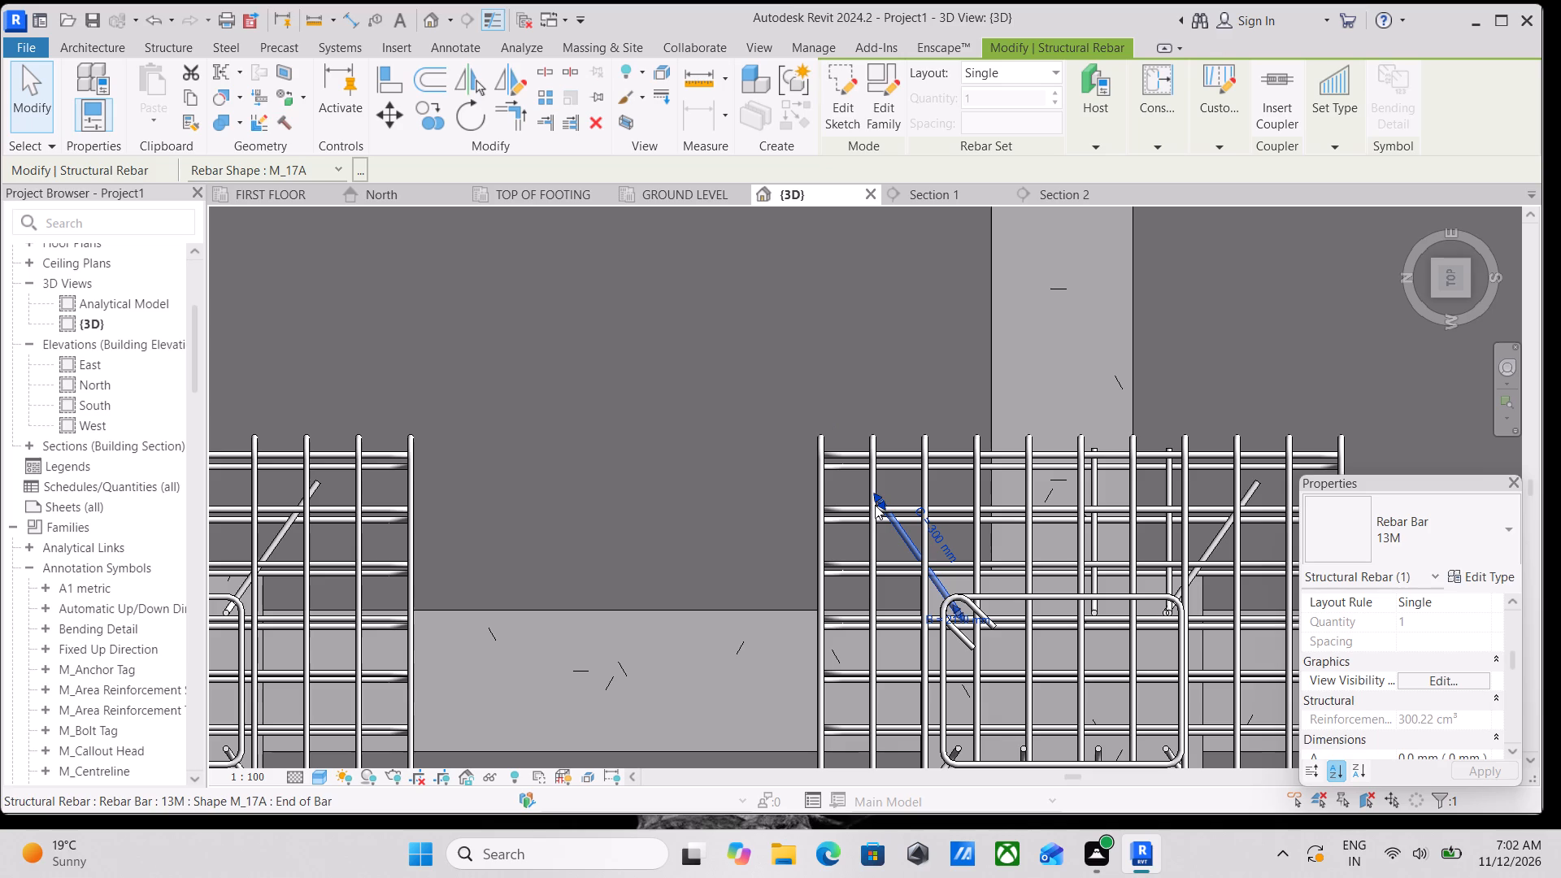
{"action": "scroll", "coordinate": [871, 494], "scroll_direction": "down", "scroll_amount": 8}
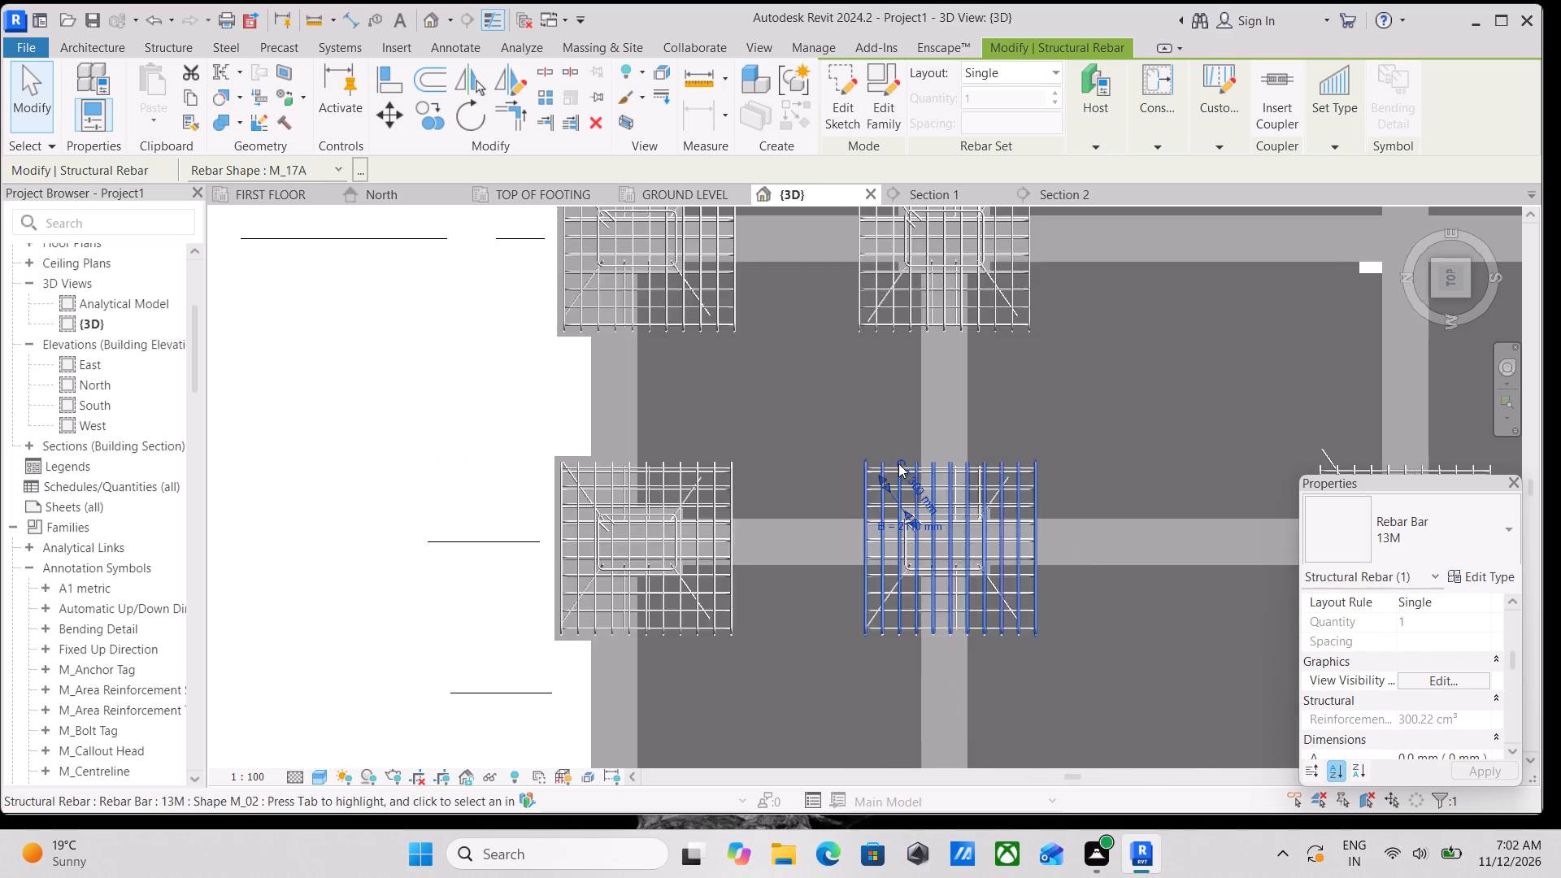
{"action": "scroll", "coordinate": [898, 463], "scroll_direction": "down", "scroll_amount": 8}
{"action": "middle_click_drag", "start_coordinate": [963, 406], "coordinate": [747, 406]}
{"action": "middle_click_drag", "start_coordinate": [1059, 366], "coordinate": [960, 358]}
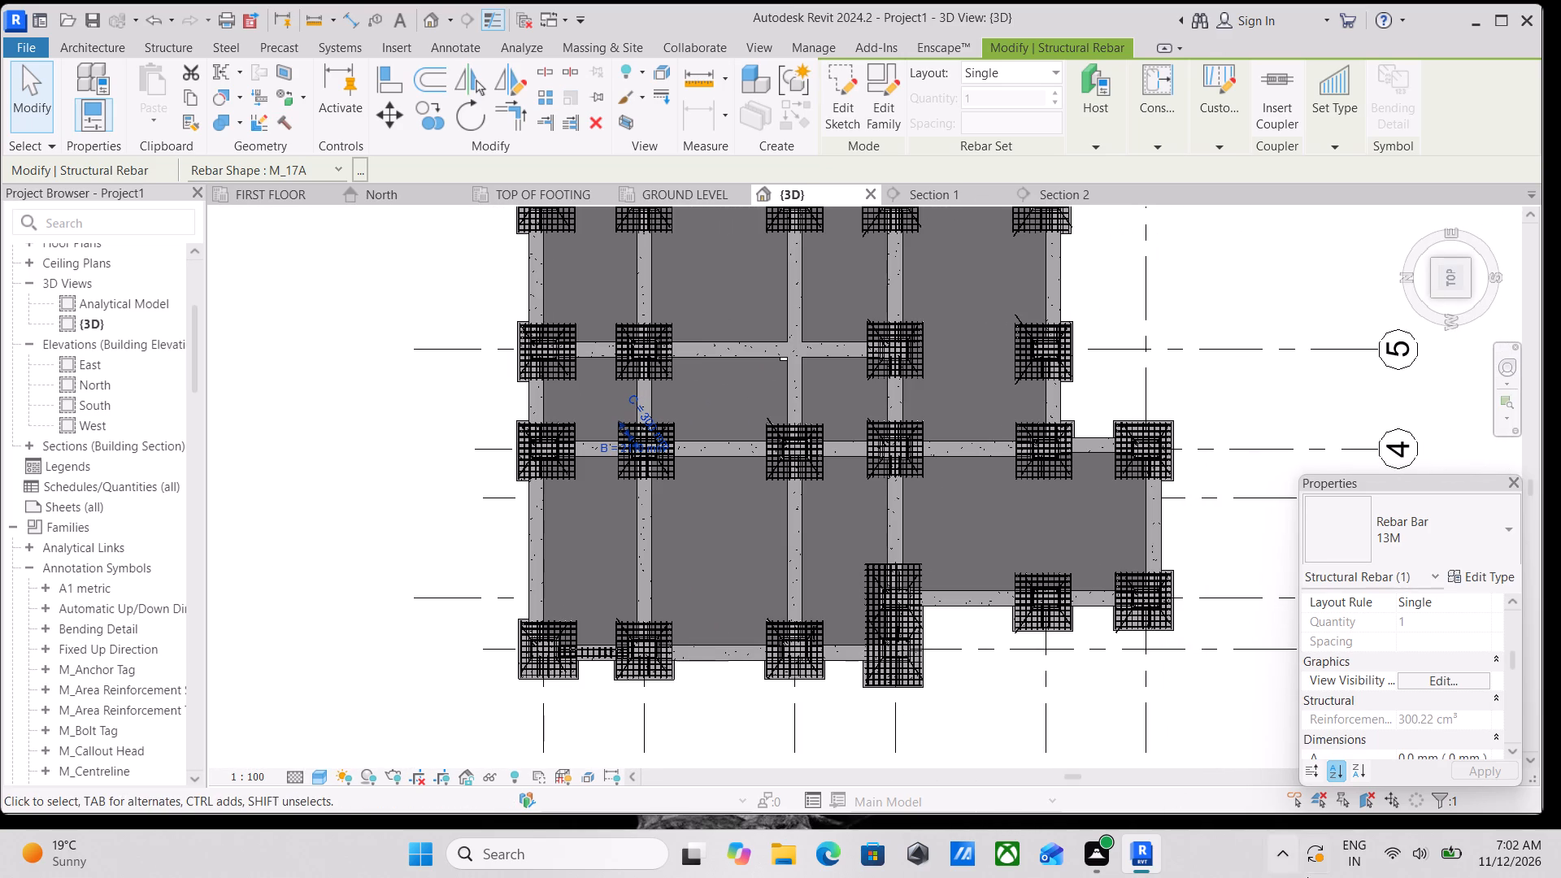
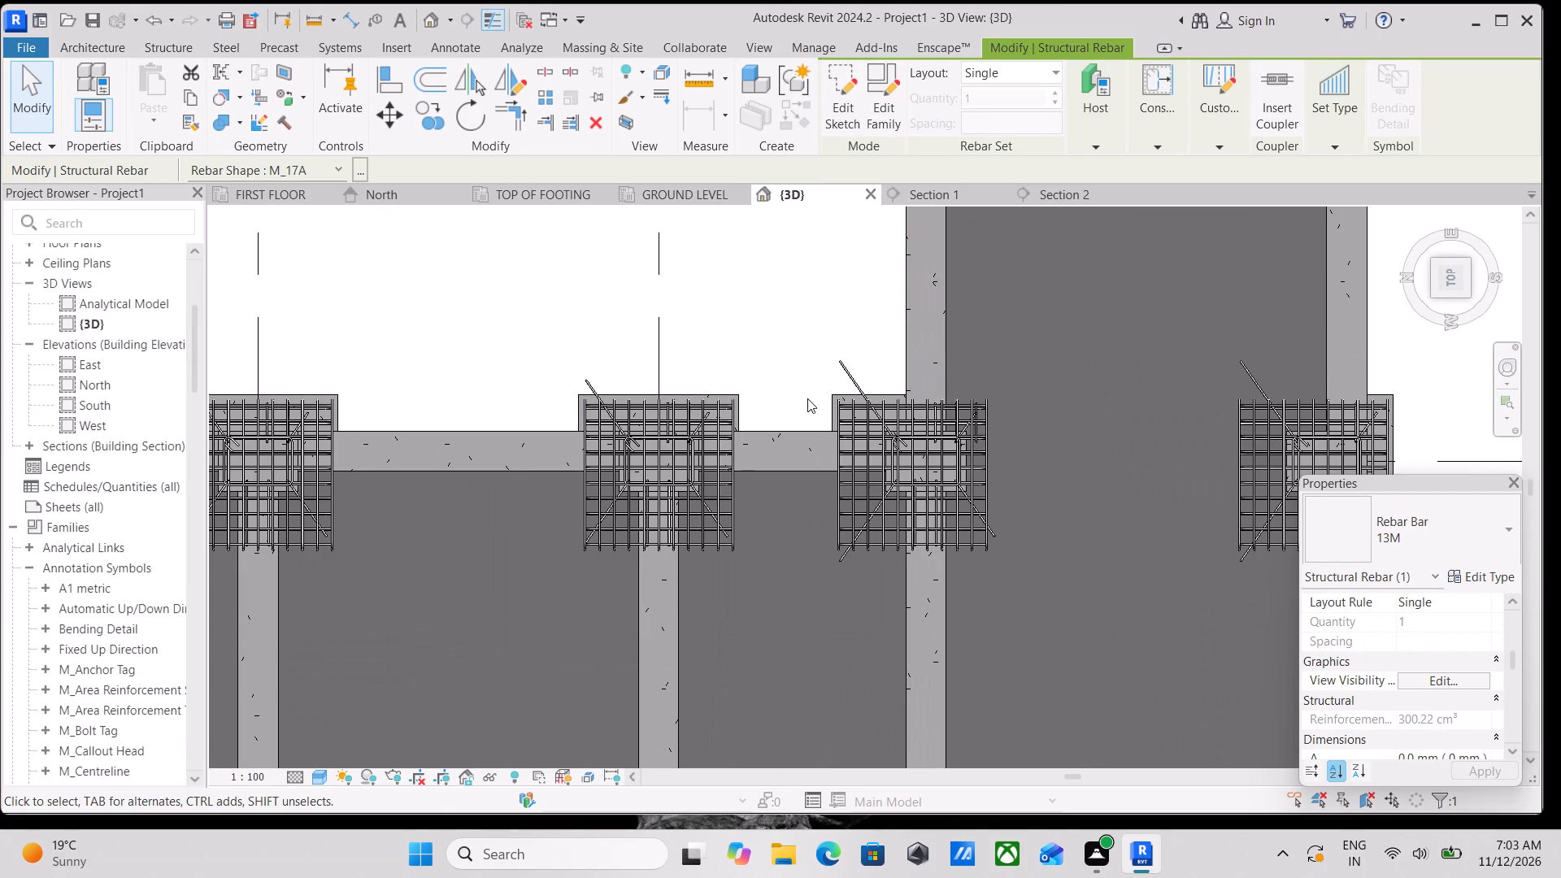
Shorten the diagonal M_17A bar protruding past the northeast corner of the fourth footing from the north end along the east edge.
{"action": "scroll", "coordinate": [779, 372], "scroll_direction": "up", "scroll_amount": 2}
{"action": "scroll", "coordinate": [872, 342], "scroll_direction": "up", "scroll_amount": 2}
{"action": "left_click", "coordinate": [861, 354]}
{"action": "scroll", "coordinate": [859, 365], "scroll_direction": "up", "scroll_amount": 2}
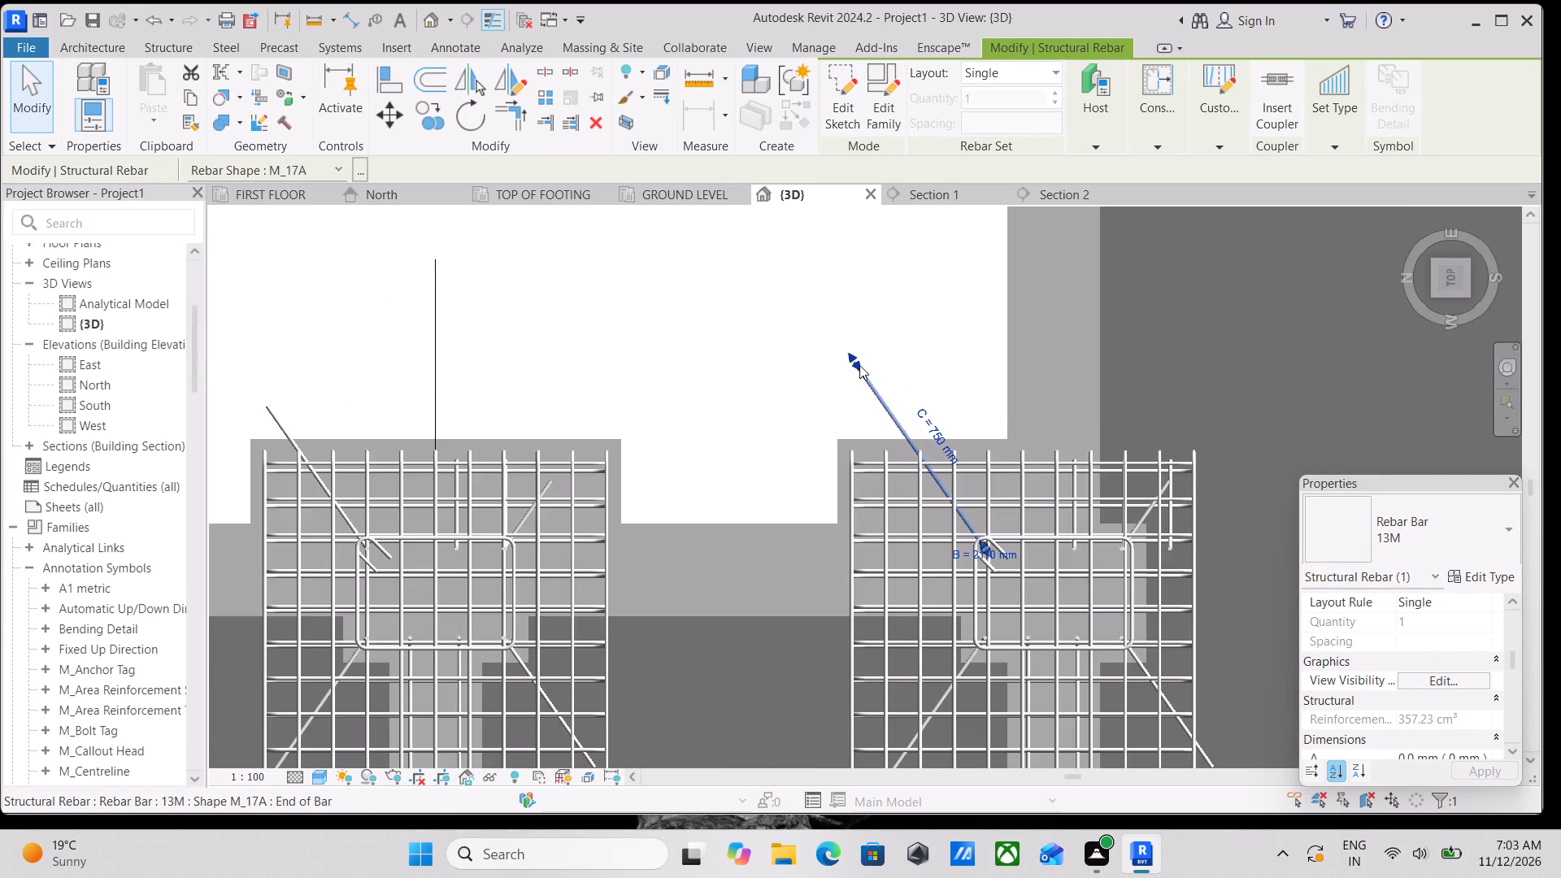
{"action": "left_click_drag", "start_coordinate": [859, 365], "coordinate": [901, 463]}
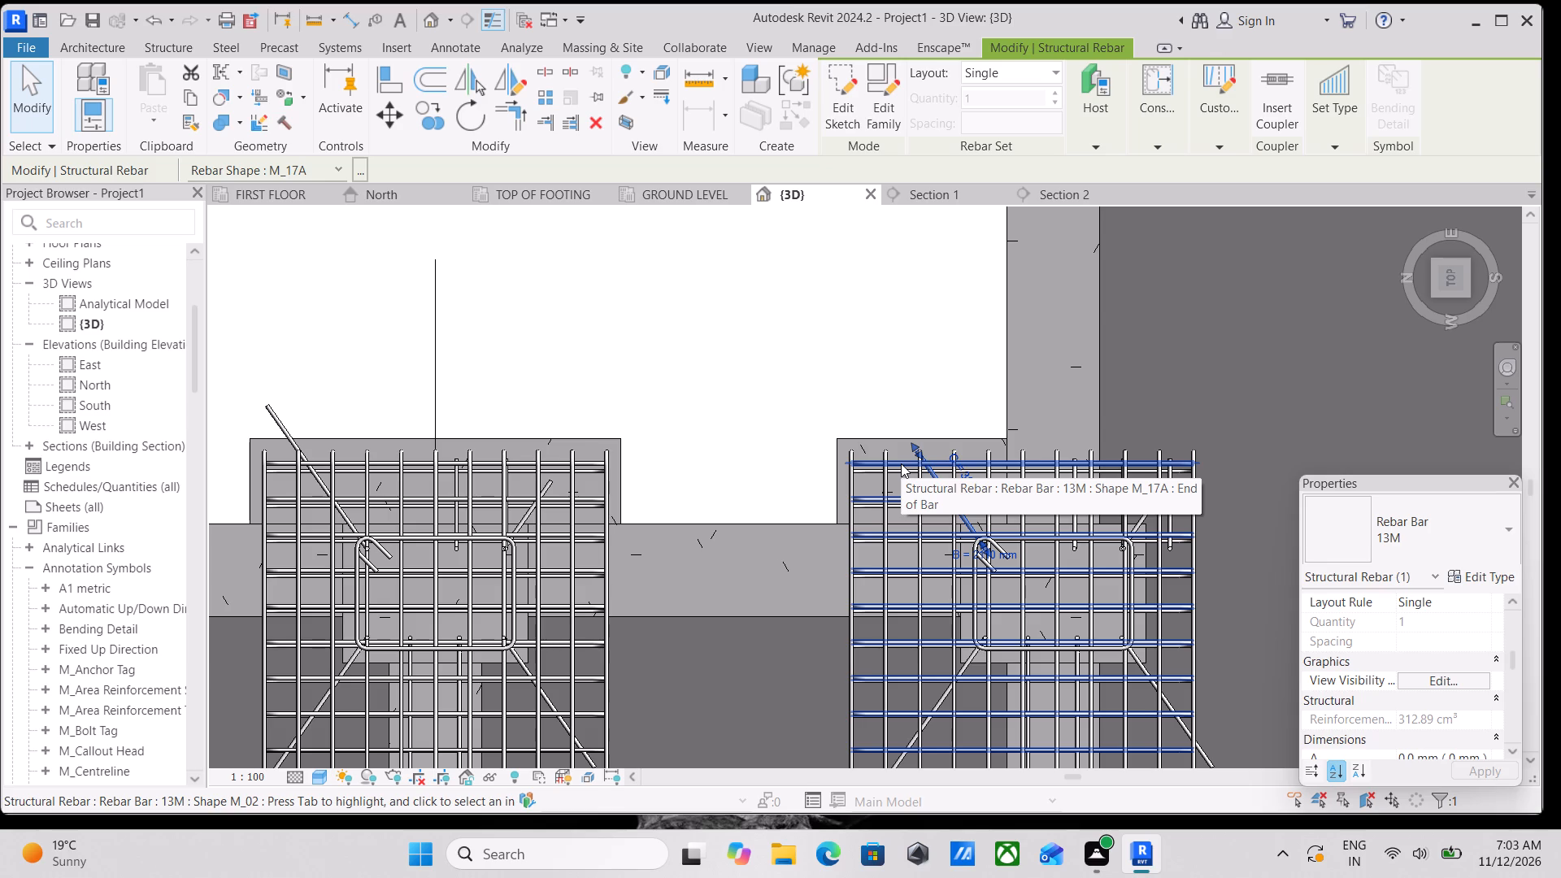
Shorten the diagonal M_17A bar at the northwest corner of the same east-edge footing so it ends inside the reinforcement mat.
{"action": "scroll", "coordinate": [920, 467], "scroll_direction": "down", "scroll_amount": 1}
{"action": "scroll", "coordinate": [960, 532], "scroll_direction": "down", "scroll_amount": 1}
{"action": "middle_click_drag", "start_coordinate": [953, 493], "coordinate": [1047, 254]}
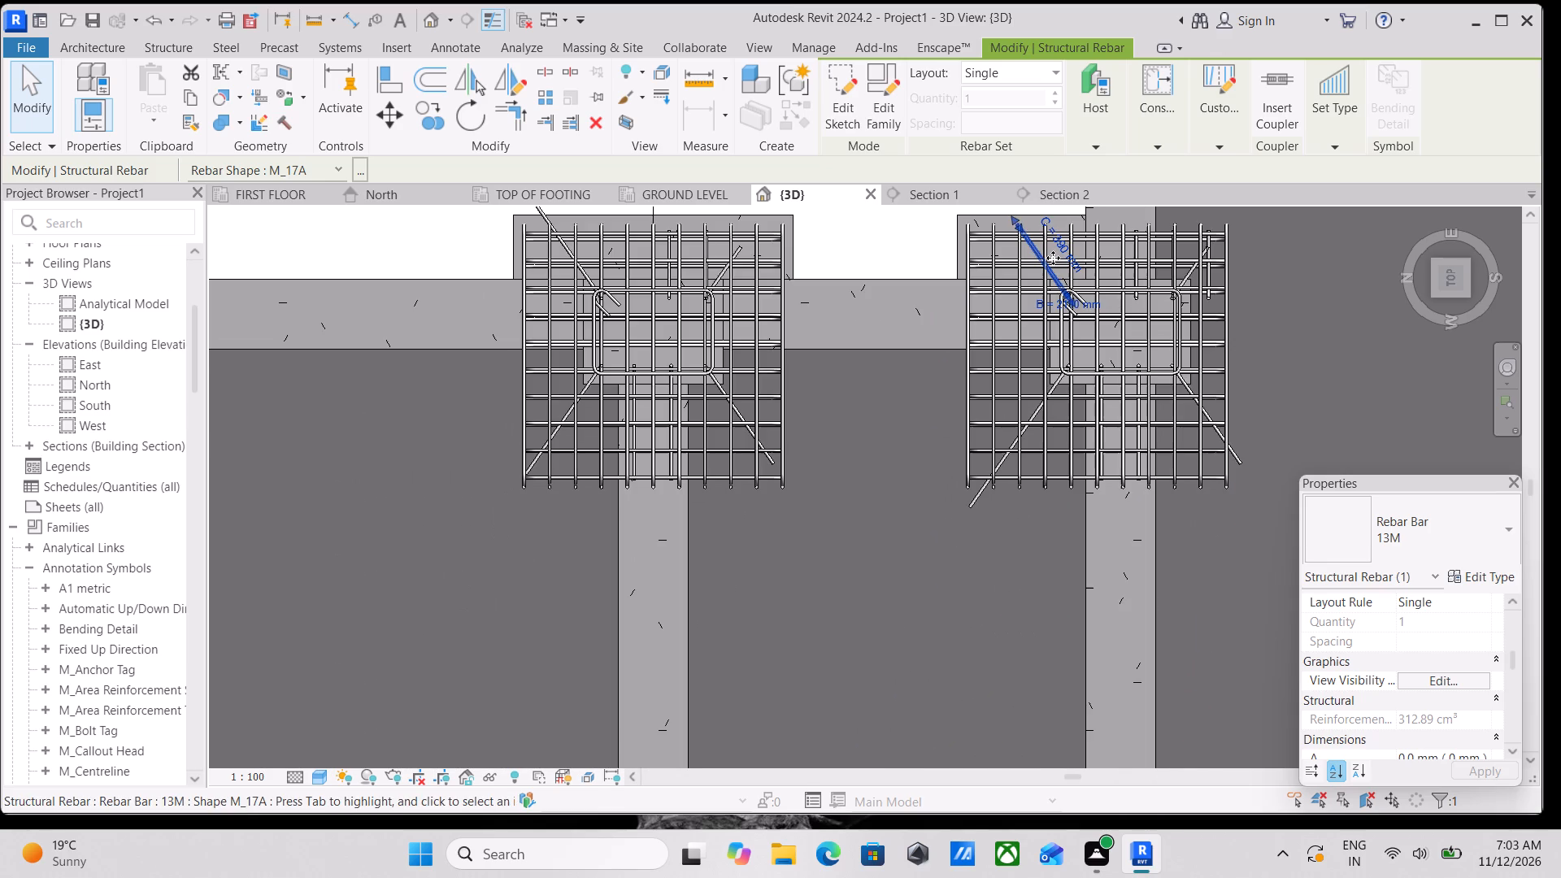
{"action": "scroll", "coordinate": [987, 331], "scroll_direction": "down", "scroll_amount": 1}
{"action": "middle_click_drag", "start_coordinate": [942, 389], "coordinate": [951, 305]}
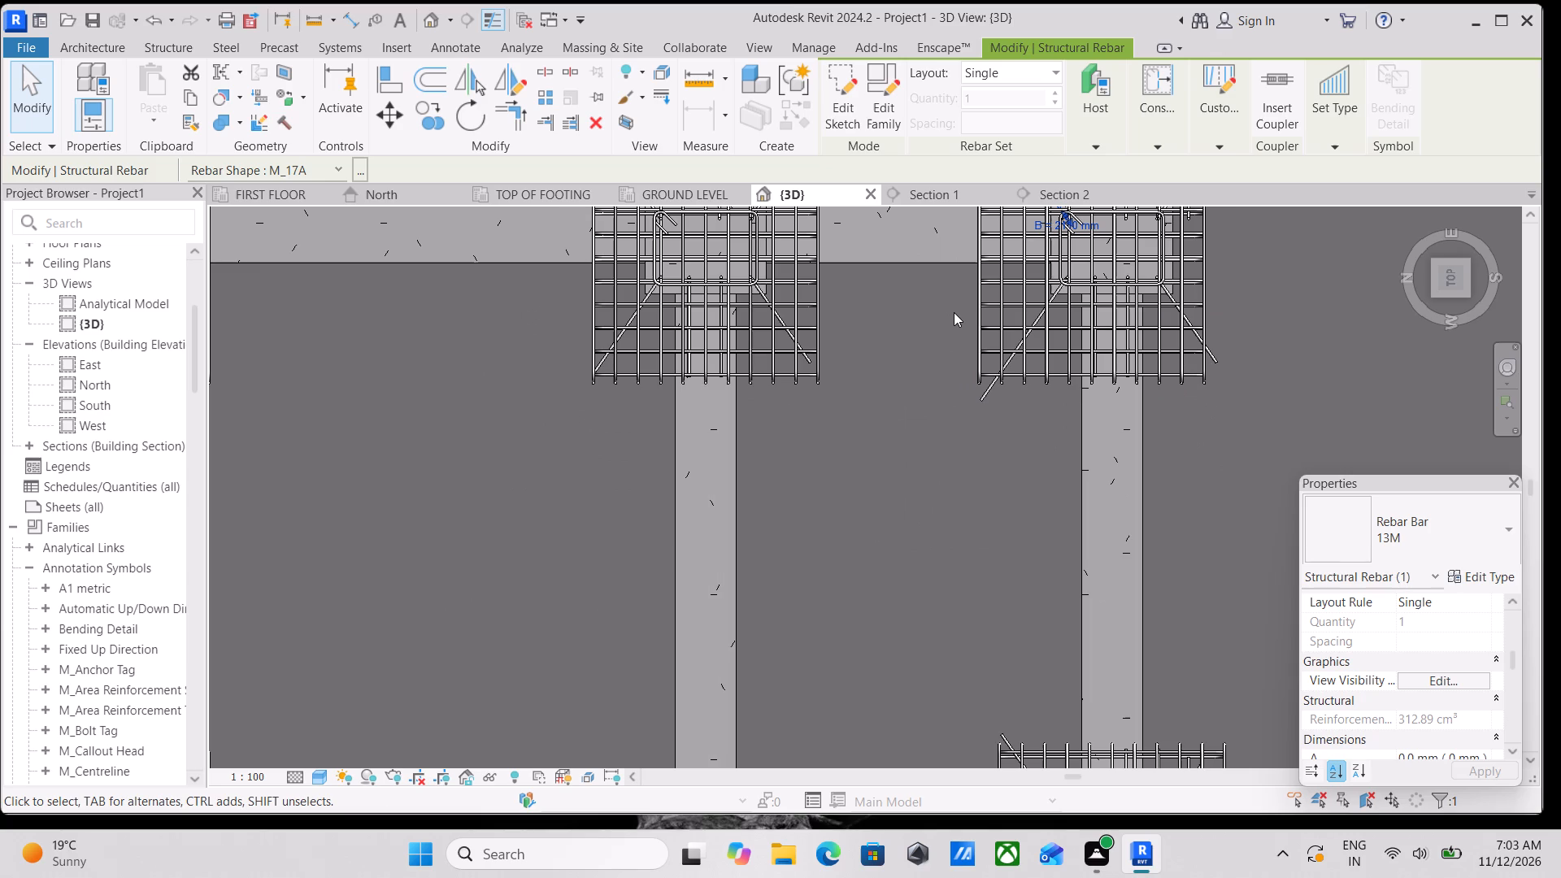
{"action": "scroll", "coordinate": [949, 358], "scroll_direction": "up", "scroll_amount": 2}
{"action": "scroll", "coordinate": [1003, 442], "scroll_direction": "up", "scroll_amount": 2}
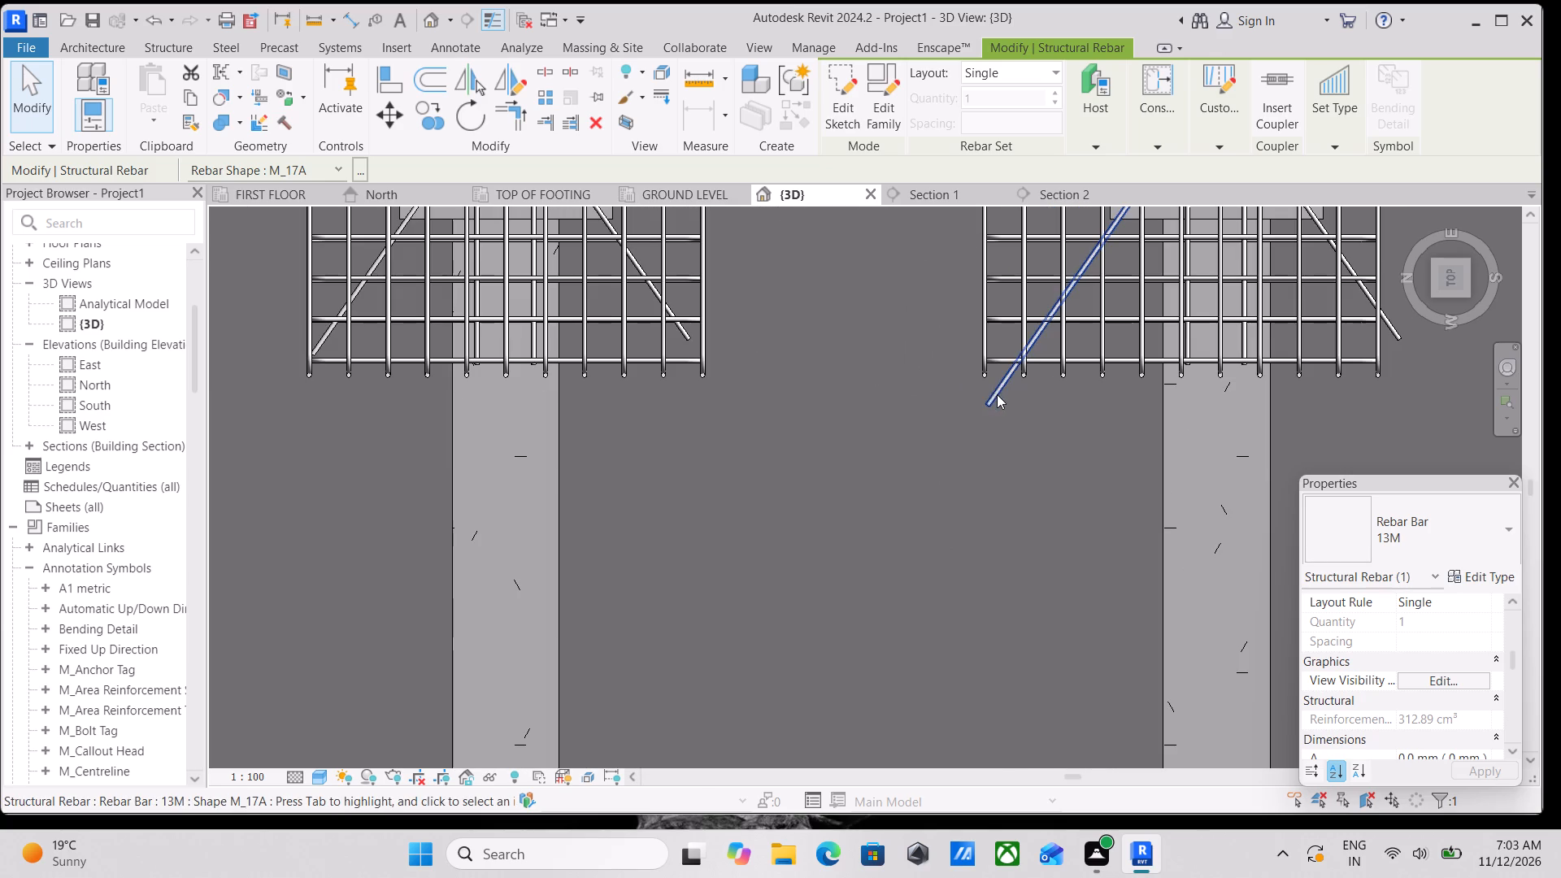
{"action": "left_click", "coordinate": [997, 394]}
{"action": "left_click_drag", "start_coordinate": [993, 398], "coordinate": [1033, 358]}
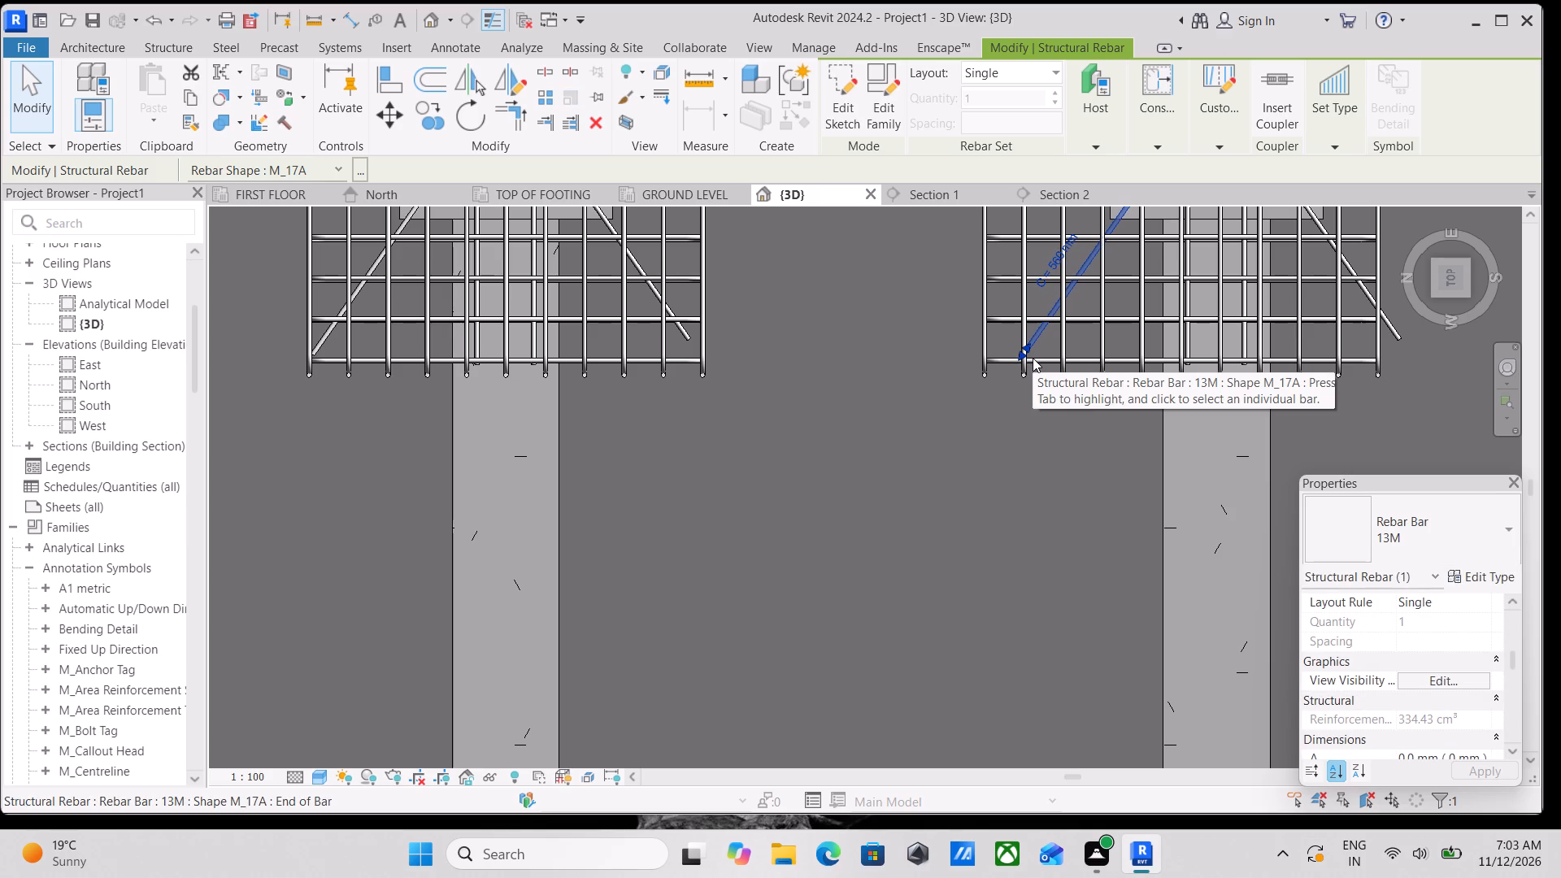
Shorten the diagonal M_17A bar at the southwest corner of the same footing so it ends inside the reinforcement mat.
{"action": "scroll", "coordinate": [1034, 358], "scroll_direction": "down", "scroll_amount": 3}
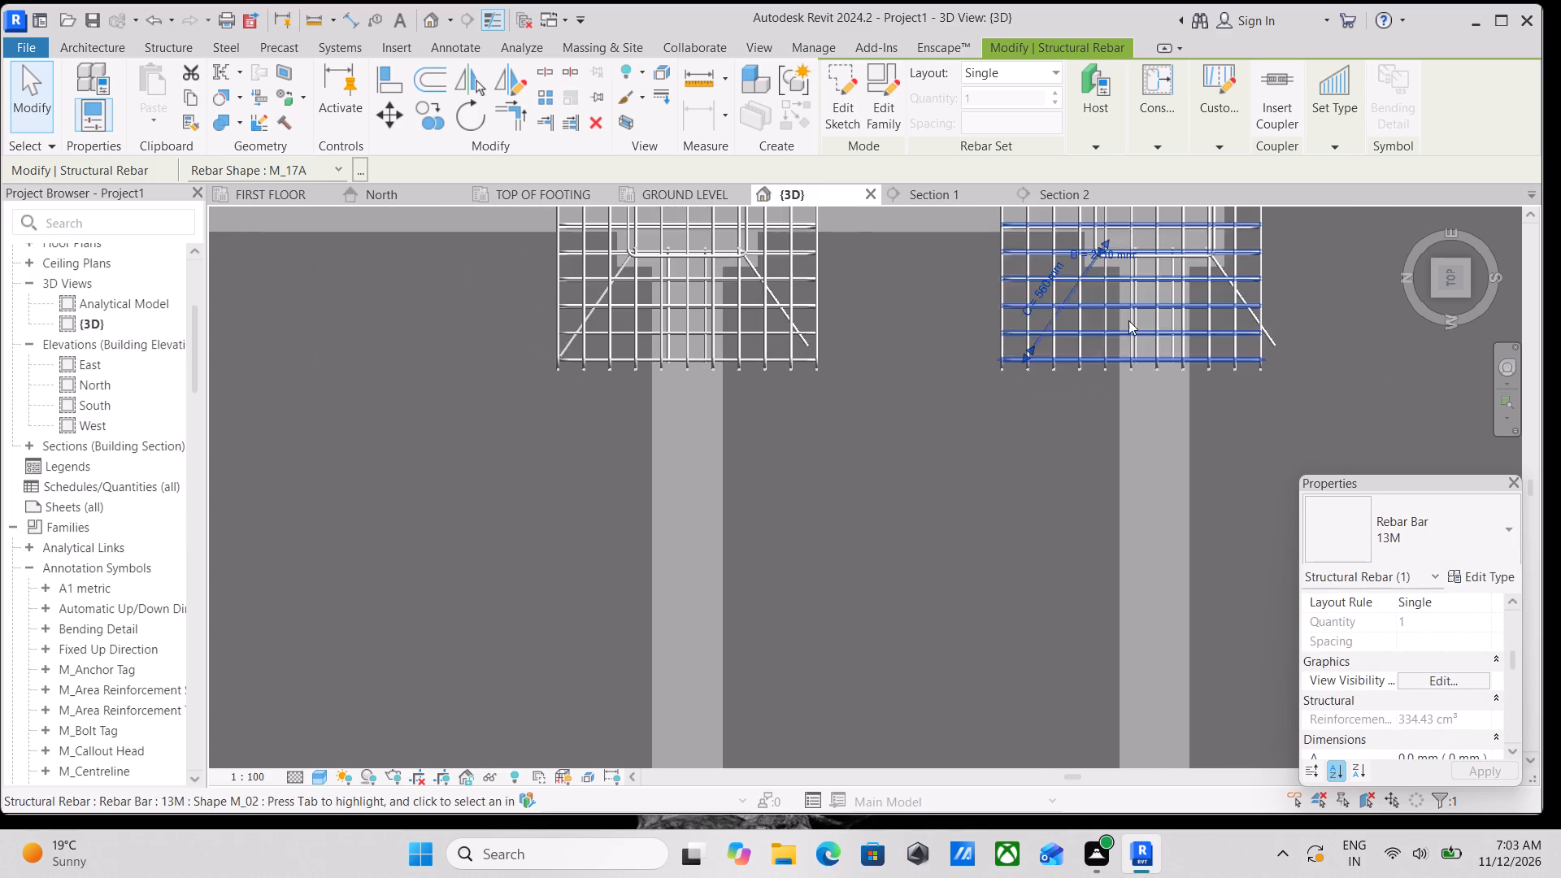
{"action": "scroll", "coordinate": [1131, 320], "scroll_direction": "down", "scroll_amount": 1}
{"action": "middle_click_drag", "start_coordinate": [1130, 320], "coordinate": [1081, 370]}
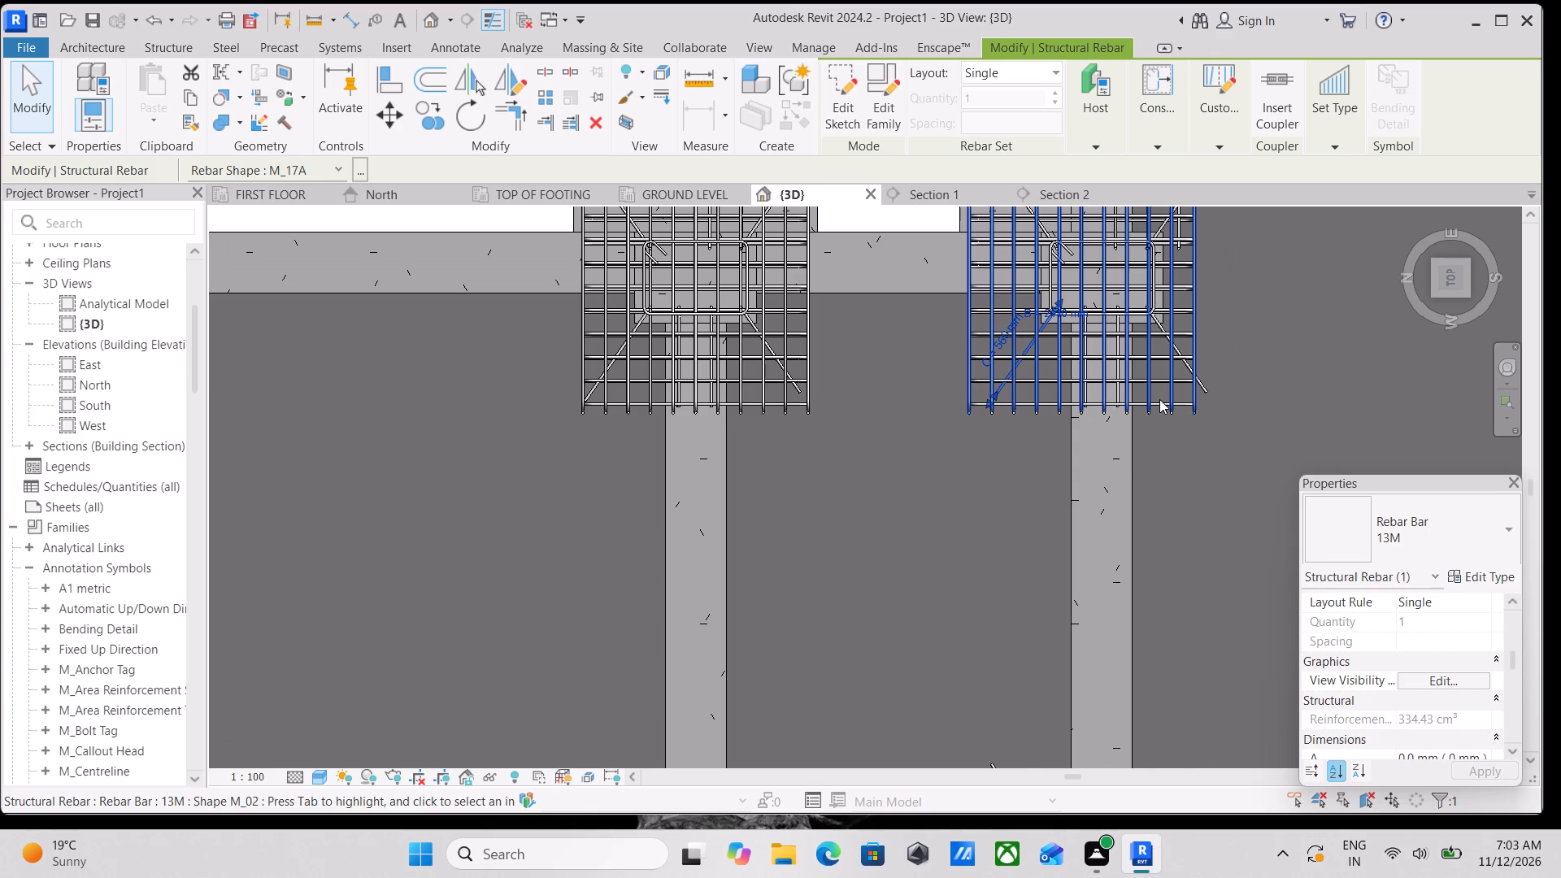
{"action": "scroll", "coordinate": [1159, 399], "scroll_direction": "up", "scroll_amount": 2}
{"action": "scroll", "coordinate": [1162, 399], "scroll_direction": "down", "scroll_amount": 2}
{"action": "middle_click_drag", "start_coordinate": [1159, 403], "coordinate": [1017, 450]}
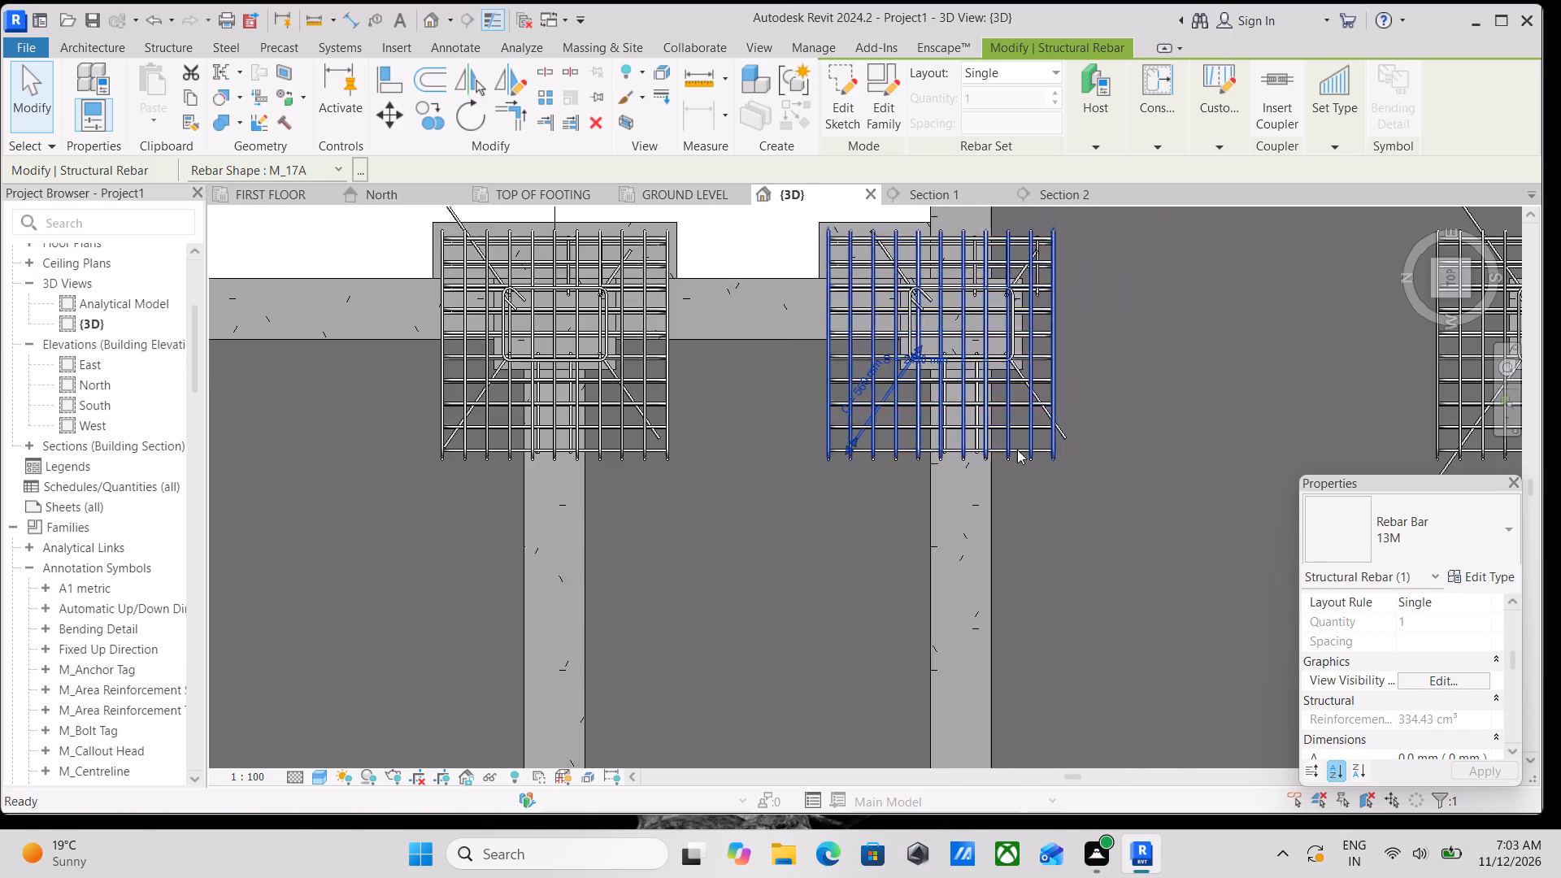
{"action": "scroll", "coordinate": [1050, 439], "scroll_direction": "up", "scroll_amount": 2}
{"action": "left_click", "coordinate": [1069, 435]}
{"action": "left_click_drag", "start_coordinate": [1075, 435], "coordinate": [1065, 429]}
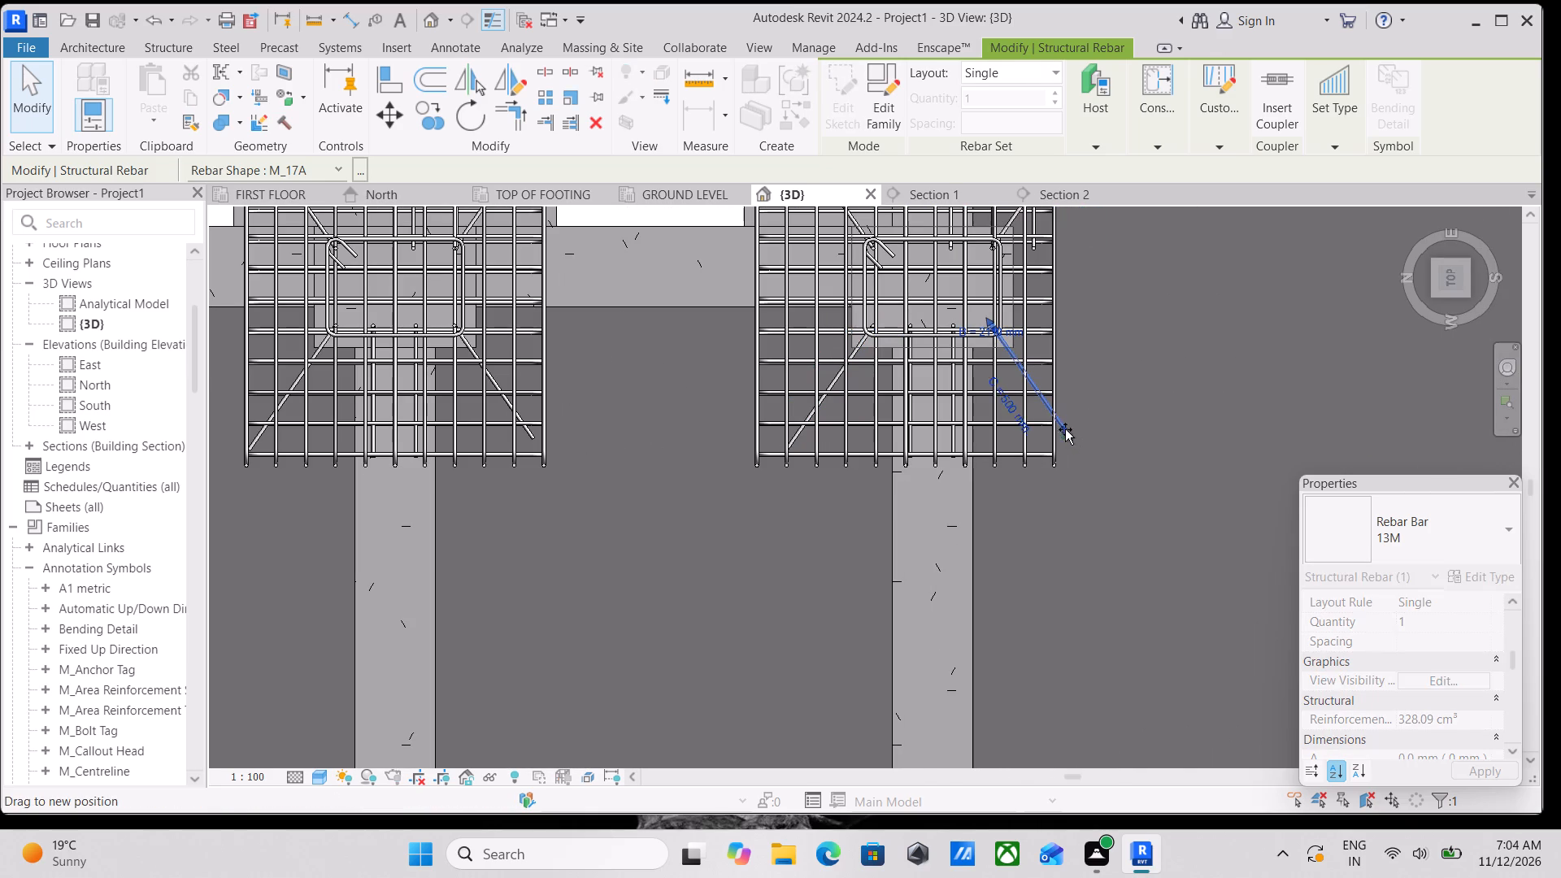
{"action": "left_click_drag", "start_coordinate": [1065, 429], "coordinate": [1040, 415]}
Shorten the diagonal M_17A bar protruding past the northeast corner of the third footing from the north end along the east edge.
{"action": "scroll", "coordinate": [1040, 416], "scroll_direction": "down", "scroll_amount": 5}
{"action": "middle_click_drag", "start_coordinate": [926, 409], "coordinate": [985, 415]}
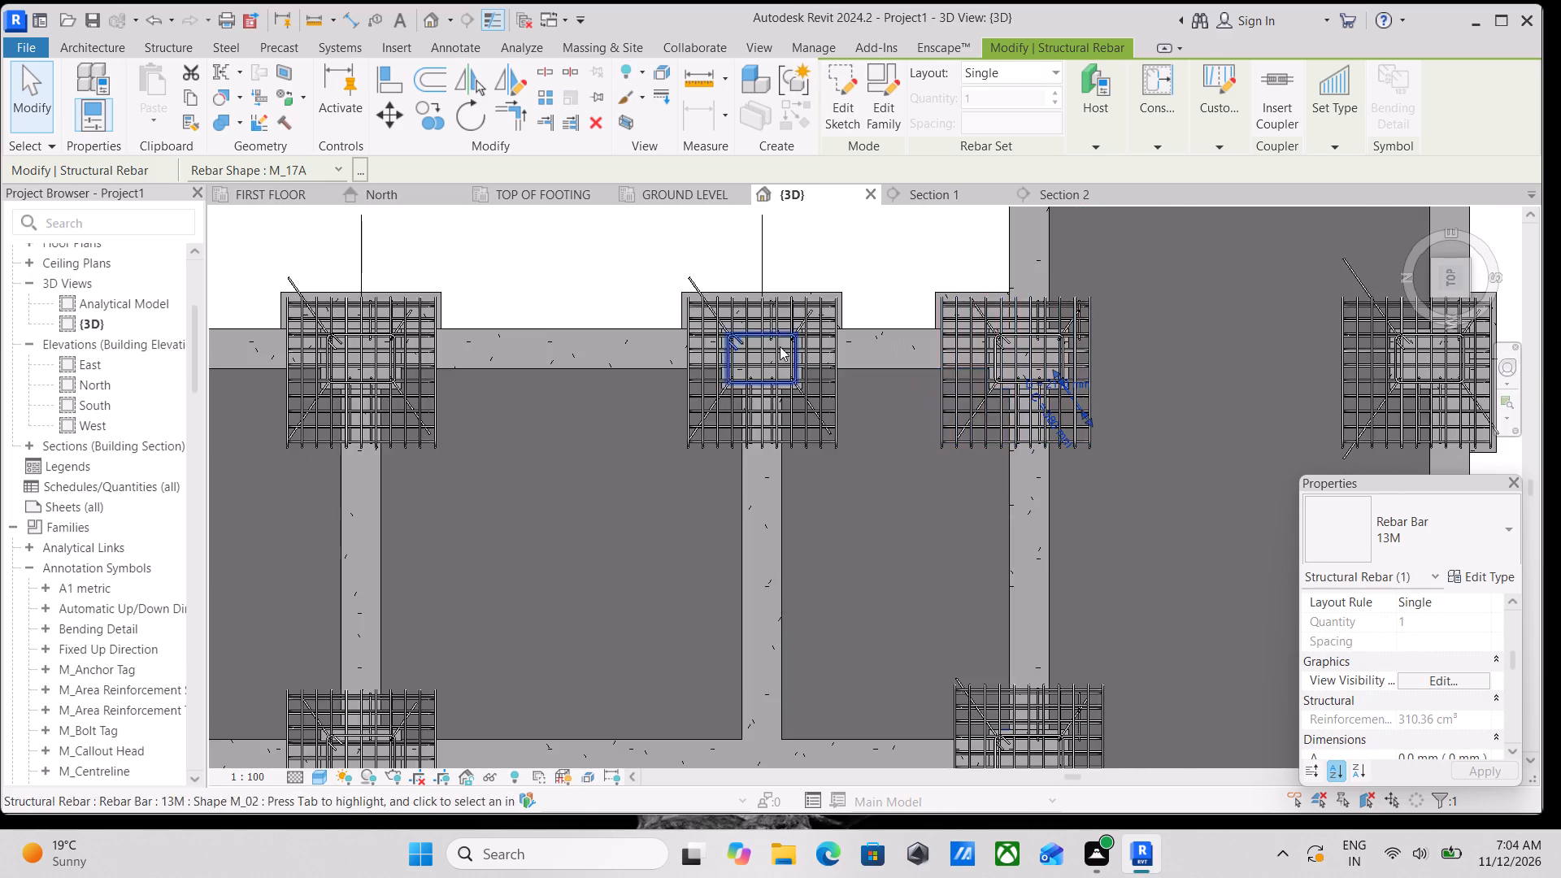
{"action": "middle_click_drag", "start_coordinate": [773, 339], "coordinate": [915, 427]}
{"action": "scroll", "coordinate": [828, 354], "scroll_direction": "up", "scroll_amount": 2}
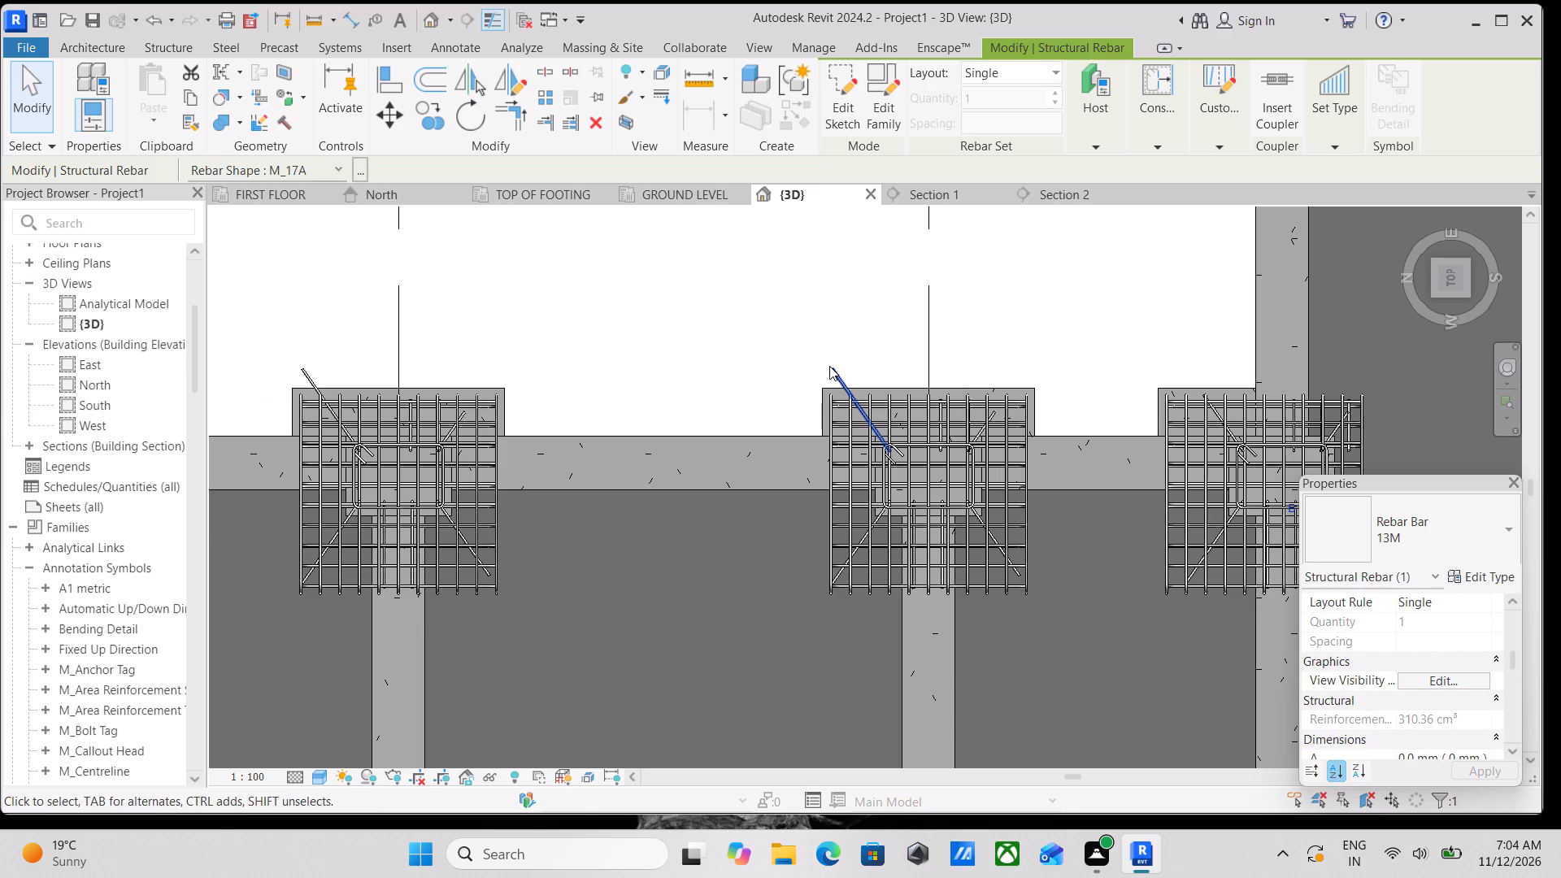
{"action": "left_click", "coordinate": [829, 366]}
{"action": "left_click_drag", "start_coordinate": [829, 366], "coordinate": [854, 389]}
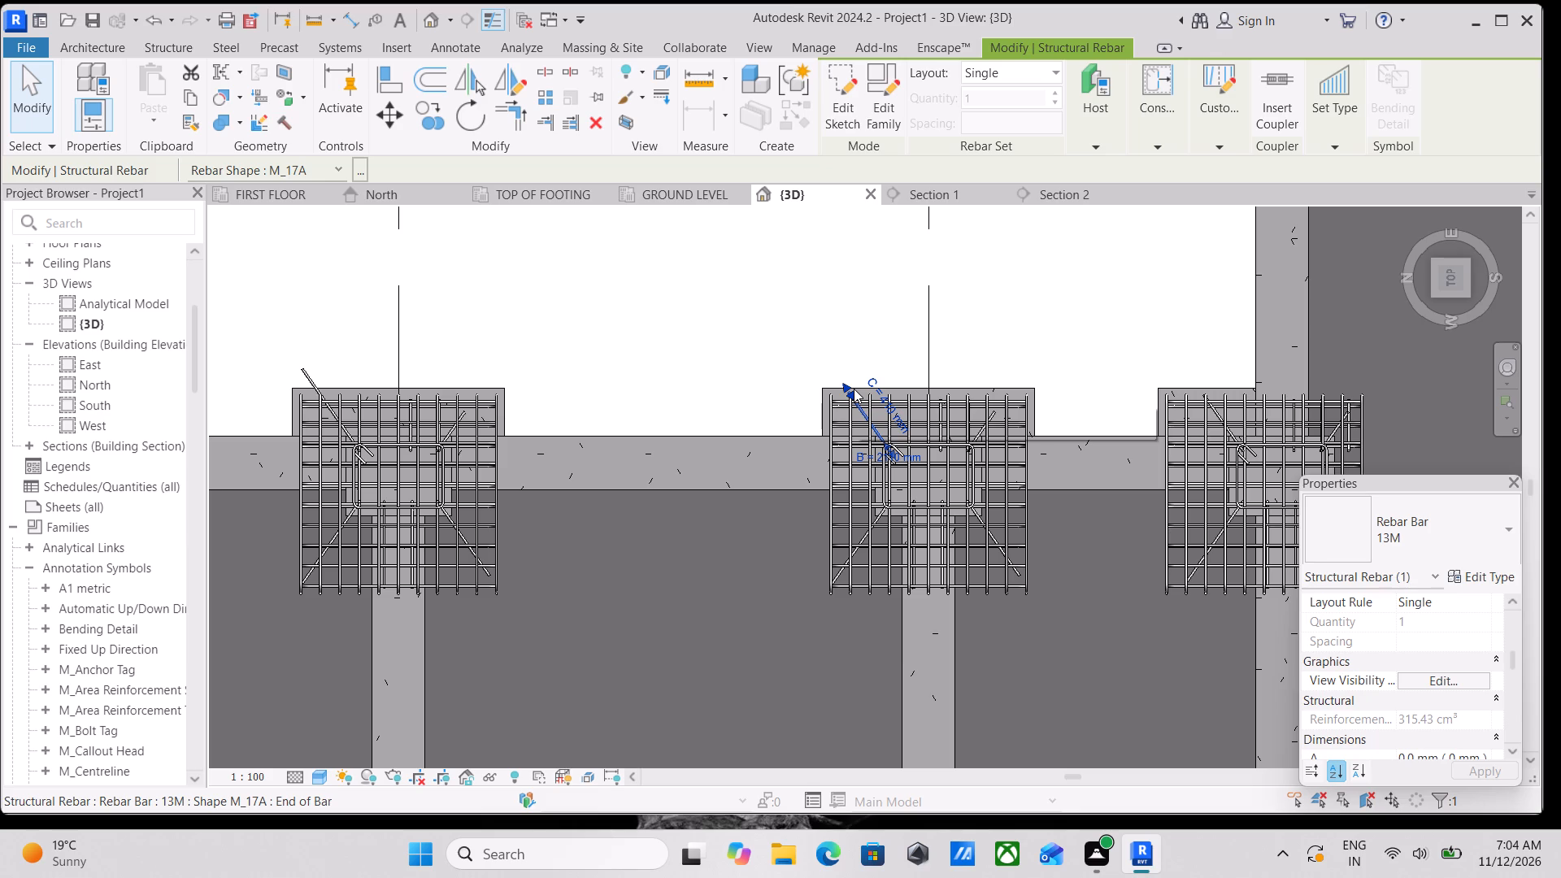
Shorten the diagonal M_17A bar protruding past the northeast corner of the second footing from the north end along the east edge.
{"action": "scroll", "coordinate": [854, 389], "scroll_direction": "down", "scroll_amount": 1}
{"action": "middle_click_drag", "start_coordinate": [741, 413], "coordinate": [900, 388]}
{"action": "middle_click_drag", "start_coordinate": [573, 411], "coordinate": [863, 389]}
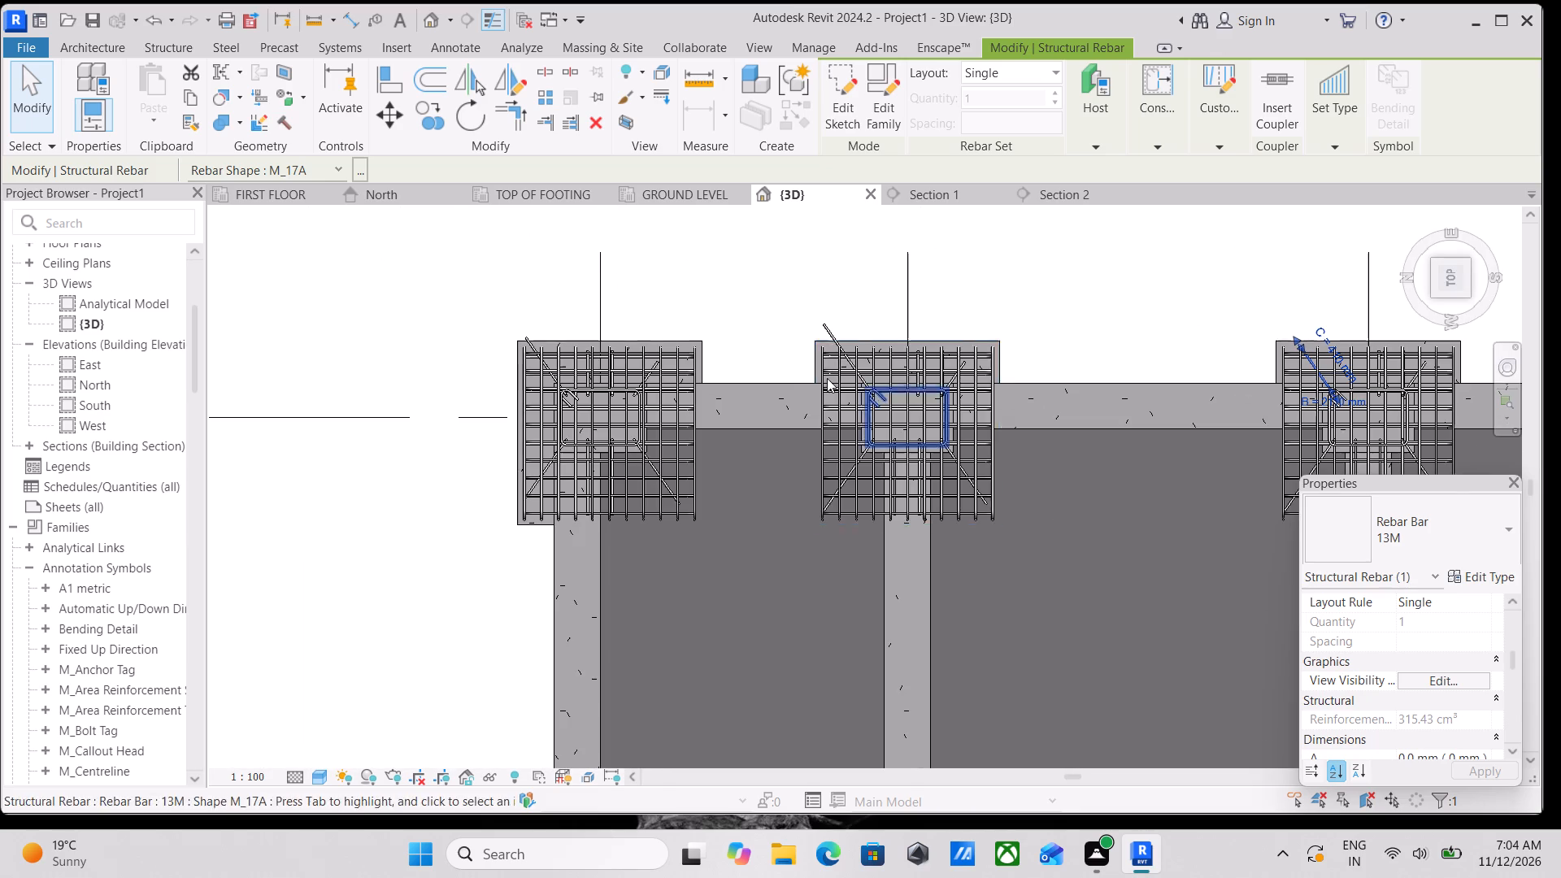
{"action": "left_click", "coordinate": [821, 333]}
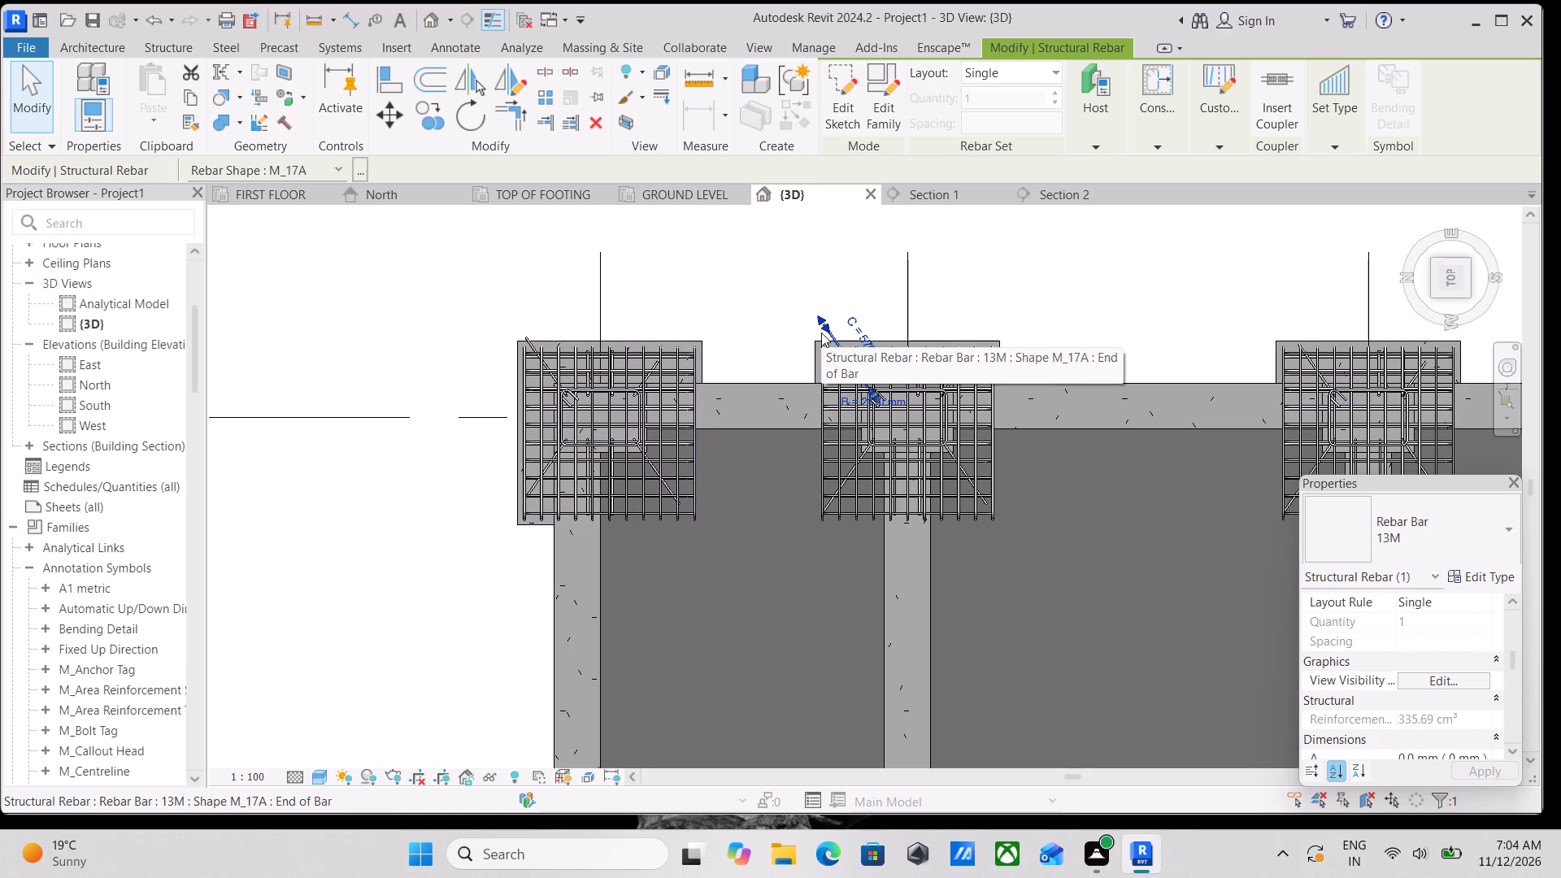
{"action": "scroll", "coordinate": [821, 333], "scroll_direction": "up", "scroll_amount": 1}
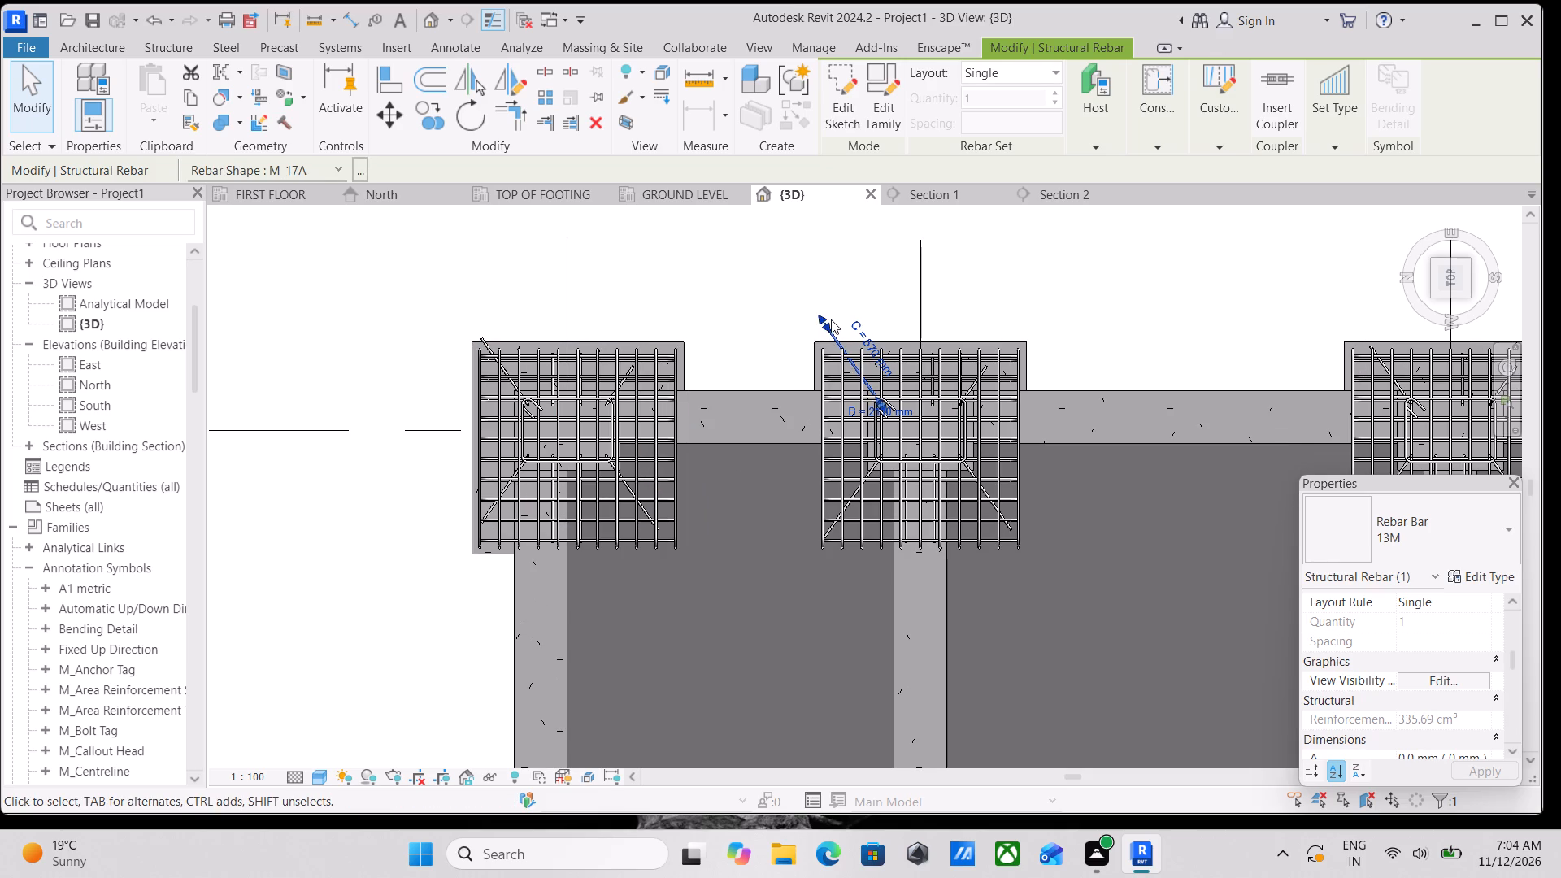
{"action": "left_click_drag", "start_coordinate": [830, 322], "coordinate": [839, 334]}
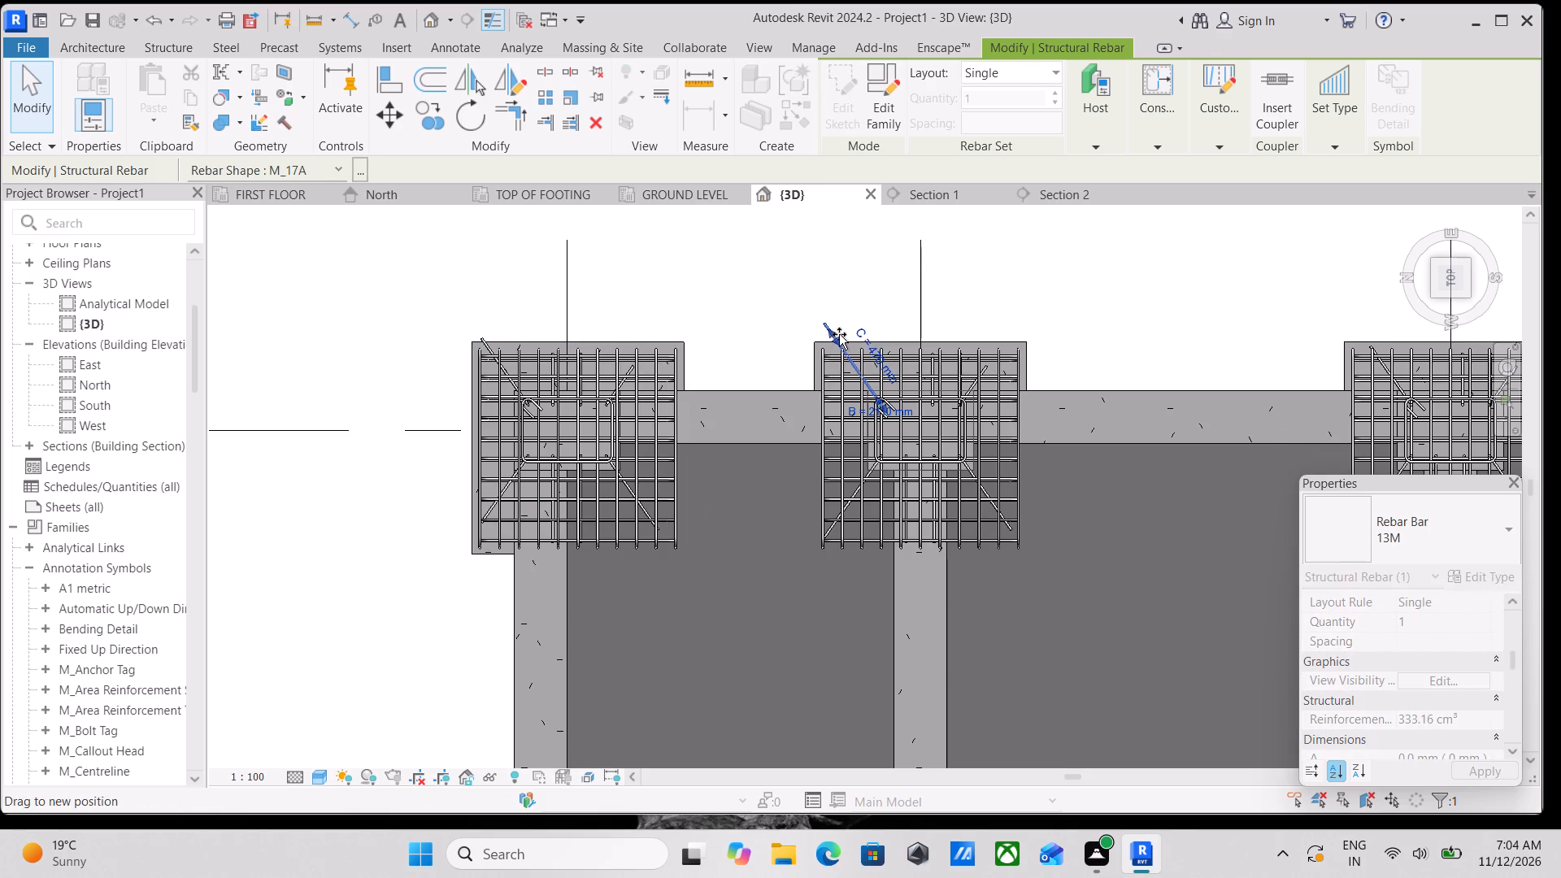
{"action": "left_click_drag", "start_coordinate": [839, 334], "coordinate": [849, 347]}
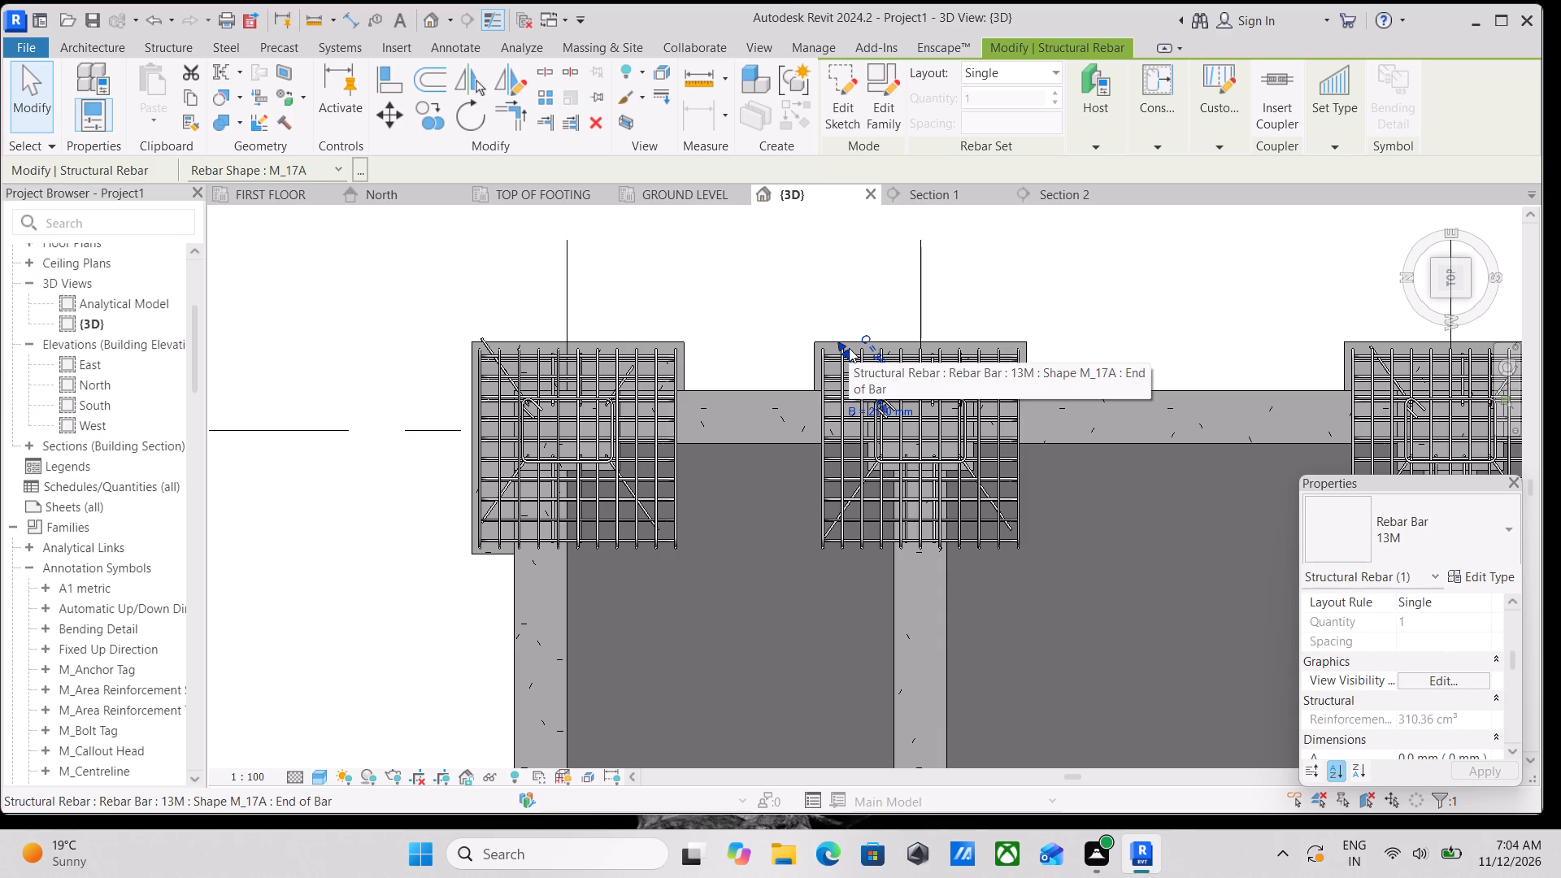
Shorten the diagonal M_17A bar protruding at the northeast corner of the fourth footing from the north, in the row just inside the west edge.
{"action": "scroll", "coordinate": [849, 348], "scroll_direction": "down", "scroll_amount": 4}
{"action": "middle_click_drag", "start_coordinate": [881, 373], "coordinate": [738, 250]}
{"action": "scroll", "coordinate": [826, 337], "scroll_direction": "down", "scroll_amount": 3}
{"action": "middle_click_drag", "start_coordinate": [785, 309], "coordinate": [635, 176]}
{"action": "middle_click_drag", "start_coordinate": [887, 446], "coordinate": [763, 355]}
{"action": "scroll", "coordinate": [931, 461], "scroll_direction": "up", "scroll_amount": 13}
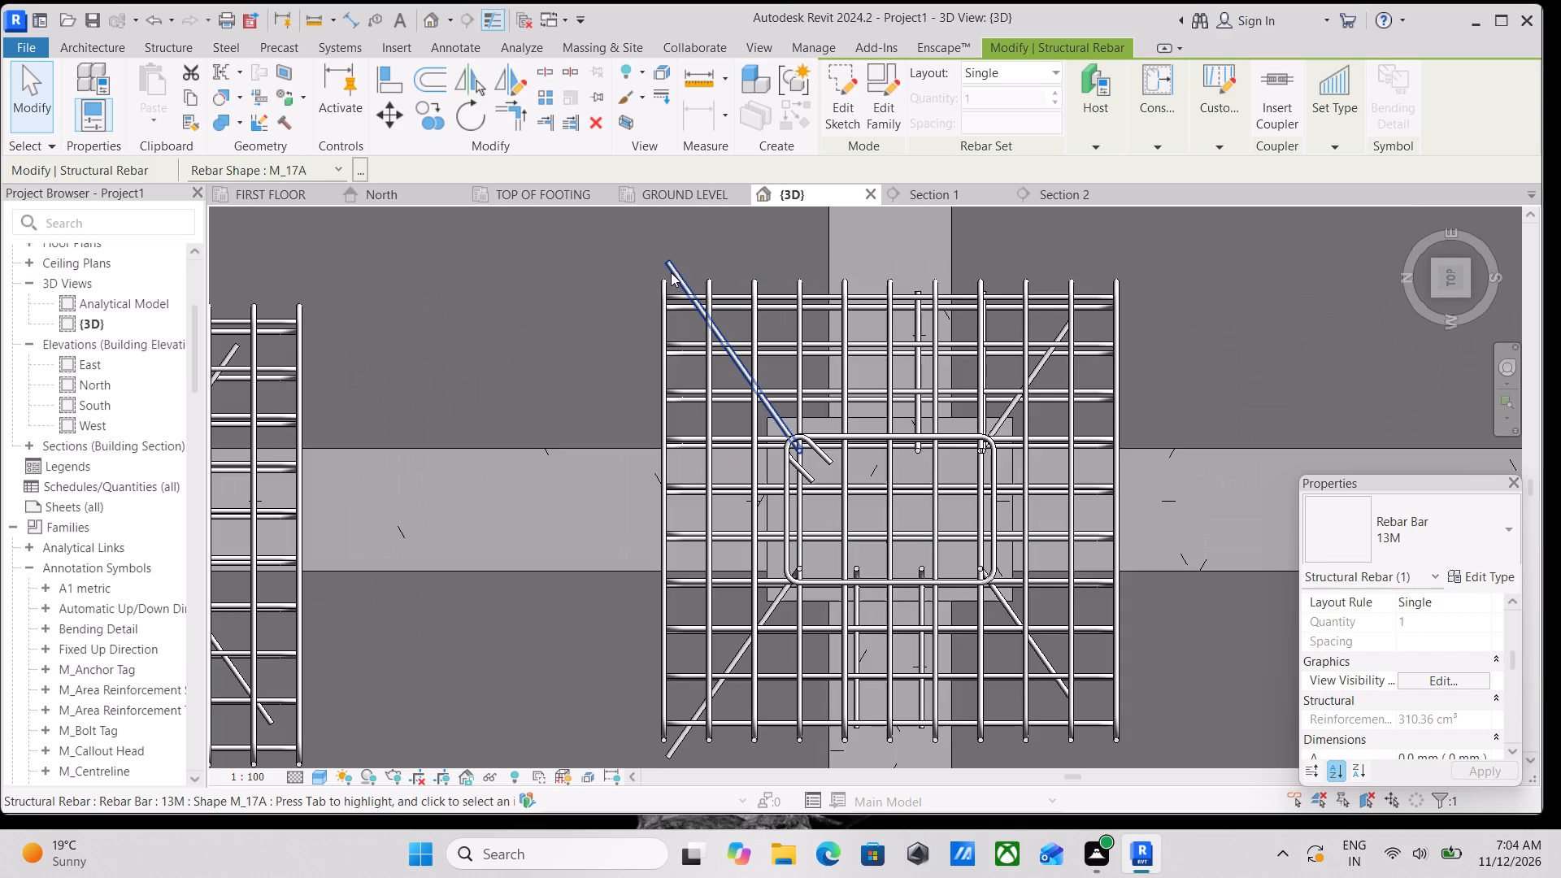
{"action": "scroll", "coordinate": [672, 262], "scroll_direction": "up", "scroll_amount": 1}
{"action": "left_click", "coordinate": [672, 262]}
{"action": "left_click_drag", "start_coordinate": [670, 261], "coordinate": [688, 298]}
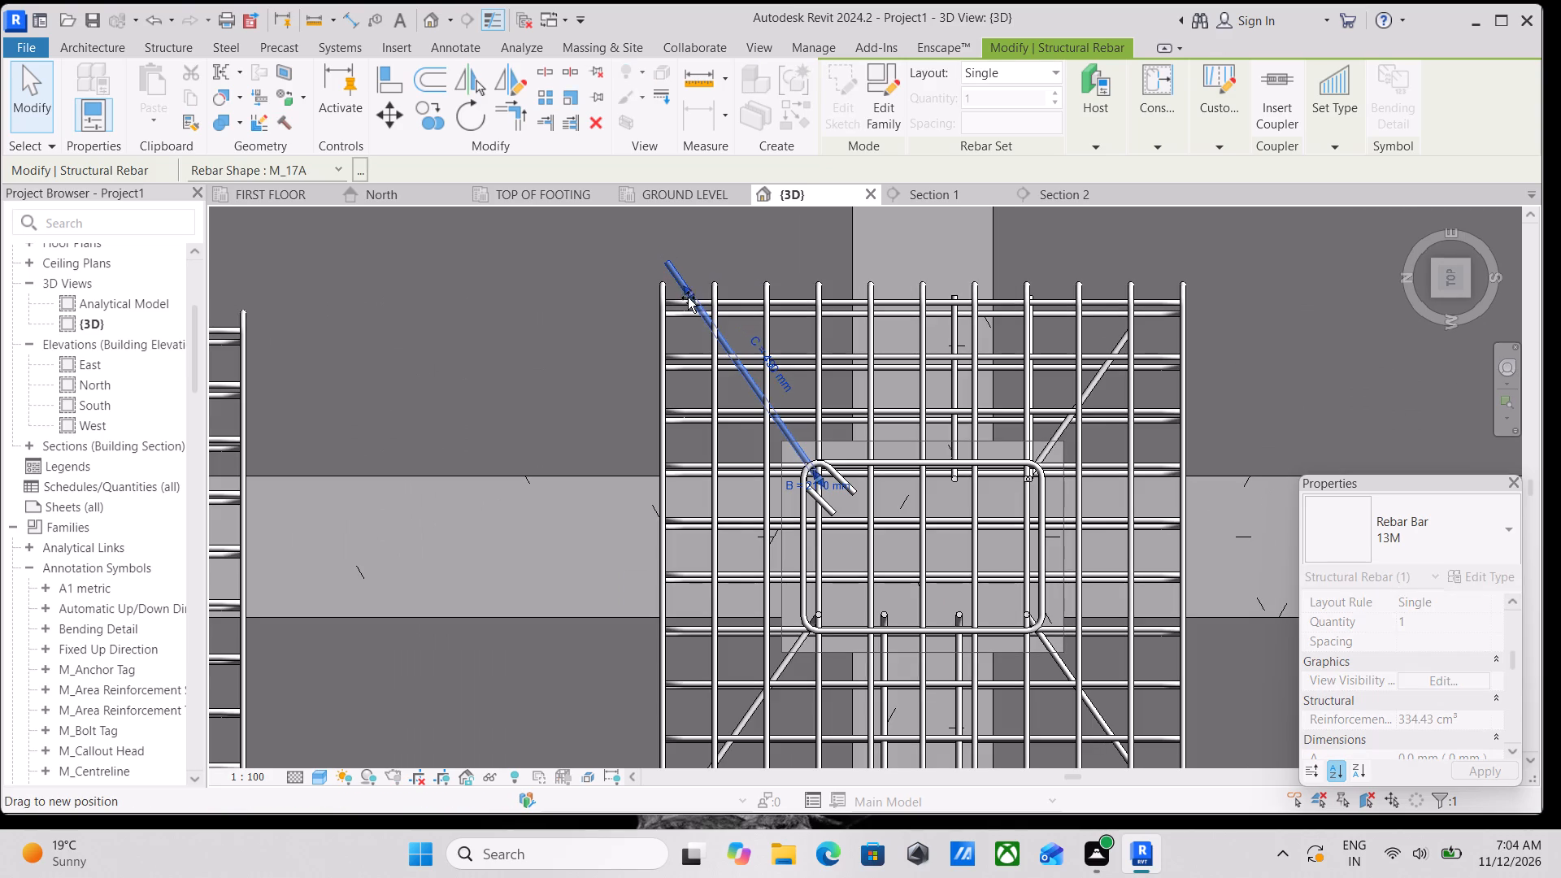
{"action": "left_click_drag", "start_coordinate": [688, 298], "coordinate": [695, 311]}
Shorten the diagonal M_17A bar protruding at the northwest corner of that same interior footing so it ends within the mat.
{"action": "scroll", "coordinate": [695, 314], "scroll_direction": "down", "scroll_amount": 5}
{"action": "middle_click_drag", "start_coordinate": [696, 315], "coordinate": [785, 281]}
{"action": "scroll", "coordinate": [741, 438], "scroll_direction": "up", "scroll_amount": 3}
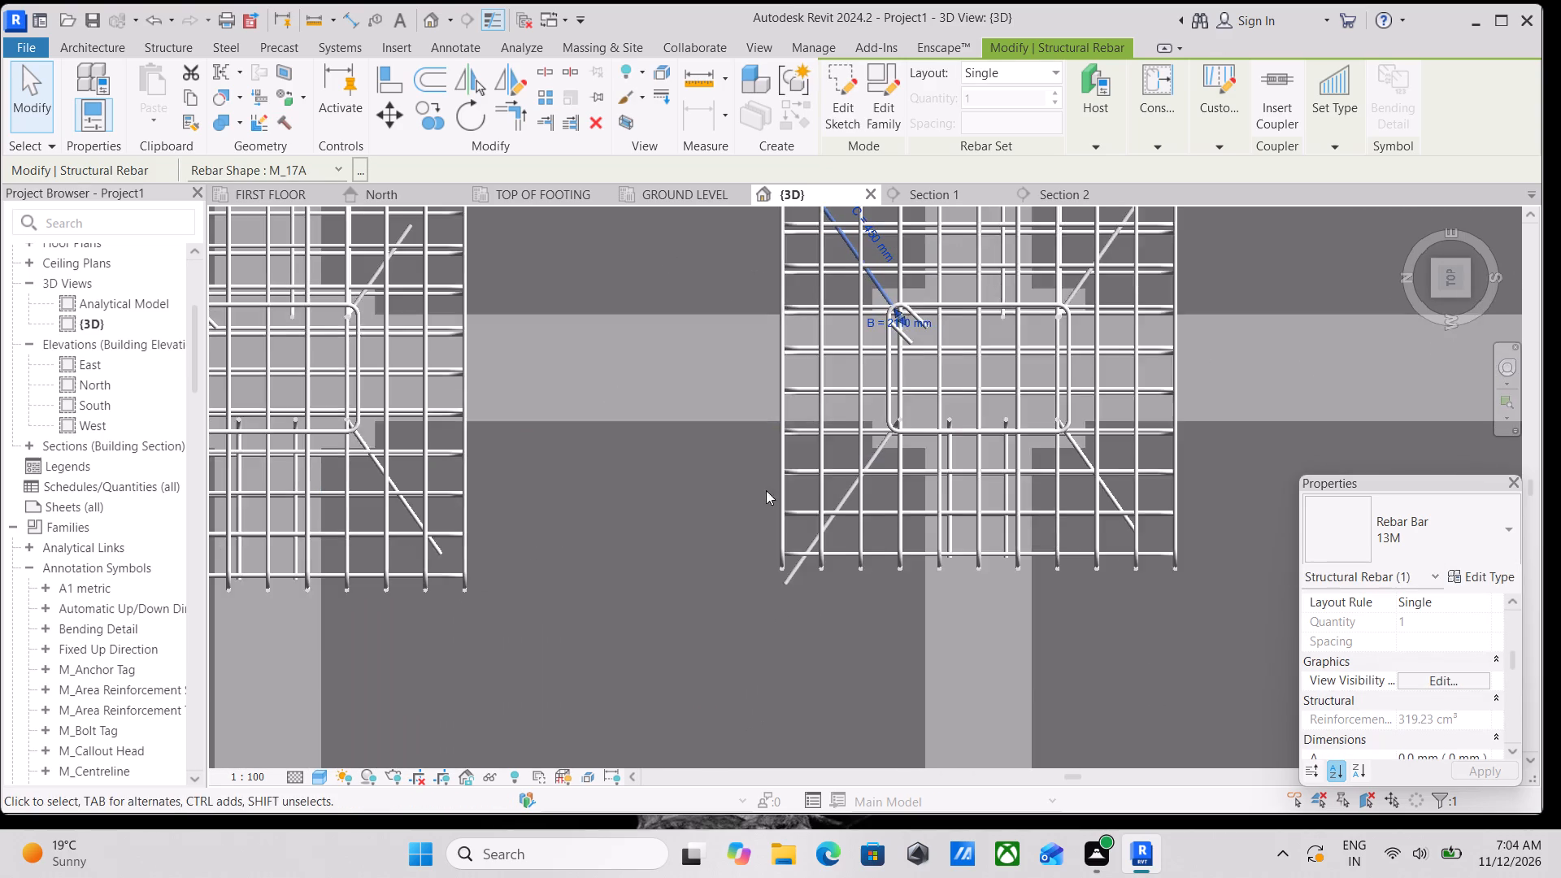
{"action": "scroll", "coordinate": [800, 558], "scroll_direction": "up", "scroll_amount": 1}
{"action": "middle_click_drag", "start_coordinate": [798, 554], "coordinate": [776, 447]}
{"action": "scroll", "coordinate": [767, 486], "scroll_direction": "up", "scroll_amount": 3}
{"action": "left_click", "coordinate": [763, 476]}
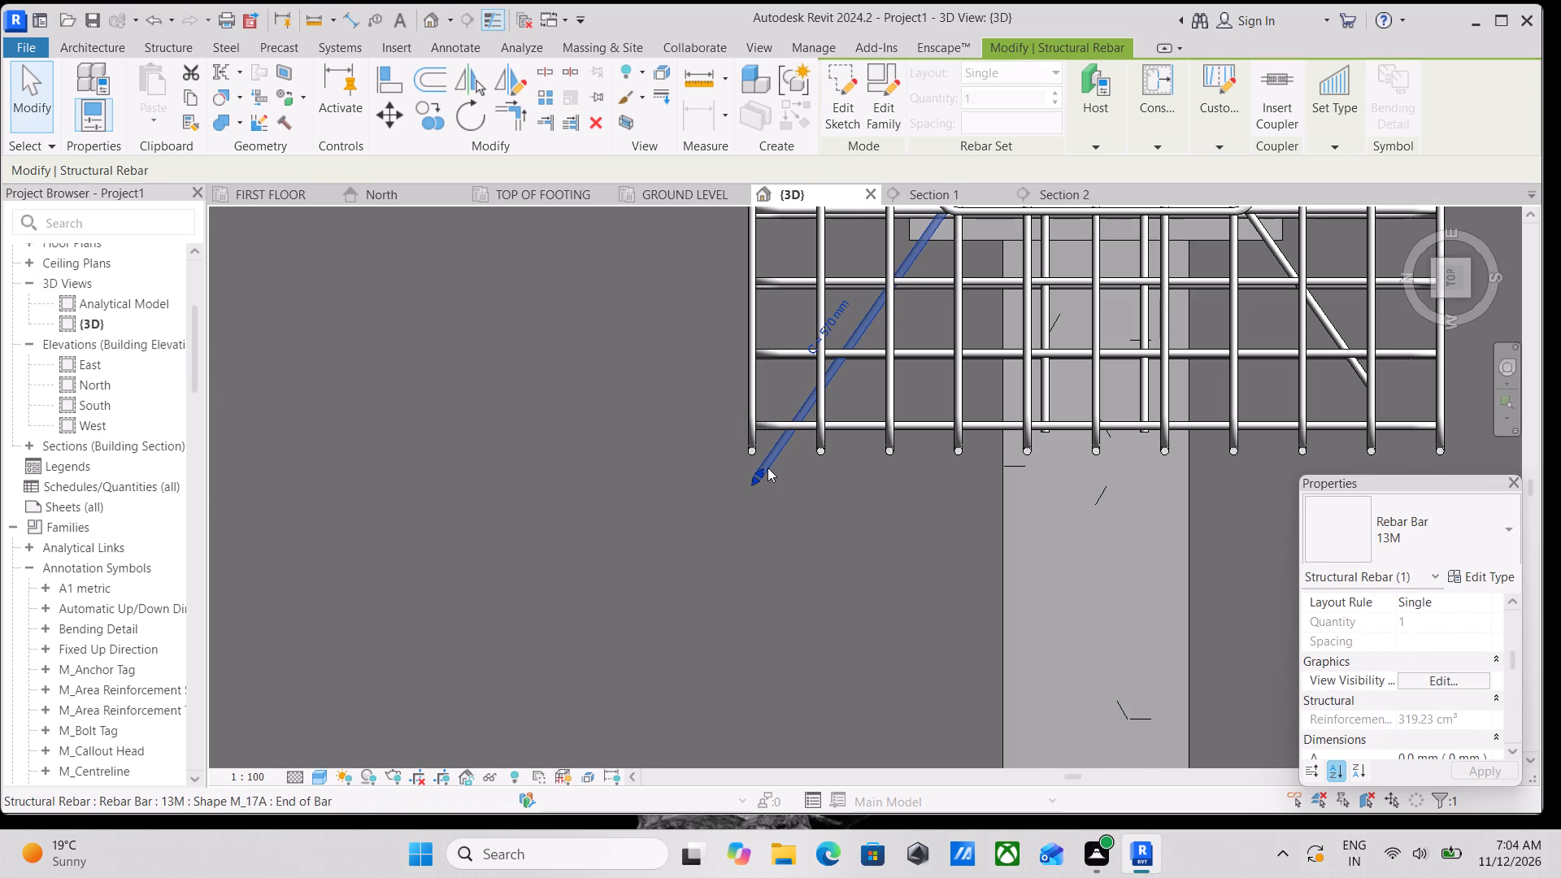
{"action": "left_click_drag", "start_coordinate": [767, 467], "coordinate": [815, 423]}
Shorten the diagonal M_17A bar at the northeast corner of the adjacent interior footing to the north to about 400 mm.
{"action": "scroll", "coordinate": [851, 408], "scroll_direction": "down", "scroll_amount": 3}
{"action": "middle_click_drag", "start_coordinate": [854, 408], "coordinate": [694, 416]}
{"action": "scroll", "coordinate": [1053, 429], "scroll_direction": "up", "scroll_amount": 2}
{"action": "scroll", "coordinate": [1071, 431], "scroll_direction": "down", "scroll_amount": 3}
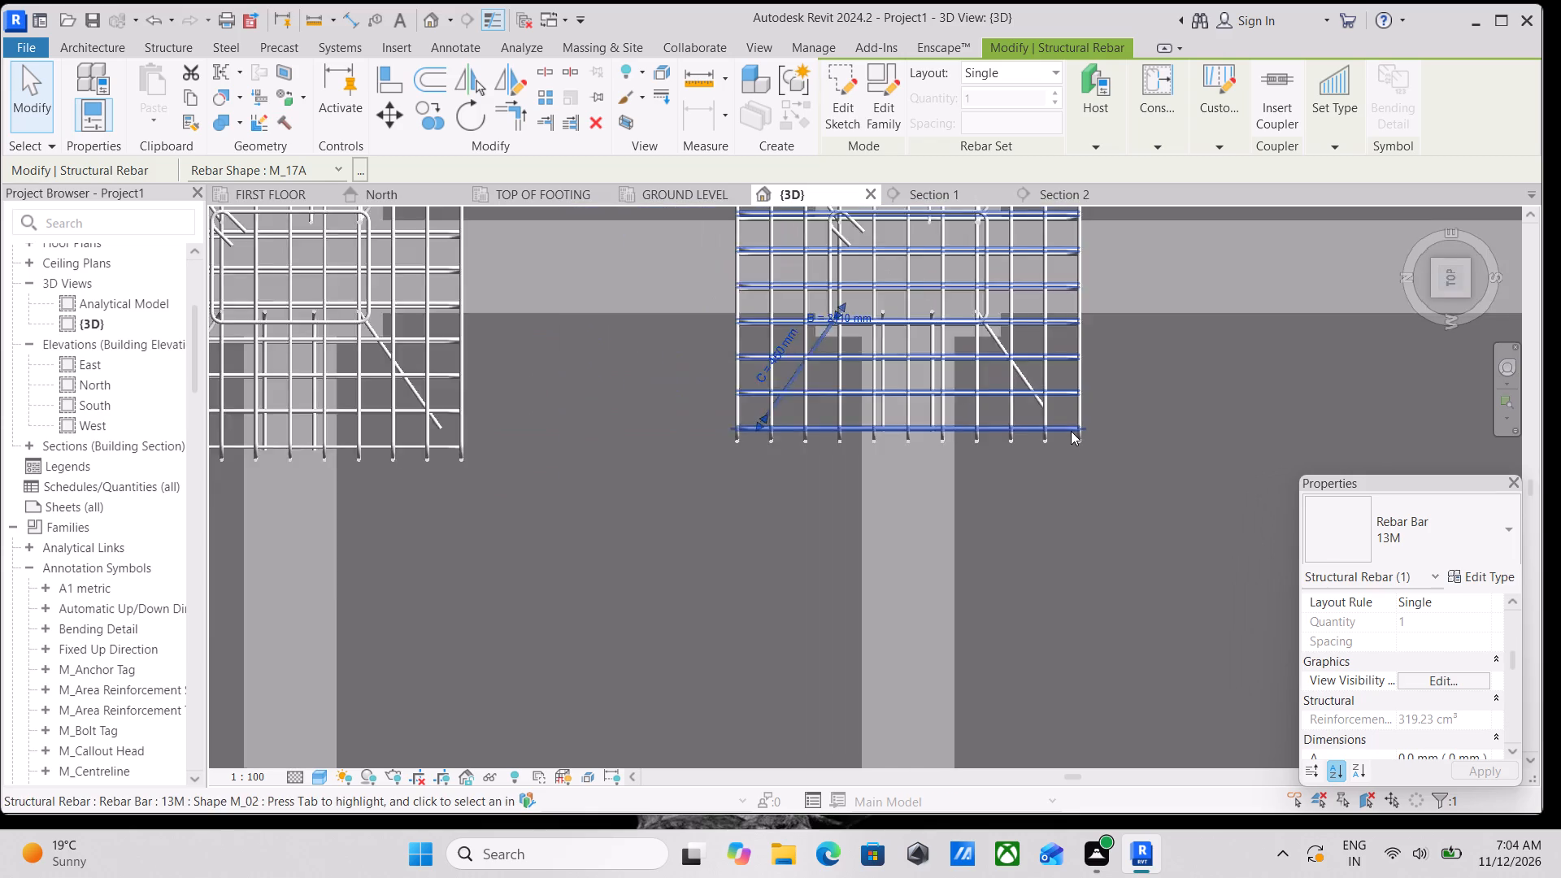
{"action": "scroll", "coordinate": [1071, 431], "scroll_direction": "down", "scroll_amount": 6}
{"action": "middle_click_drag", "start_coordinate": [837, 402], "coordinate": [1098, 450]}
{"action": "middle_click_drag", "start_coordinate": [804, 332], "coordinate": [847, 368]}
{"action": "scroll", "coordinate": [885, 334], "scroll_direction": "up", "scroll_amount": 4}
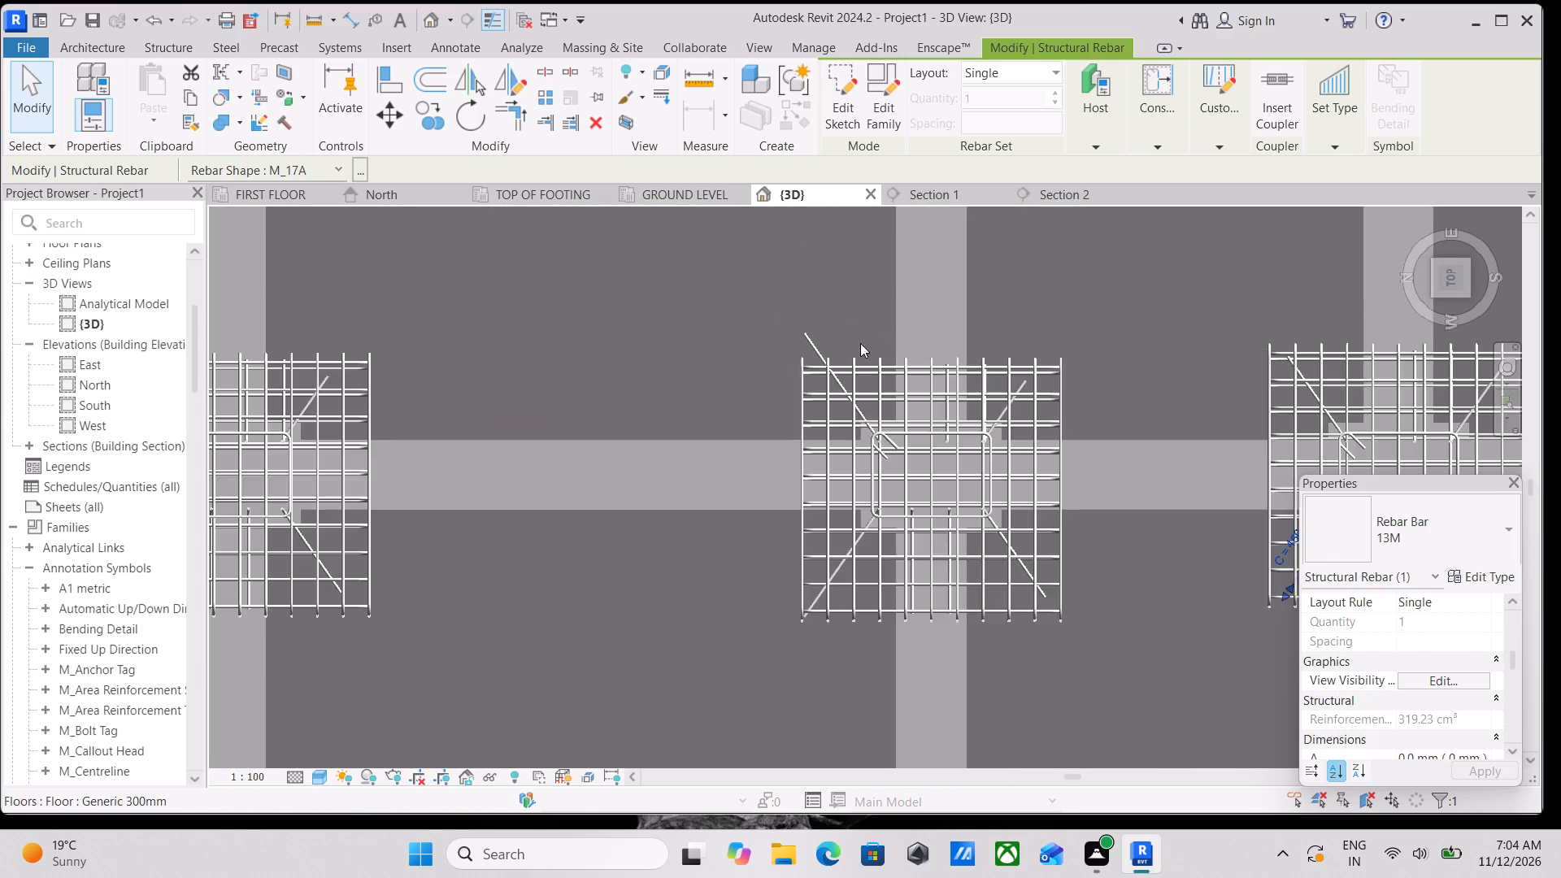
{"action": "scroll", "coordinate": [860, 343], "scroll_direction": "up", "scroll_amount": 6}
{"action": "scroll", "coordinate": [769, 321], "scroll_direction": "up", "scroll_amount": 3}
{"action": "left_click", "coordinate": [770, 321]}
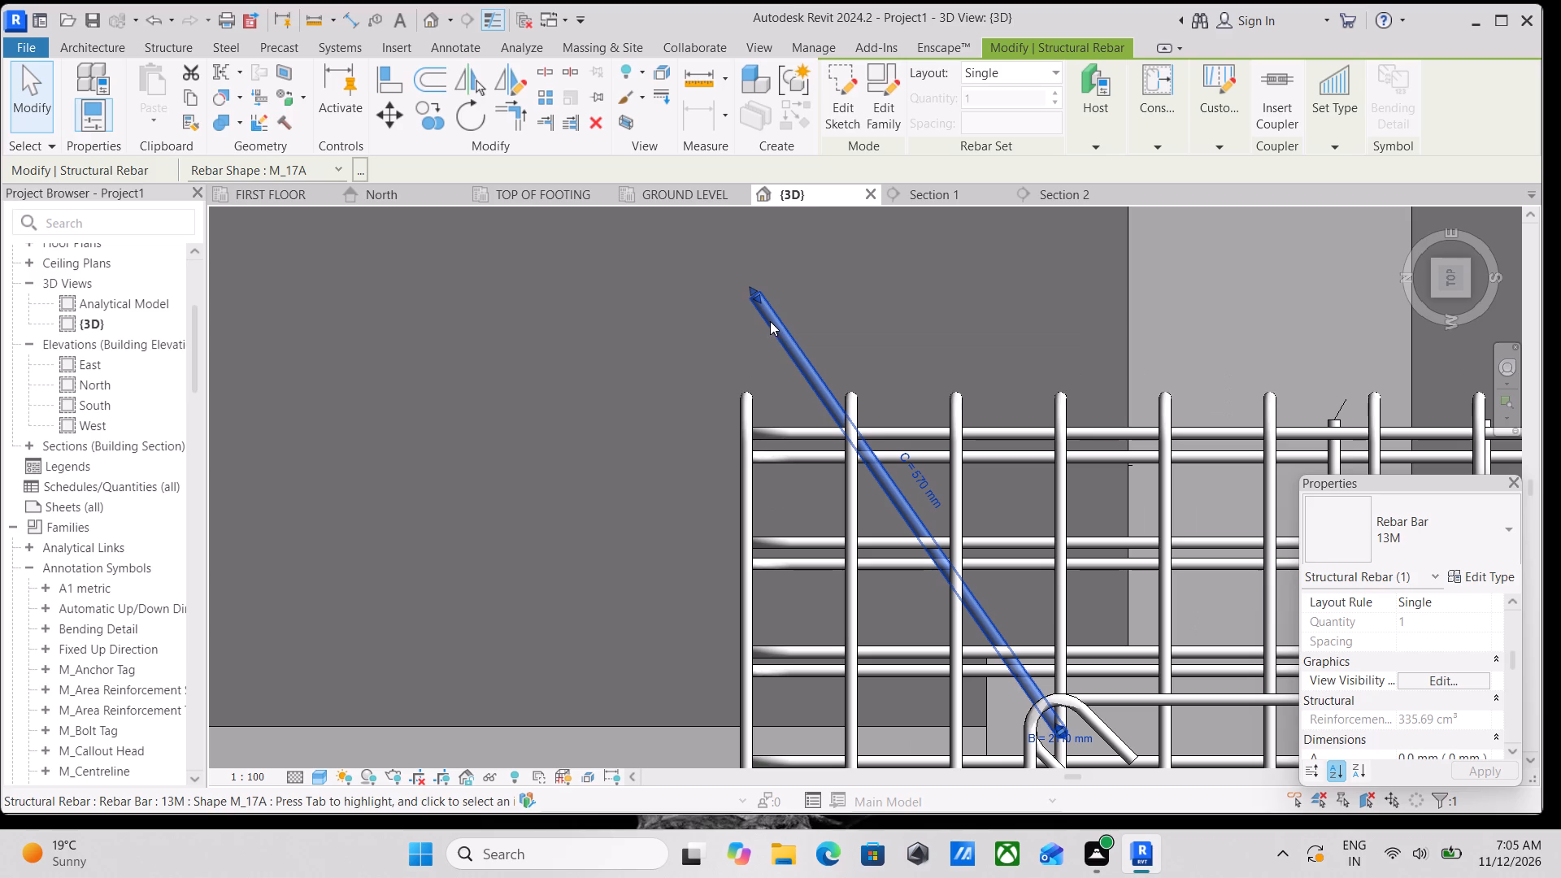
{"action": "left_click_drag", "start_coordinate": [763, 300], "coordinate": [818, 376]}
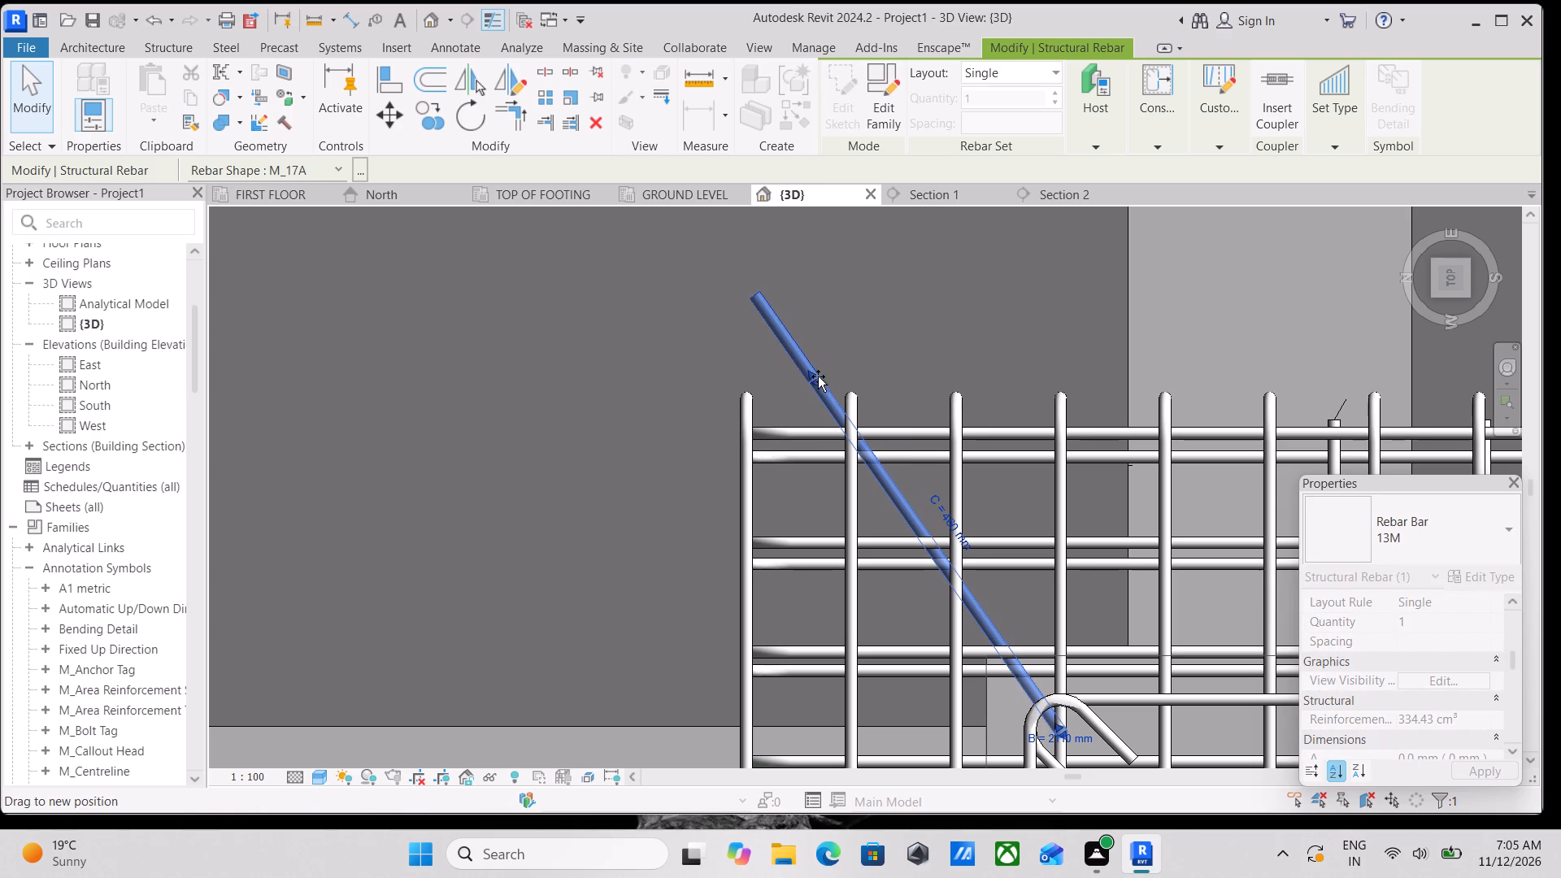
{"action": "left_click_drag", "start_coordinate": [818, 376], "coordinate": [851, 428]}
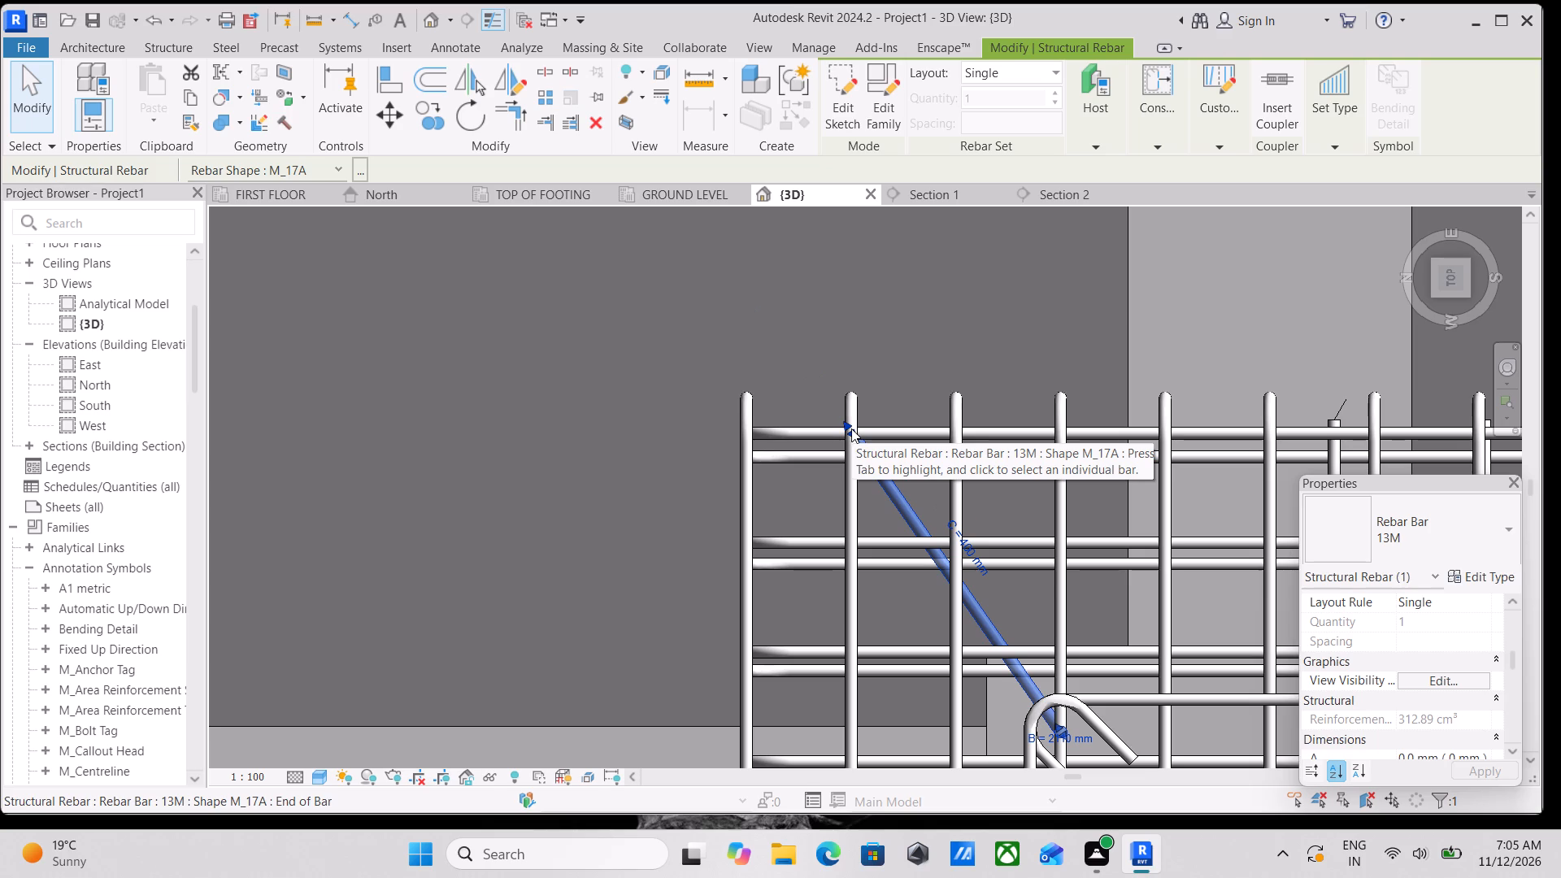
Check the remaining footings toward the west edge for protruding diagonal bars, in plan and then in a tilted 3D view.
{"action": "scroll", "coordinate": [851, 429], "scroll_direction": "down", "scroll_amount": 2}
{"action": "middle_click_drag", "start_coordinate": [846, 429], "coordinate": [837, 276]}
{"action": "scroll", "coordinate": [839, 290], "scroll_direction": "down", "scroll_amount": 2}
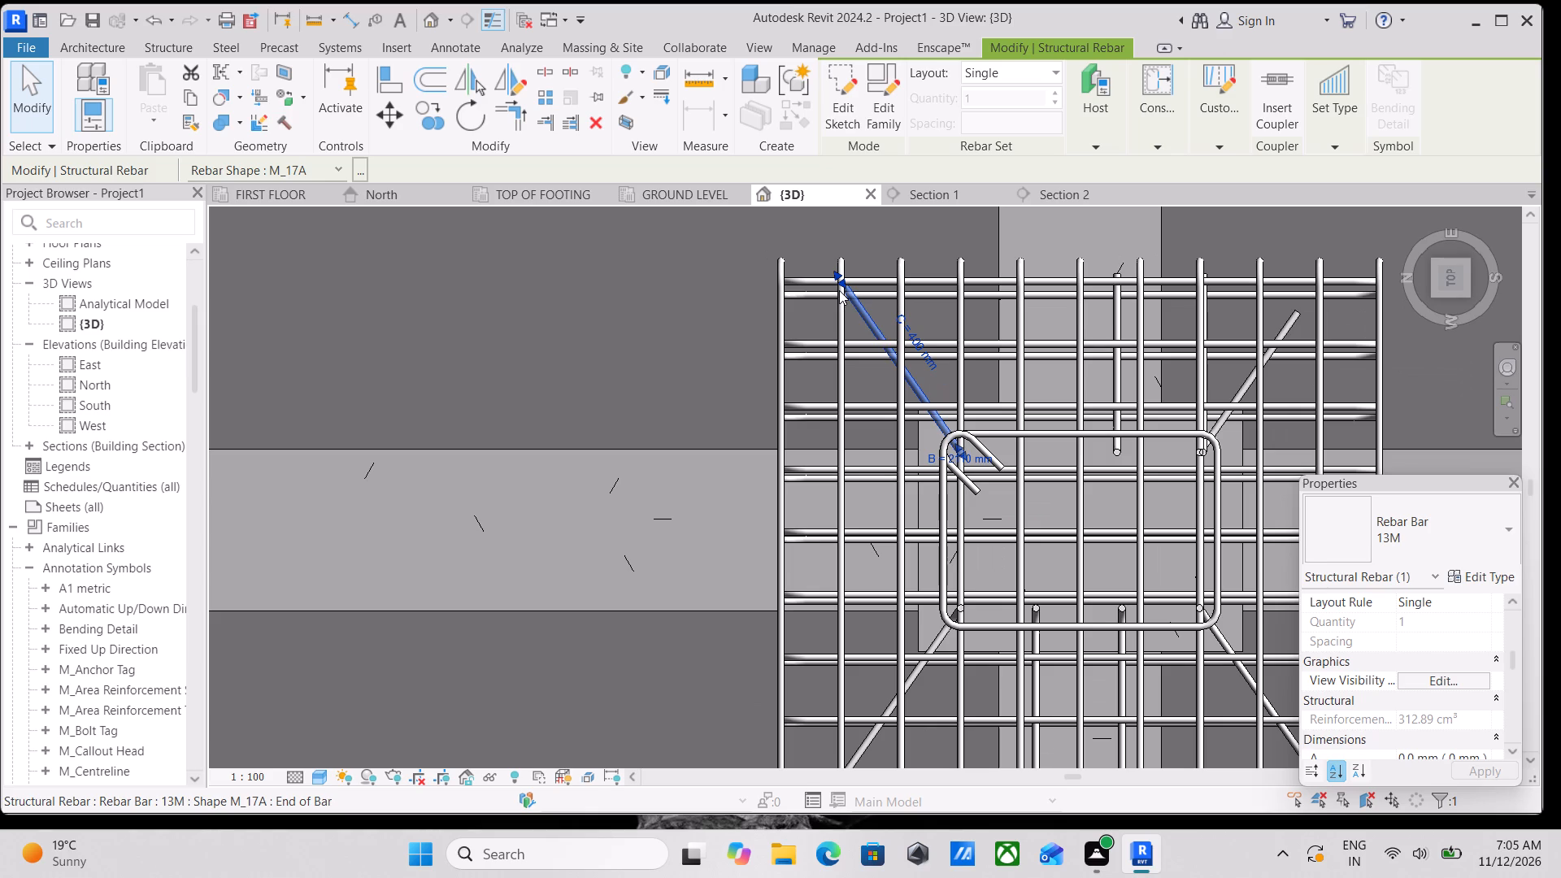
{"action": "scroll", "coordinate": [825, 333], "scroll_direction": "down", "scroll_amount": 5}
{"action": "middle_click_drag", "start_coordinate": [807, 367], "coordinate": [713, 229]}
{"action": "scroll", "coordinate": [722, 242], "scroll_direction": "down", "scroll_amount": 2}
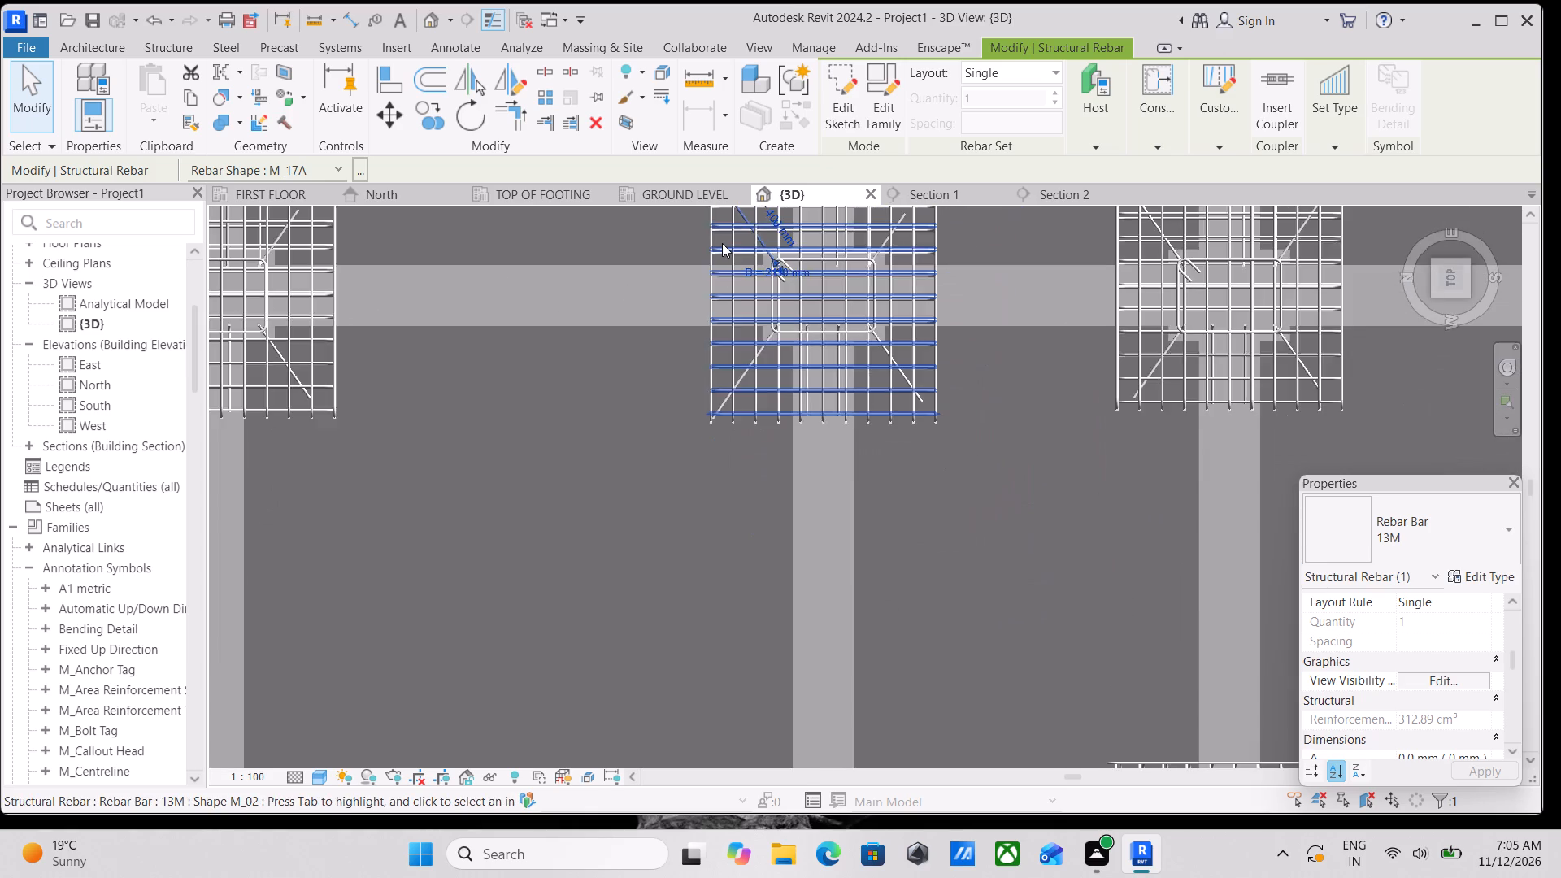
{"action": "scroll", "coordinate": [722, 243], "scroll_direction": "down", "scroll_amount": 9}
{"action": "middle_click_drag", "start_coordinate": [698, 296], "coordinate": [842, 276]}
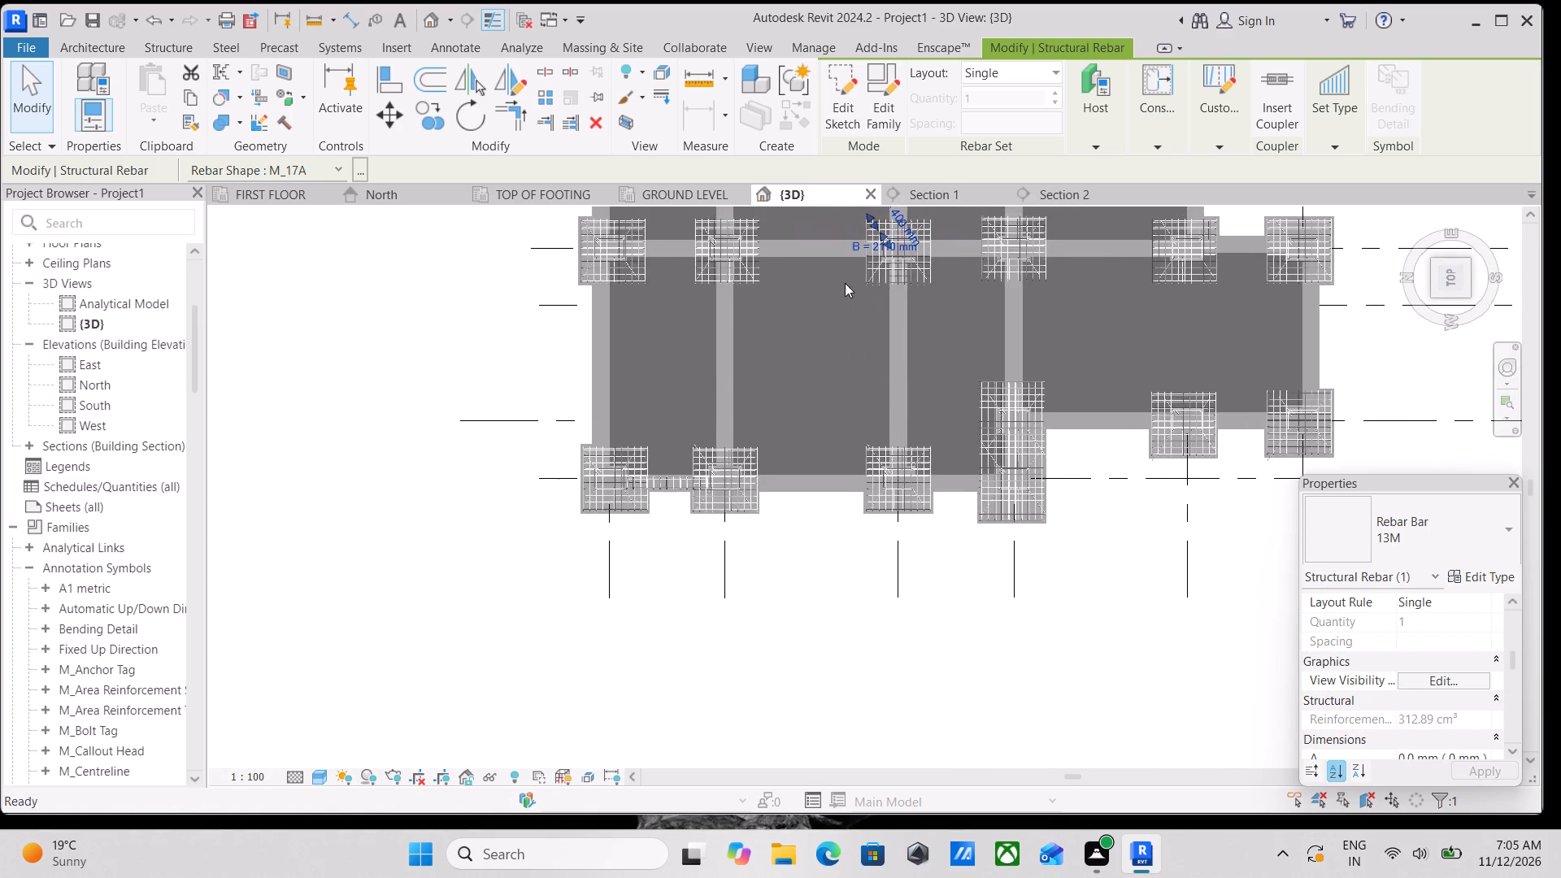
{"action": "middle_click_drag", "start_coordinate": [1060, 463], "coordinate": [800, 436]}
{"action": "scroll", "coordinate": [800, 436], "scroll_direction": "up", "scroll_amount": 1}
{"action": "scroll", "coordinate": [1074, 426], "scroll_direction": "up", "scroll_amount": 1}
{"action": "middle_click_drag", "start_coordinate": [931, 441], "coordinate": [1088, 502]}
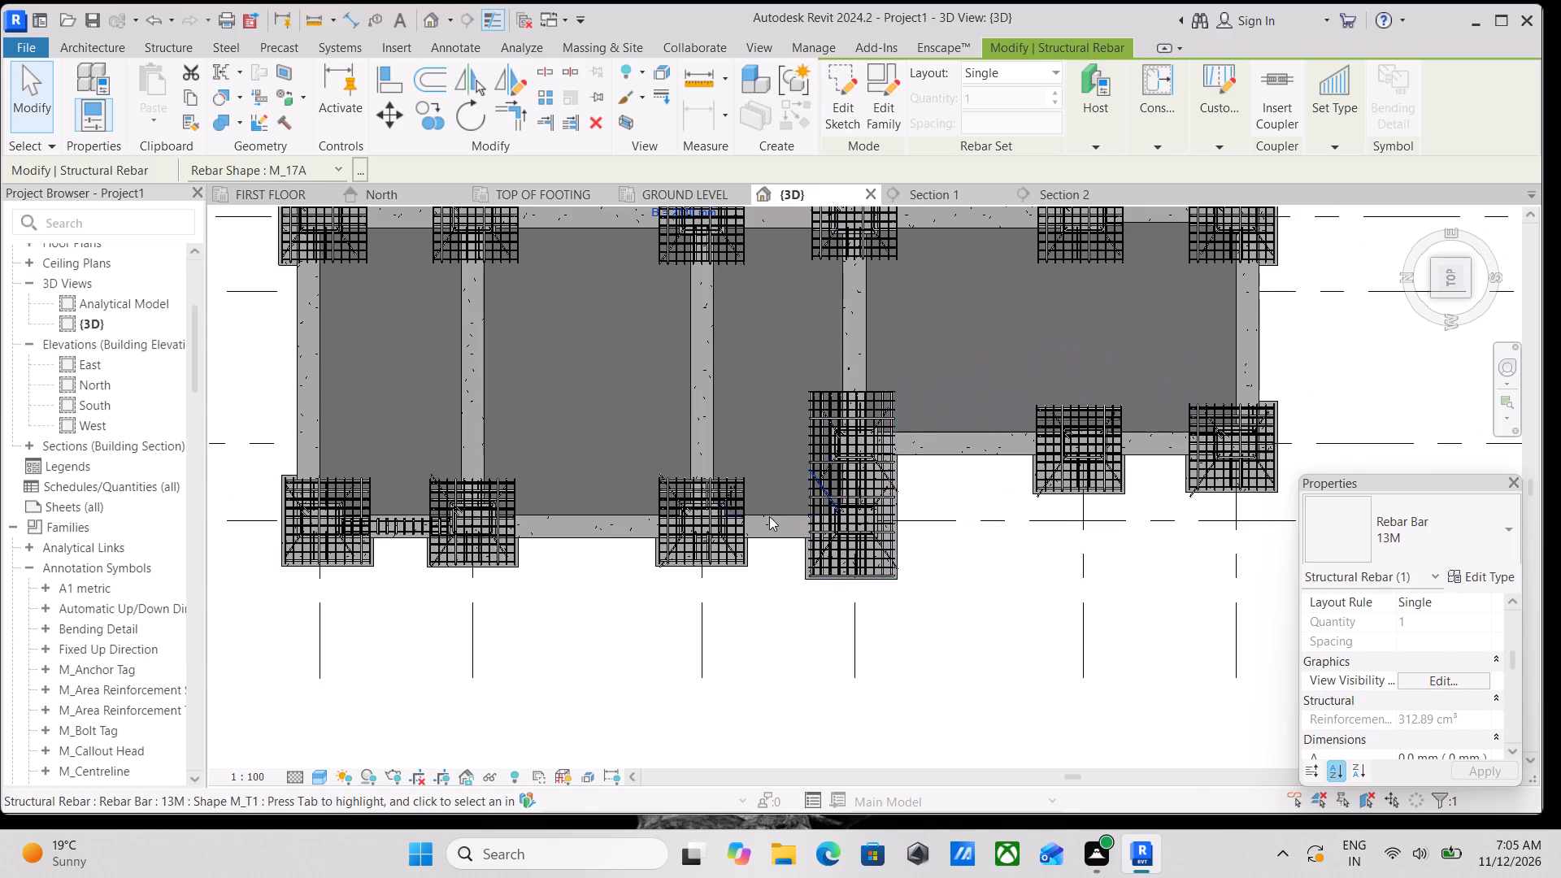
{"action": "middle_click_drag", "start_coordinate": [977, 547], "coordinate": [1194, 546]}
{"action": "scroll", "coordinate": [805, 476], "scroll_direction": "down", "scroll_amount": 2}
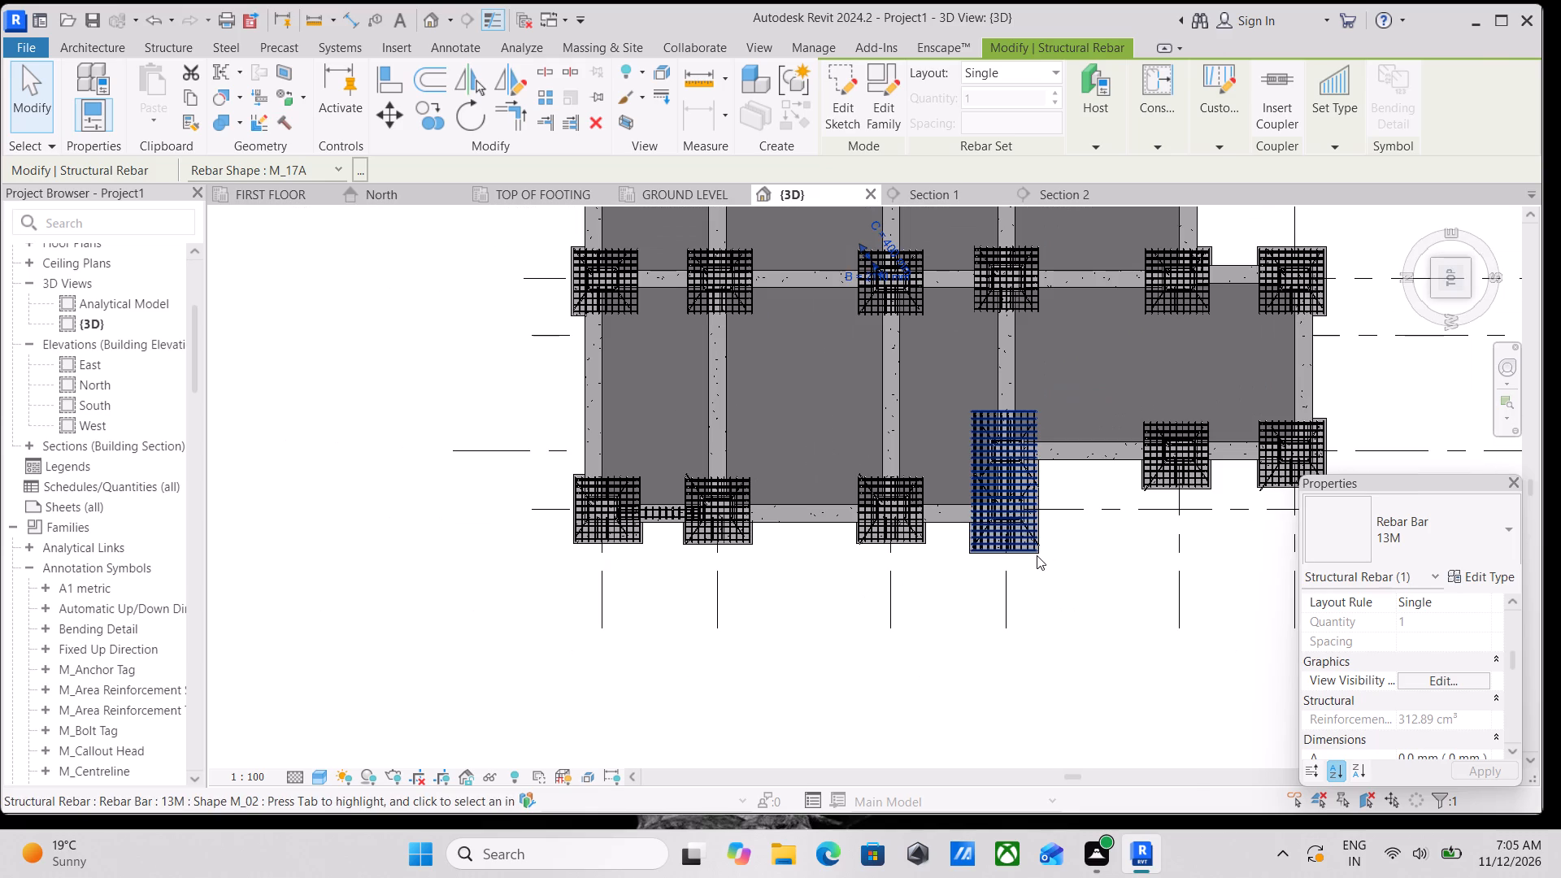
{"action": "scroll", "coordinate": [1046, 572], "scroll_direction": "up", "scroll_amount": 1}
{"action": "middle_click_drag", "start_coordinate": [1033, 572], "coordinate": [974, 542]}
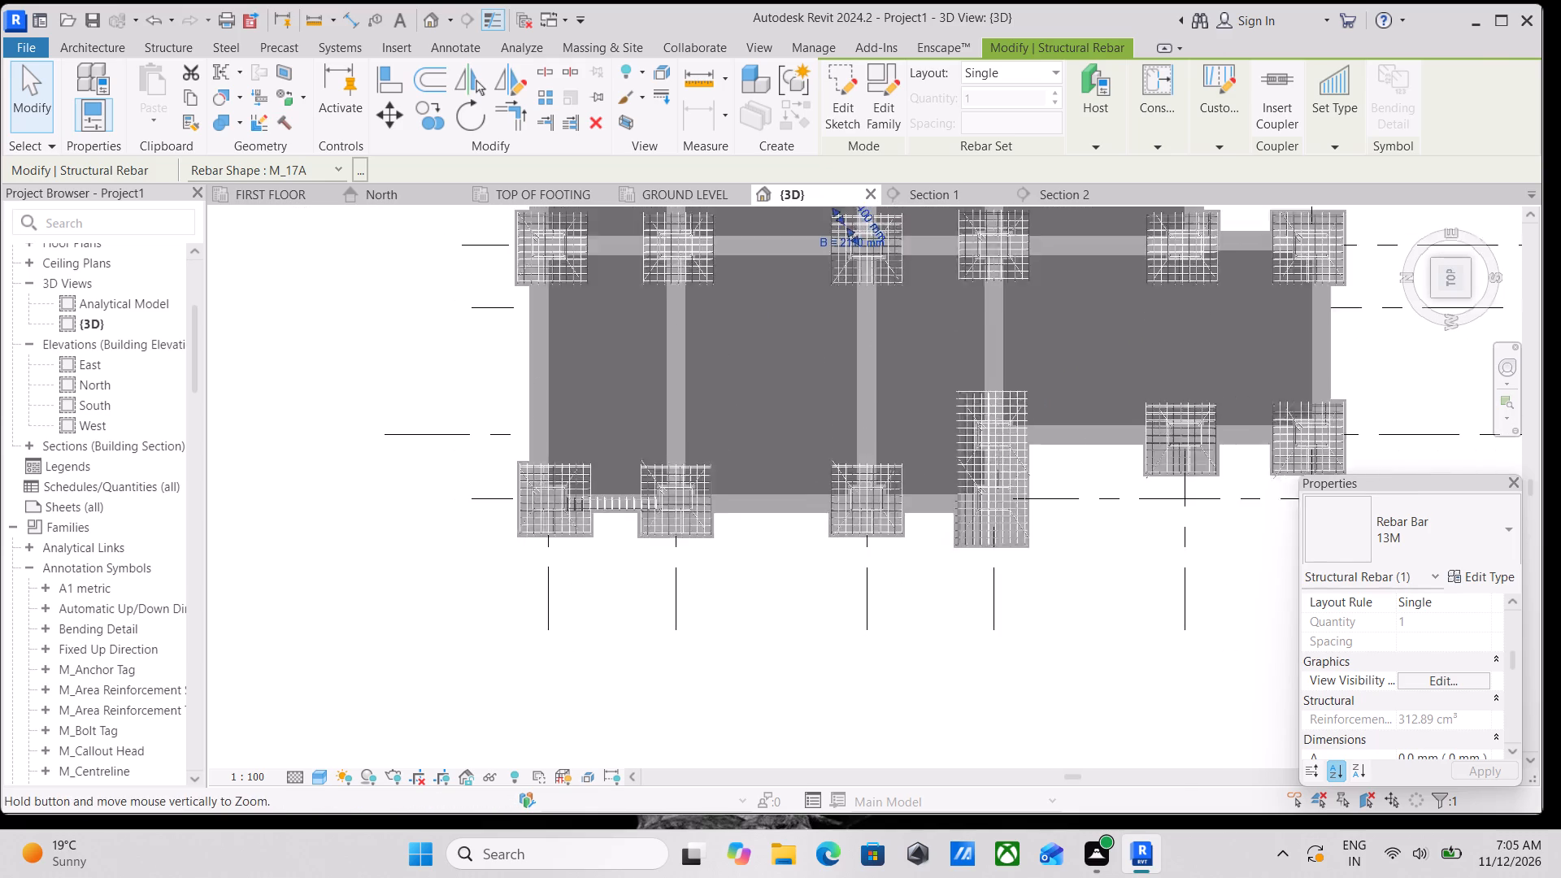
{"action": "middle_click_drag", "start_coordinate": [974, 542], "coordinate": [842, 461]}
{"action": "middle_click_drag", "start_coordinate": [915, 501], "coordinate": [777, 146], "text": "shift"}
{"action": "scroll", "coordinate": [705, 498], "scroll_direction": "up", "scroll_amount": 3}
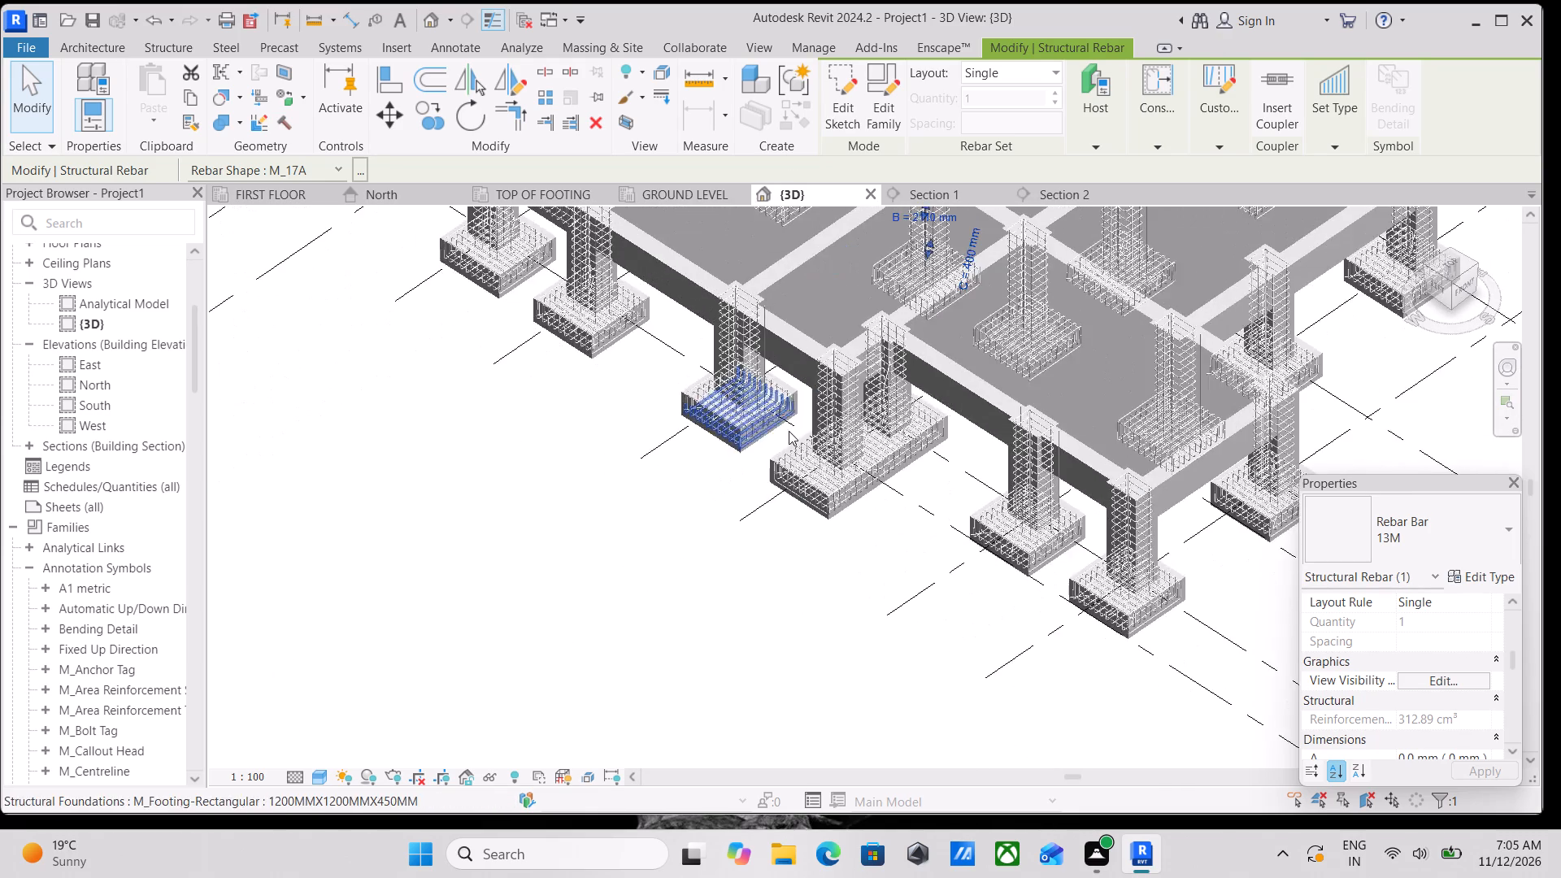
{"action": "middle_click_drag", "start_coordinate": [811, 402], "coordinate": [1017, 285], "text": "shift"}
{"action": "middle_click_drag", "start_coordinate": [906, 311], "coordinate": [941, 351], "text": "shift"}
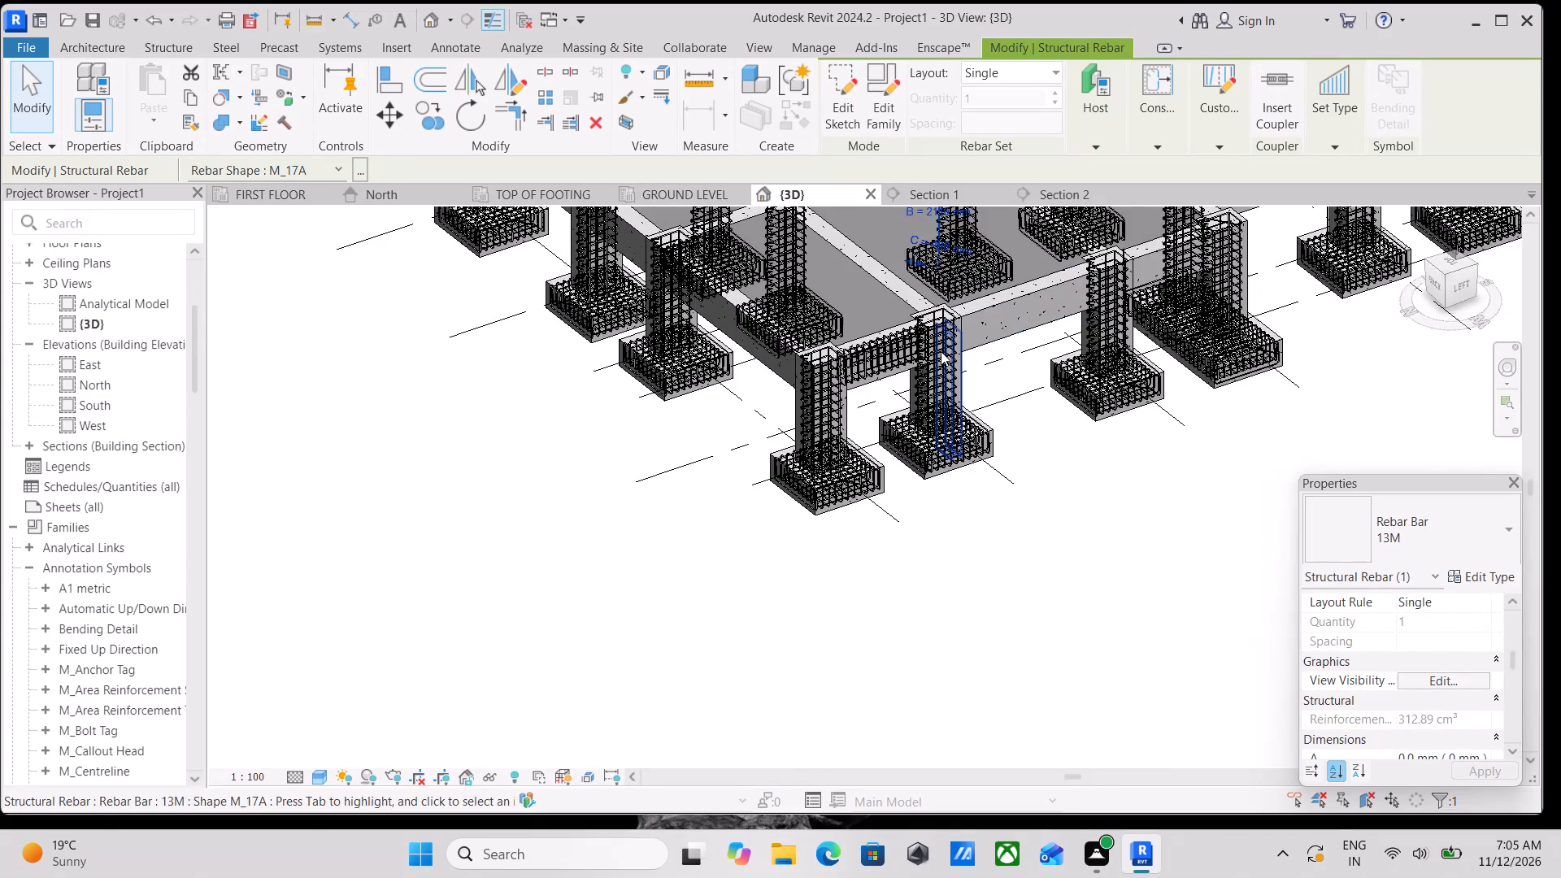
Start propagating the rebar of the west-edge 300 x 600 mm beam between grids A and B, adding the west-edge B–C and C–D beams as destinations.
{"action": "scroll", "coordinate": [885, 305], "scroll_direction": "up", "scroll_amount": 13}
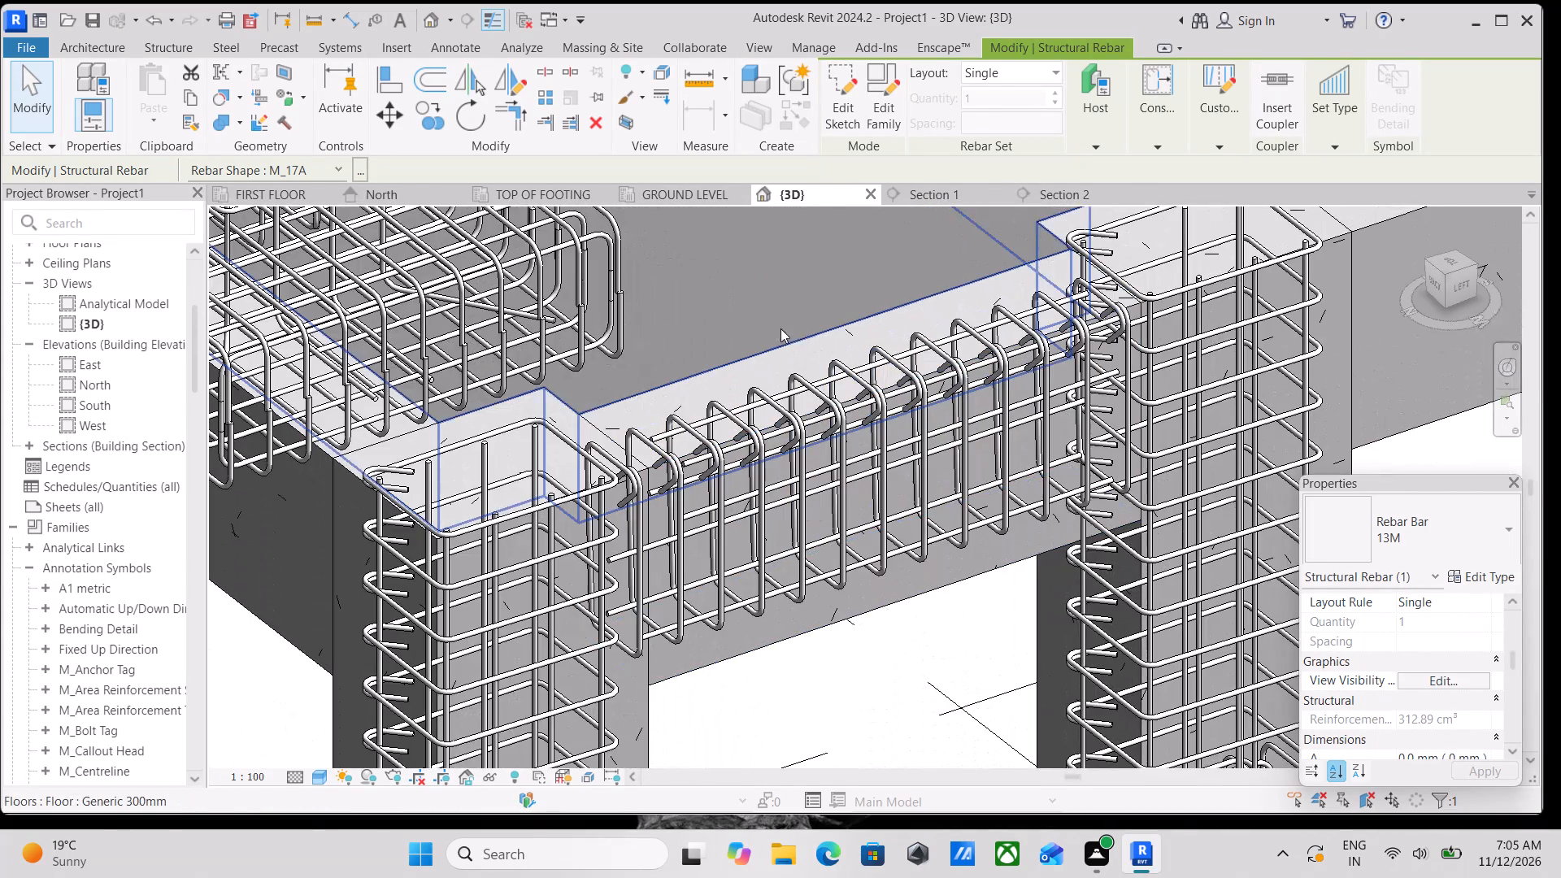
{"action": "left_click", "coordinate": [802, 345]}
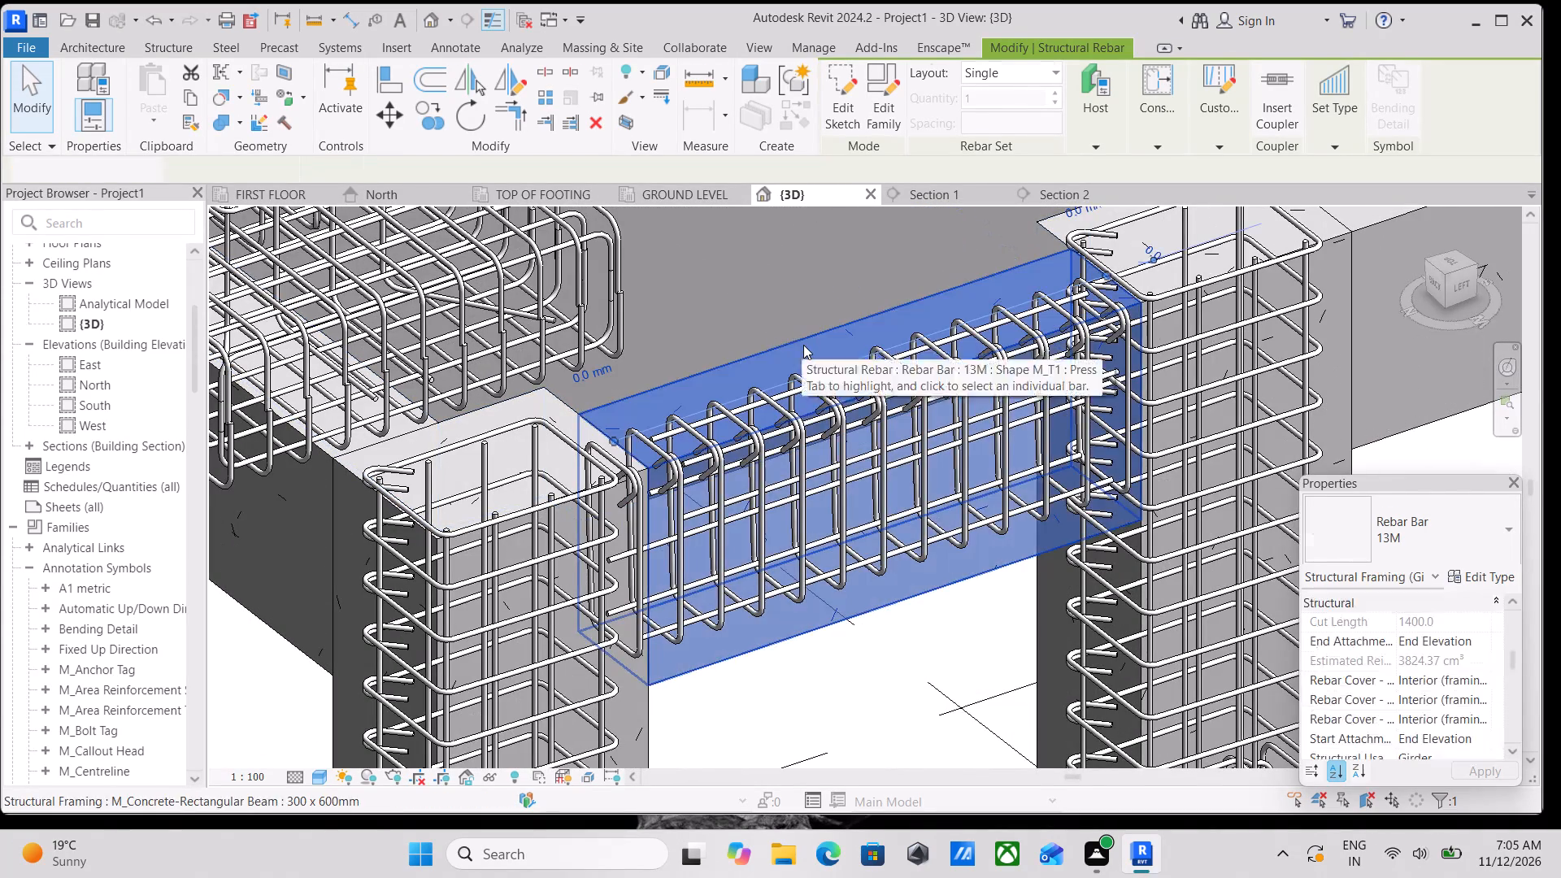
{"action": "scroll", "coordinate": [840, 350], "scroll_direction": "down", "scroll_amount": 3}
{"action": "middle_click_drag", "start_coordinate": [825, 354], "coordinate": [669, 432]}
{"action": "scroll", "coordinate": [733, 415], "scroll_direction": "down", "scroll_amount": 2}
{"action": "middle_click_drag", "start_coordinate": [673, 440], "coordinate": [620, 461]}
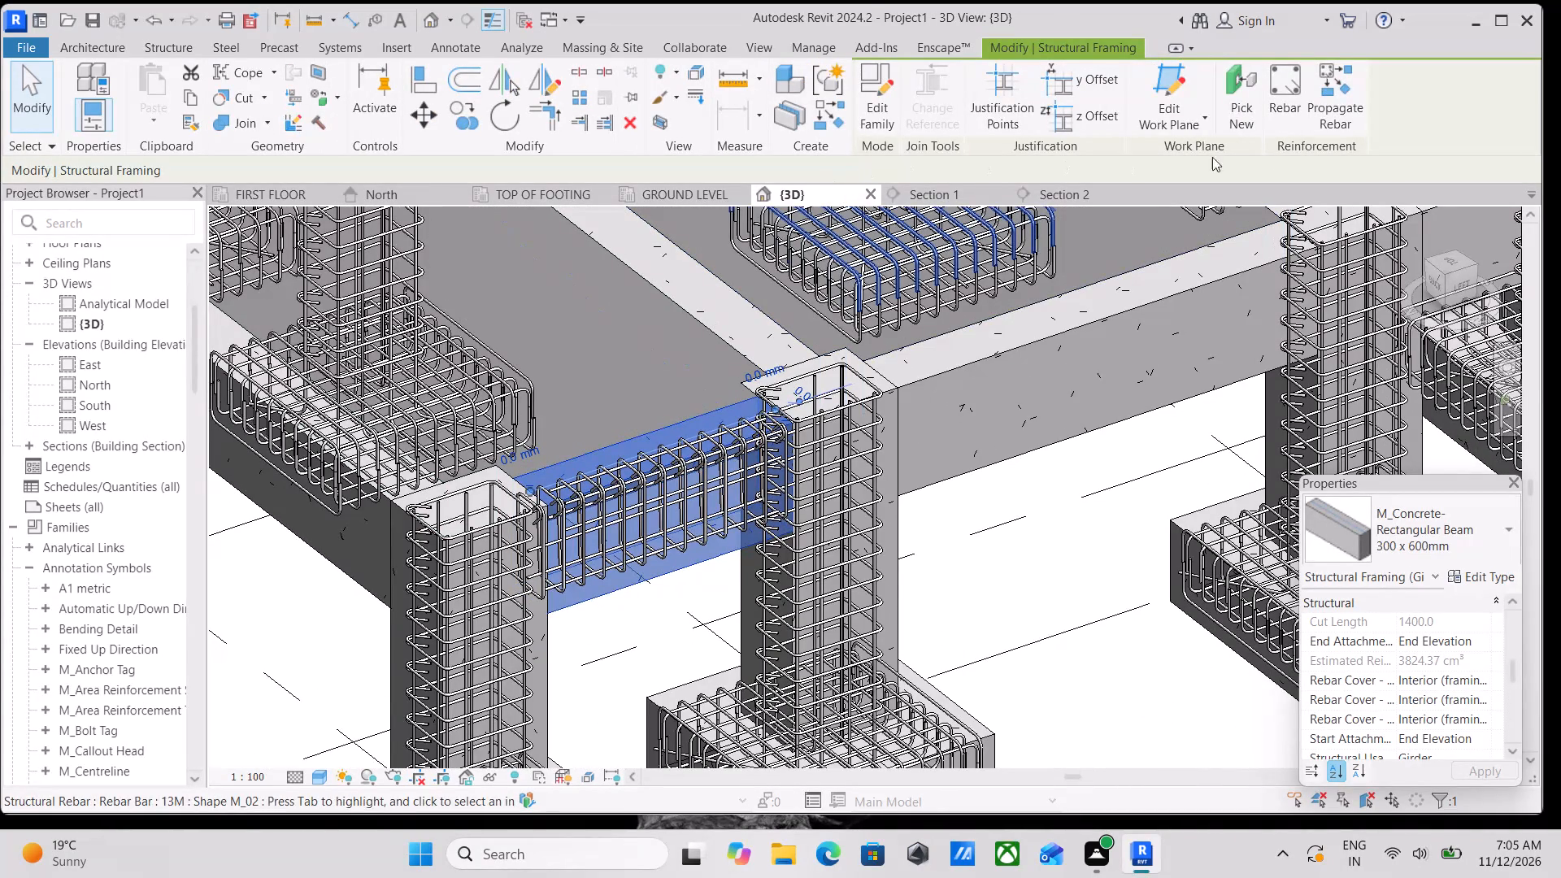
{"action": "left_click", "coordinate": [1340, 107]}
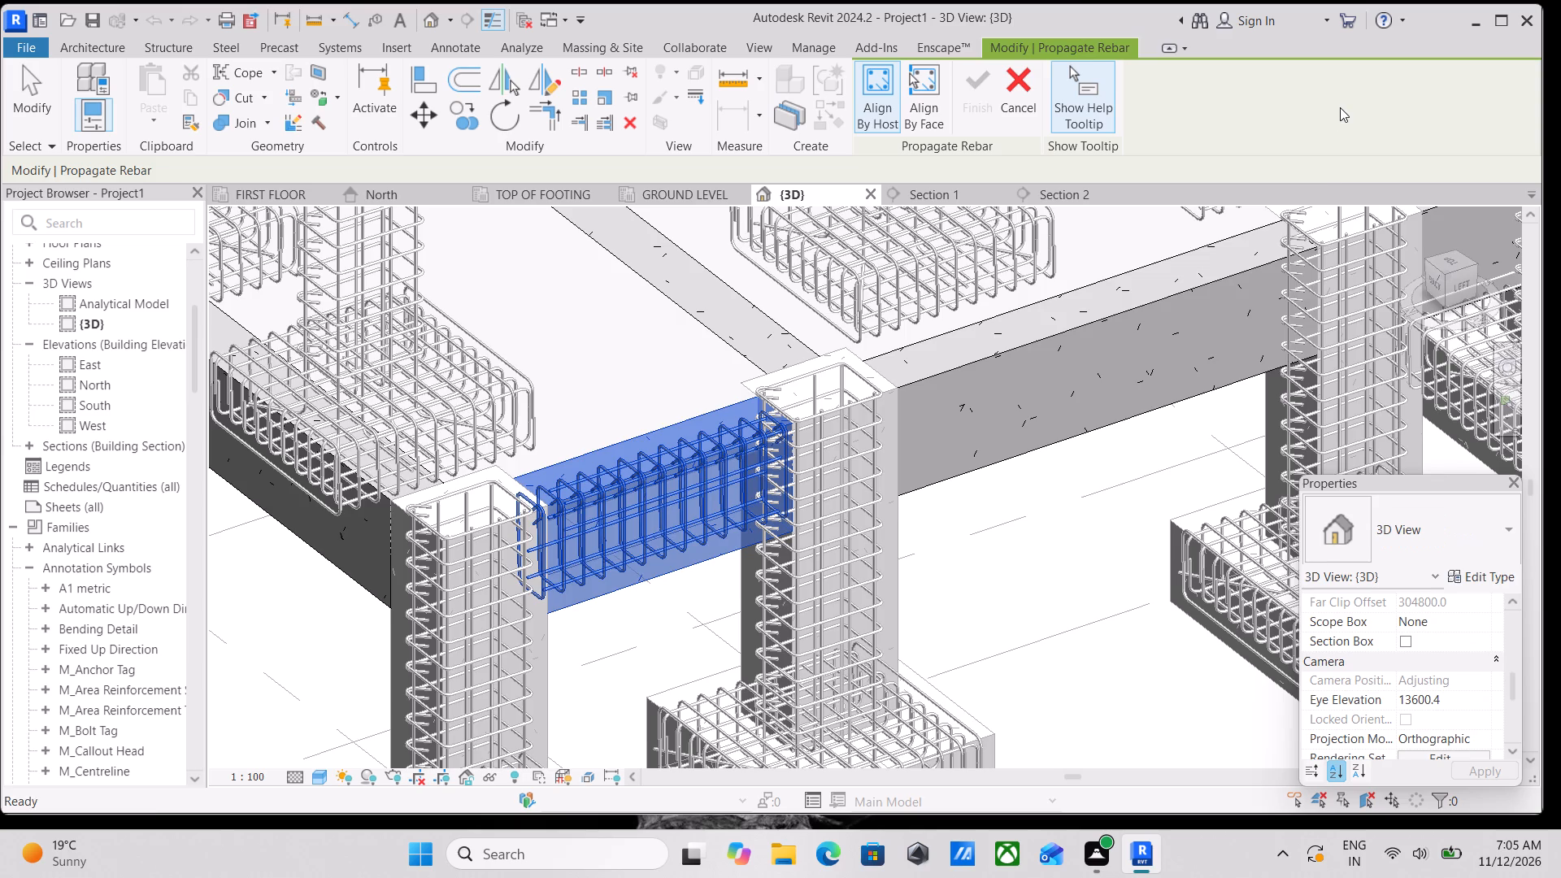
{"action": "scroll", "coordinate": [1254, 364], "scroll_direction": "up", "scroll_amount": 1}
{"action": "left_click", "coordinate": [1092, 307]}
{"action": "scroll", "coordinate": [1097, 307], "scroll_direction": "down", "scroll_amount": 1}
{"action": "middle_click_drag", "start_coordinate": [1055, 323], "coordinate": [944, 378]}
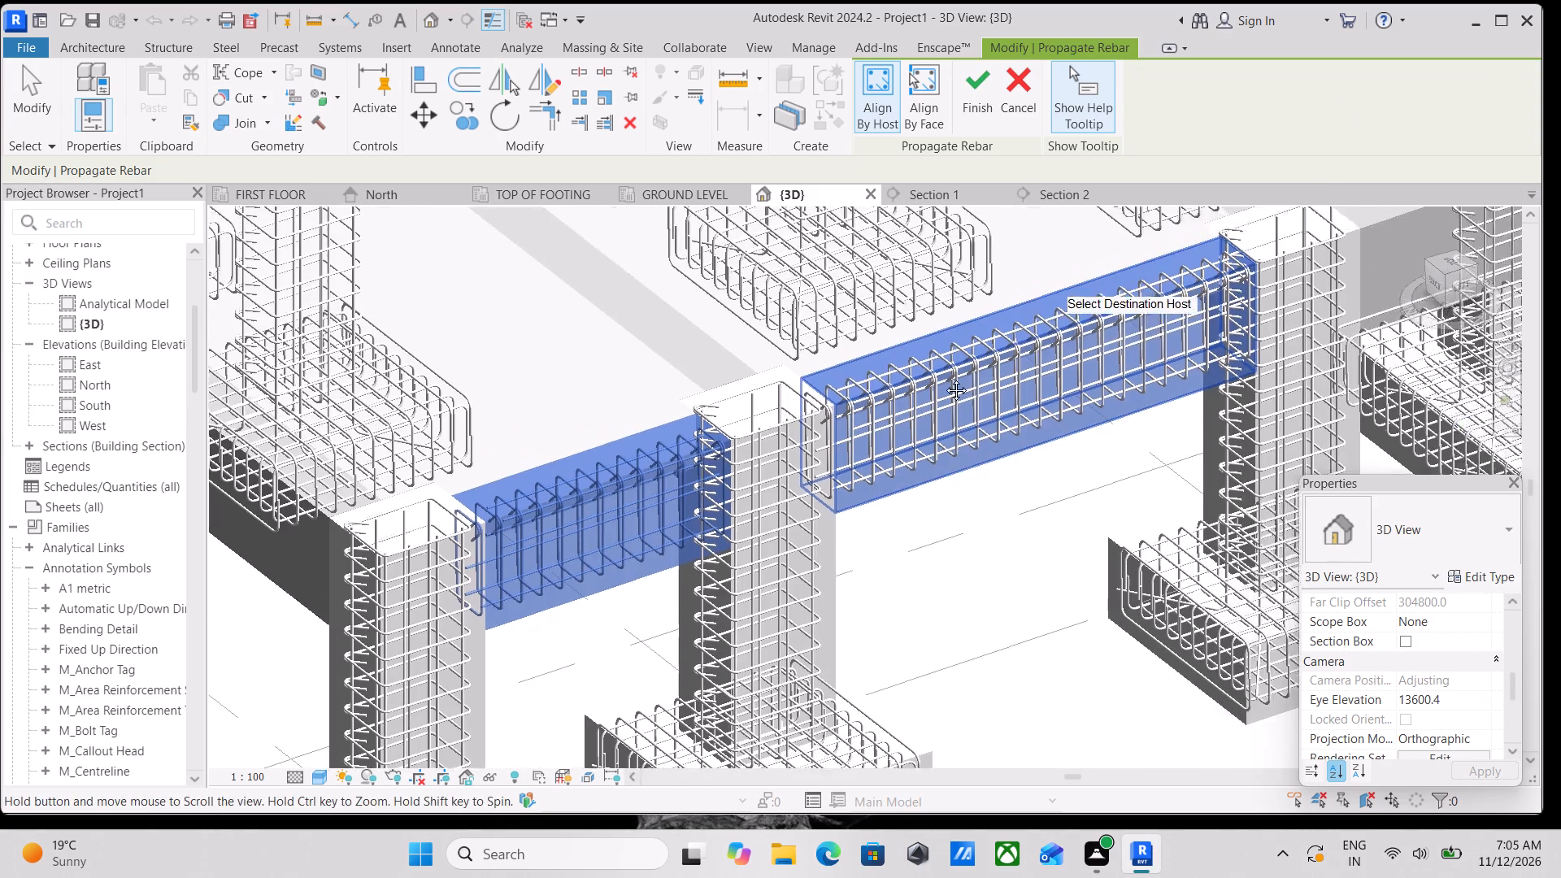
{"action": "middle_click_drag", "start_coordinate": [944, 378], "coordinate": [841, 408]}
{"action": "middle_click_drag", "start_coordinate": [1033, 350], "coordinate": [702, 415]}
{"action": "left_click", "coordinate": [881, 346]}
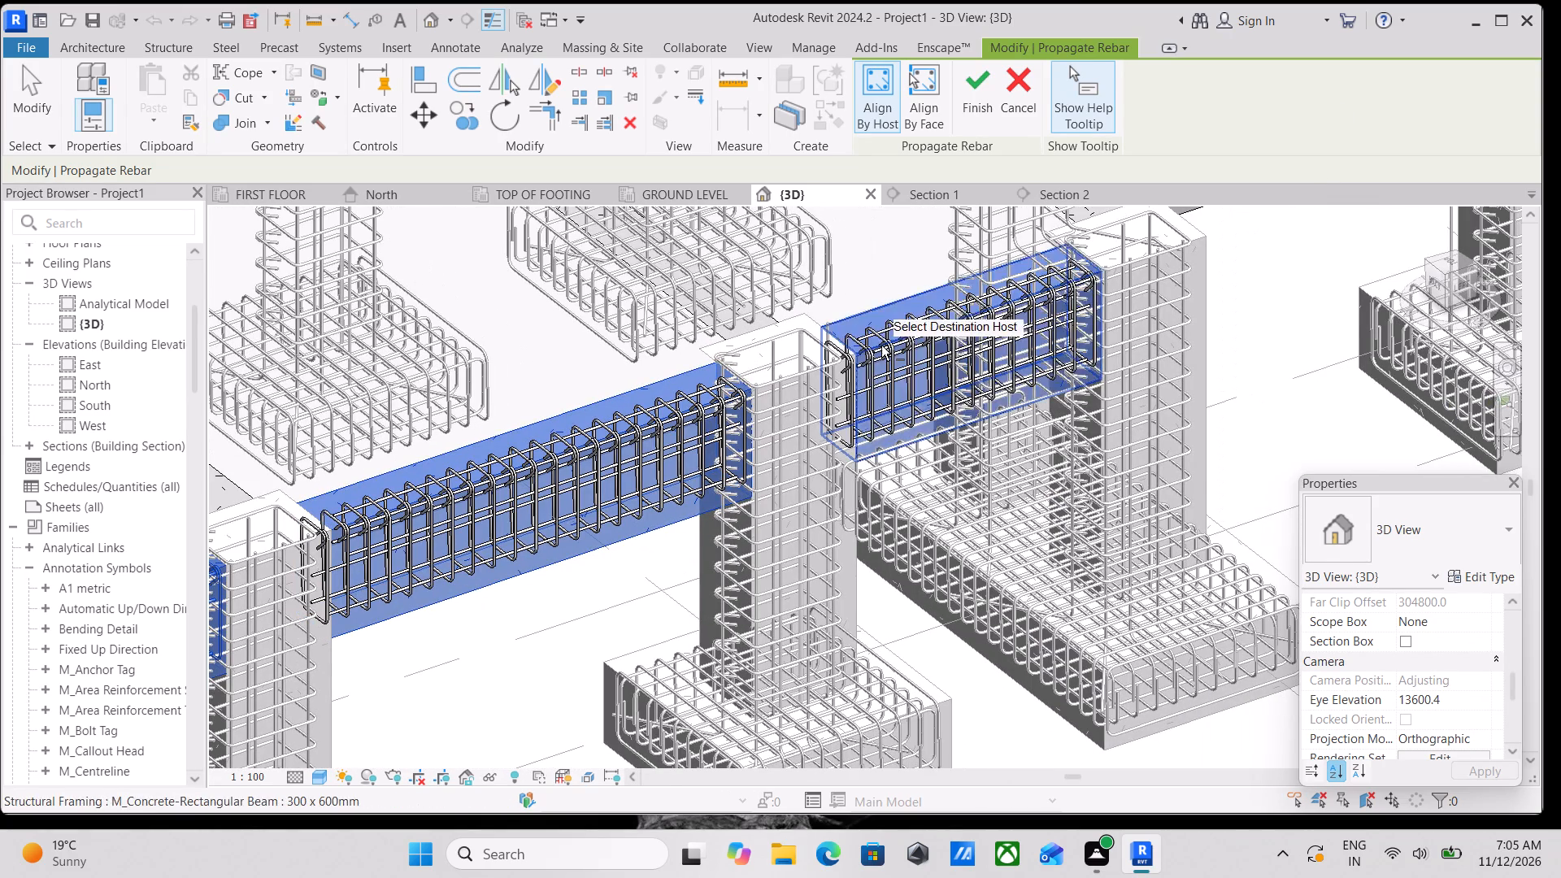
Add the two remaining west-side beams, between grids D–E and E–F, as destination hosts for the propagated rebar.
{"action": "scroll", "coordinate": [881, 346], "scroll_direction": "down", "scroll_amount": 1}
{"action": "middle_click_drag", "start_coordinate": [865, 352], "coordinate": [746, 386]}
{"action": "scroll", "coordinate": [928, 355], "scroll_direction": "down", "scroll_amount": 2}
{"action": "middle_click_drag", "start_coordinate": [876, 384], "coordinate": [579, 493]}
{"action": "middle_click_drag", "start_coordinate": [898, 389], "coordinate": [749, 497]}
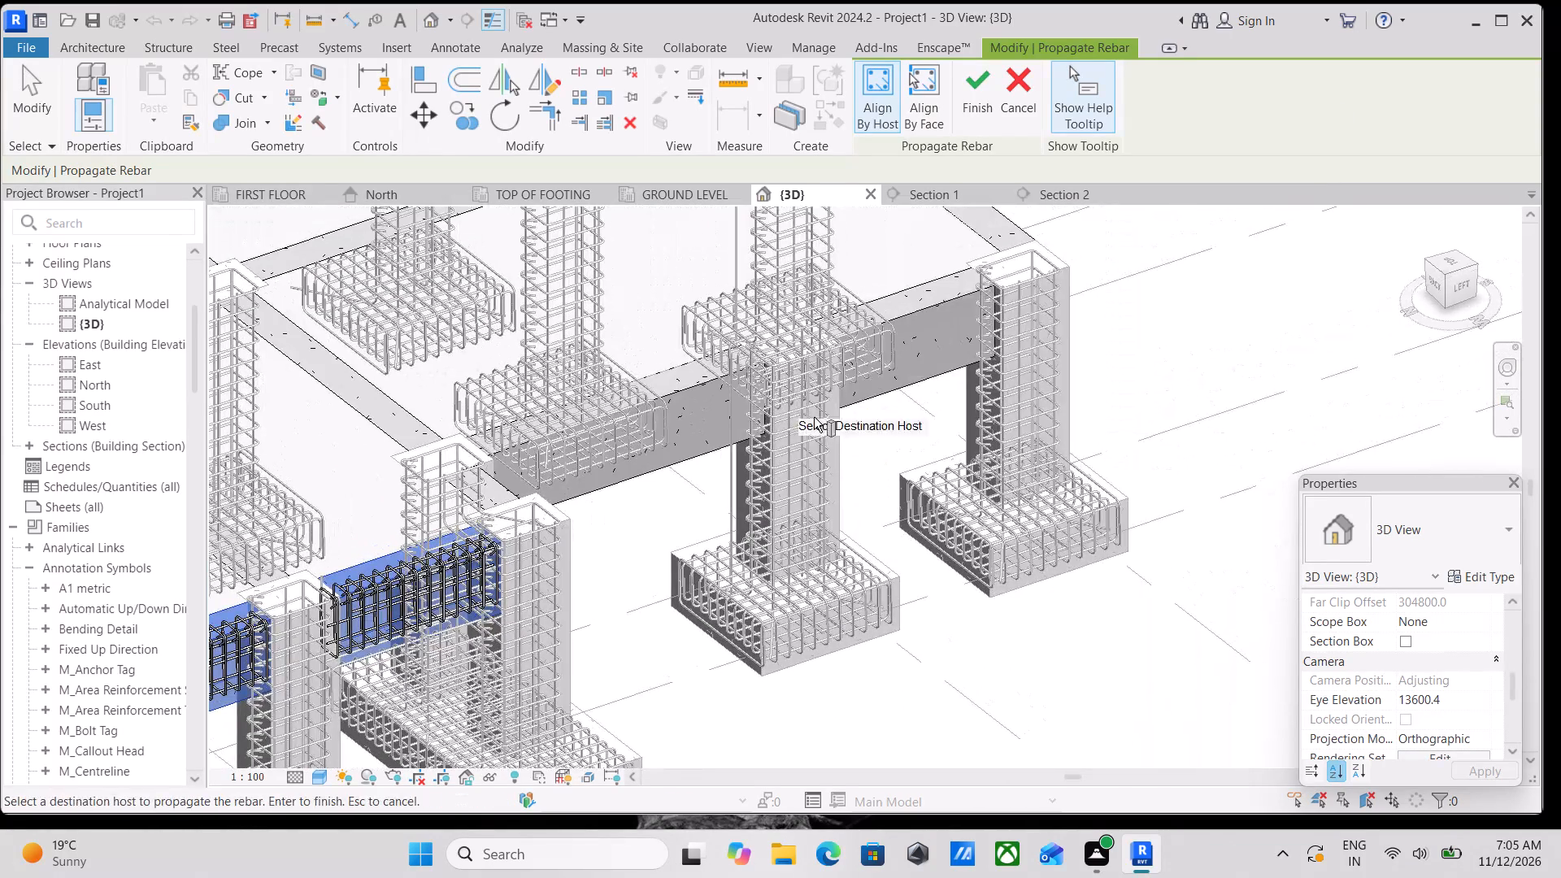
{"action": "left_click", "coordinate": [915, 302]}
{"action": "scroll", "coordinate": [721, 378], "scroll_direction": "up", "scroll_amount": 3}
{"action": "left_click", "coordinate": [702, 385]}
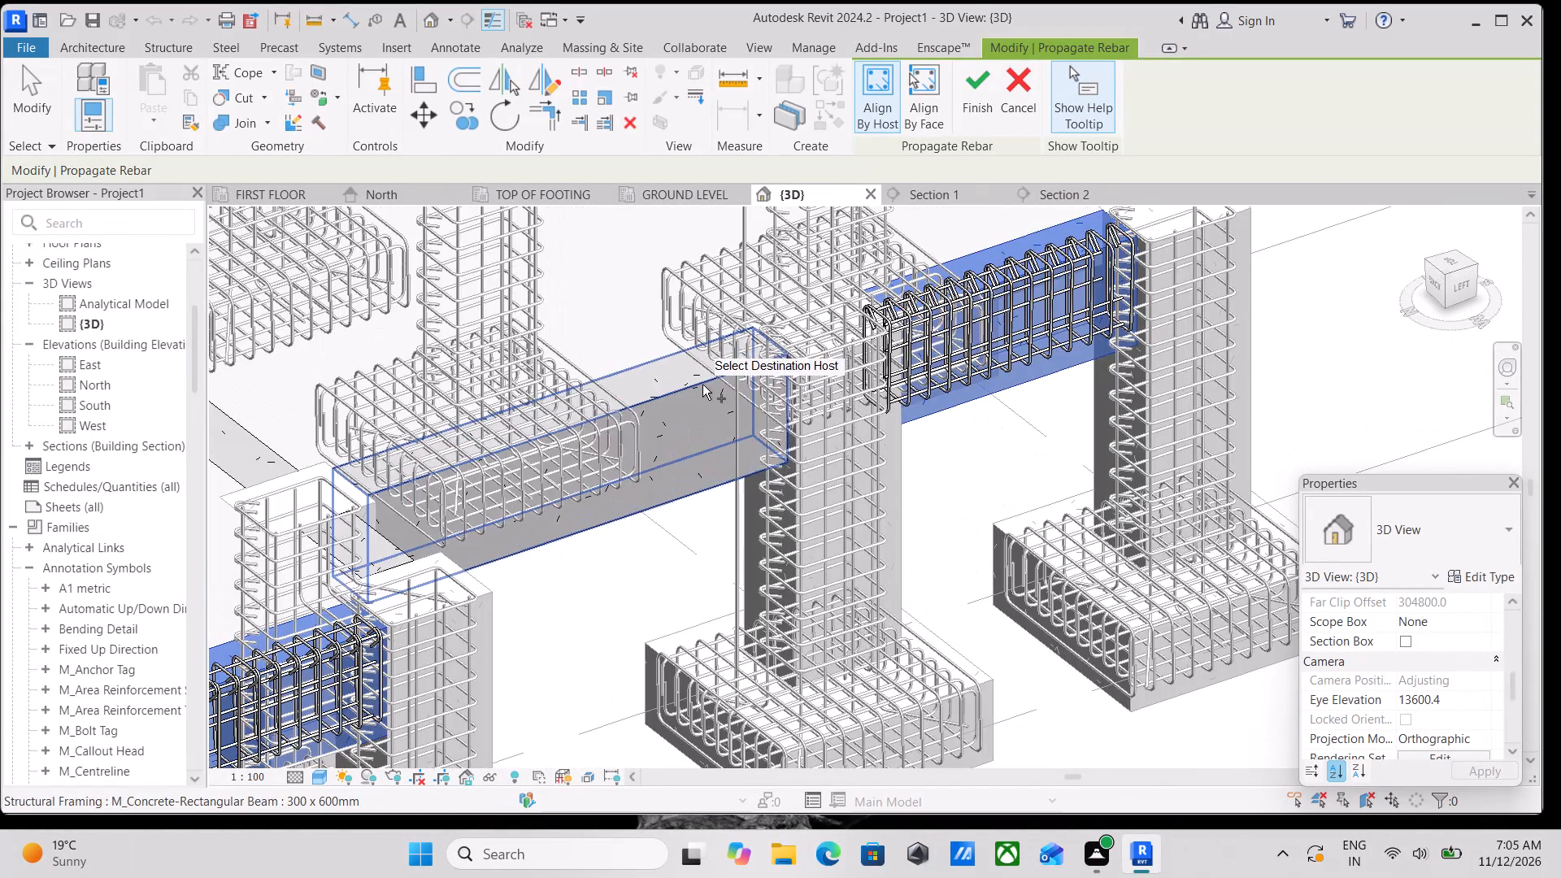
Add the three east-edge beams between grids A and D as destination hosts for the propagated rebar.
{"action": "scroll", "coordinate": [702, 385], "scroll_direction": "down", "scroll_amount": 5}
{"action": "middle_click_drag", "start_coordinate": [702, 385], "coordinate": [735, 369]}
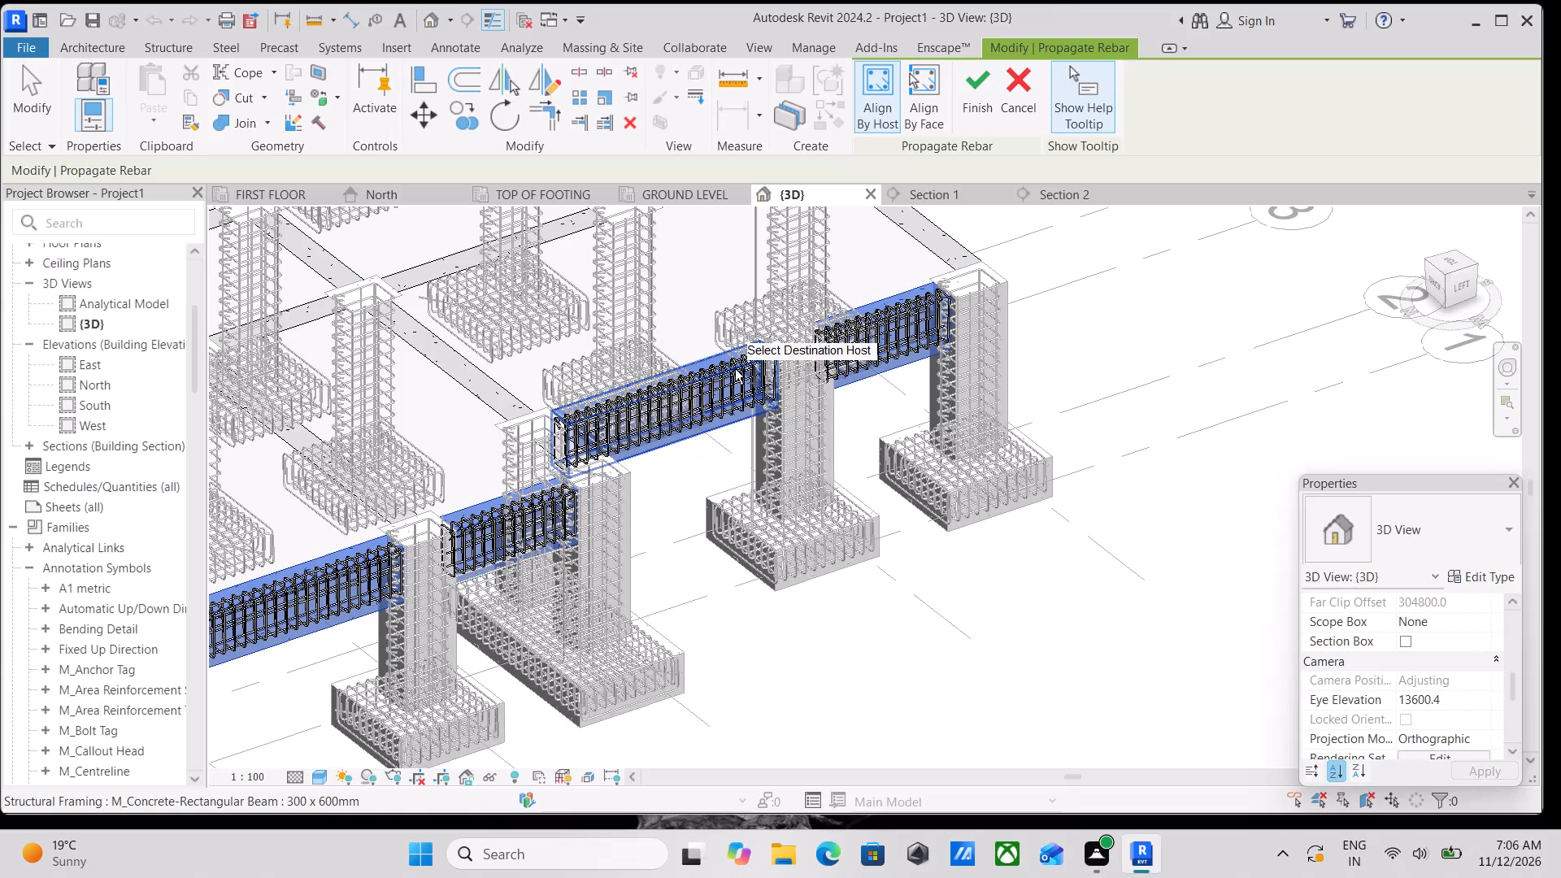
{"action": "scroll", "coordinate": [735, 369], "scroll_direction": "down", "scroll_amount": 5}
{"action": "middle_click_drag", "start_coordinate": [724, 389], "coordinate": [884, 404]}
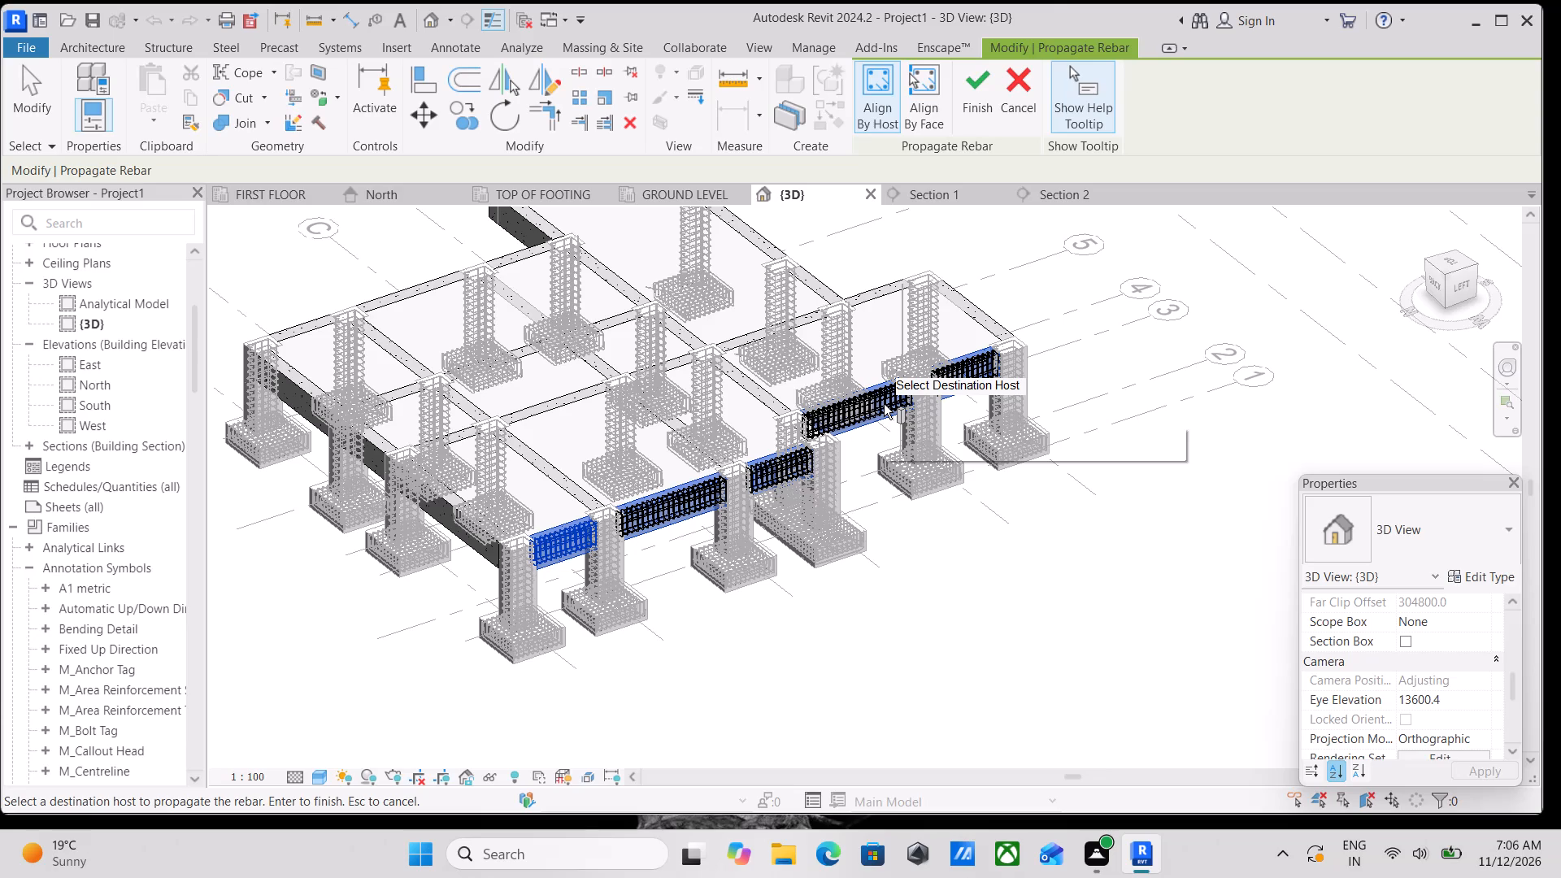
{"action": "scroll", "coordinate": [884, 403], "scroll_direction": "down", "scroll_amount": 2}
{"action": "scroll", "coordinate": [798, 367], "scroll_direction": "down", "scroll_amount": 1}
{"action": "middle_click_drag", "start_coordinate": [824, 382], "coordinate": [972, 495]}
{"action": "scroll", "coordinate": [971, 499], "scroll_direction": "up", "scroll_amount": 2}
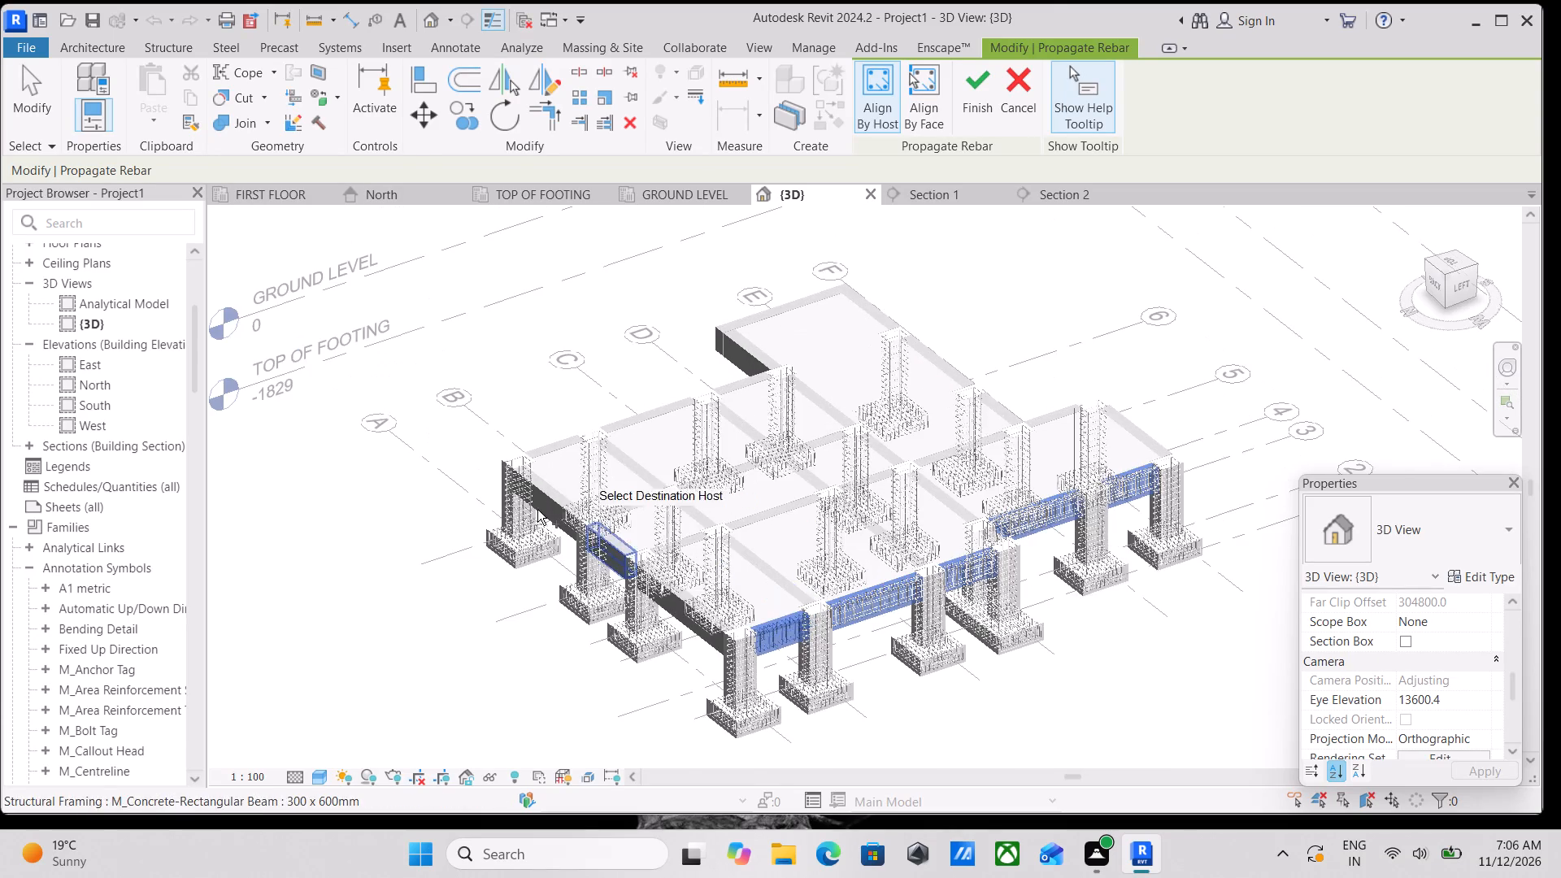
{"action": "scroll", "coordinate": [537, 510], "scroll_direction": "up", "scroll_amount": 2}
{"action": "scroll", "coordinate": [669, 375], "scroll_direction": "up", "scroll_amount": 4}
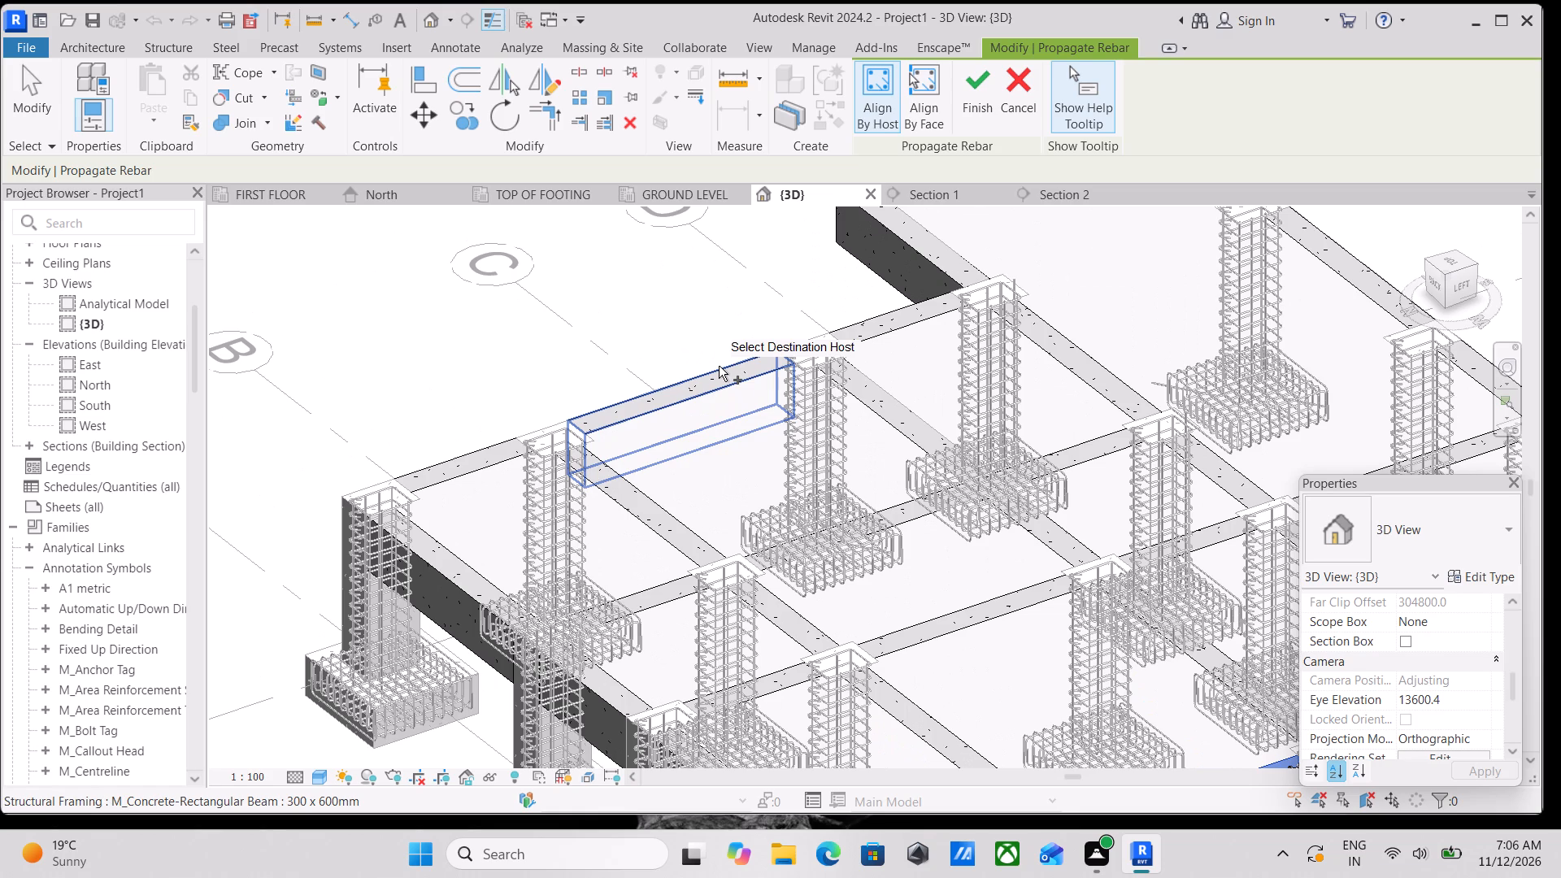
{"action": "left_click", "coordinate": [719, 366]}
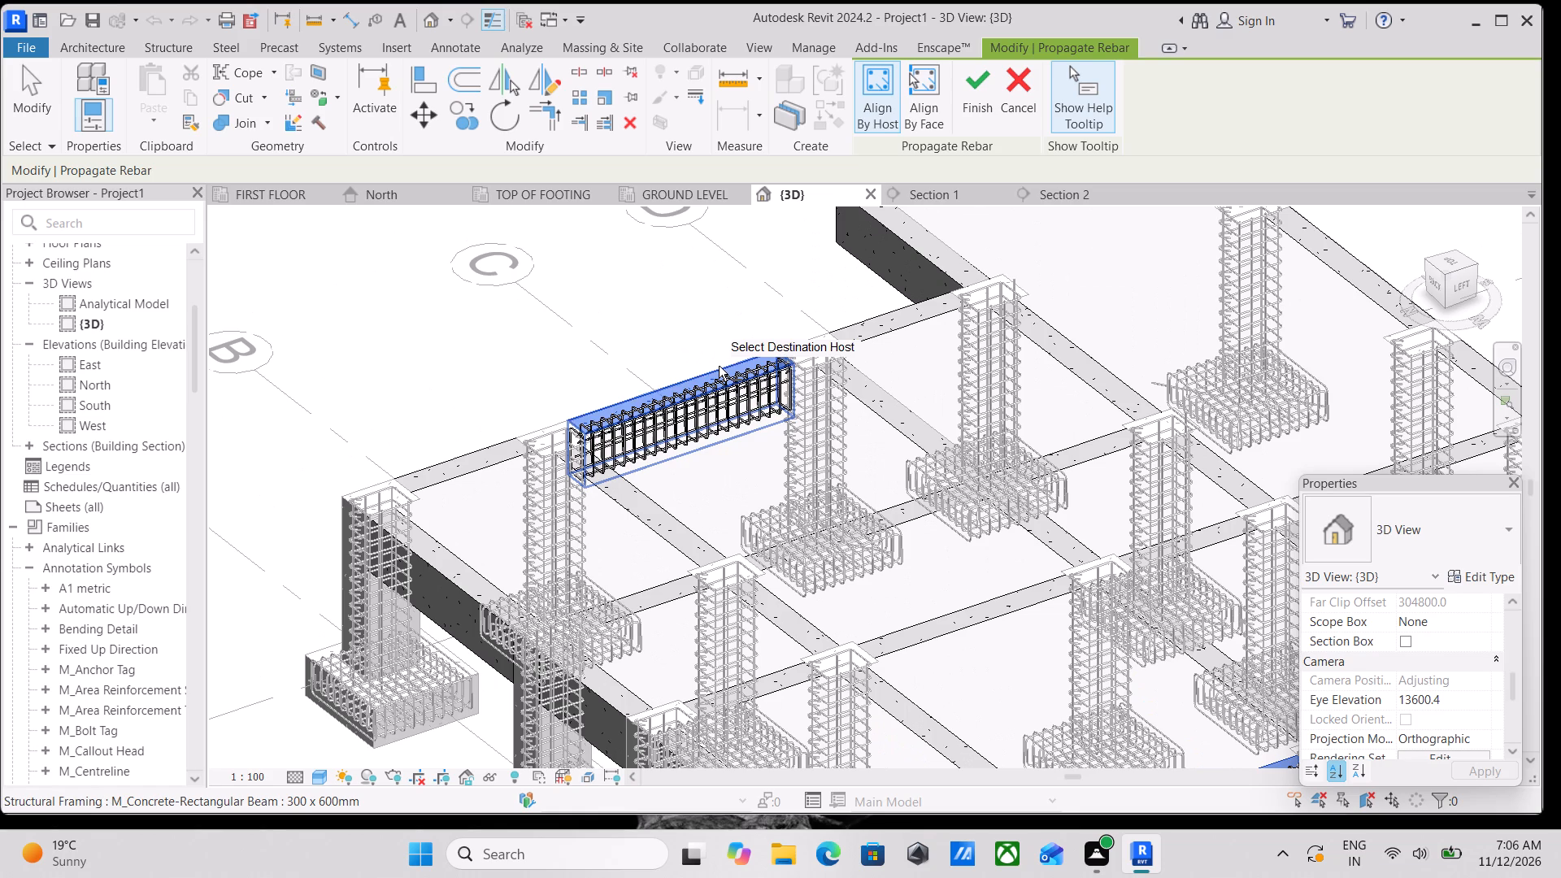
{"action": "scroll", "coordinate": [719, 366], "scroll_direction": "down", "scroll_amount": 1}
{"action": "scroll", "coordinate": [656, 384], "scroll_direction": "up", "scroll_amount": 2}
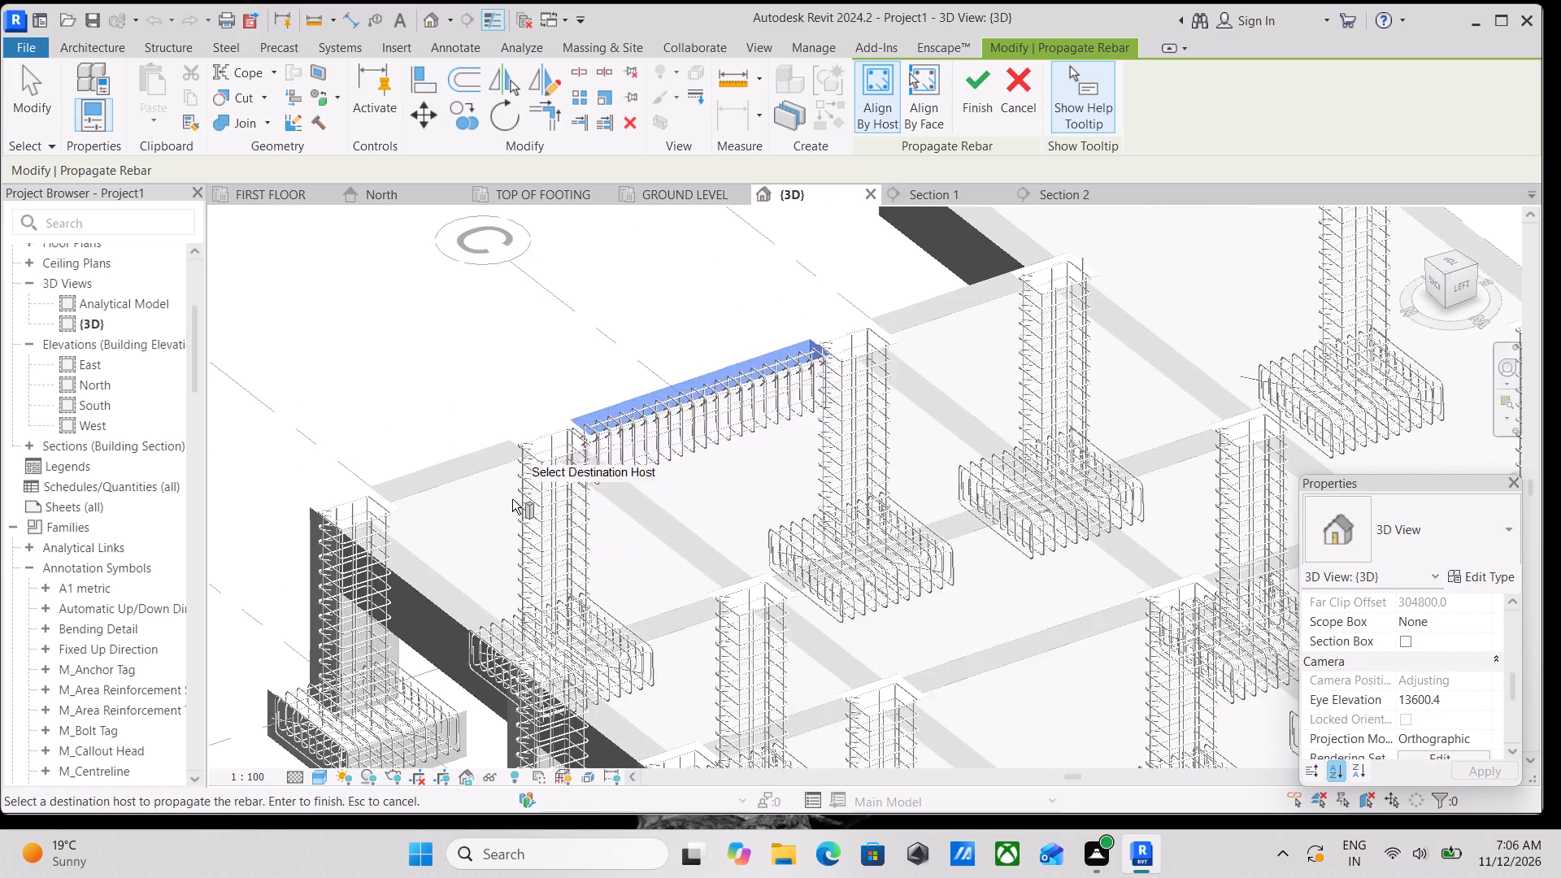
{"action": "scroll", "coordinate": [497, 511], "scroll_direction": "up", "scroll_amount": 2}
{"action": "left_click", "coordinate": [436, 448]}
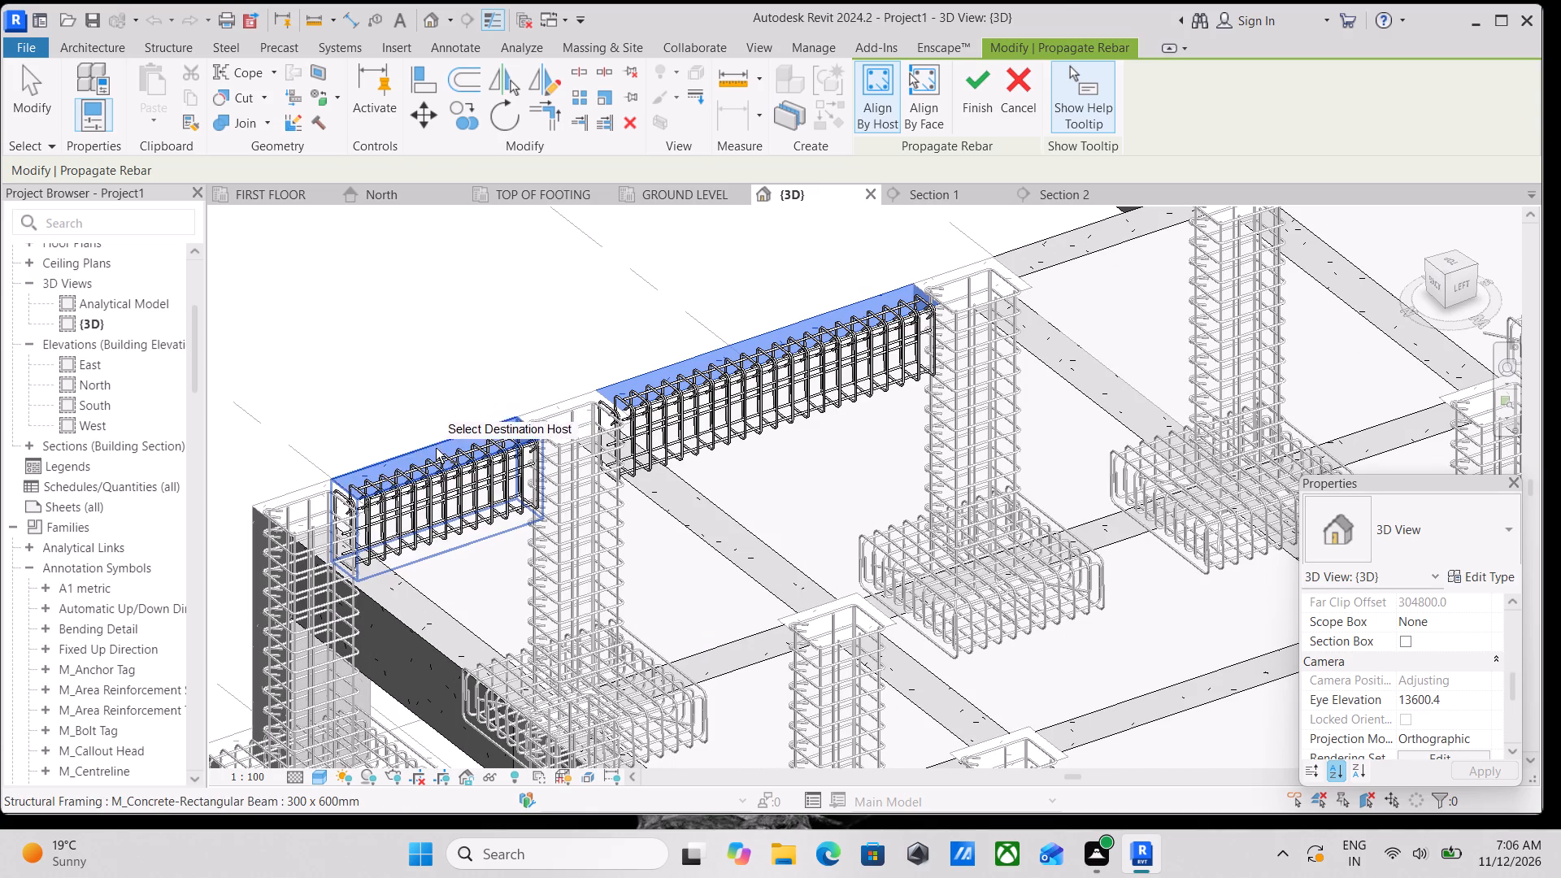
{"action": "scroll", "coordinate": [601, 416], "scroll_direction": "down", "scroll_amount": 3}
{"action": "middle_click_drag", "start_coordinate": [559, 443], "coordinate": [446, 501]}
{"action": "scroll", "coordinate": [538, 457], "scroll_direction": "up", "scroll_amount": 1}
{"action": "left_click", "coordinate": [794, 354]}
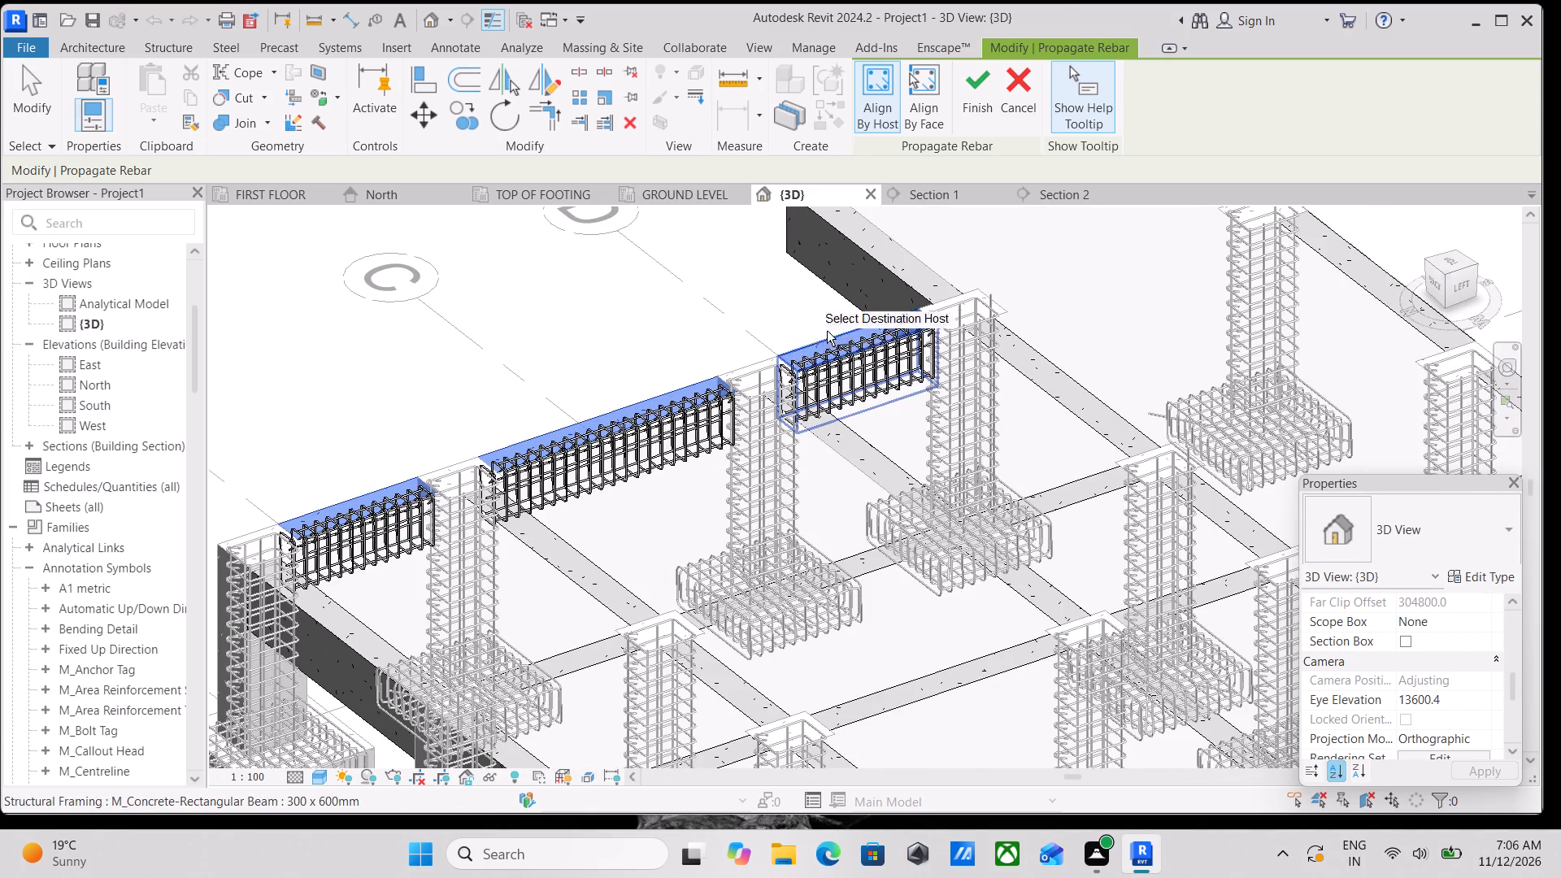
Add the three beams around the projecting east bay between grids D and E as destination hosts.
{"action": "scroll", "coordinate": [844, 324], "scroll_direction": "down", "scroll_amount": 2}
{"action": "middle_click_drag", "start_coordinate": [841, 326], "coordinate": [779, 517]}
{"action": "scroll", "coordinate": [779, 517], "scroll_direction": "up", "scroll_amount": 1}
{"action": "left_click", "coordinate": [776, 441]}
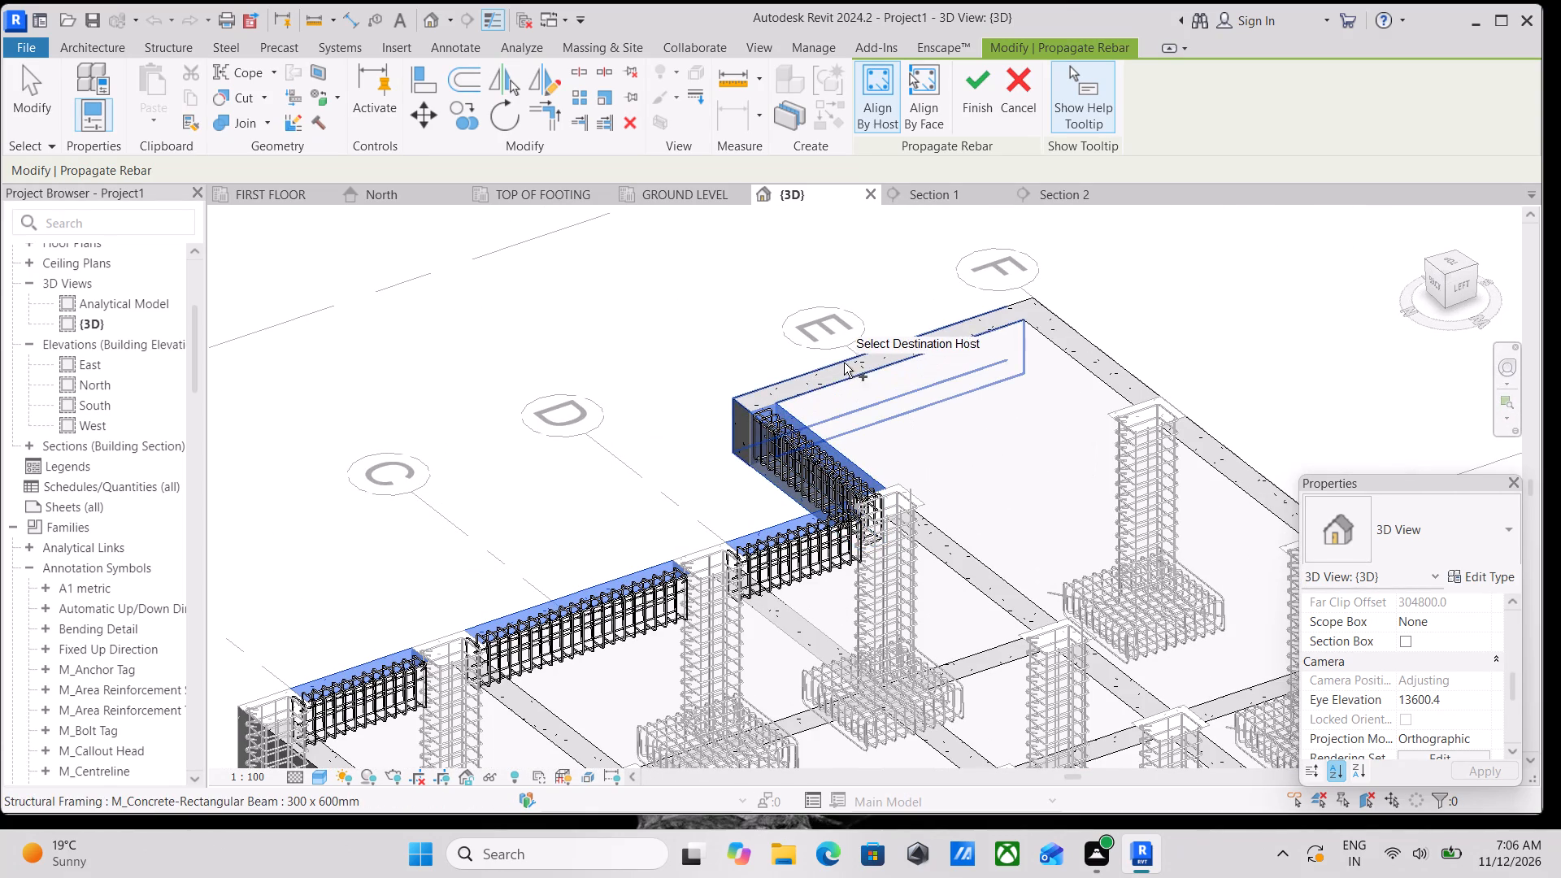
{"action": "left_click", "coordinate": [844, 363]}
{"action": "middle_click_drag", "start_coordinate": [821, 370], "coordinate": [680, 415]}
{"action": "left_click", "coordinate": [924, 381]}
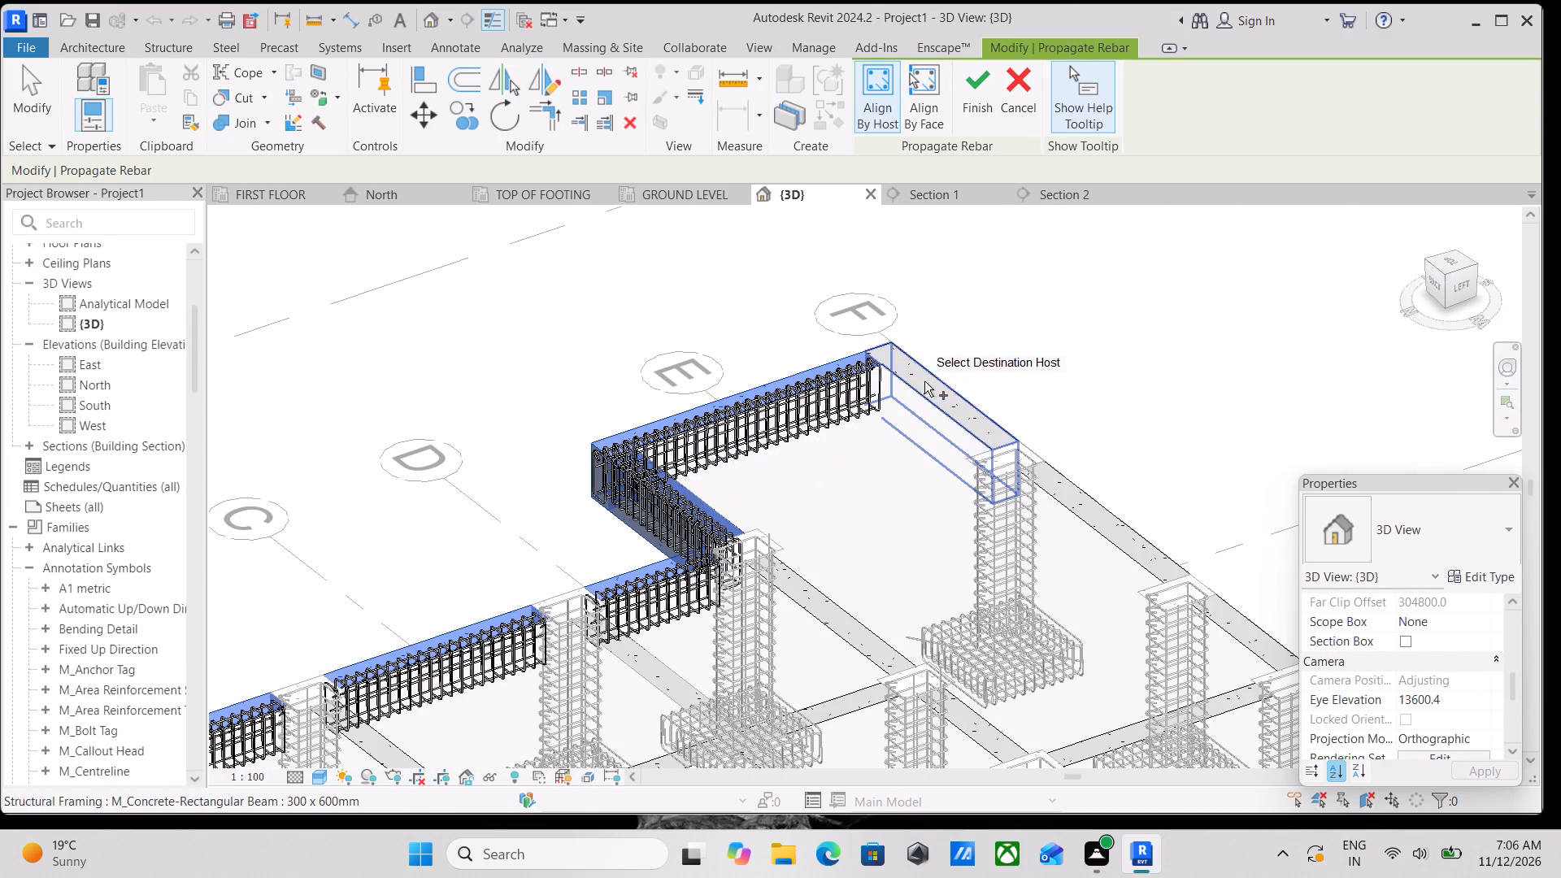
Add the next two beams along grid E, the short E–F beam and the beam along grid F as destination hosts.
{"action": "scroll", "coordinate": [927, 385], "scroll_direction": "down", "scroll_amount": 2}
{"action": "middle_click_drag", "start_coordinate": [912, 384], "coordinate": [724, 337]}
{"action": "scroll", "coordinate": [813, 376], "scroll_direction": "up", "scroll_amount": 1}
{"action": "left_click", "coordinate": [889, 441]}
{"action": "scroll", "coordinate": [919, 436], "scroll_direction": "down", "scroll_amount": 1}
{"action": "middle_click_drag", "start_coordinate": [916, 435], "coordinate": [820, 347]}
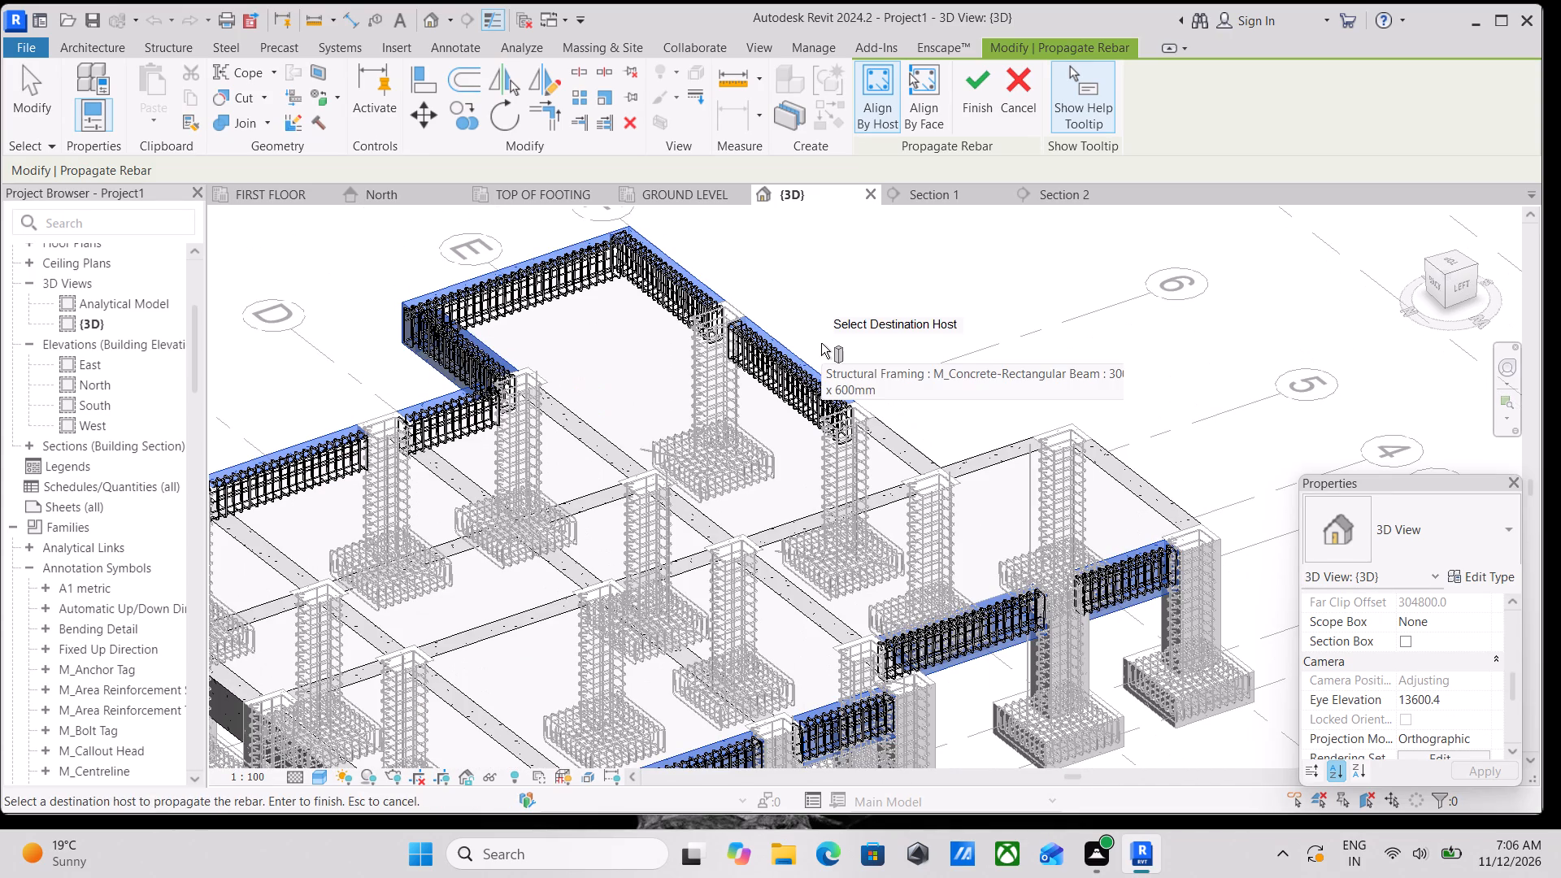
{"action": "scroll", "coordinate": [867, 485], "scroll_direction": "up", "scroll_amount": 3}
{"action": "left_click", "coordinate": [888, 411]}
{"action": "scroll", "coordinate": [967, 407], "scroll_direction": "down", "scroll_amount": 2}
{"action": "middle_click_drag", "start_coordinate": [951, 406], "coordinate": [869, 406]}
{"action": "scroll", "coordinate": [869, 406], "scroll_direction": "up", "scroll_amount": 1}
{"action": "scroll", "coordinate": [968, 545], "scroll_direction": "up", "scroll_amount": 2}
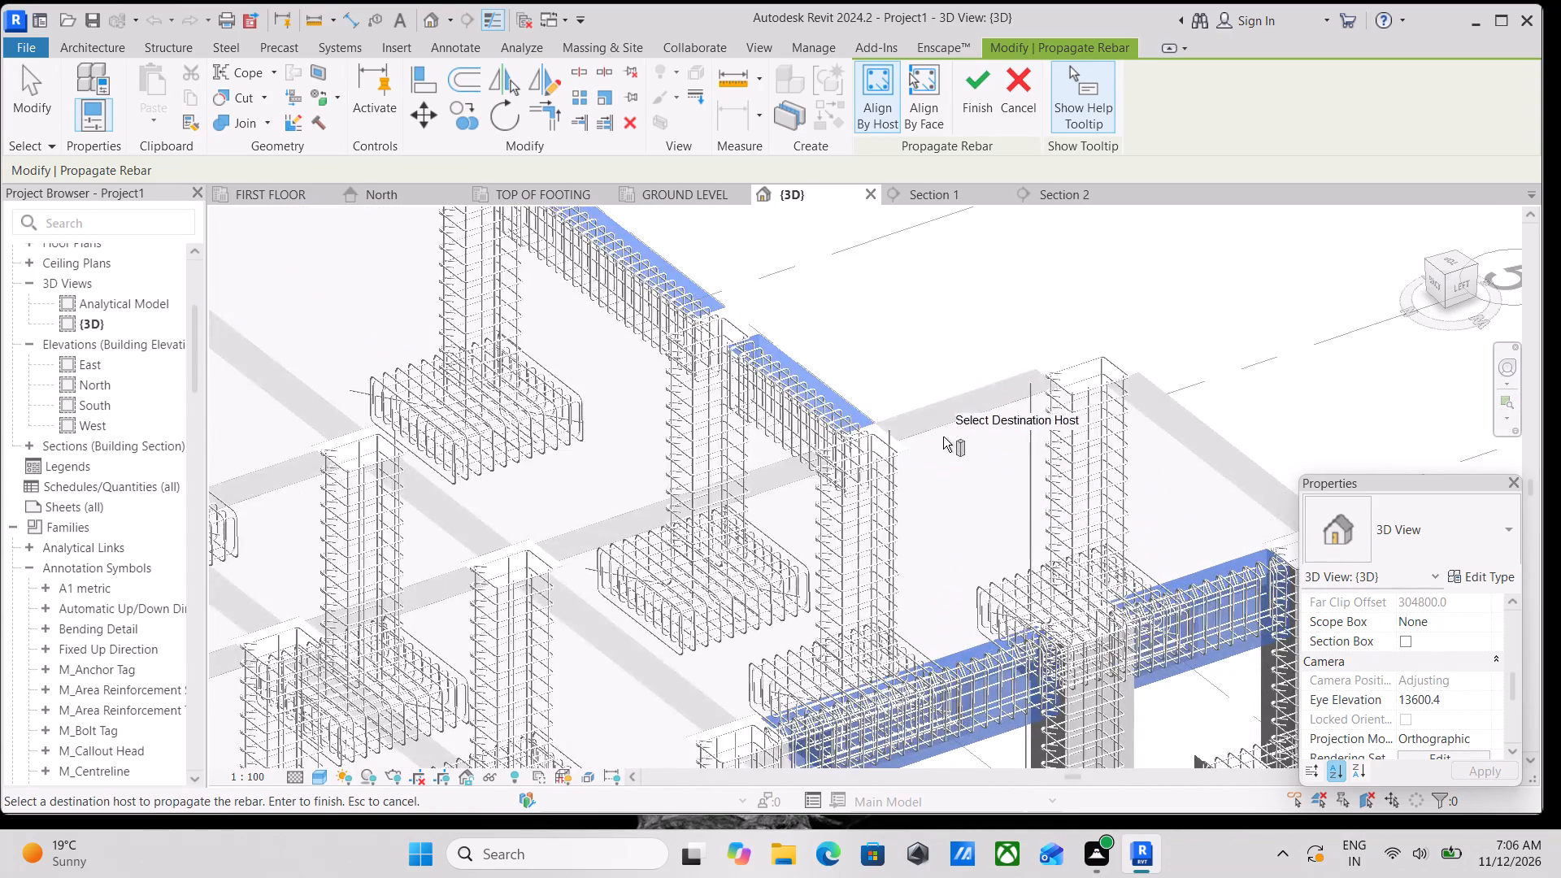
{"action": "left_click", "coordinate": [949, 394]}
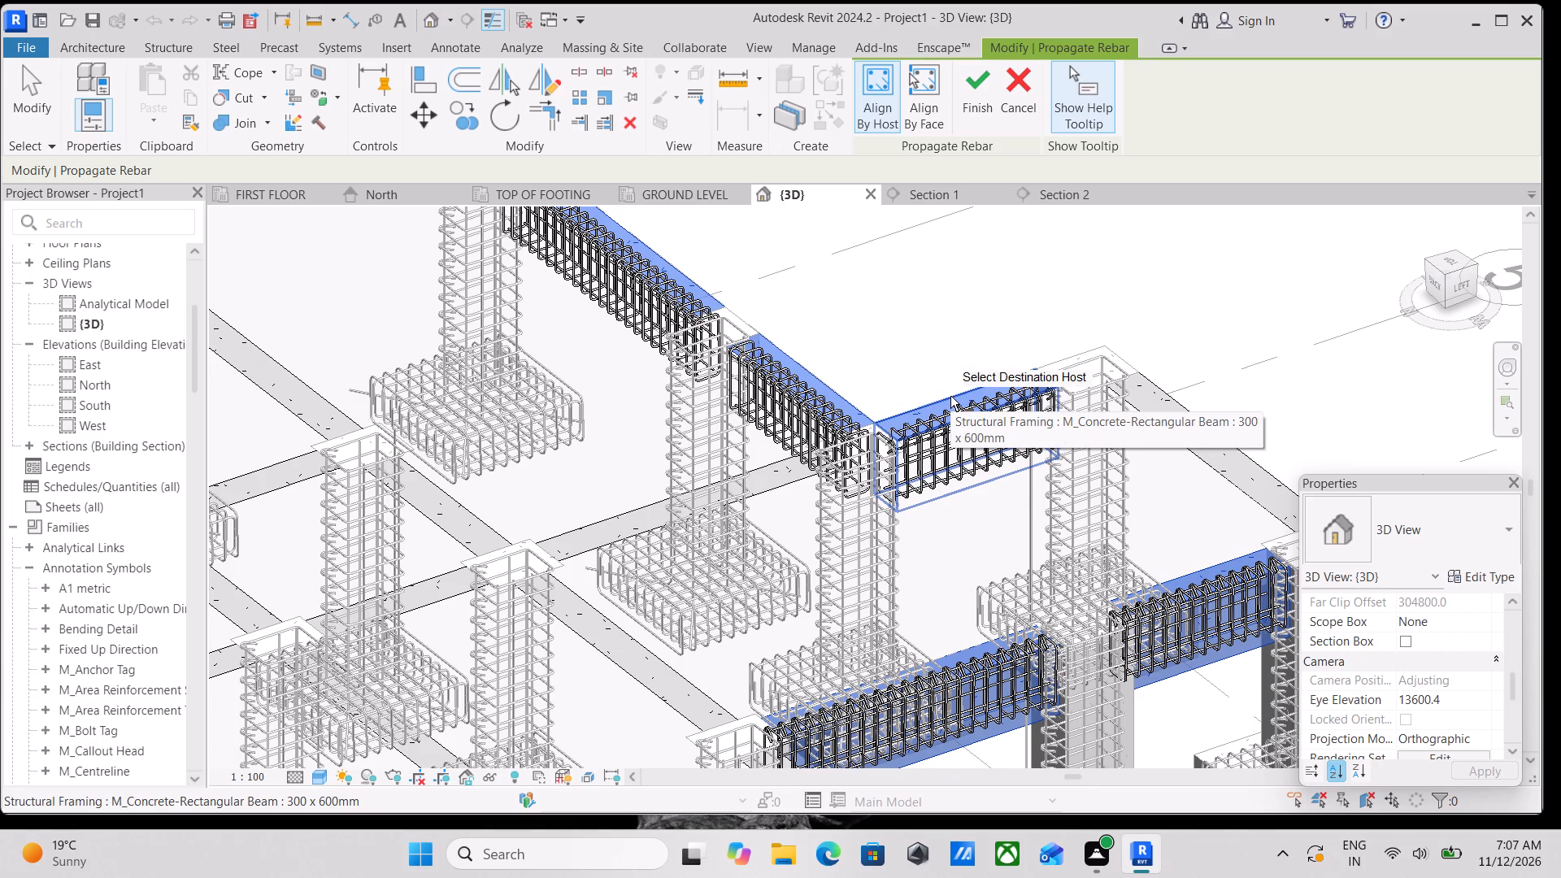
{"action": "scroll", "coordinate": [1248, 489], "scroll_direction": "up", "scroll_amount": 1}
{"action": "left_click", "coordinate": [1196, 438]}
Add the interior beam between grids D and E, in line with the short E–F beam, as a destination host.
{"action": "scroll", "coordinate": [1196, 438], "scroll_direction": "down", "scroll_amount": 1}
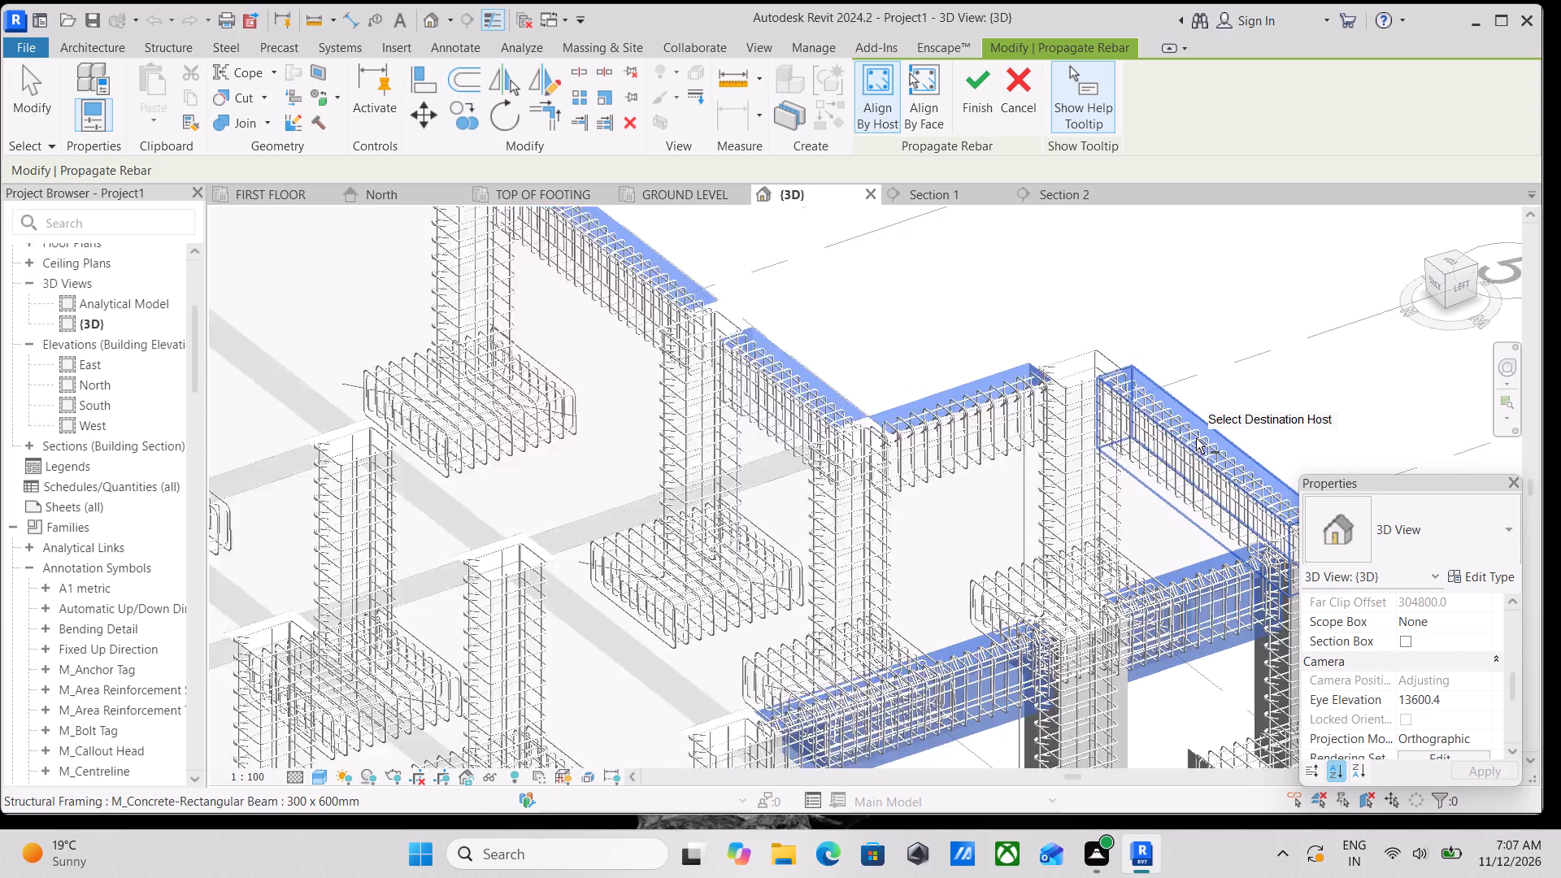
{"action": "scroll", "coordinate": [1196, 438], "scroll_direction": "down", "scroll_amount": 1}
{"action": "middle_click_drag", "start_coordinate": [1194, 437], "coordinate": [974, 242]}
{"action": "middle_click_drag", "start_coordinate": [825, 368], "coordinate": [1171, 404]}
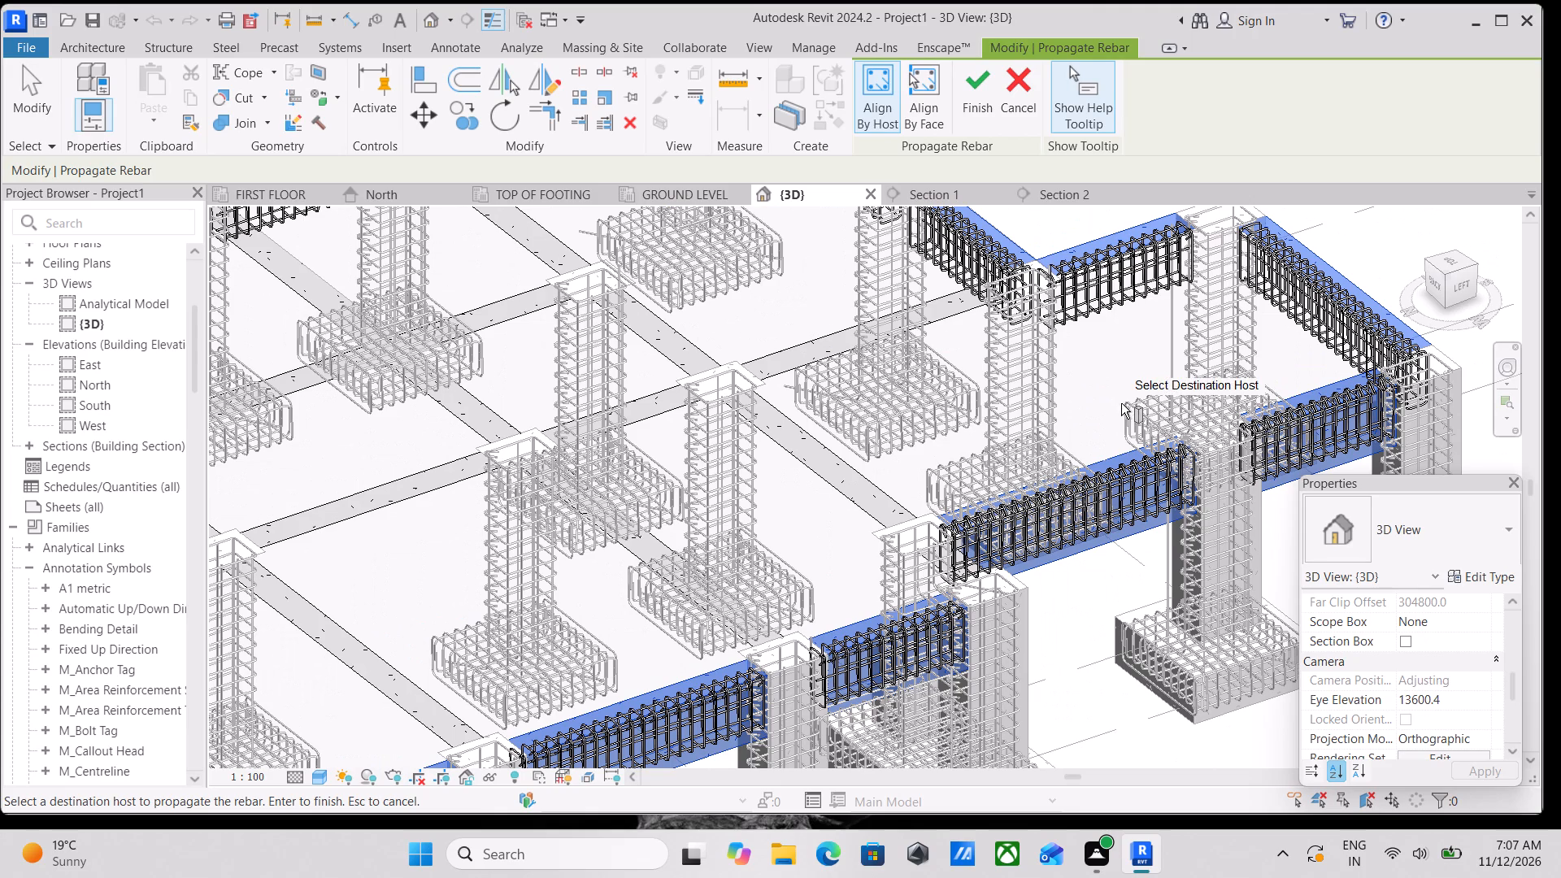
{"action": "scroll", "coordinate": [1020, 403], "scroll_direction": "up", "scroll_amount": 3}
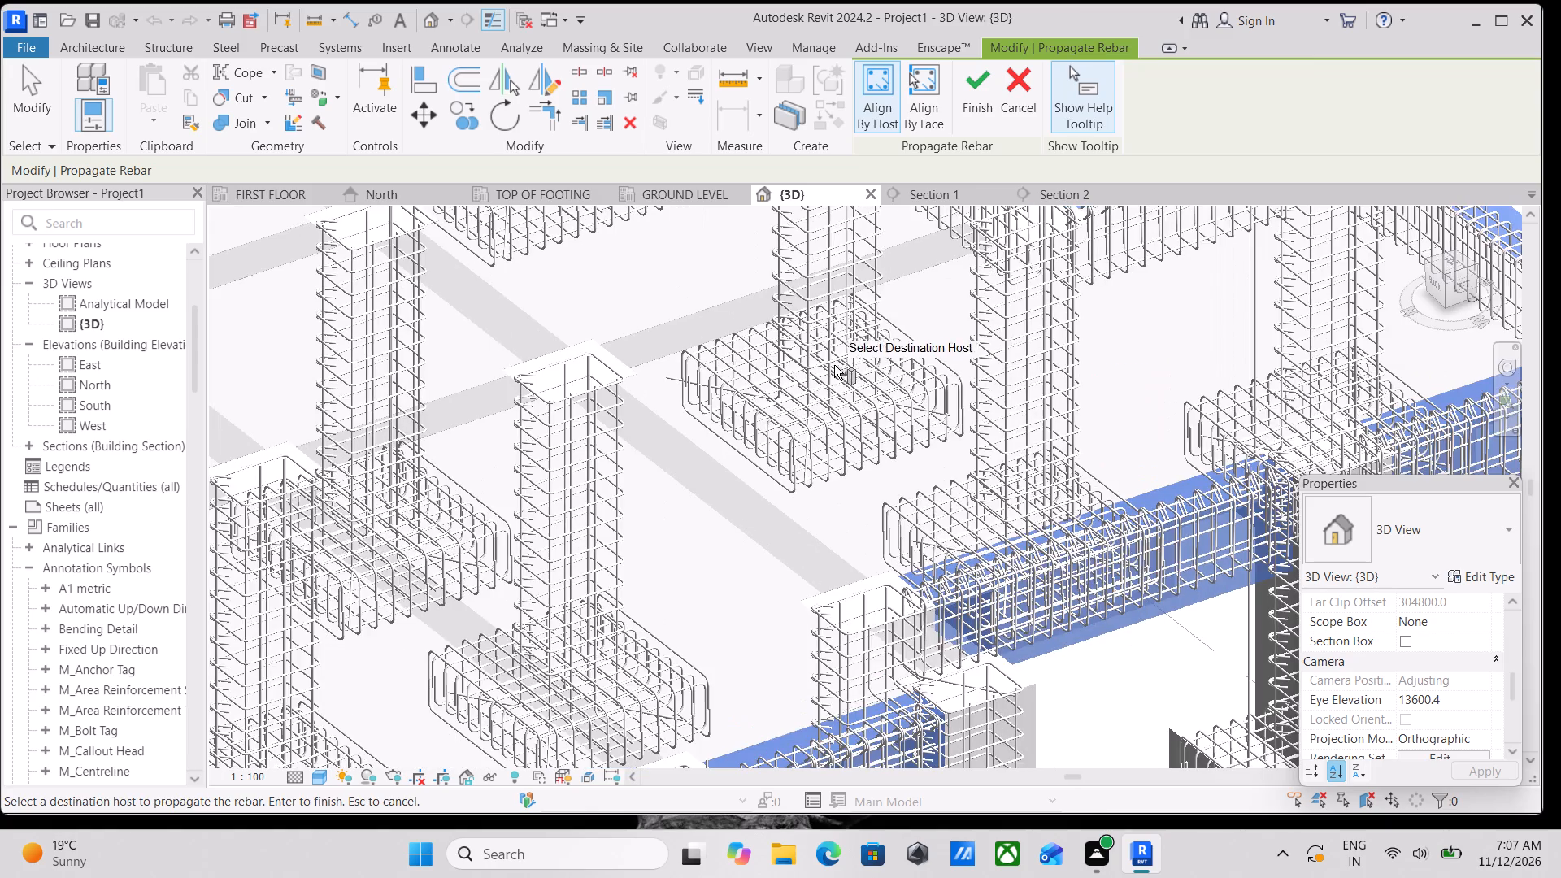
{"action": "left_click", "coordinate": [707, 334]}
Add the three interior beams along grid D, from the projecting east bay to the west side, as destination hosts.
{"action": "scroll", "coordinate": [707, 336], "scroll_direction": "down", "scroll_amount": 2}
{"action": "middle_click_drag", "start_coordinate": [726, 350], "coordinate": [1067, 450]}
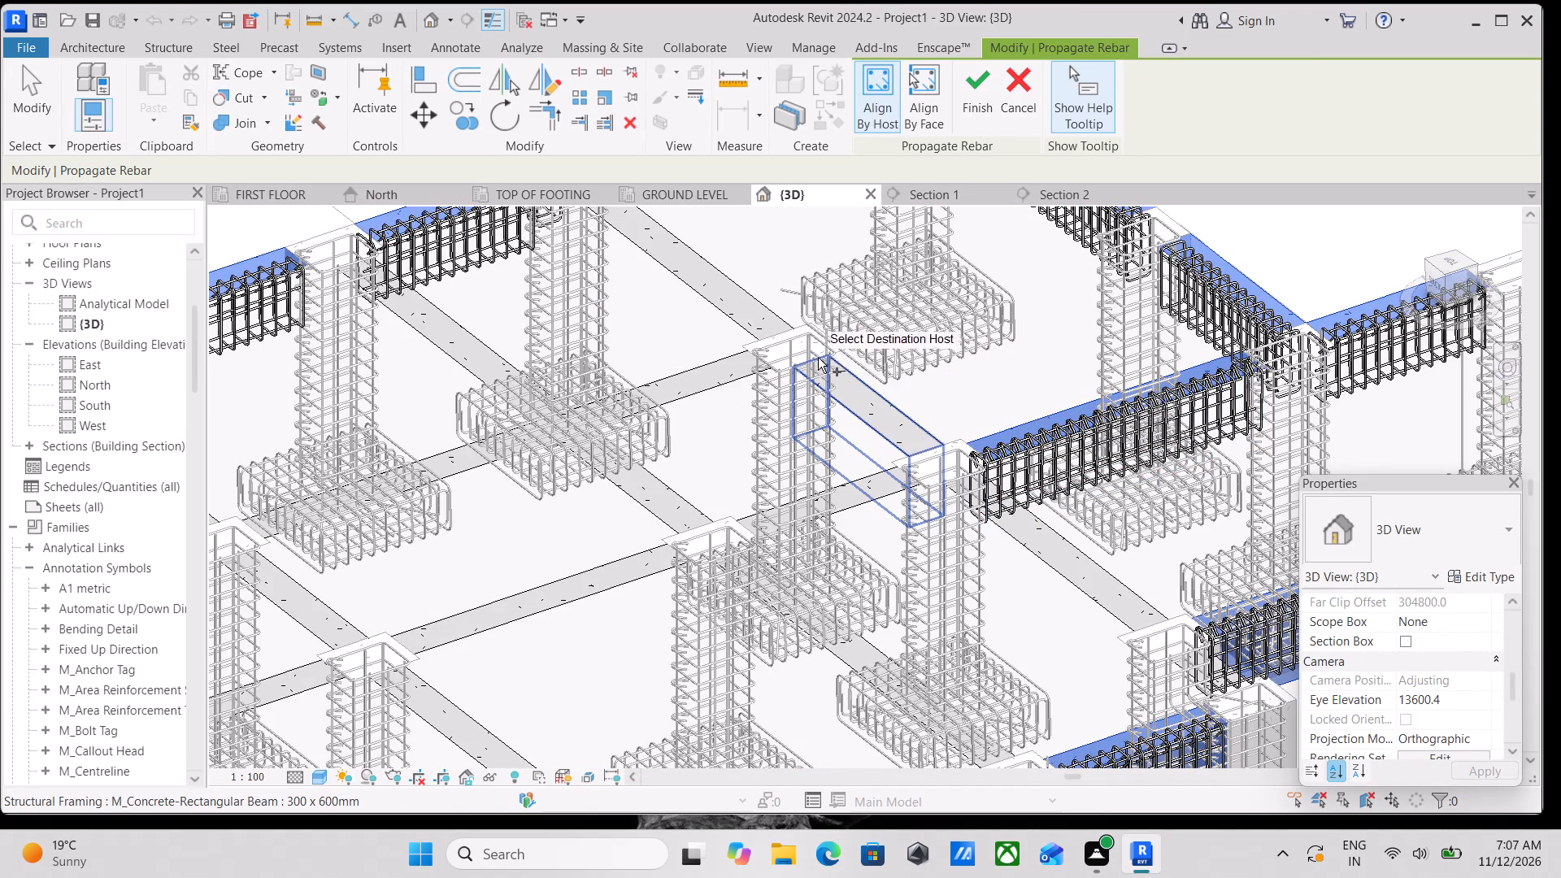
{"action": "left_click", "coordinate": [839, 367]}
{"action": "scroll", "coordinate": [781, 323], "scroll_direction": "down", "scroll_amount": 1}
{"action": "middle_click_drag", "start_coordinate": [796, 341], "coordinate": [915, 461]}
{"action": "left_click", "coordinate": [812, 404]}
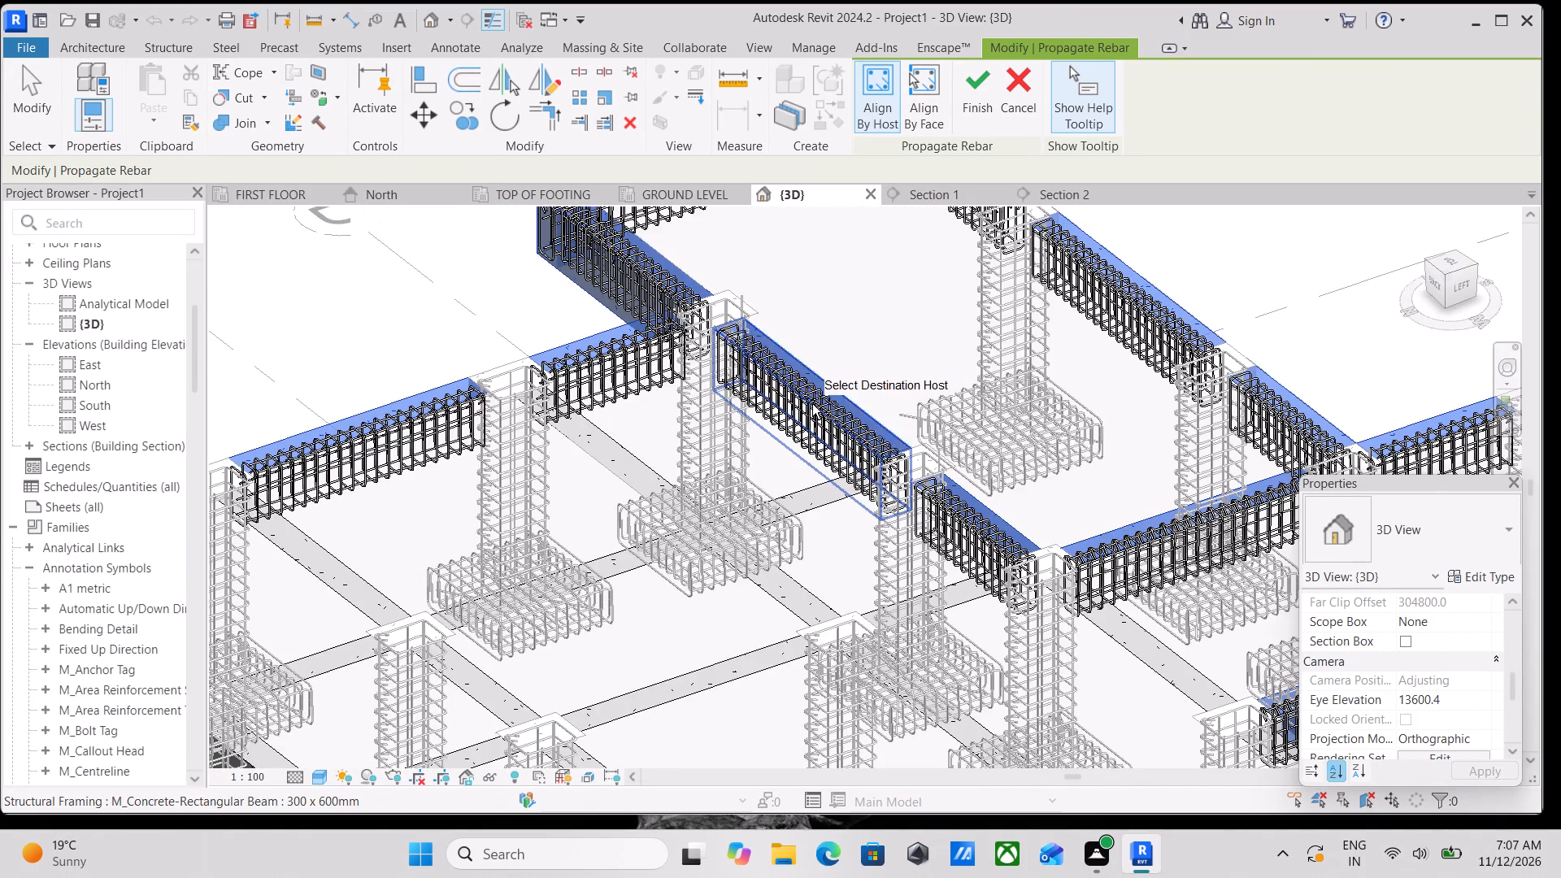
{"action": "scroll", "coordinate": [818, 403], "scroll_direction": "down", "scroll_amount": 3}
{"action": "middle_click_drag", "start_coordinate": [740, 366], "coordinate": [706, 340]}
{"action": "scroll", "coordinate": [898, 495], "scroll_direction": "up", "scroll_amount": 2}
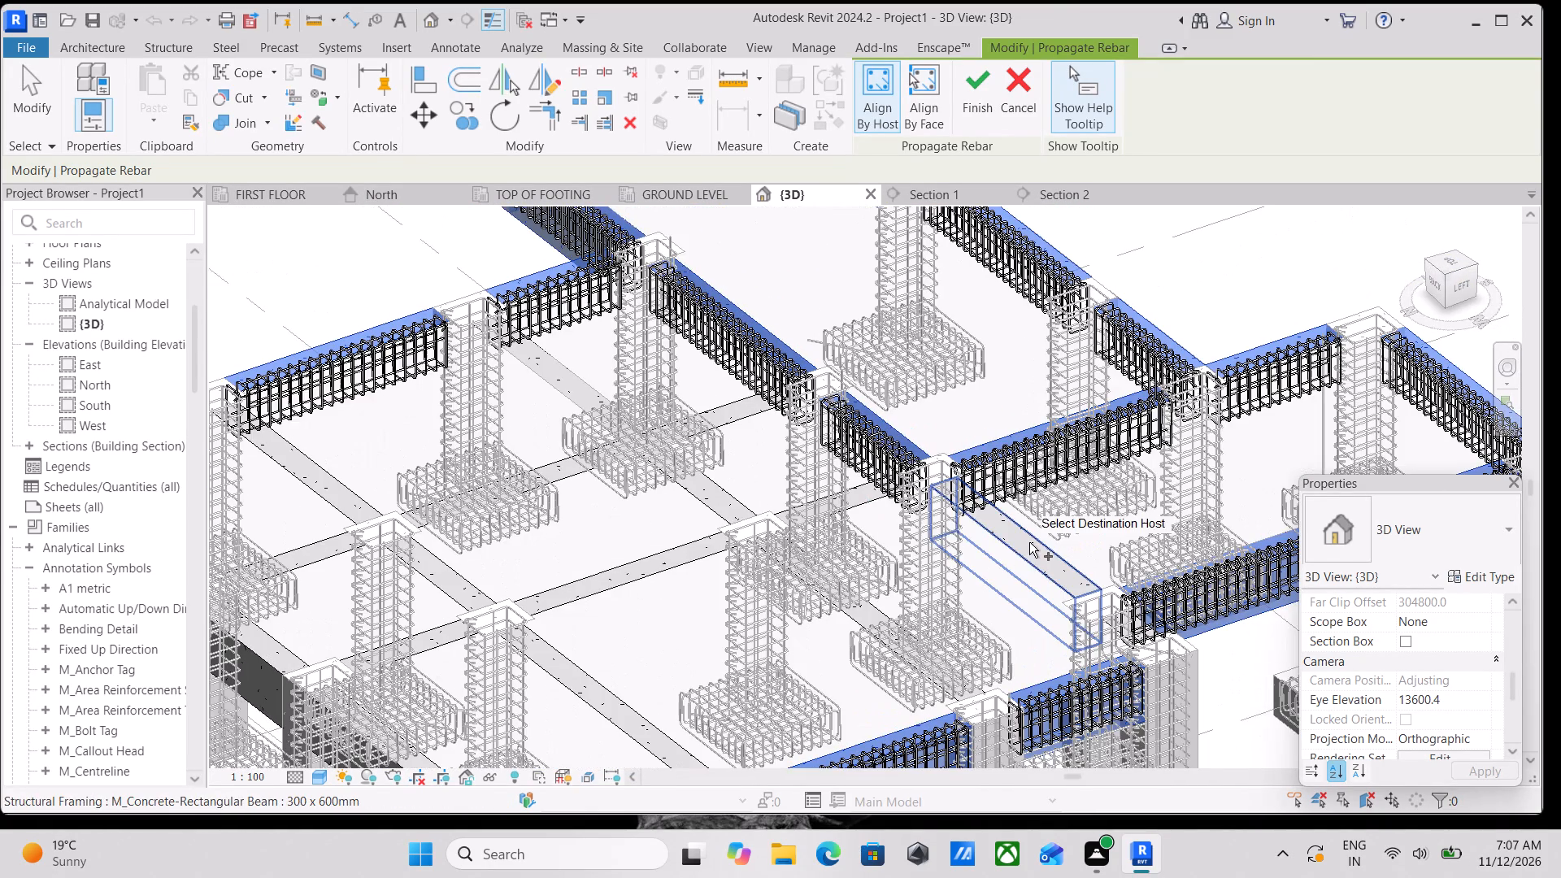
{"action": "left_click", "coordinate": [1029, 542]}
Add the long beam along grid C and the B–C and C–D beams of both interior cross rows as destination hosts.
{"action": "scroll", "coordinate": [977, 524], "scroll_direction": "down", "scroll_amount": 2}
{"action": "middle_click_drag", "start_coordinate": [943, 508], "coordinate": [828, 424]}
{"action": "scroll", "coordinate": [1016, 601], "scroll_direction": "up", "scroll_amount": 2}
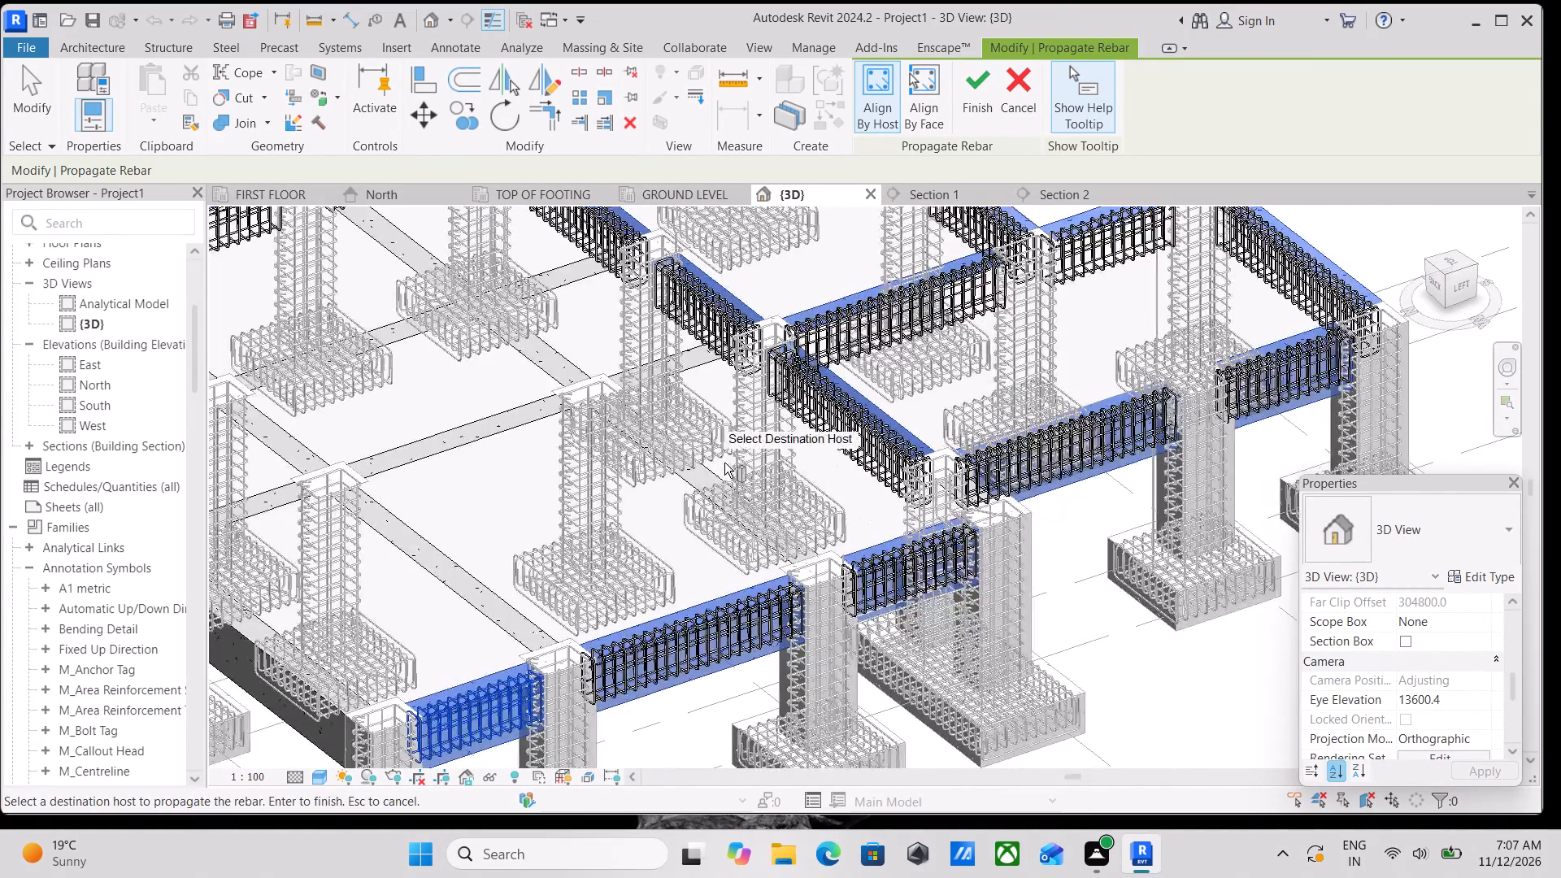
{"action": "middle_click_drag", "start_coordinate": [735, 468], "coordinate": [1011, 526]}
{"action": "left_click", "coordinate": [750, 489]}
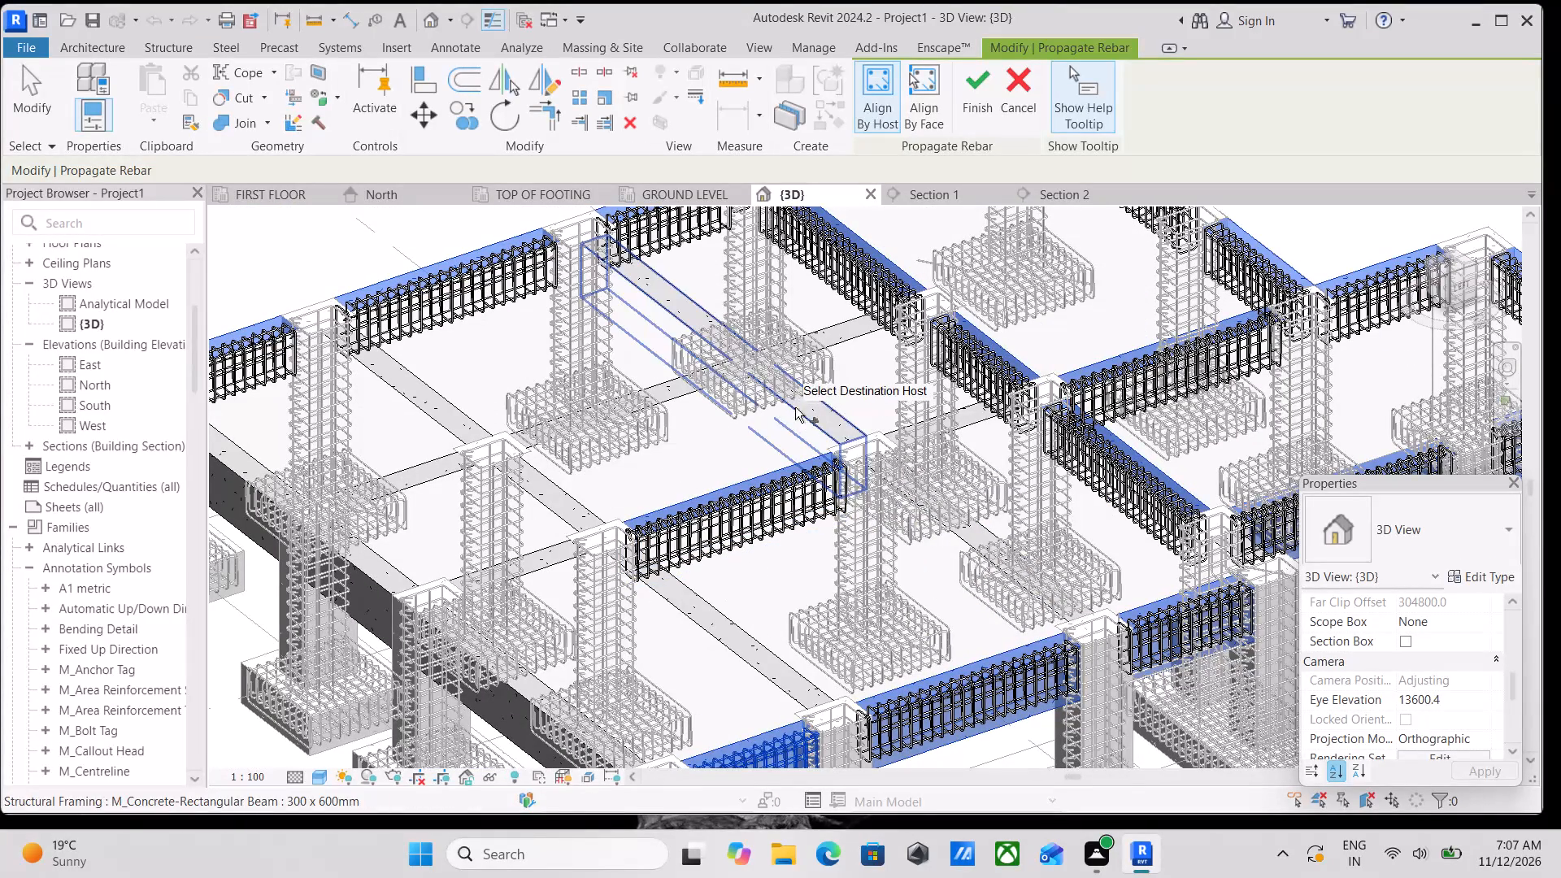
{"action": "left_click", "coordinate": [798, 405]}
{"action": "scroll", "coordinate": [798, 405], "scroll_direction": "down", "scroll_amount": 1}
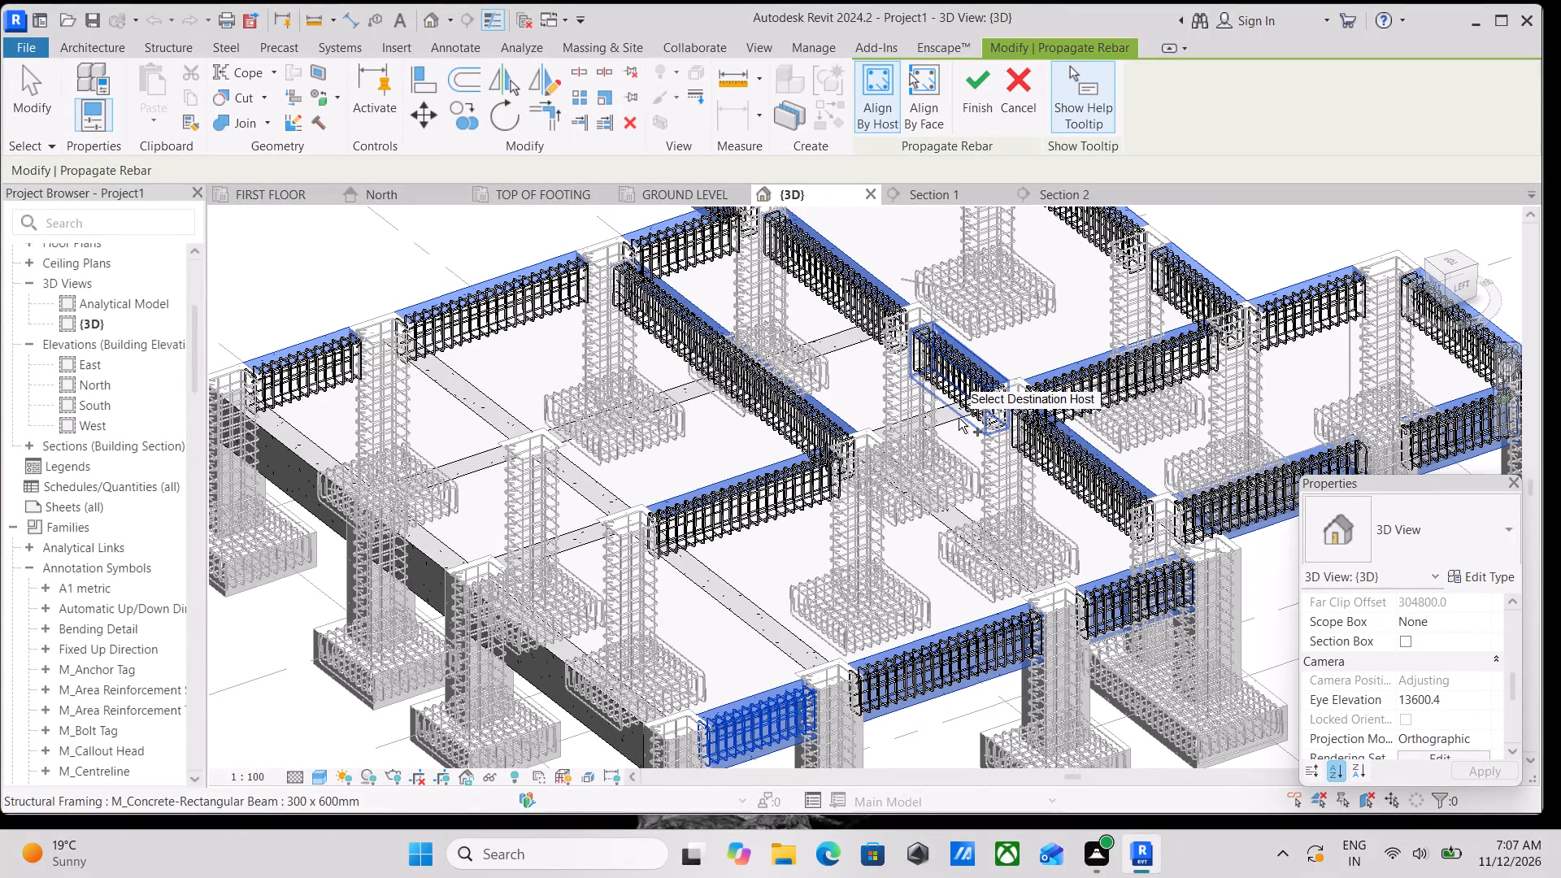
{"action": "left_click", "coordinate": [959, 418]}
{"action": "middle_click_drag", "start_coordinate": [865, 435], "coordinate": [1089, 443]}
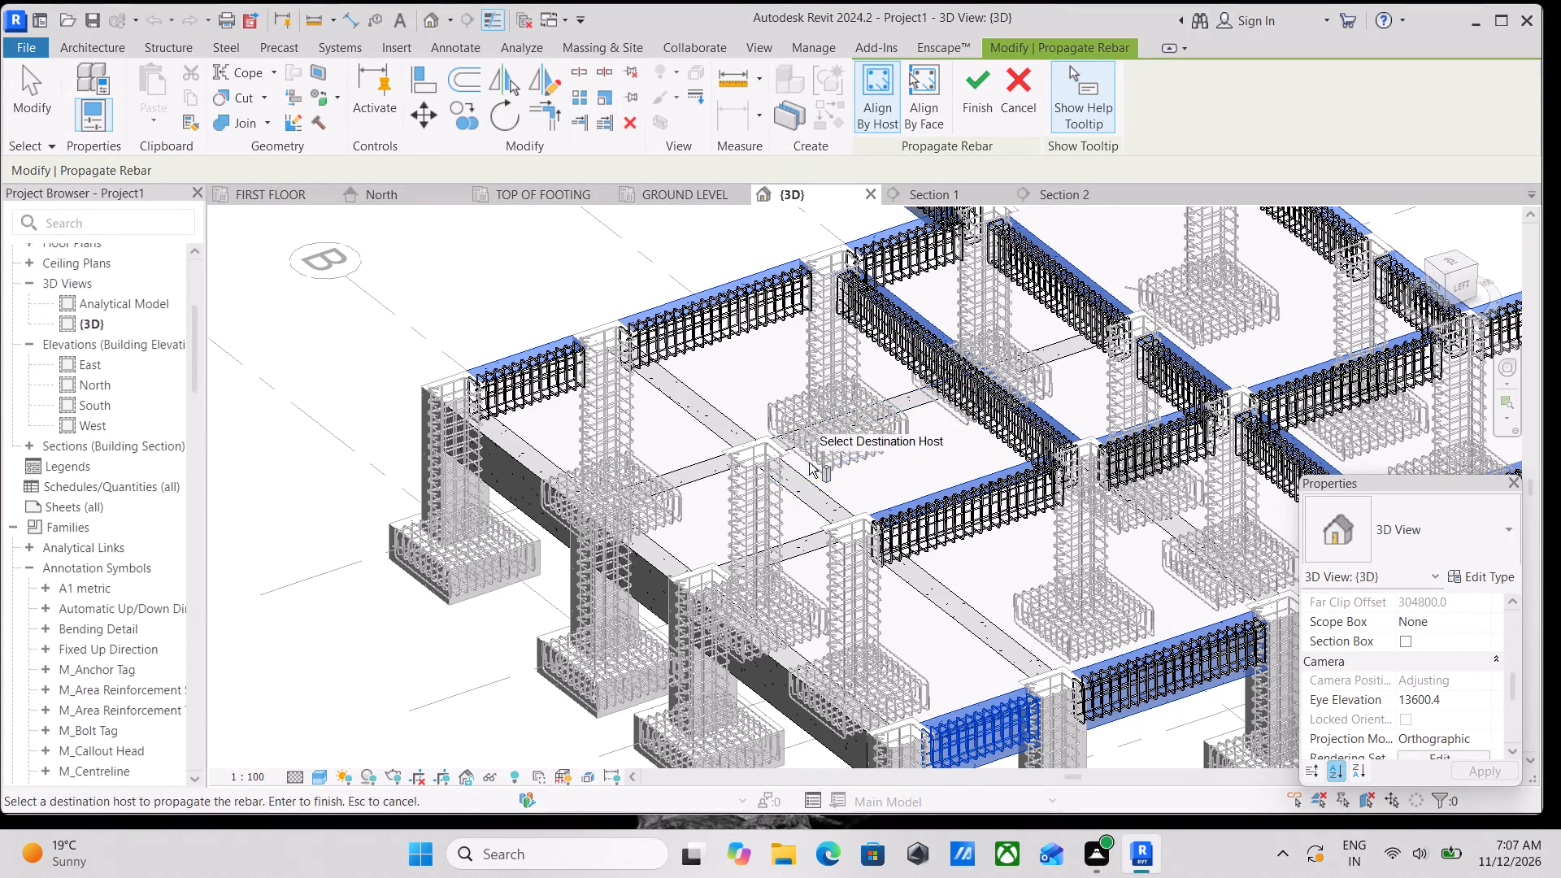
{"action": "left_click", "coordinate": [852, 432]}
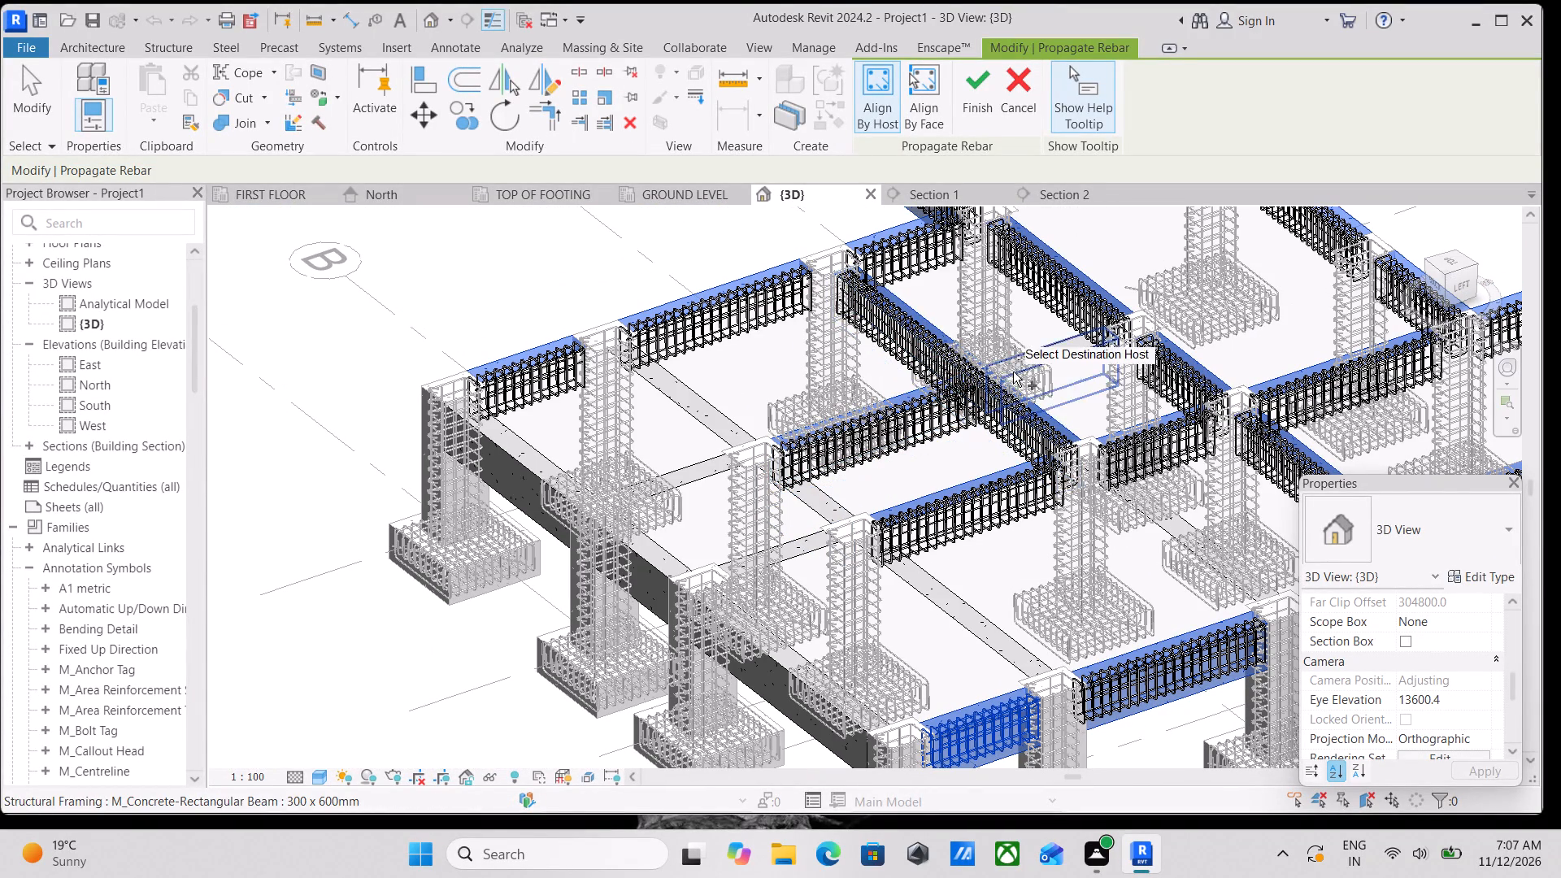
{"action": "left_click", "coordinate": [1013, 372]}
Add the first two beams along grid B and the two short interior A–B cross beams as destination hosts.
{"action": "middle_click_drag", "start_coordinate": [796, 420], "coordinate": [948, 447]}
{"action": "left_click", "coordinate": [834, 438]}
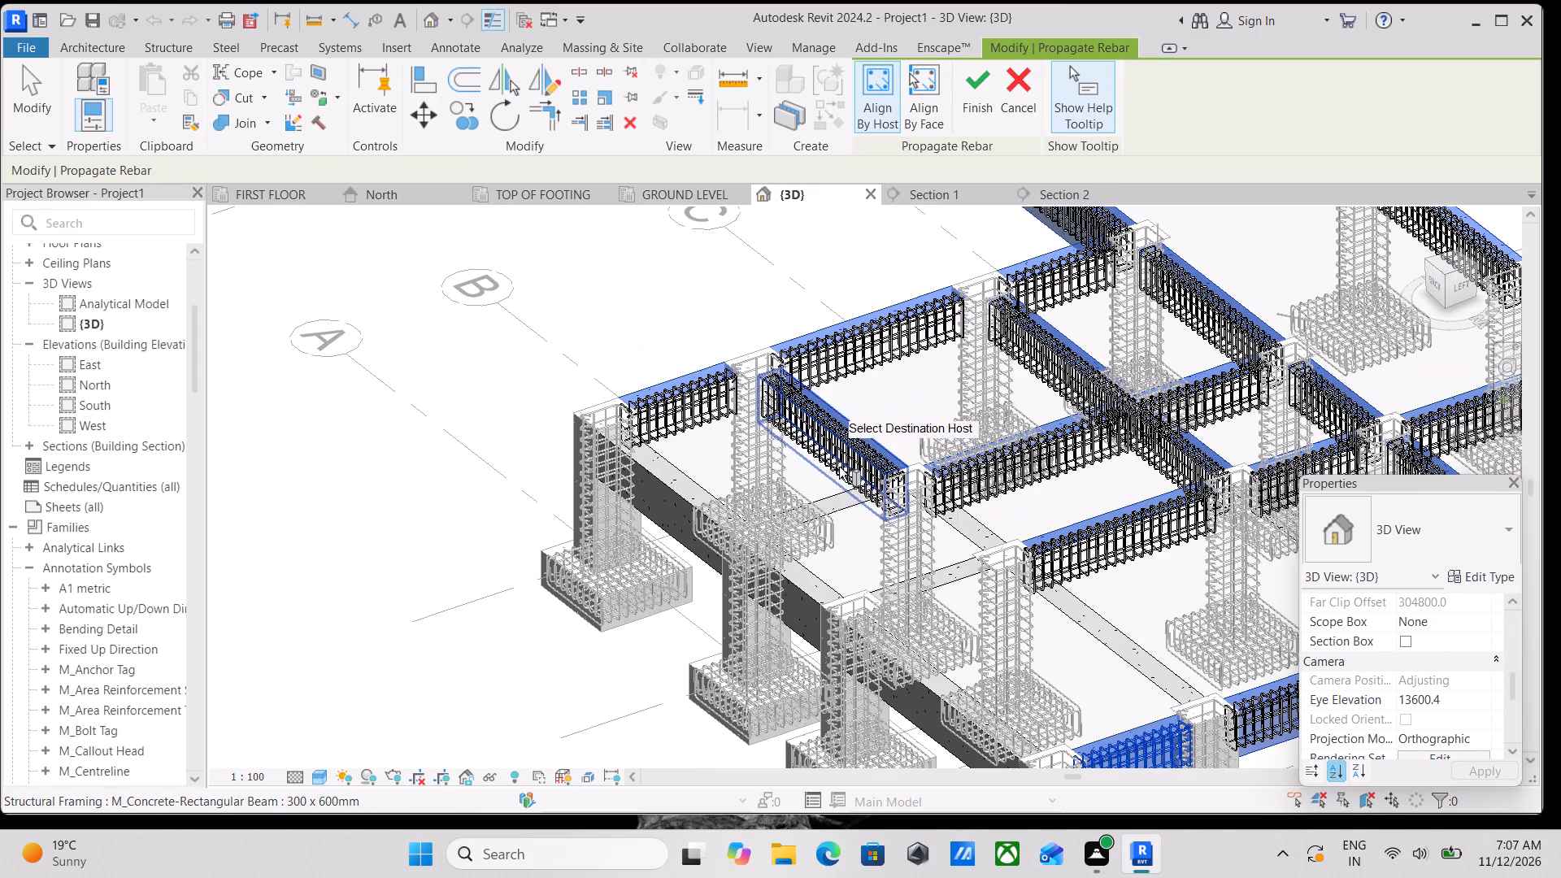
{"action": "left_click", "coordinate": [854, 501]}
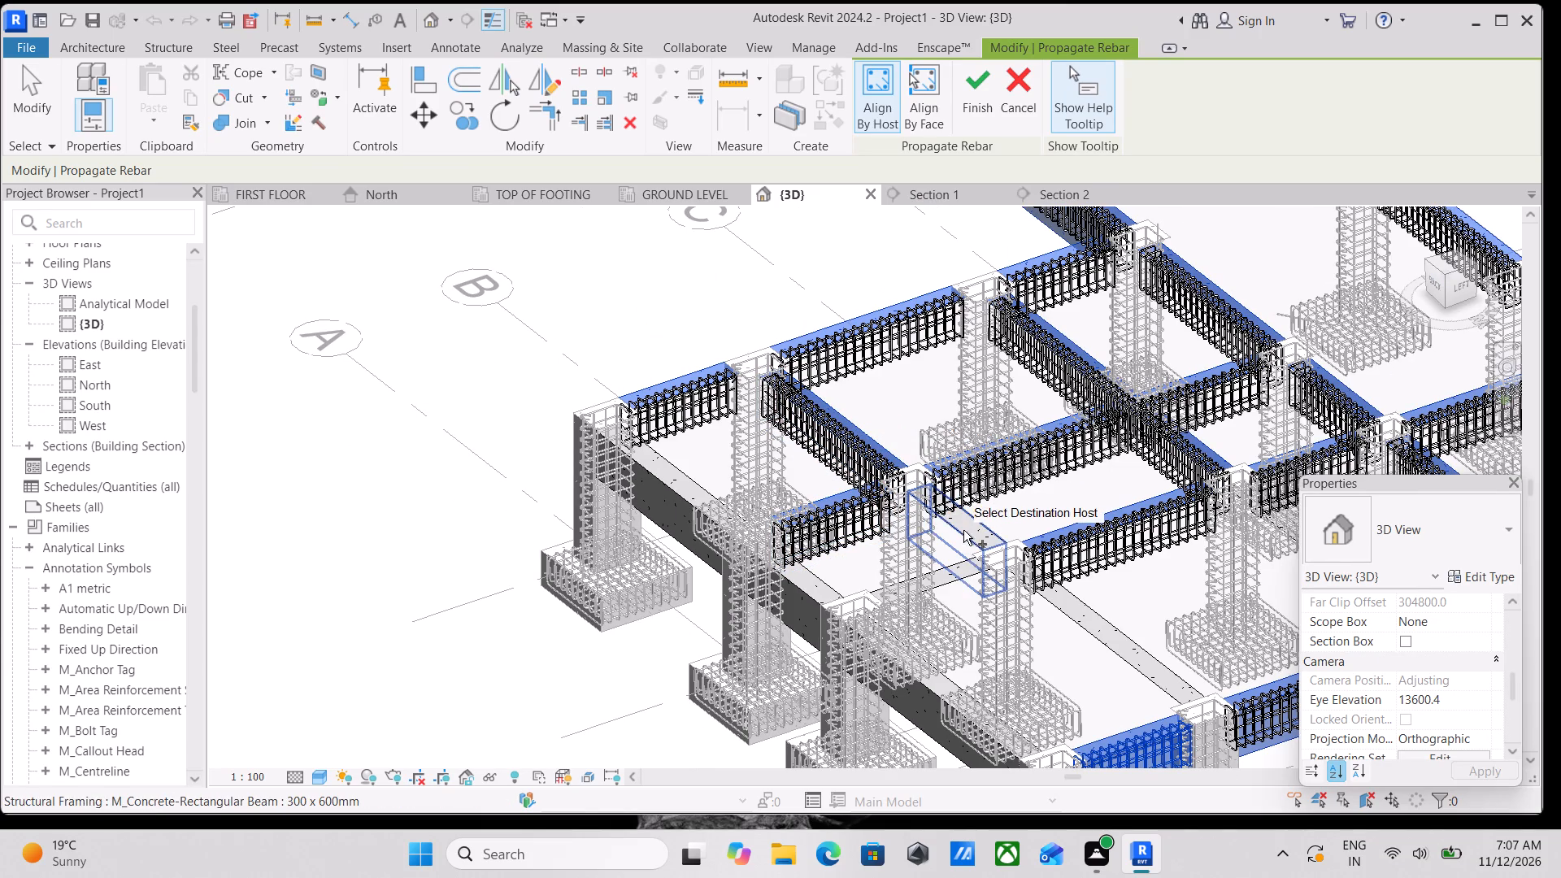
{"action": "left_click", "coordinate": [967, 528]}
{"action": "left_click", "coordinate": [944, 573]}
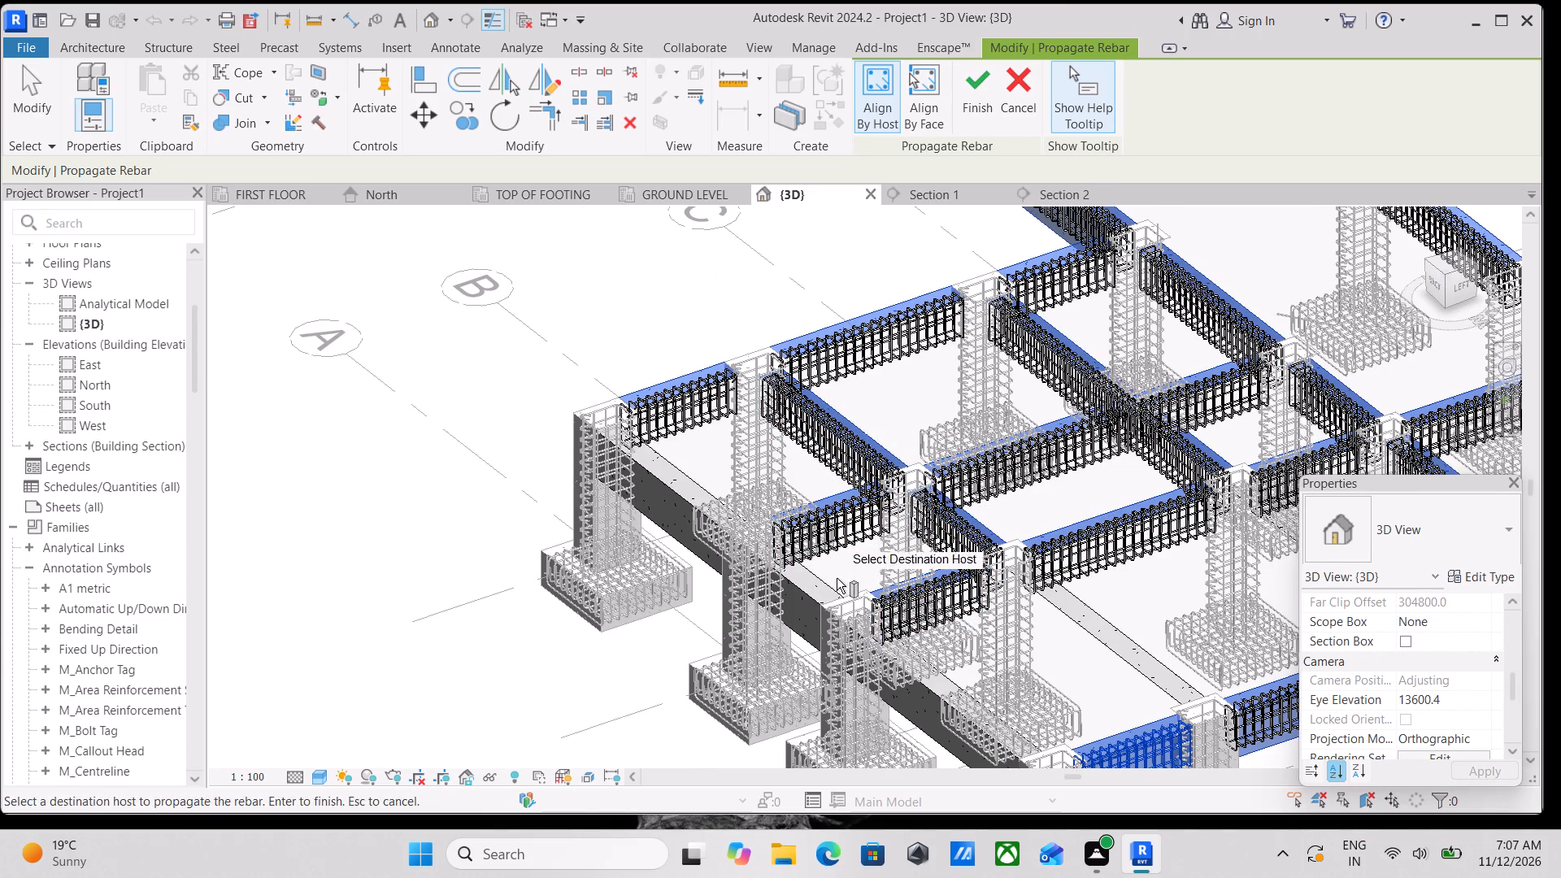
Add the three beams along grid A and the remaining long end beam along grid B as destination hosts.
{"action": "left_click", "coordinate": [824, 593]}
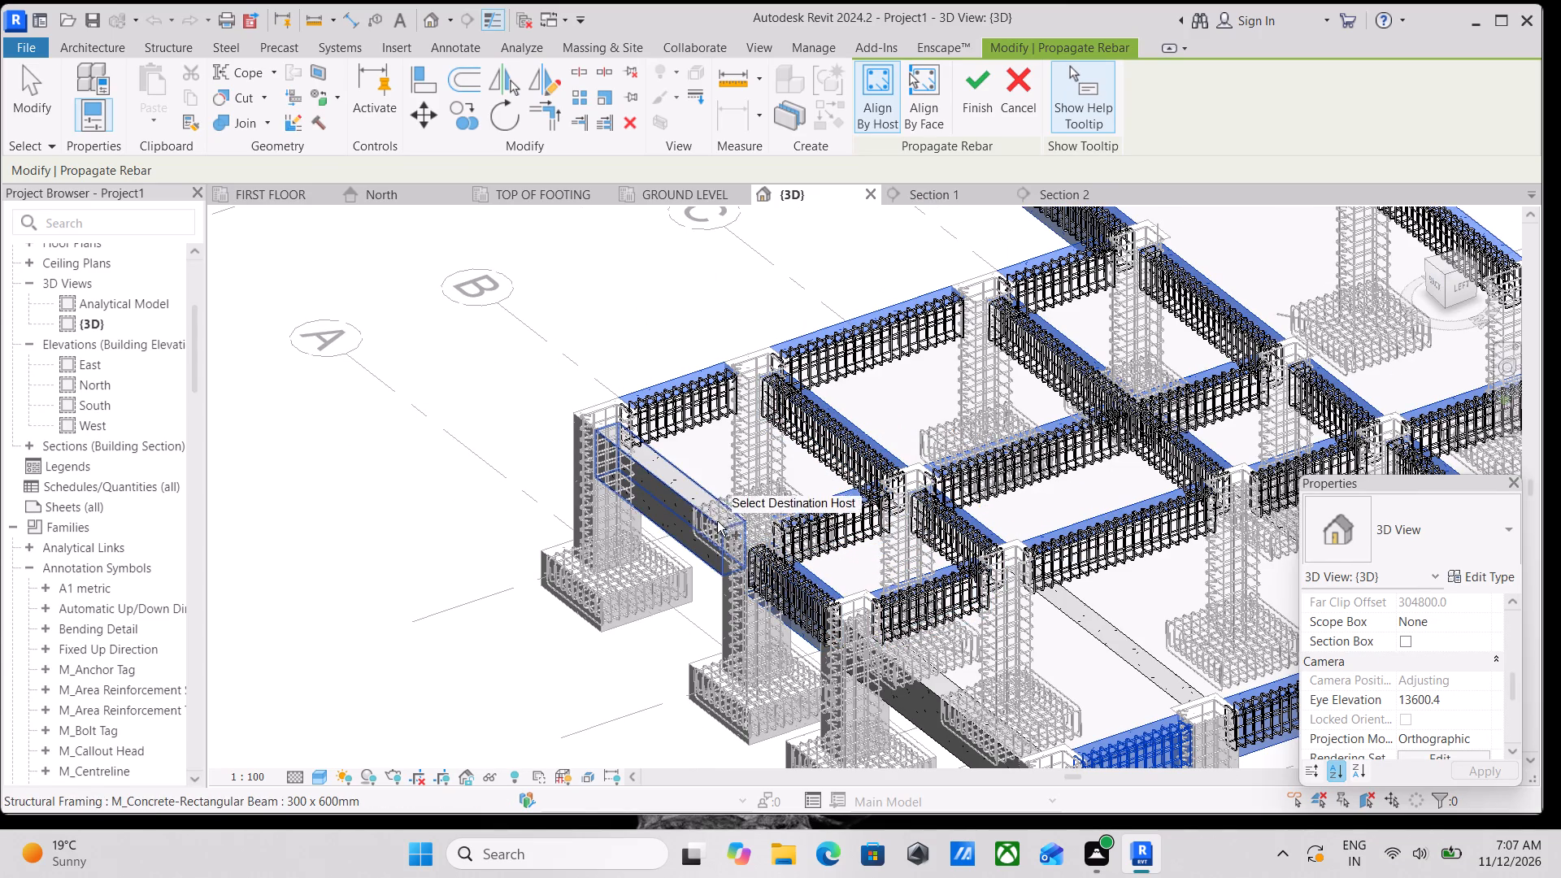
{"action": "left_click", "coordinate": [694, 509]}
{"action": "scroll", "coordinate": [706, 504], "scroll_direction": "down", "scroll_amount": 2}
{"action": "middle_click_drag", "start_coordinate": [706, 503], "coordinate": [642, 418]}
{"action": "scroll", "coordinate": [789, 577], "scroll_direction": "up", "scroll_amount": 2}
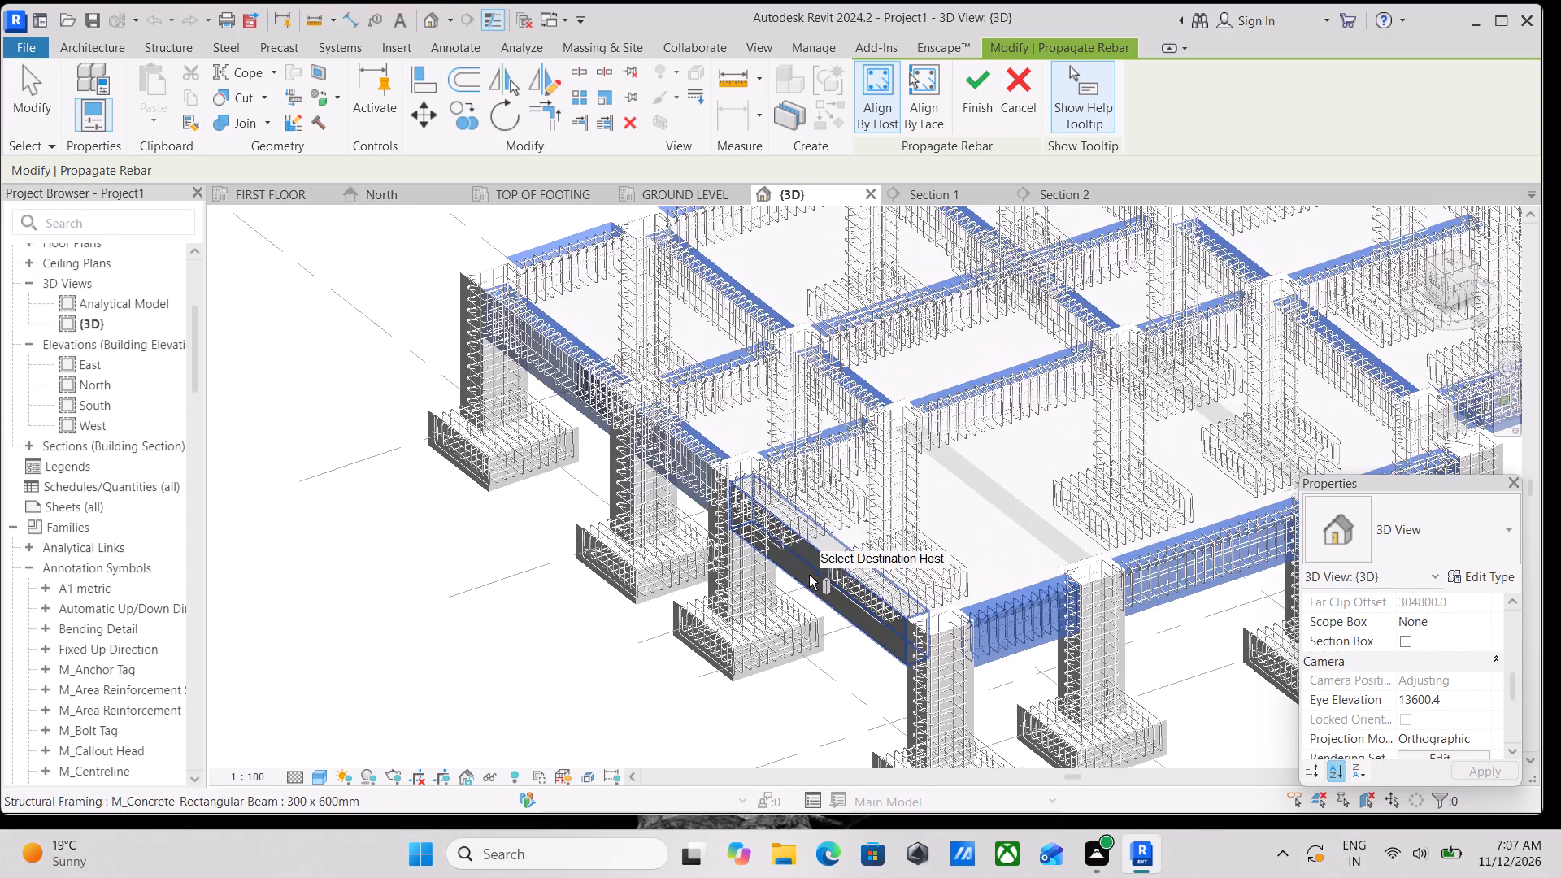
{"action": "left_click", "coordinate": [818, 553]}
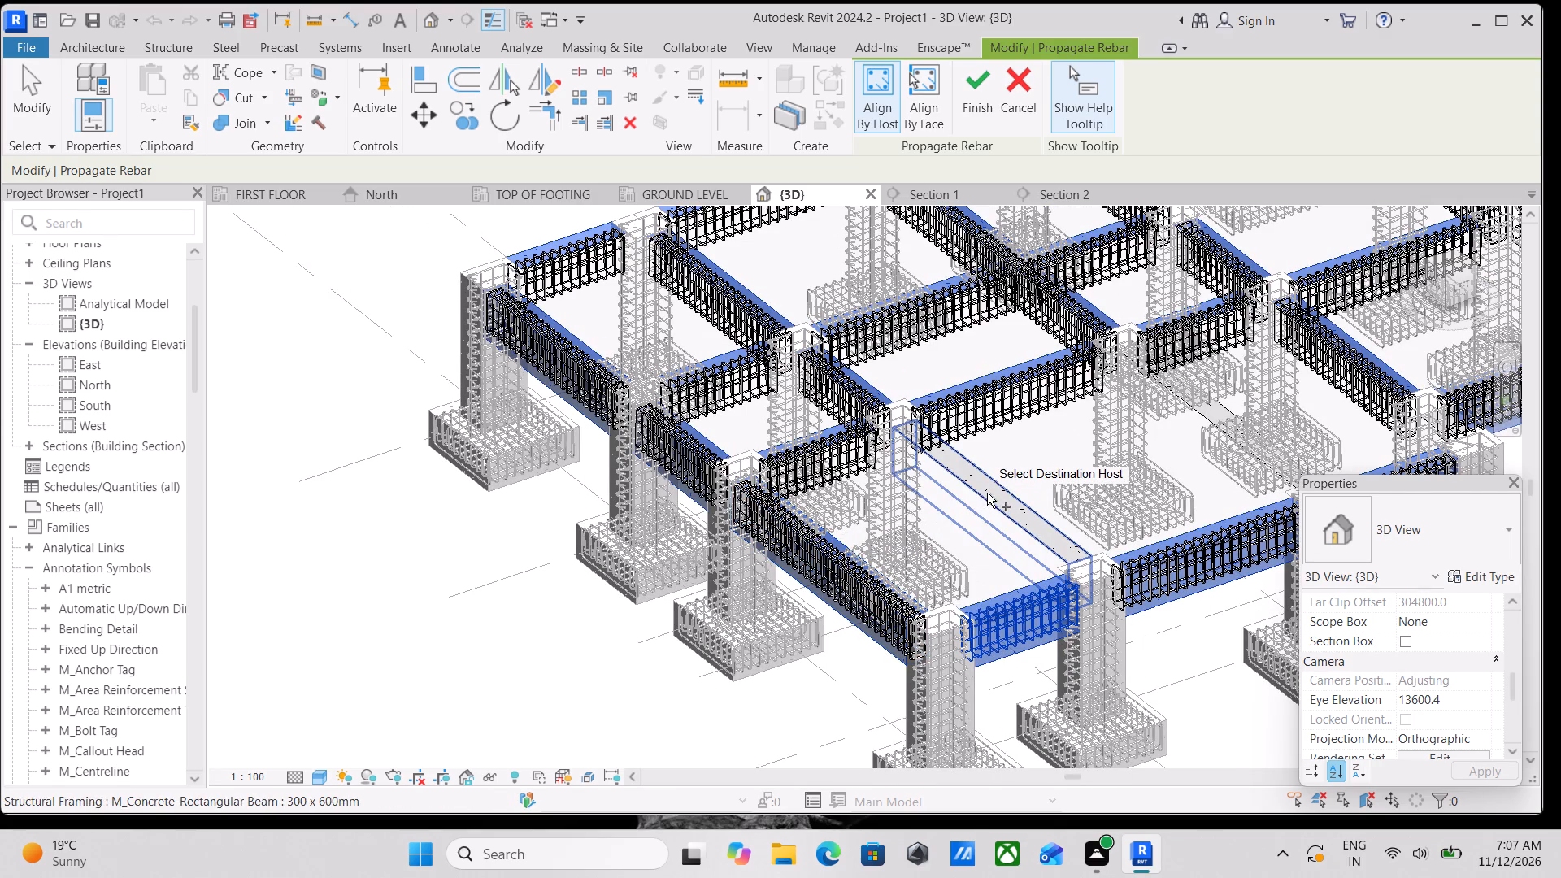
{"action": "left_click", "coordinate": [987, 493]}
Inspect the beam grid from above, below and the sides for beams not yet selected as destination hosts.
{"action": "scroll", "coordinate": [987, 493], "scroll_direction": "down", "scroll_amount": 1}
{"action": "middle_click_drag", "start_coordinate": [976, 497], "coordinate": [820, 543]}
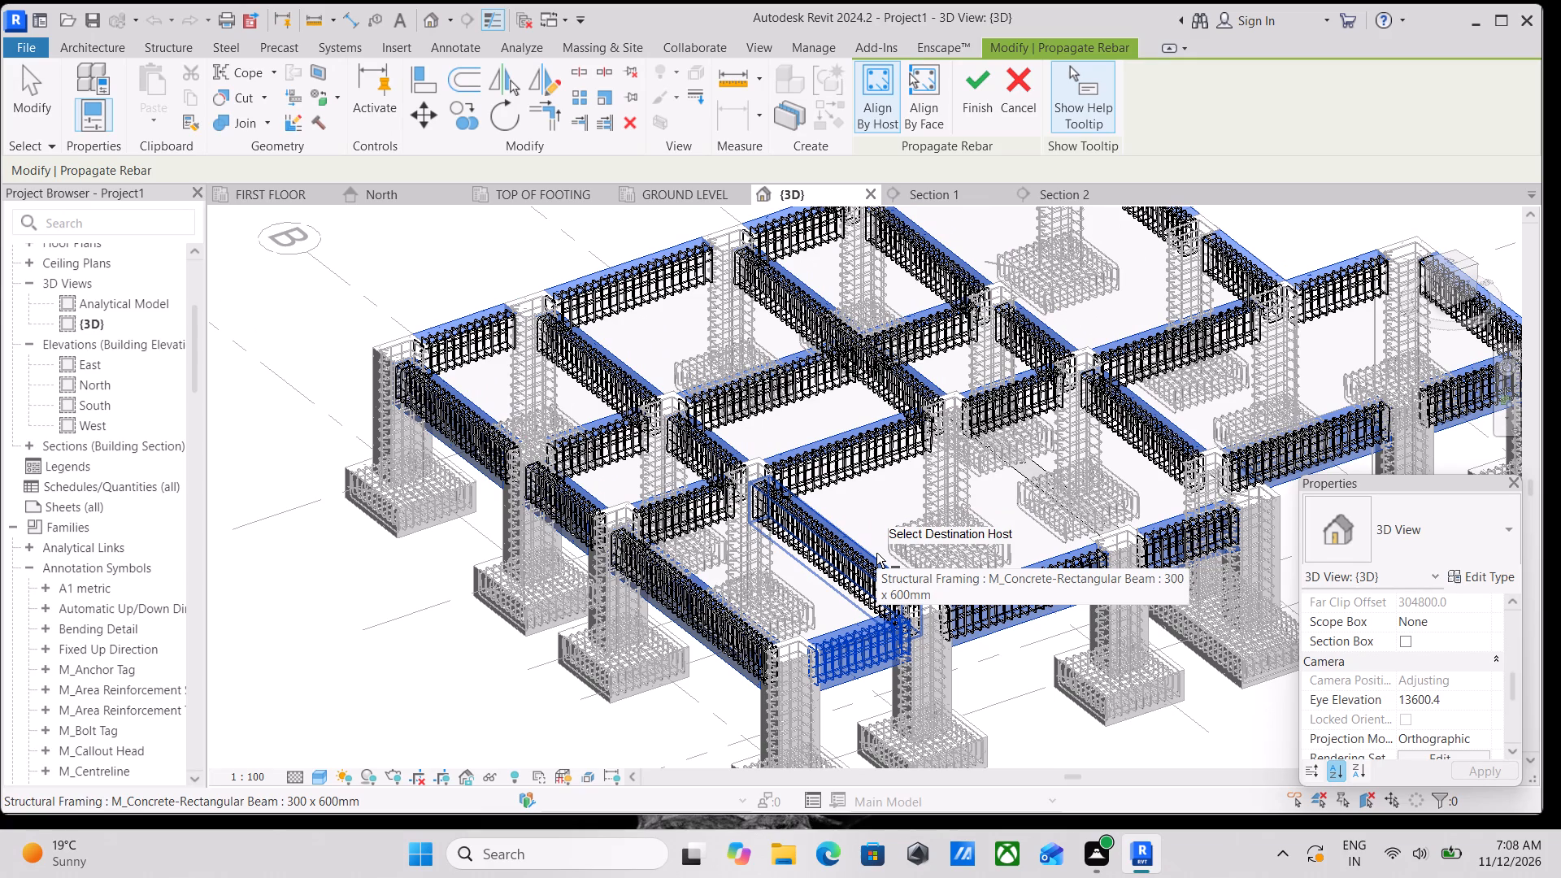
{"action": "scroll", "coordinate": [911, 600], "scroll_direction": "up", "scroll_amount": 3}
{"action": "middle_click_drag", "start_coordinate": [959, 572], "coordinate": [781, 562]}
{"action": "scroll", "coordinate": [781, 562], "scroll_direction": "up", "scroll_amount": 1}
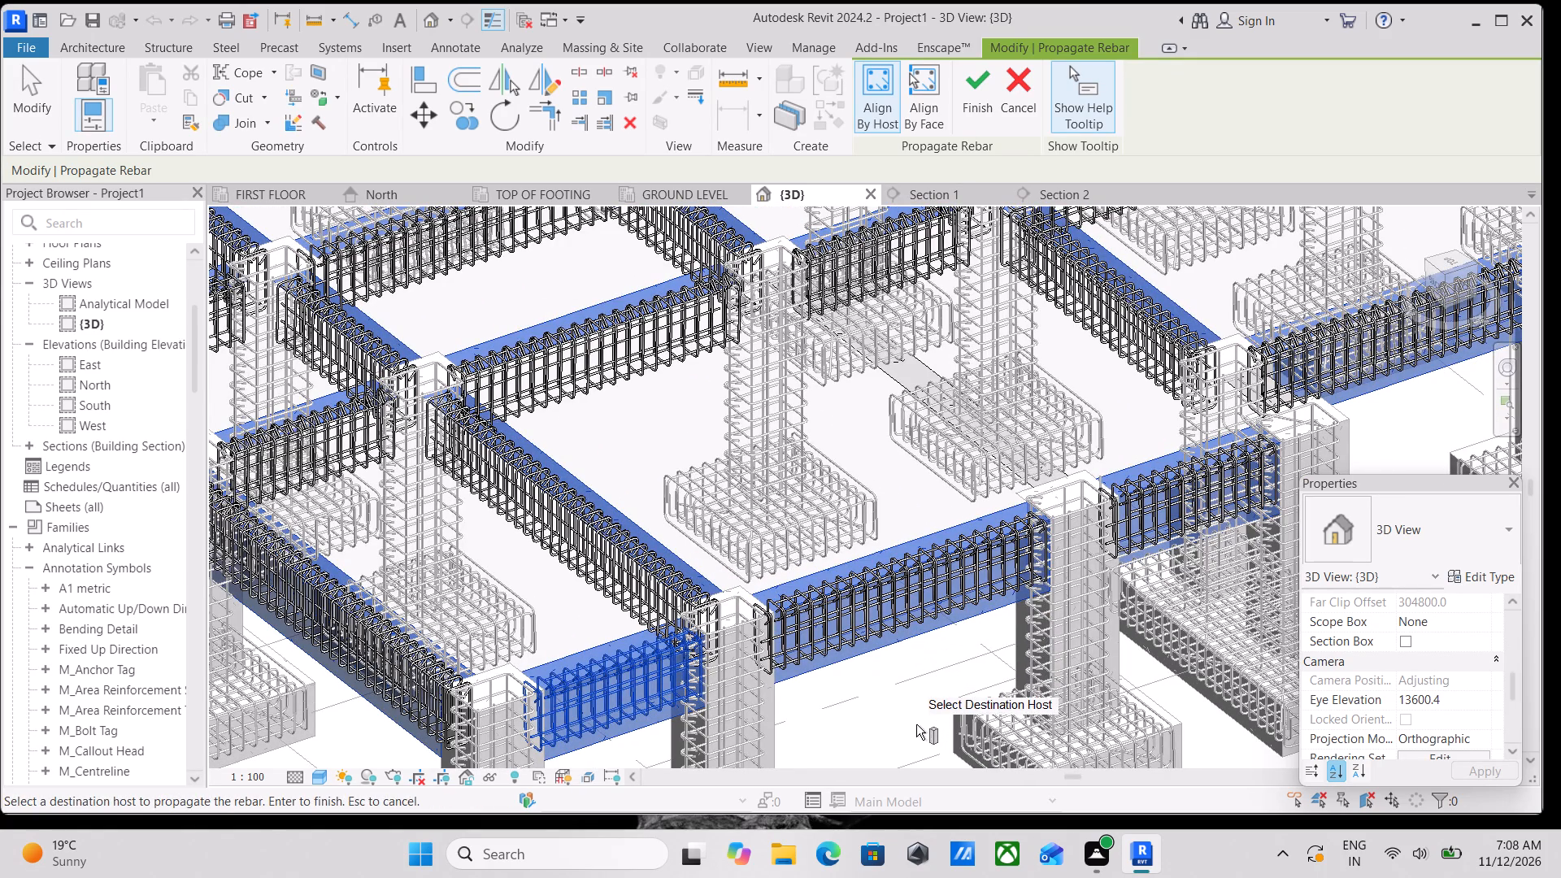
{"action": "middle_click_drag", "start_coordinate": [915, 719], "coordinate": [776, 396], "text": "shift"}
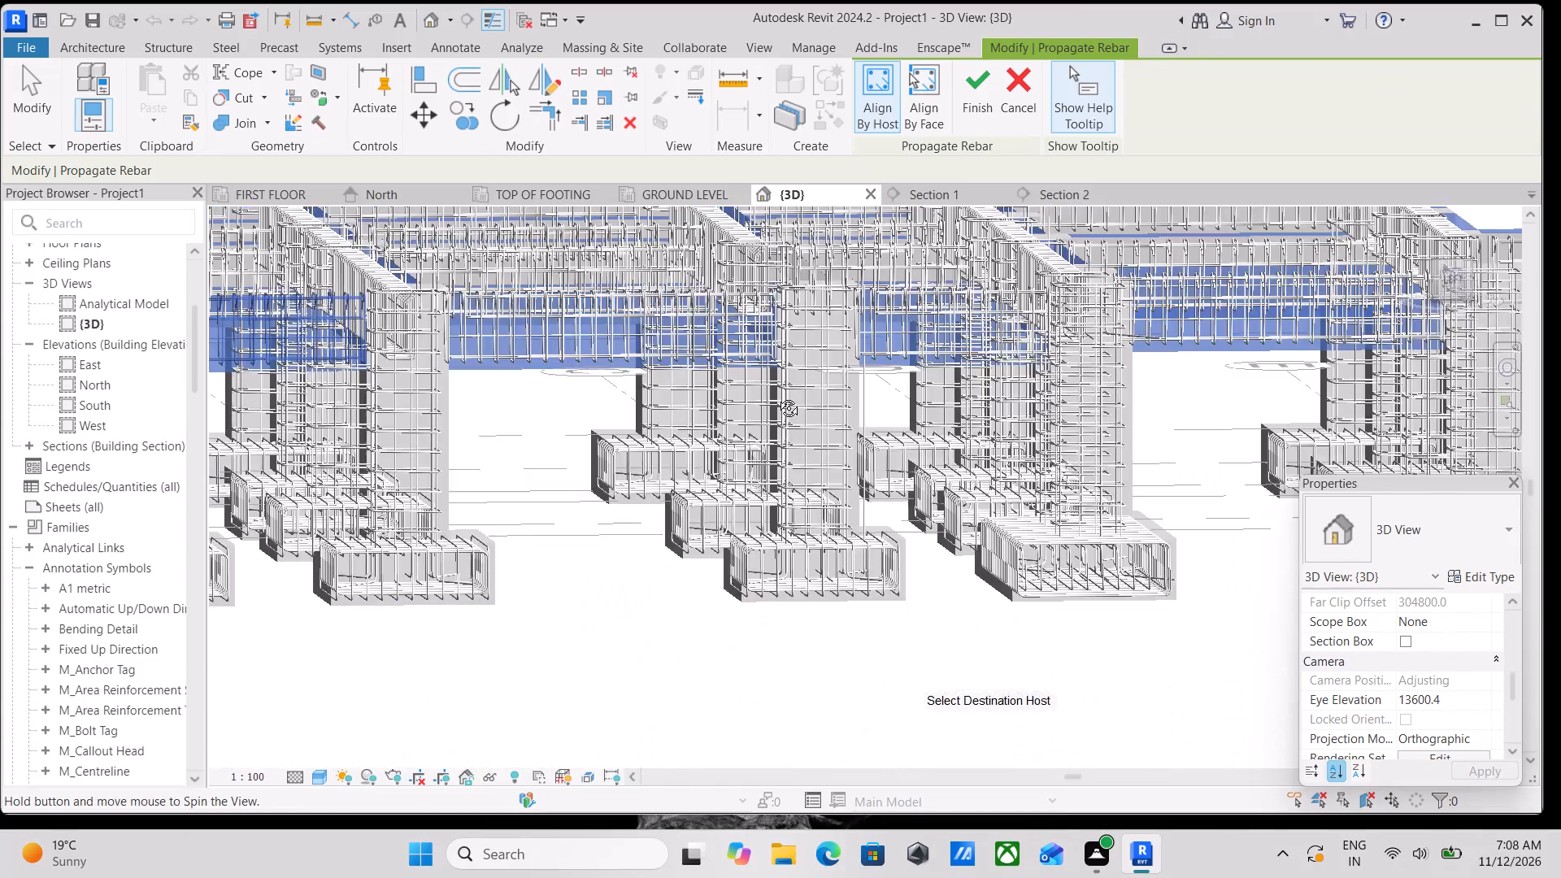
{"action": "middle_click_drag", "start_coordinate": [776, 396], "coordinate": [662, 498], "text": "shift"}
{"action": "scroll", "coordinate": [676, 511], "scroll_direction": "down", "scroll_amount": 4}
{"action": "middle_click_drag", "start_coordinate": [796, 587], "coordinate": [947, 706], "text": "shift"}
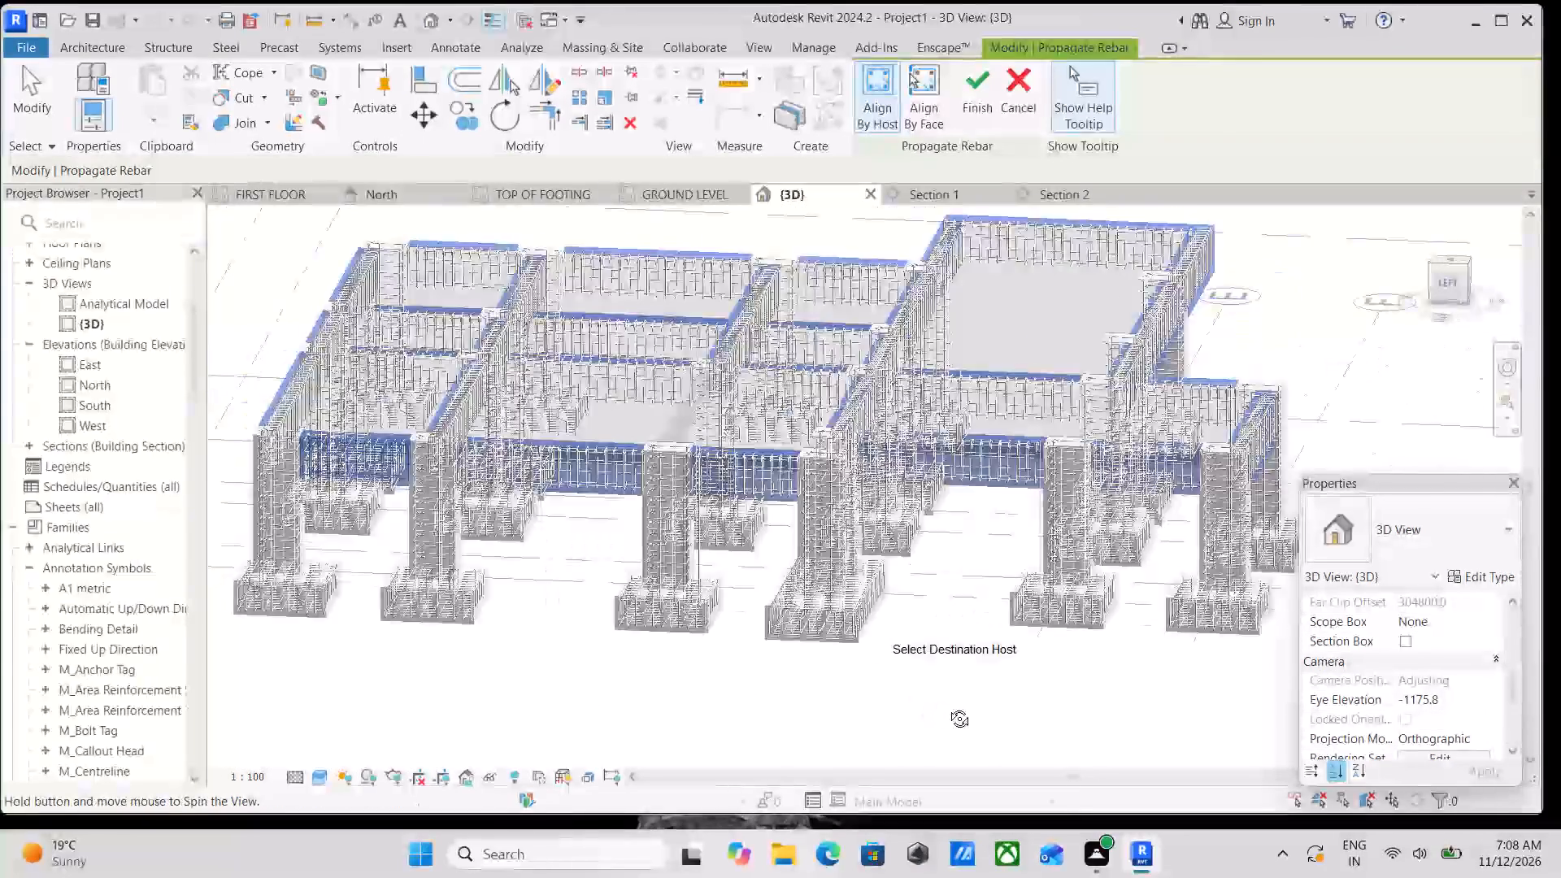
{"action": "middle_click_drag", "start_coordinate": [947, 706], "coordinate": [1227, 662], "text": "shift"}
{"action": "middle_click_drag", "start_coordinate": [893, 649], "coordinate": [1159, 576], "text": "shift"}
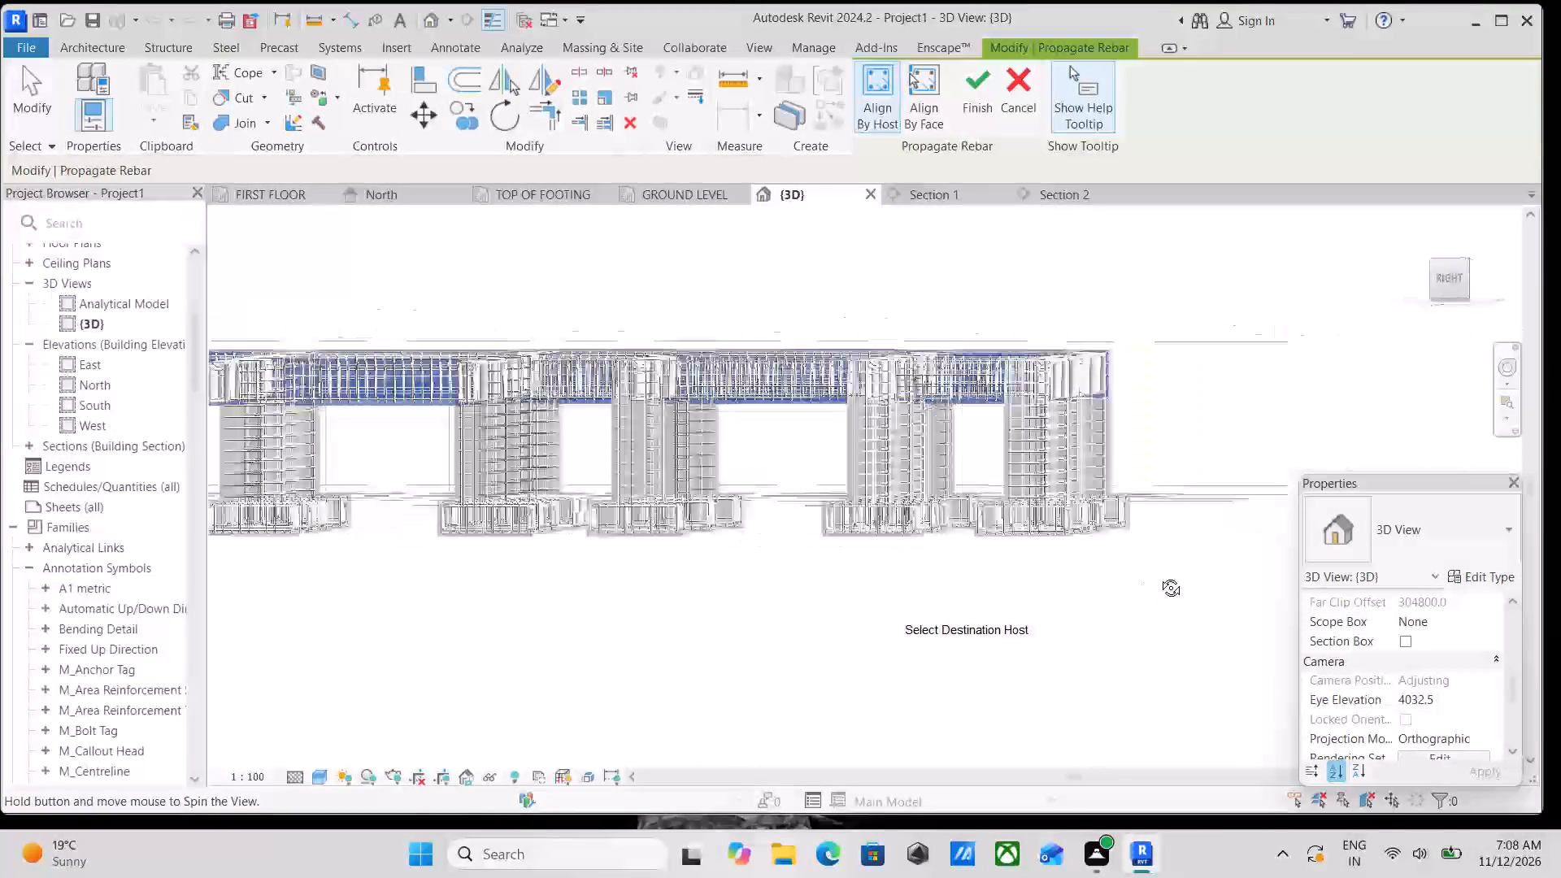
{"action": "middle_click_drag", "start_coordinate": [1159, 576], "coordinate": [514, 406], "text": "shift"}
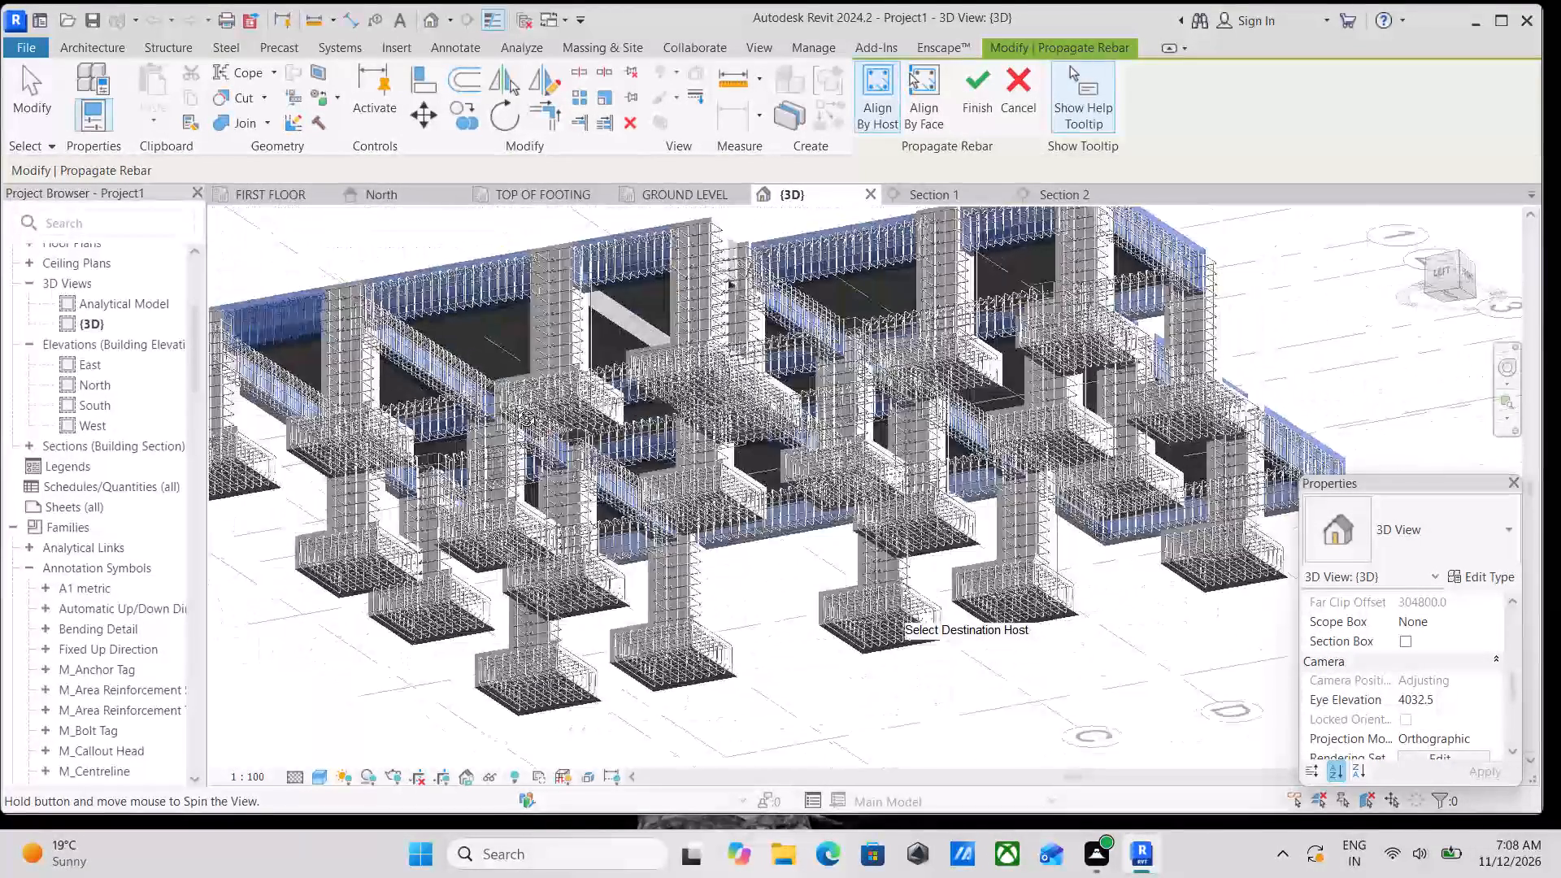
{"action": "middle_click_drag", "start_coordinate": [514, 406], "coordinate": [890, 389], "text": "shift"}
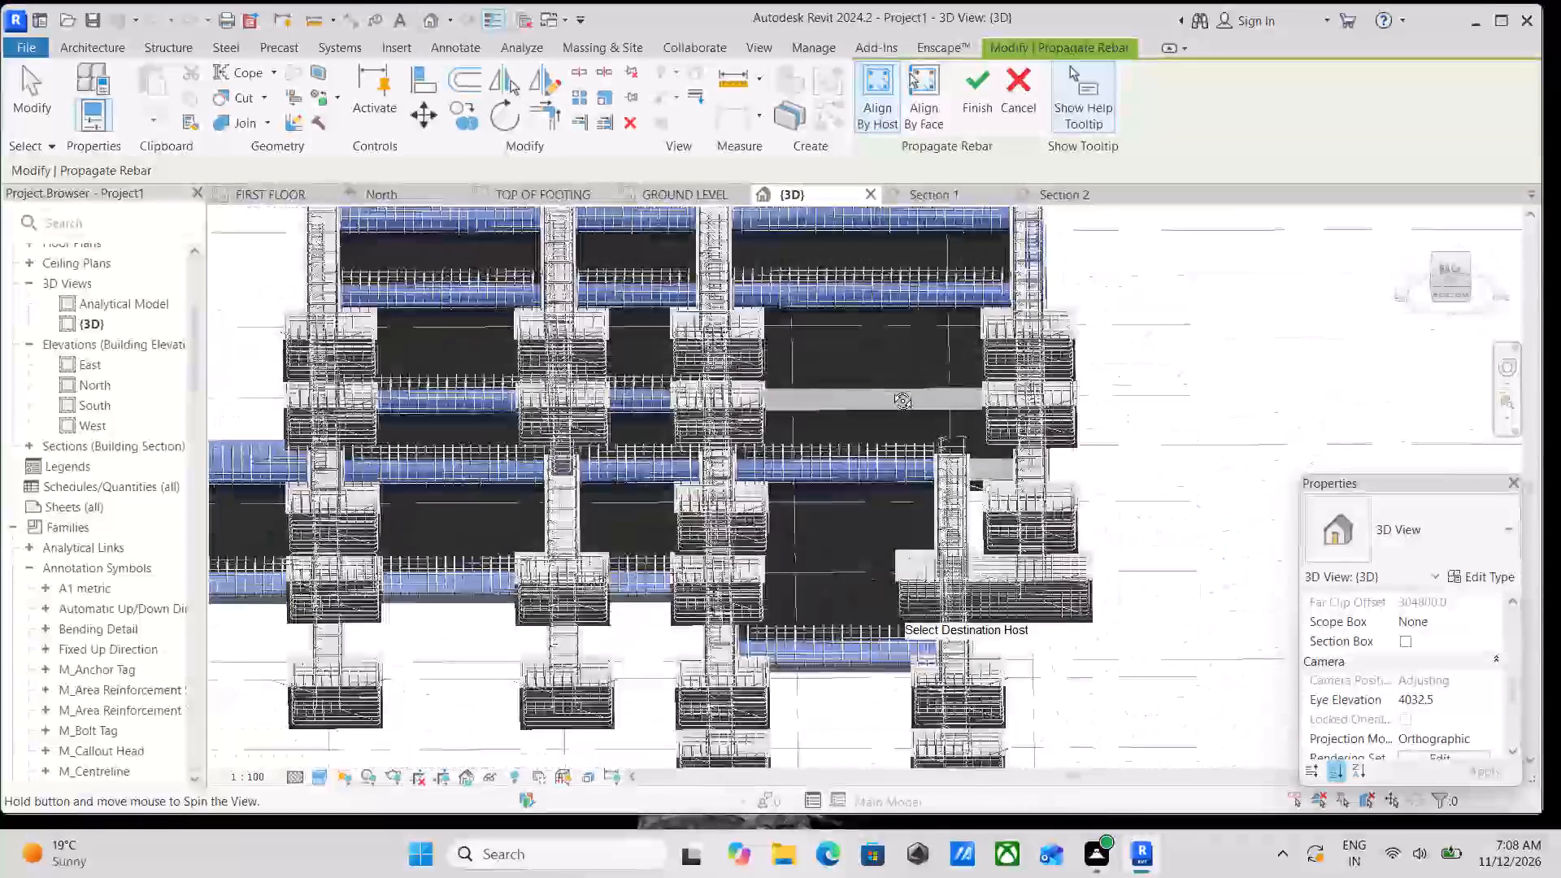
{"action": "middle_click_drag", "start_coordinate": [890, 389], "coordinate": [985, 371], "text": "shift"}
{"action": "middle_click_drag", "start_coordinate": [563, 427], "coordinate": [812, 609]}
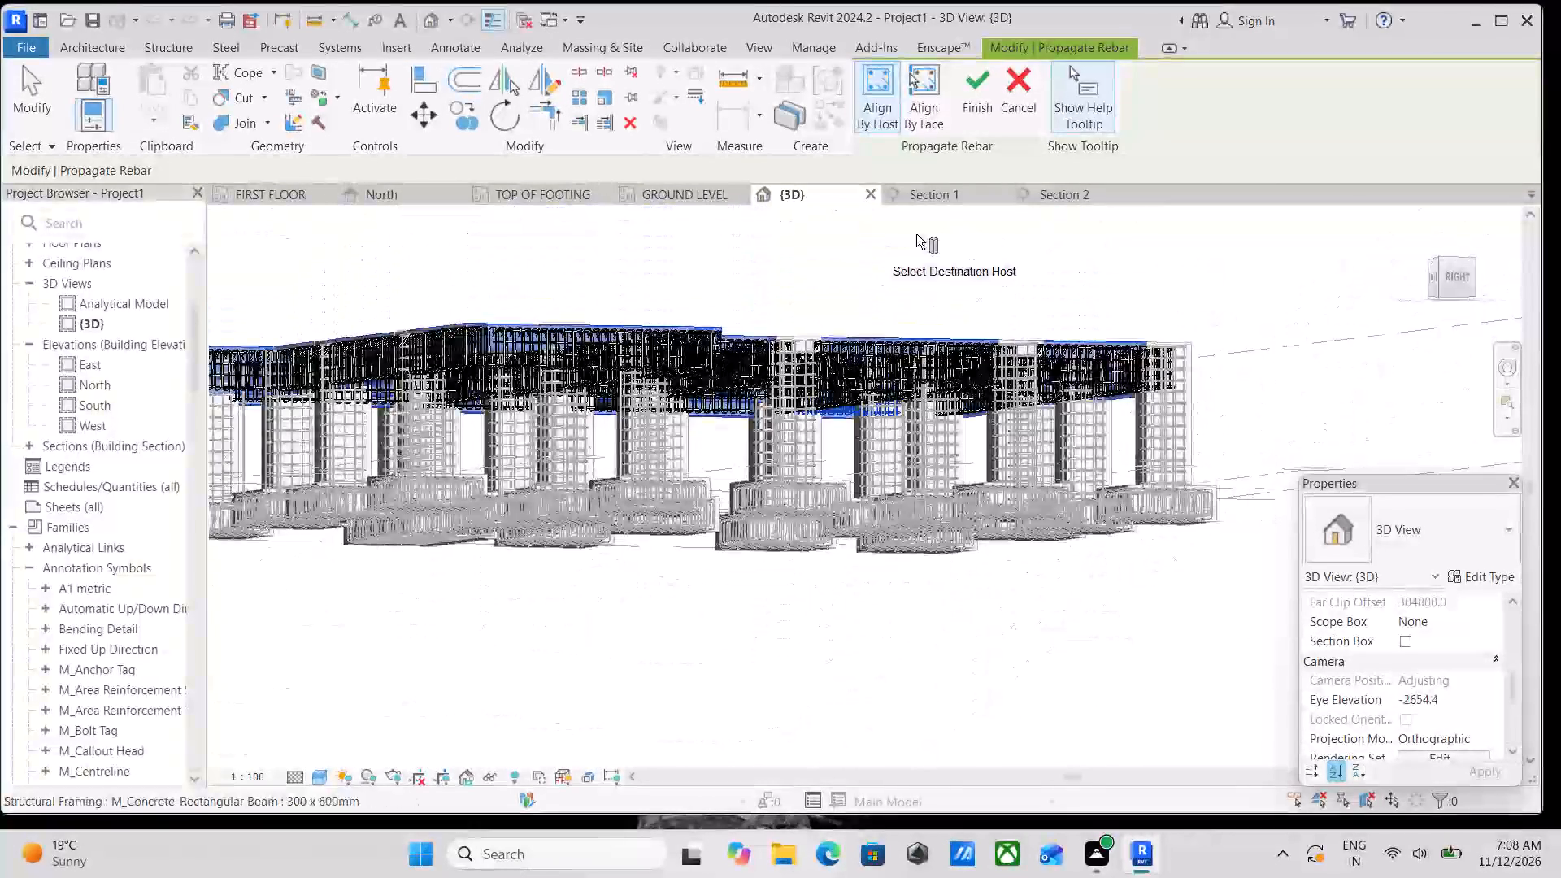
Finish propagating the source beam's rebar to all the selected destination beams.
{"action": "left_click", "coordinate": [977, 85]}
Examine the propagated reinforcement around the whole 3D foundation model for beams still lacking rebar.
{"action": "scroll", "coordinate": [852, 288], "scroll_direction": "down", "scroll_amount": 3}
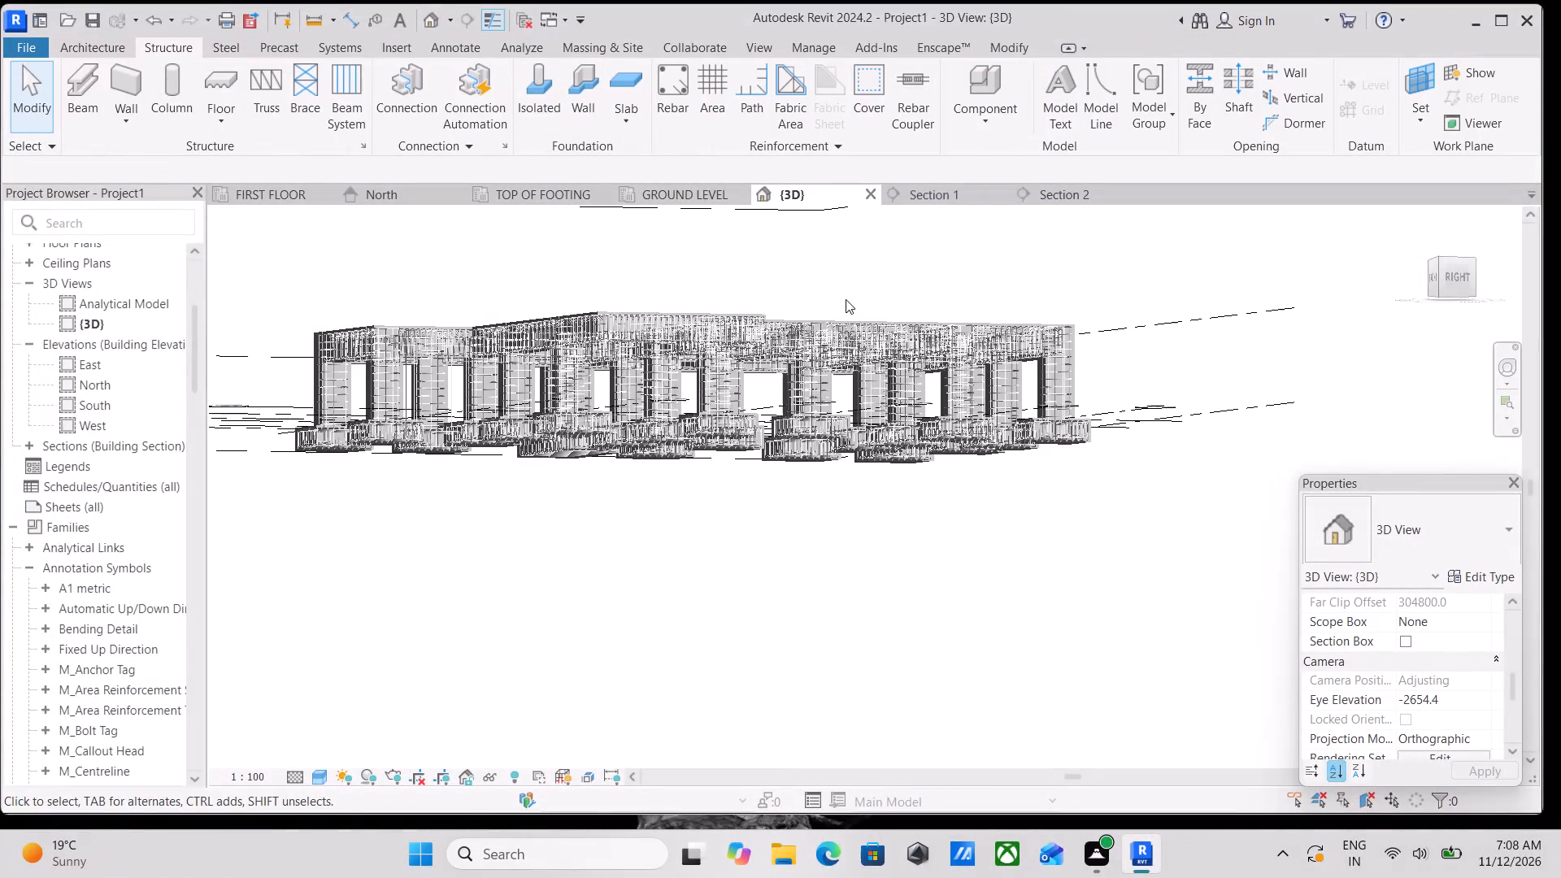
{"action": "middle_click_drag", "start_coordinate": [843, 319], "coordinate": [507, 491], "text": "shift"}
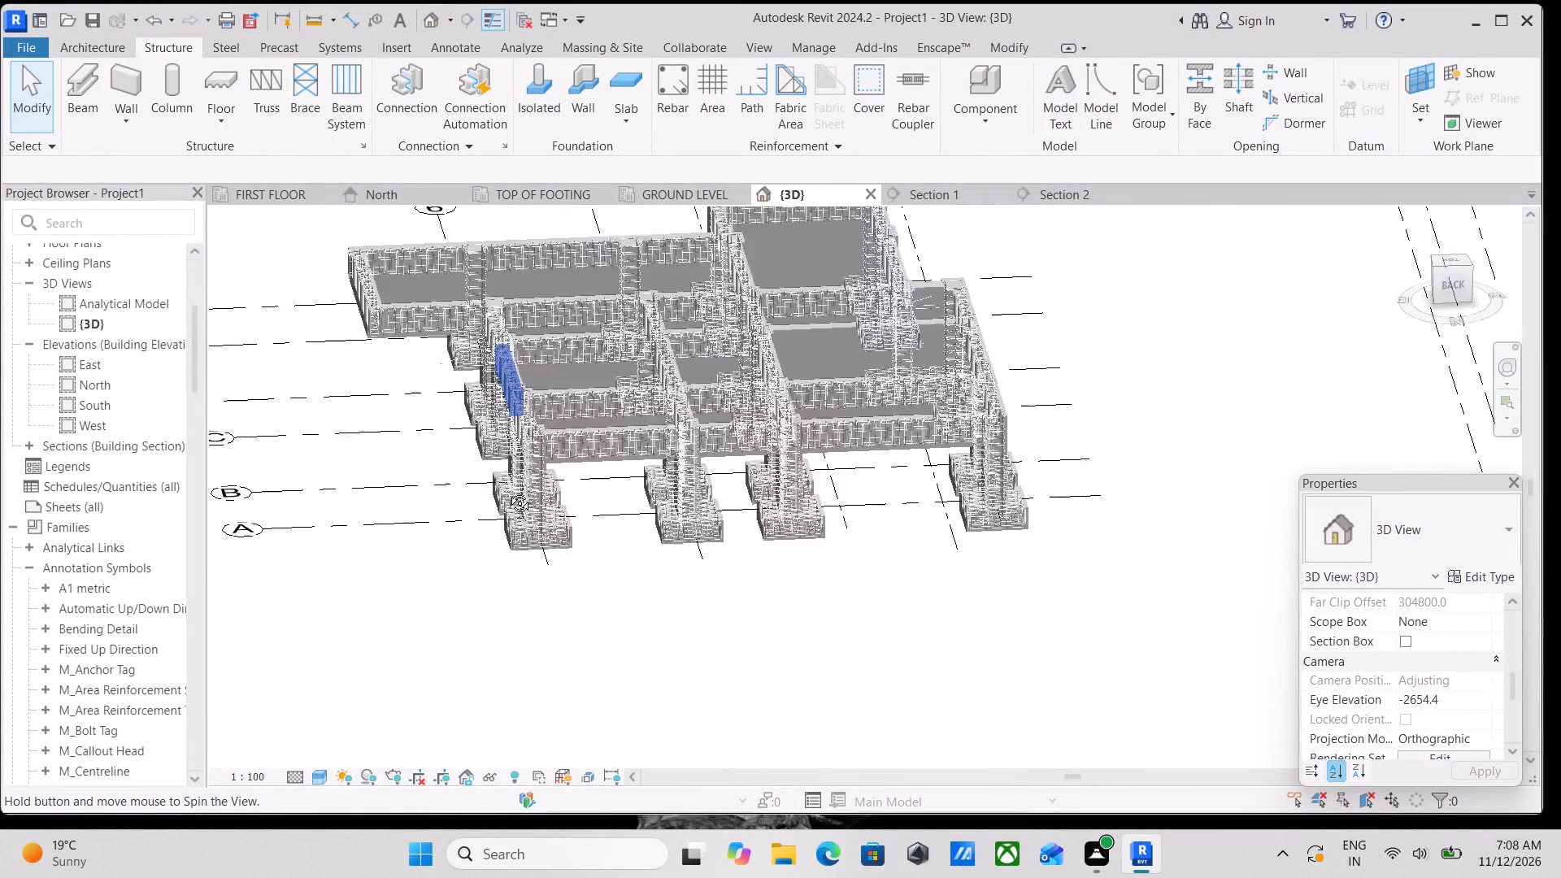
{"action": "middle_click_drag", "start_coordinate": [507, 491], "coordinate": [507, 490], "text": "shift"}
{"action": "scroll", "coordinate": [507, 490], "scroll_direction": "up", "scroll_amount": 2, "text": "shift"}
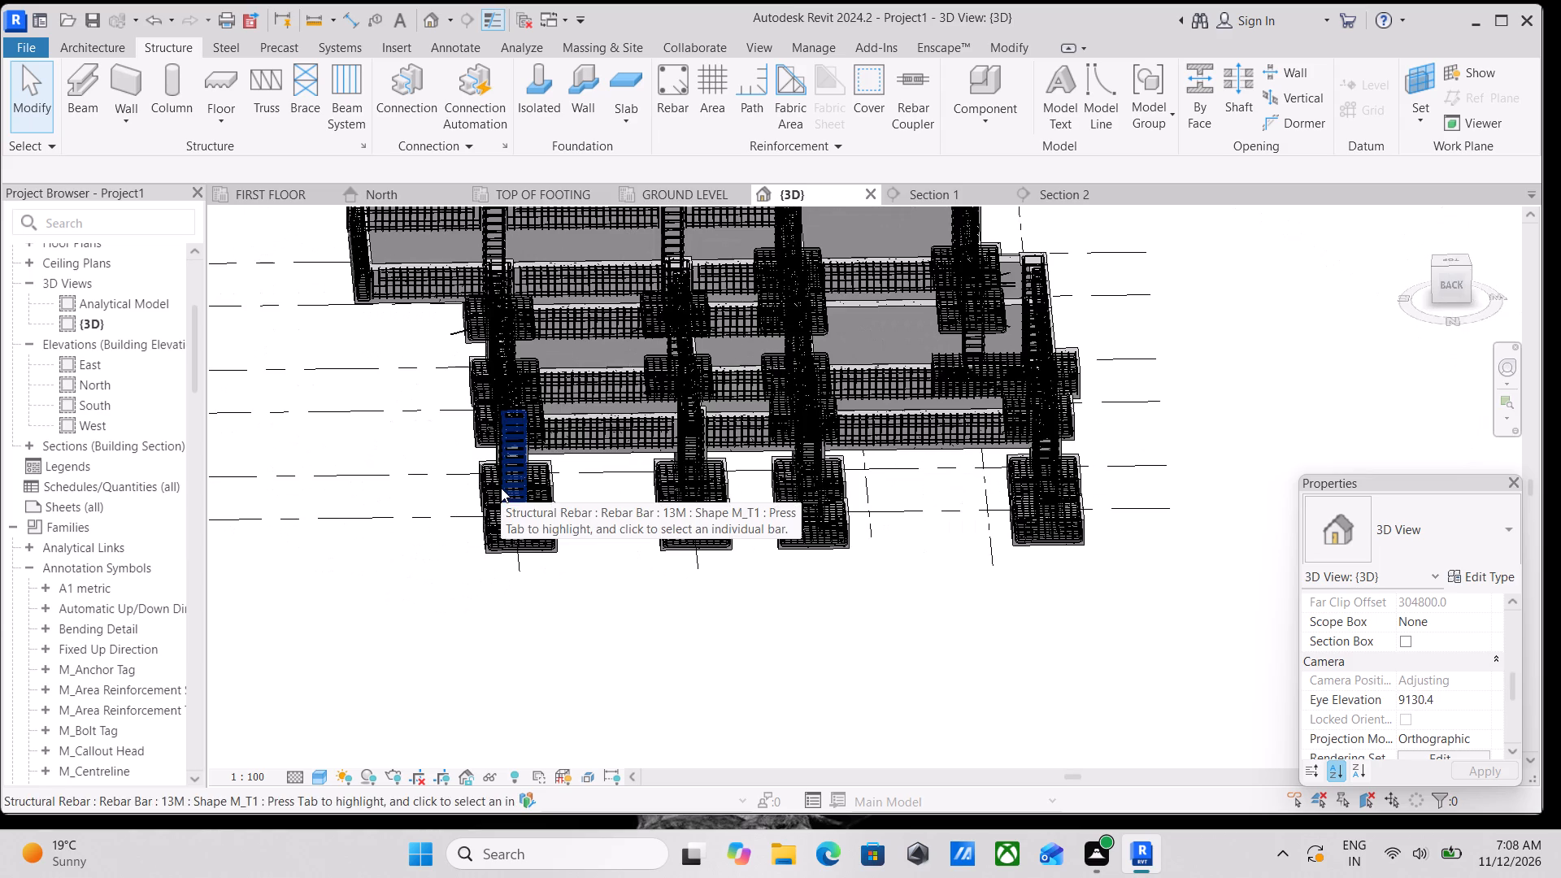
{"action": "scroll", "coordinate": [581, 452], "scroll_direction": "up", "scroll_amount": 6}
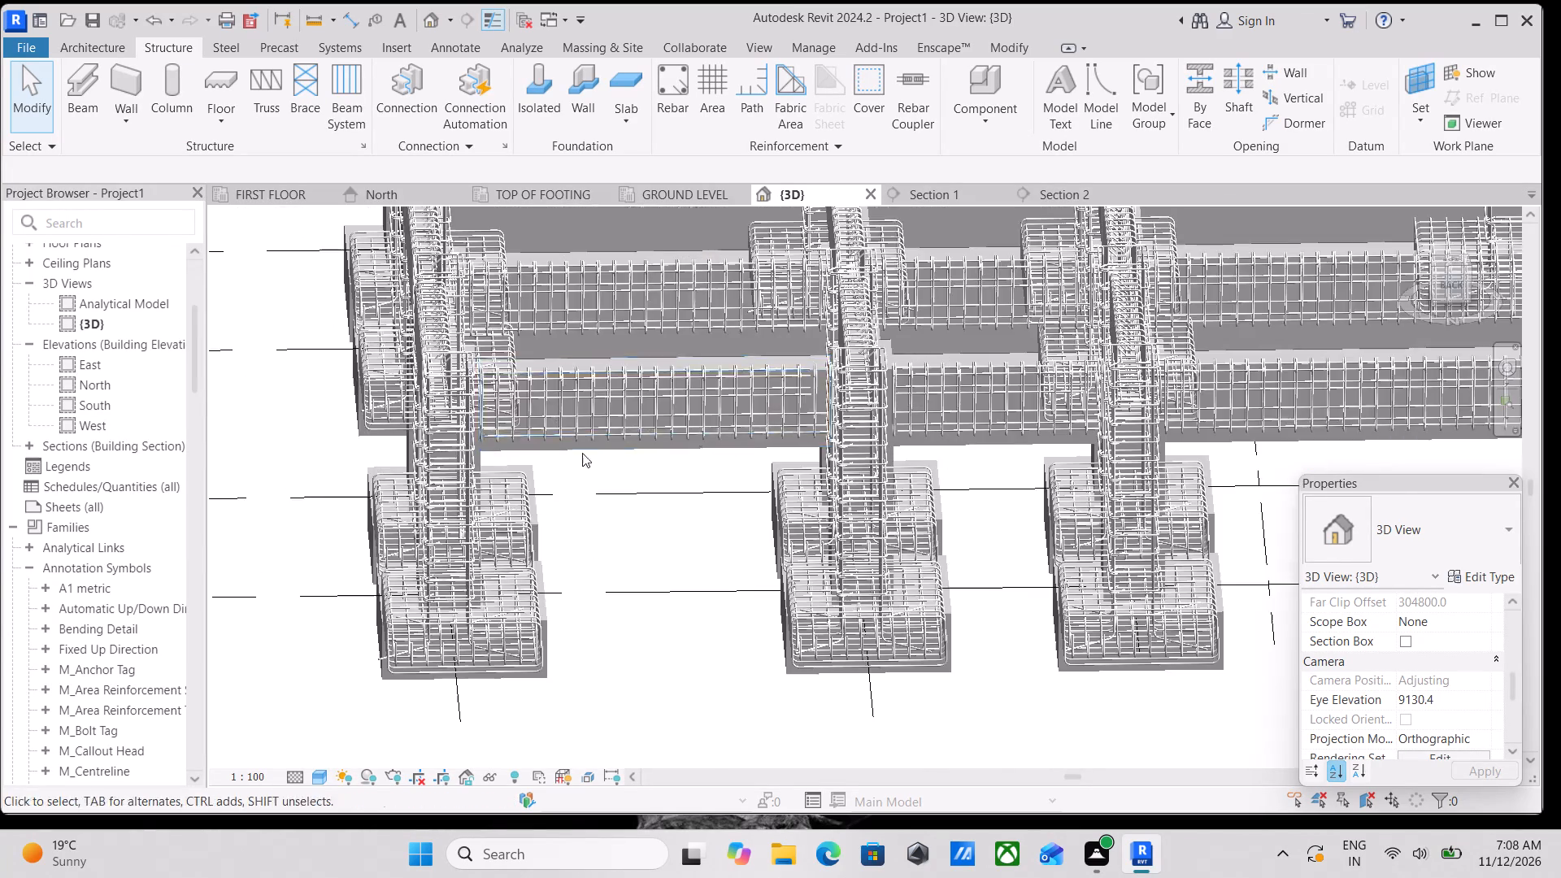
{"action": "middle_click_drag", "start_coordinate": [797, 408], "coordinate": [507, 545]}
{"action": "scroll", "coordinate": [720, 493], "scroll_direction": "down", "scroll_amount": 4}
{"action": "middle_click_drag", "start_coordinate": [714, 491], "coordinate": [514, 534]}
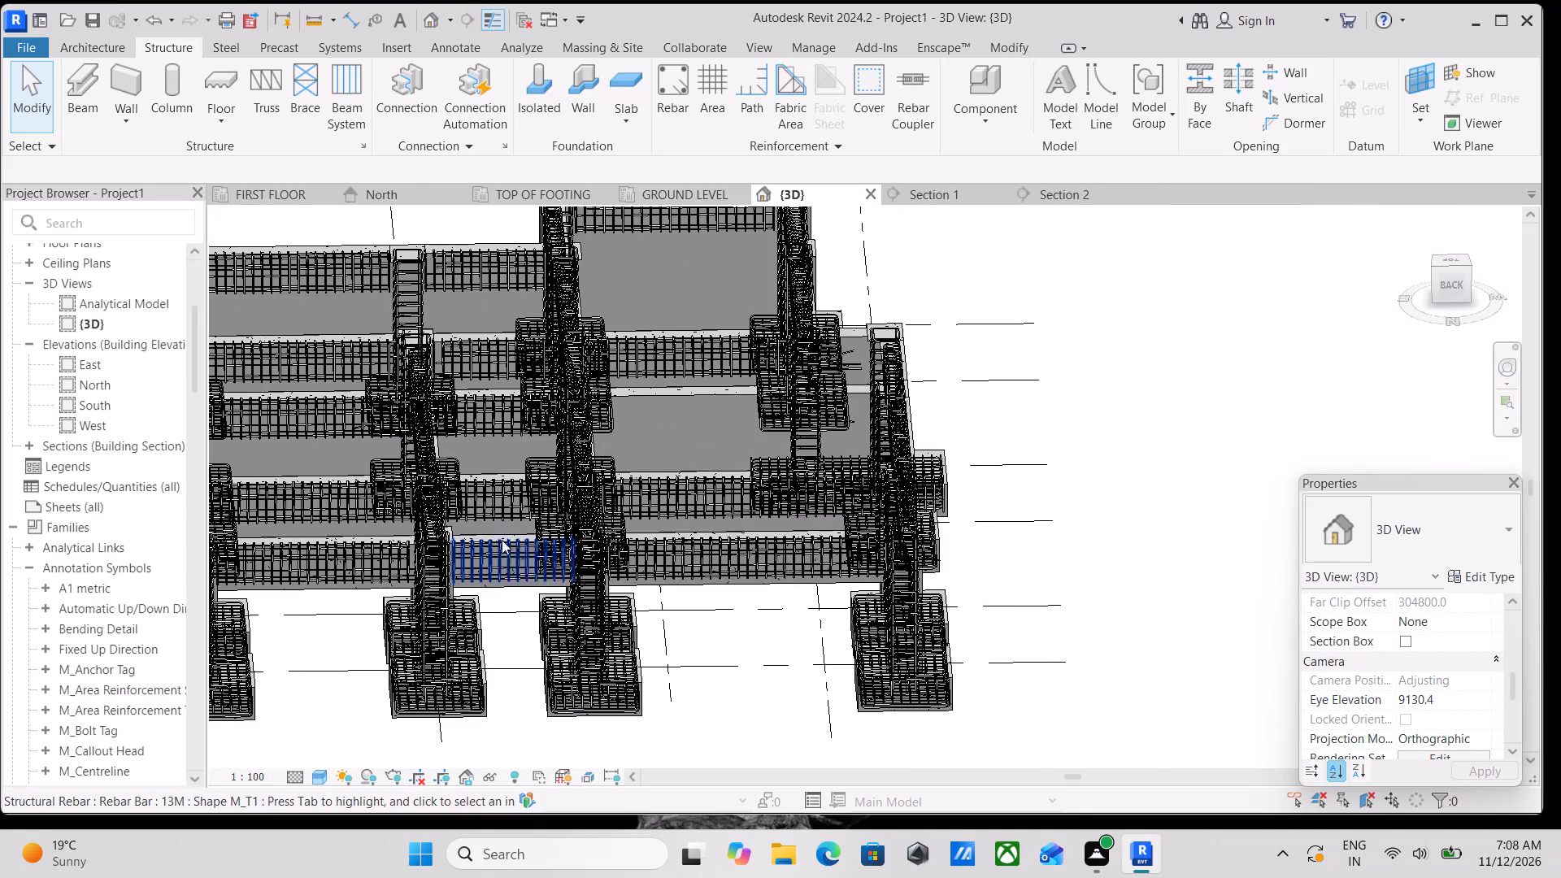
{"action": "scroll", "coordinate": [561, 581], "scroll_direction": "up", "scroll_amount": 3}
{"action": "scroll", "coordinate": [735, 570], "scroll_direction": "up", "scroll_amount": 1}
{"action": "scroll", "coordinate": [765, 544], "scroll_direction": "down", "scroll_amount": 3}
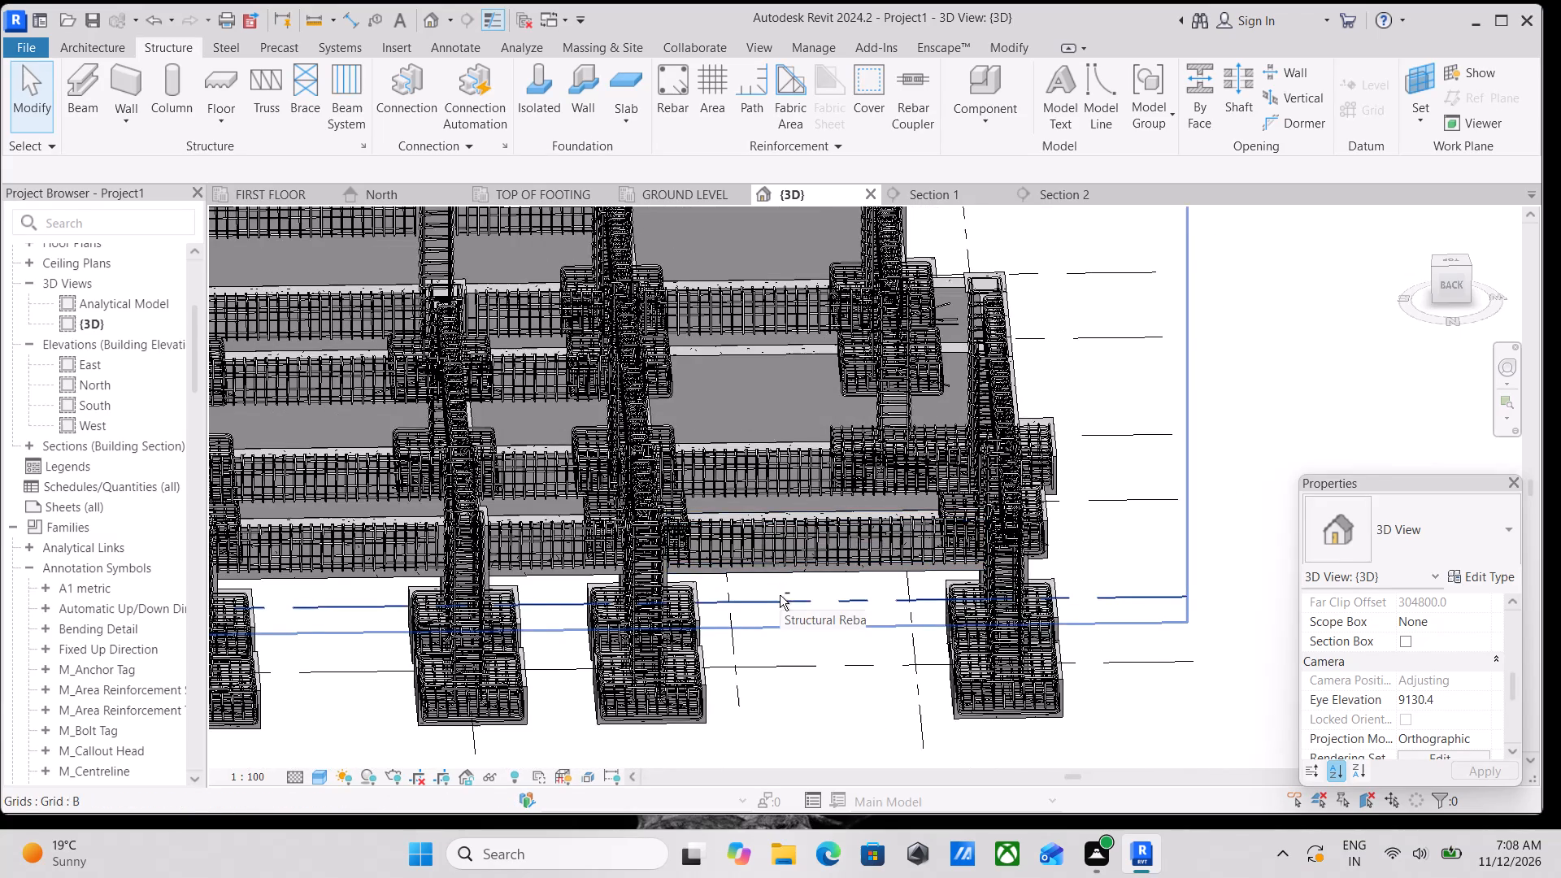
{"action": "middle_click_drag", "start_coordinate": [779, 593], "coordinate": [597, 422], "text": "shift"}
{"action": "middle_click_drag", "start_coordinate": [596, 460], "coordinate": [524, 706], "text": "shift"}
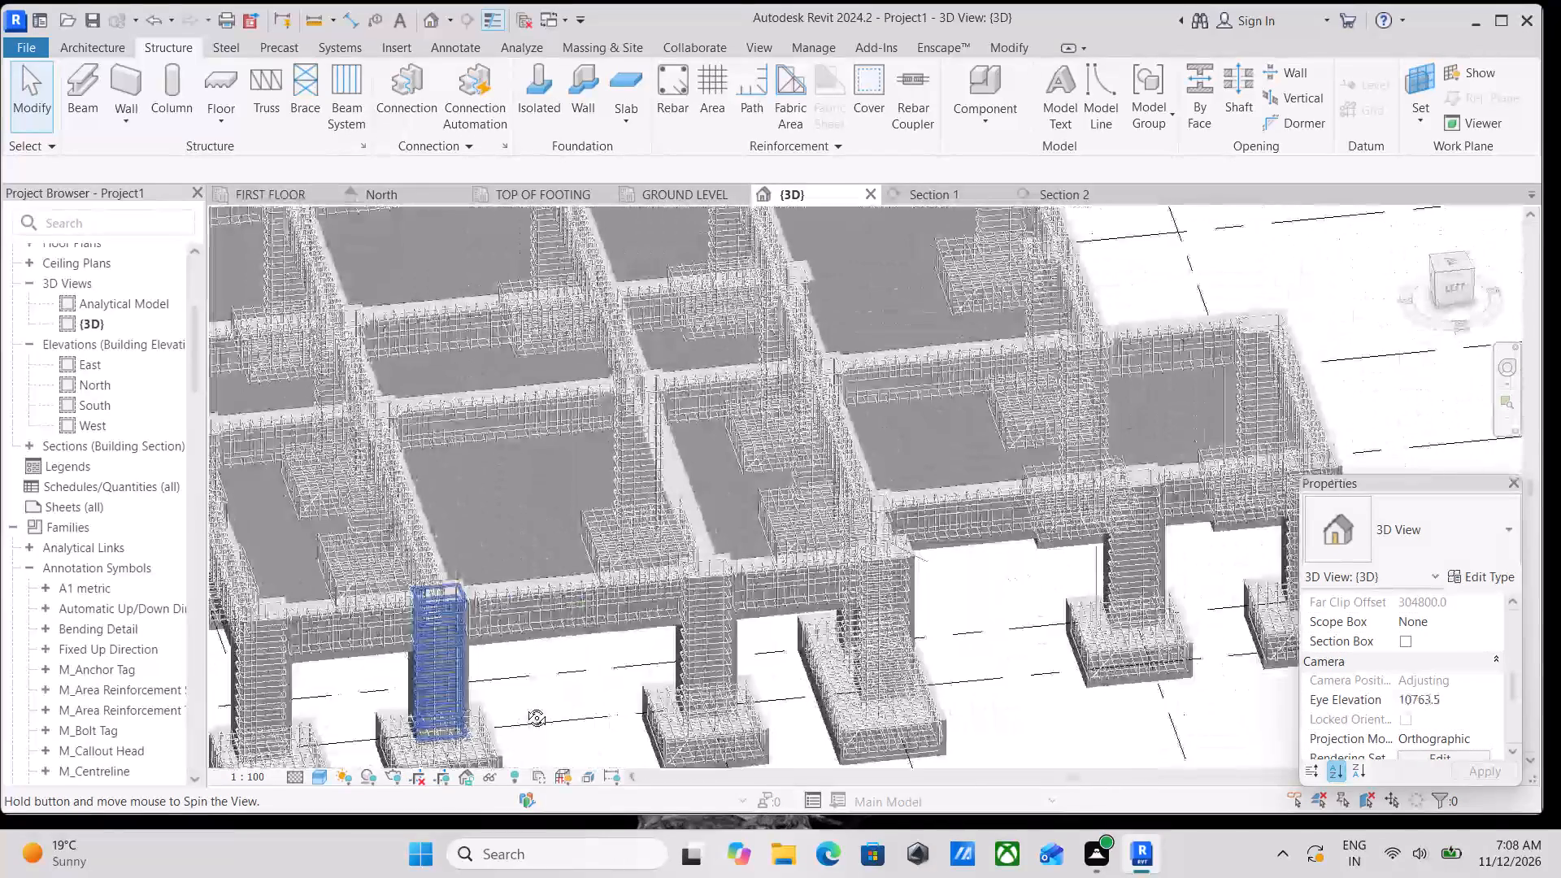
{"action": "middle_click_drag", "start_coordinate": [524, 706], "coordinate": [336, 679], "text": "shift"}
{"action": "scroll", "coordinate": [545, 593], "scroll_direction": "up", "scroll_amount": 1}
{"action": "middle_click_drag", "start_coordinate": [549, 585], "coordinate": [485, 583], "text": "shift"}
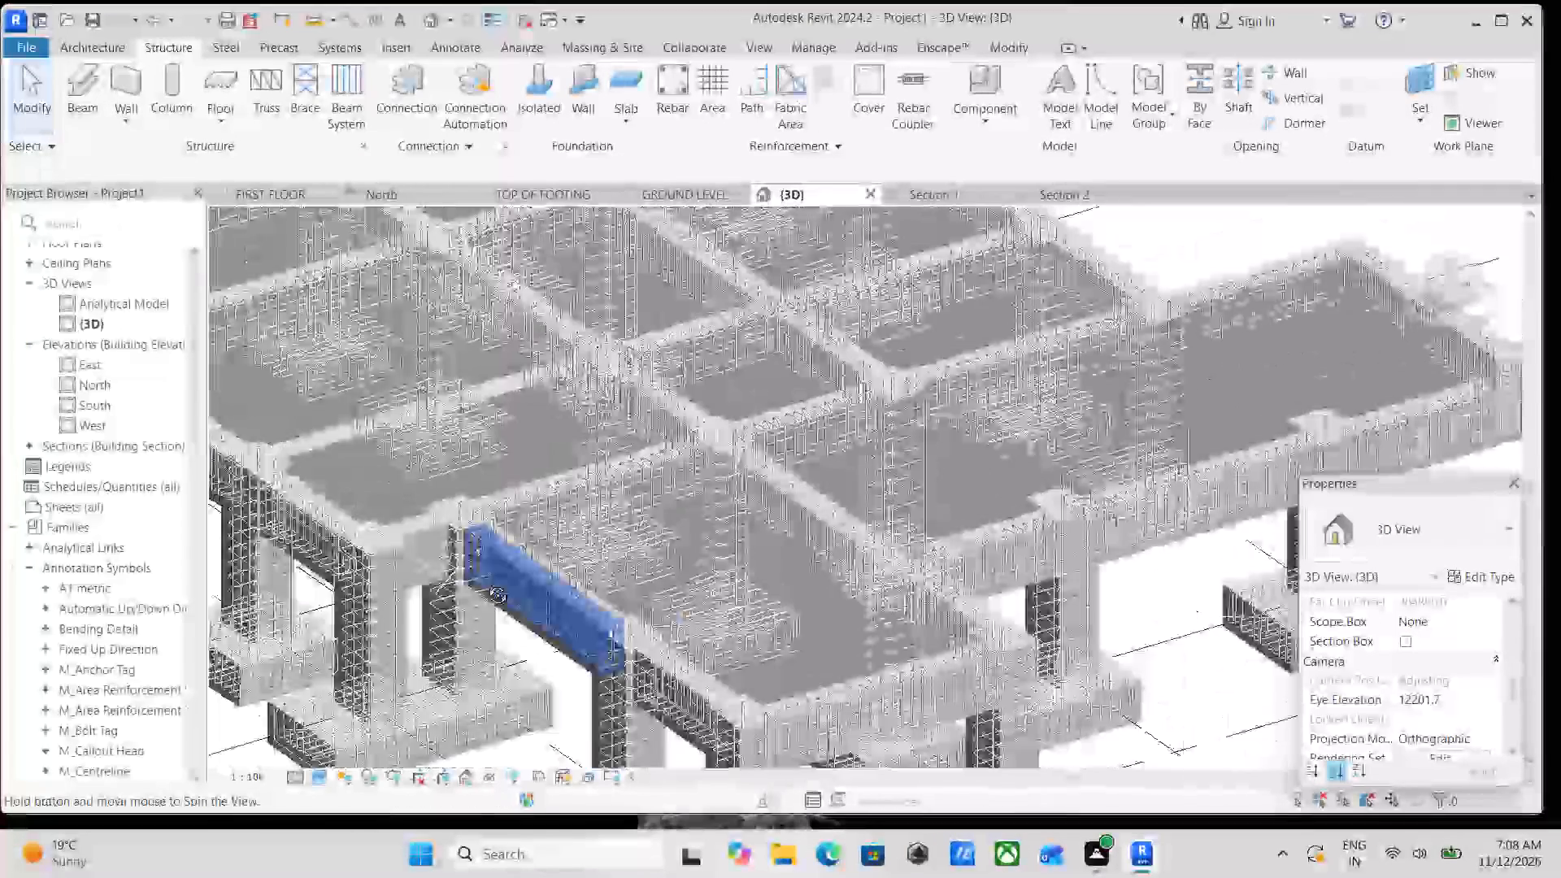
{"action": "middle_click_drag", "start_coordinate": [485, 583], "coordinate": [415, 639], "text": "shift"}
{"action": "middle_click_drag", "start_coordinate": [415, 639], "coordinate": [429, 683], "text": "shift"}
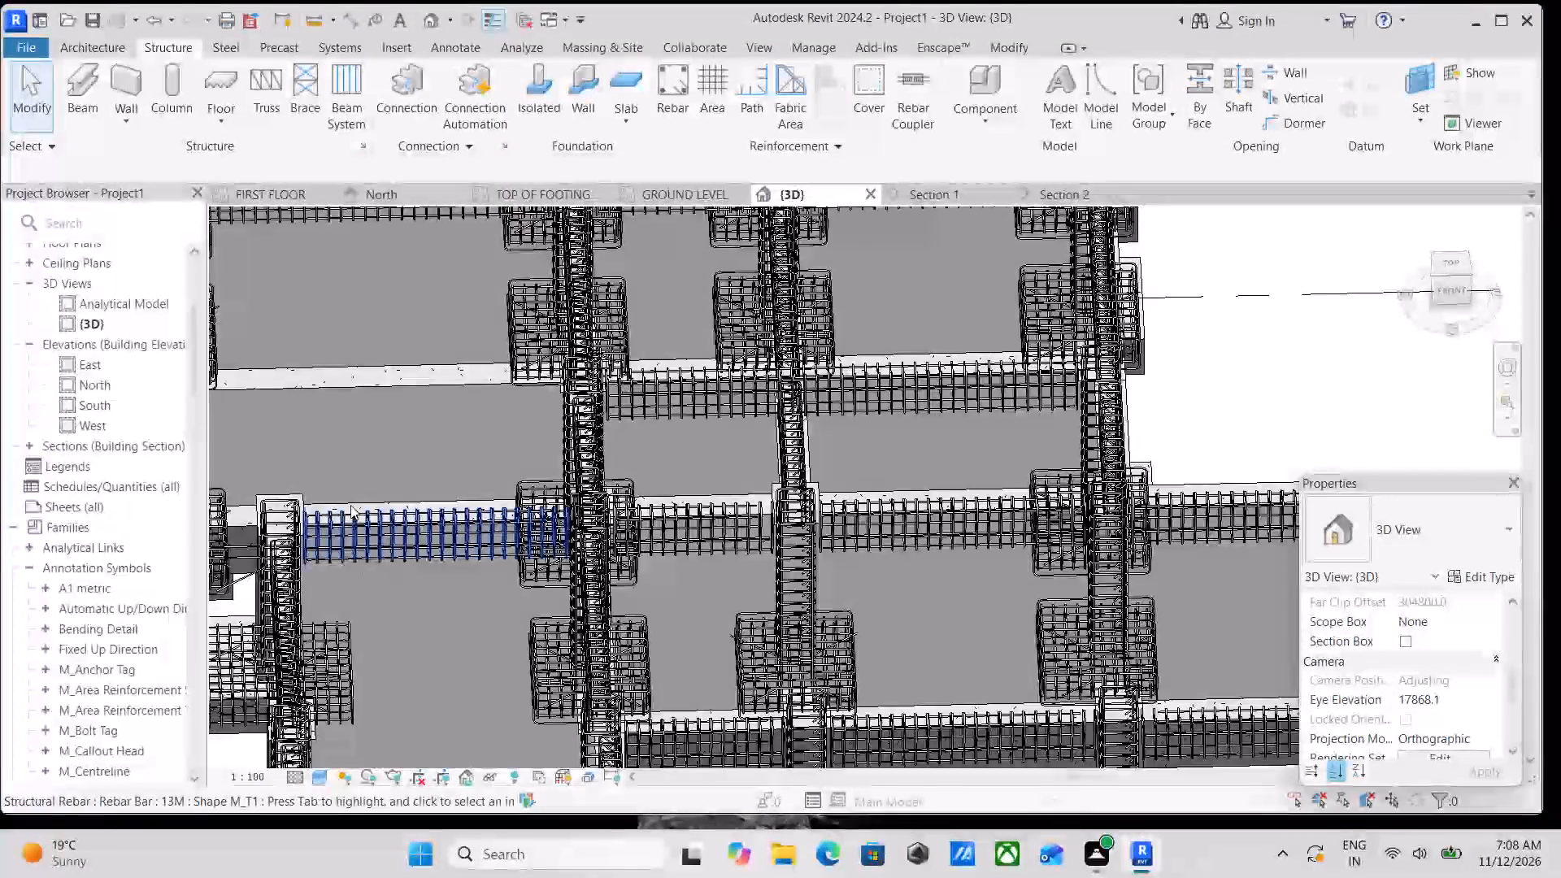
Propagate rebar from the short end-bay beam to the longer, unreinforced 300 x 600 mm beam parallel to it in the adjacent row.
{"action": "scroll", "coordinate": [361, 505], "scroll_direction": "up", "scroll_amount": 3}
{"action": "middle_click_drag", "start_coordinate": [376, 509], "coordinate": [686, 581]}
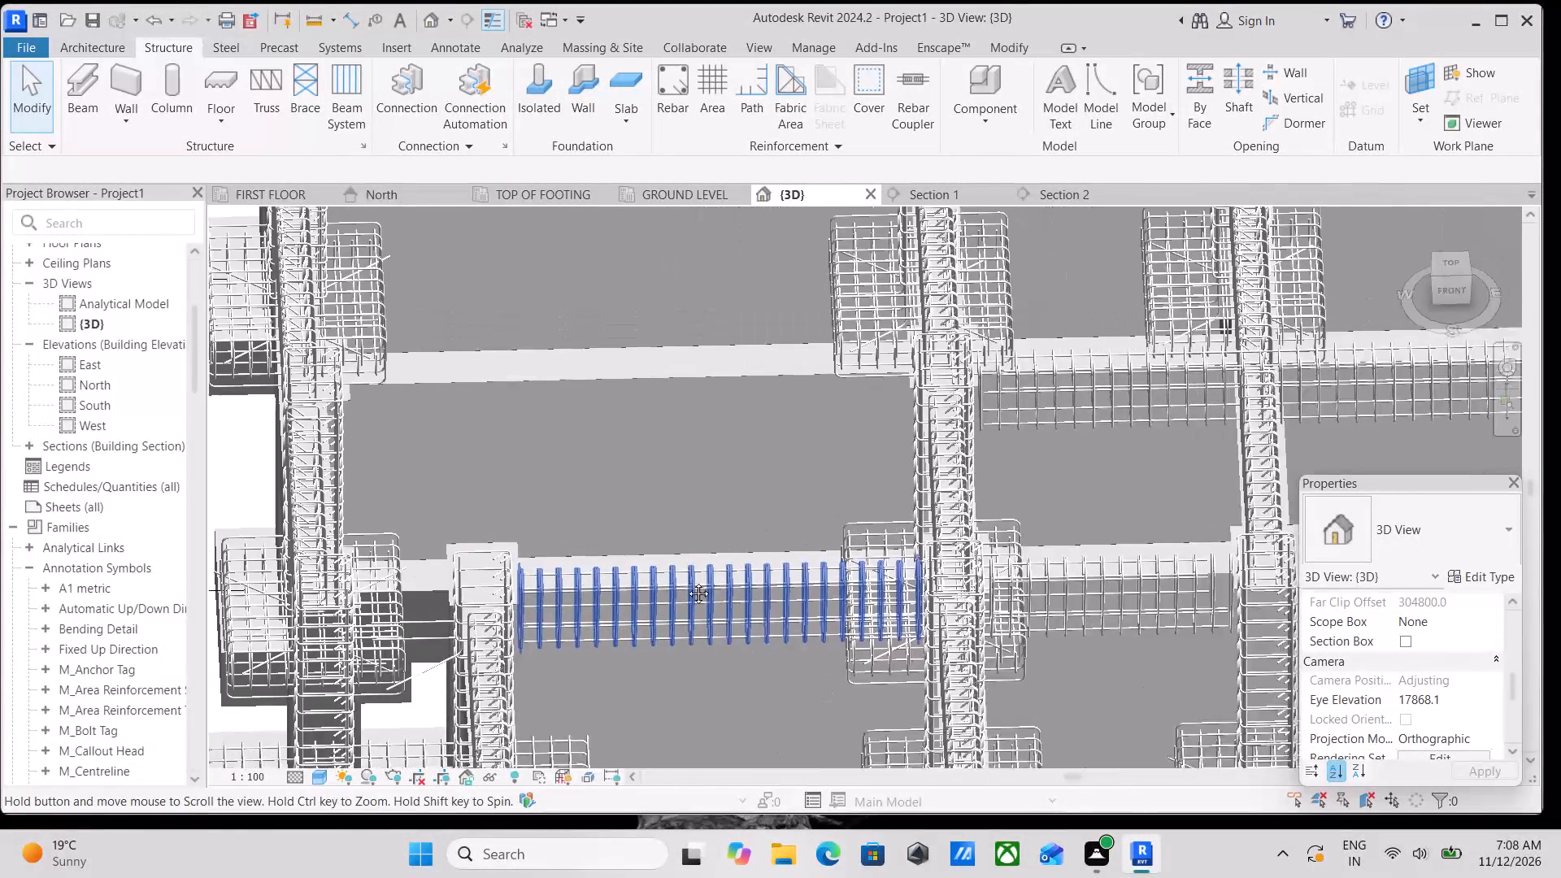
{"action": "middle_click_drag", "start_coordinate": [686, 581], "coordinate": [823, 566]}
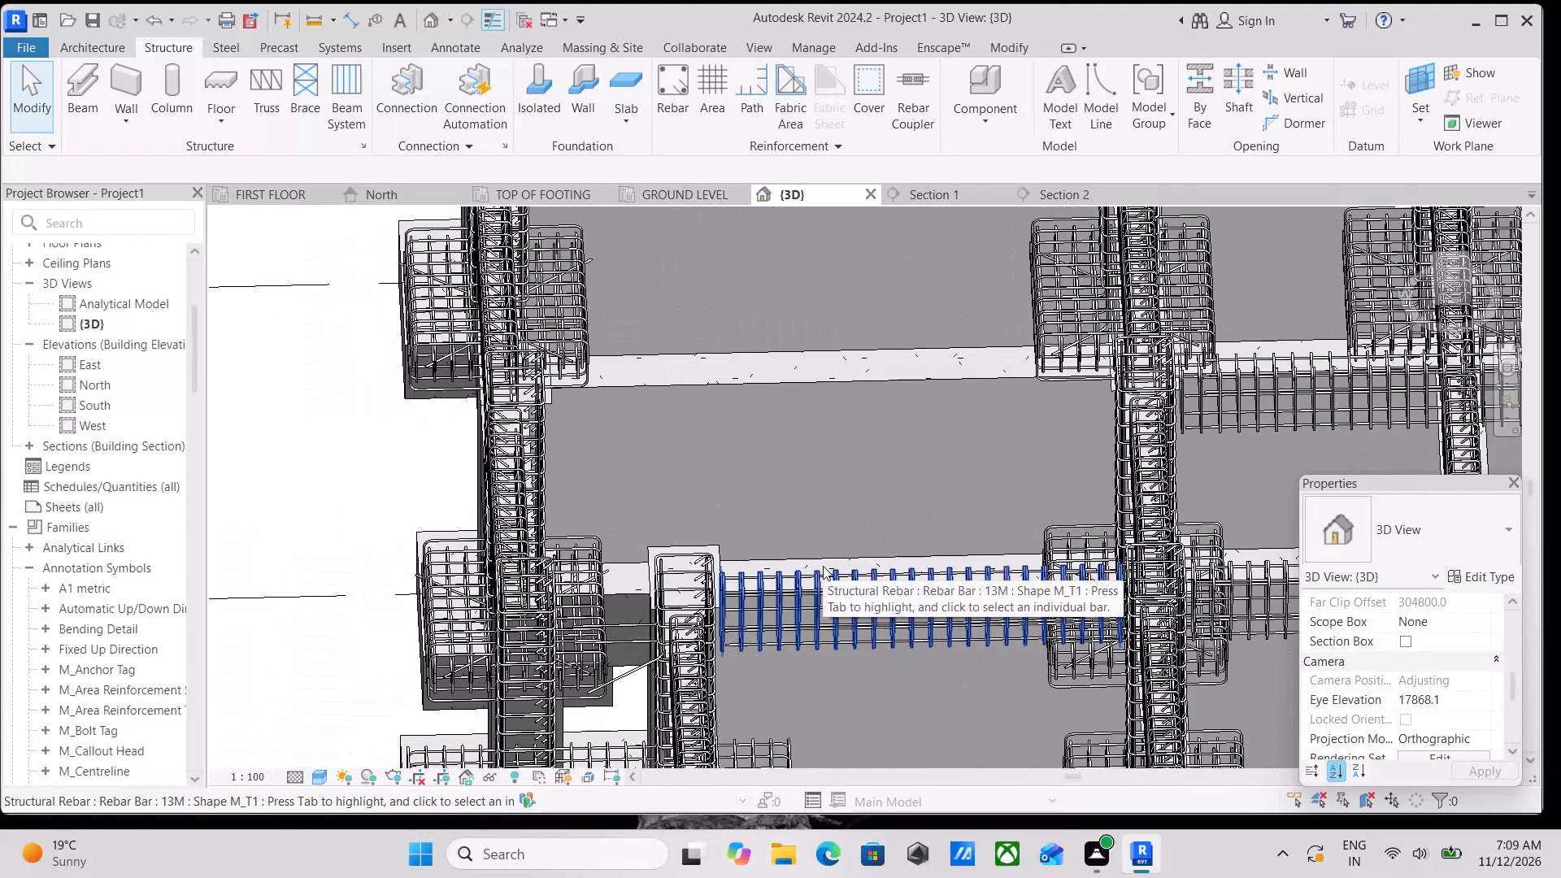
{"action": "scroll", "coordinate": [823, 566], "scroll_direction": "up", "scroll_amount": 2}
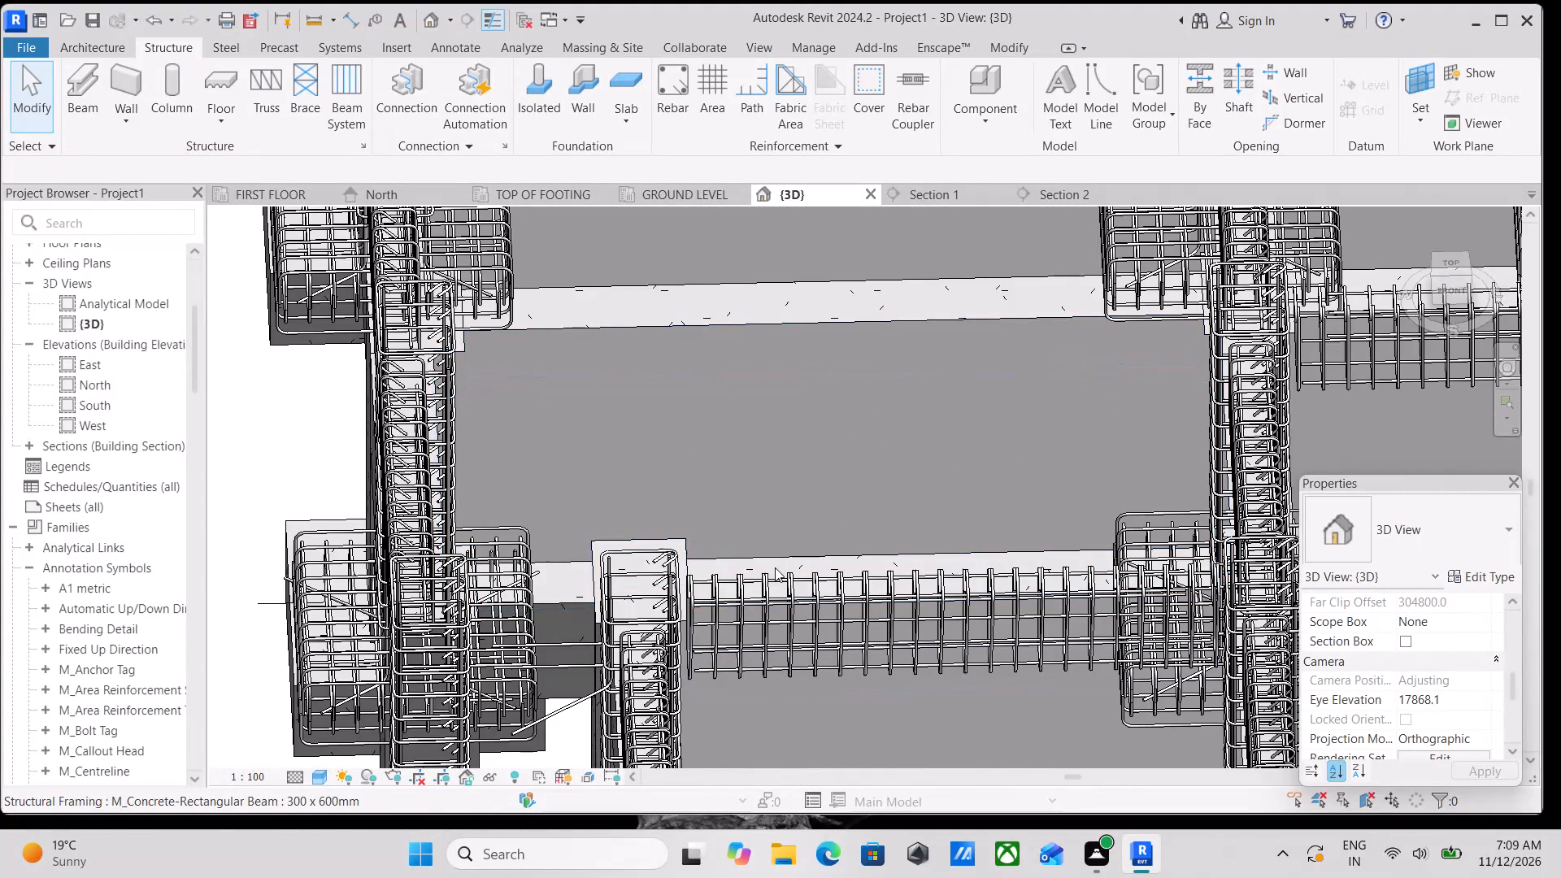
{"action": "left_click", "coordinate": [775, 565]}
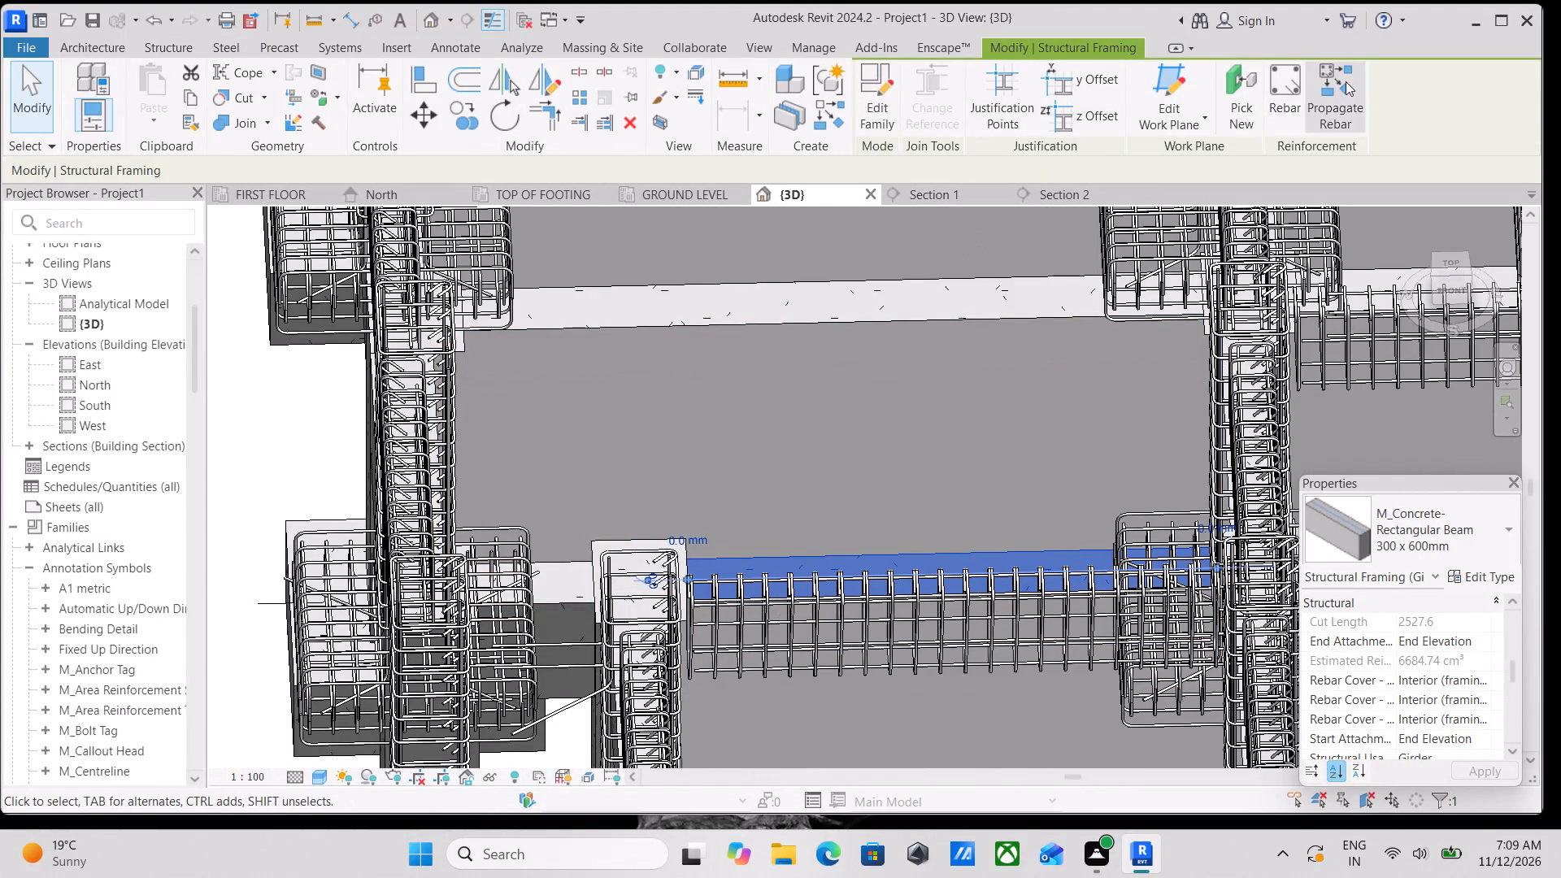
{"action": "left_click", "coordinate": [1334, 75]}
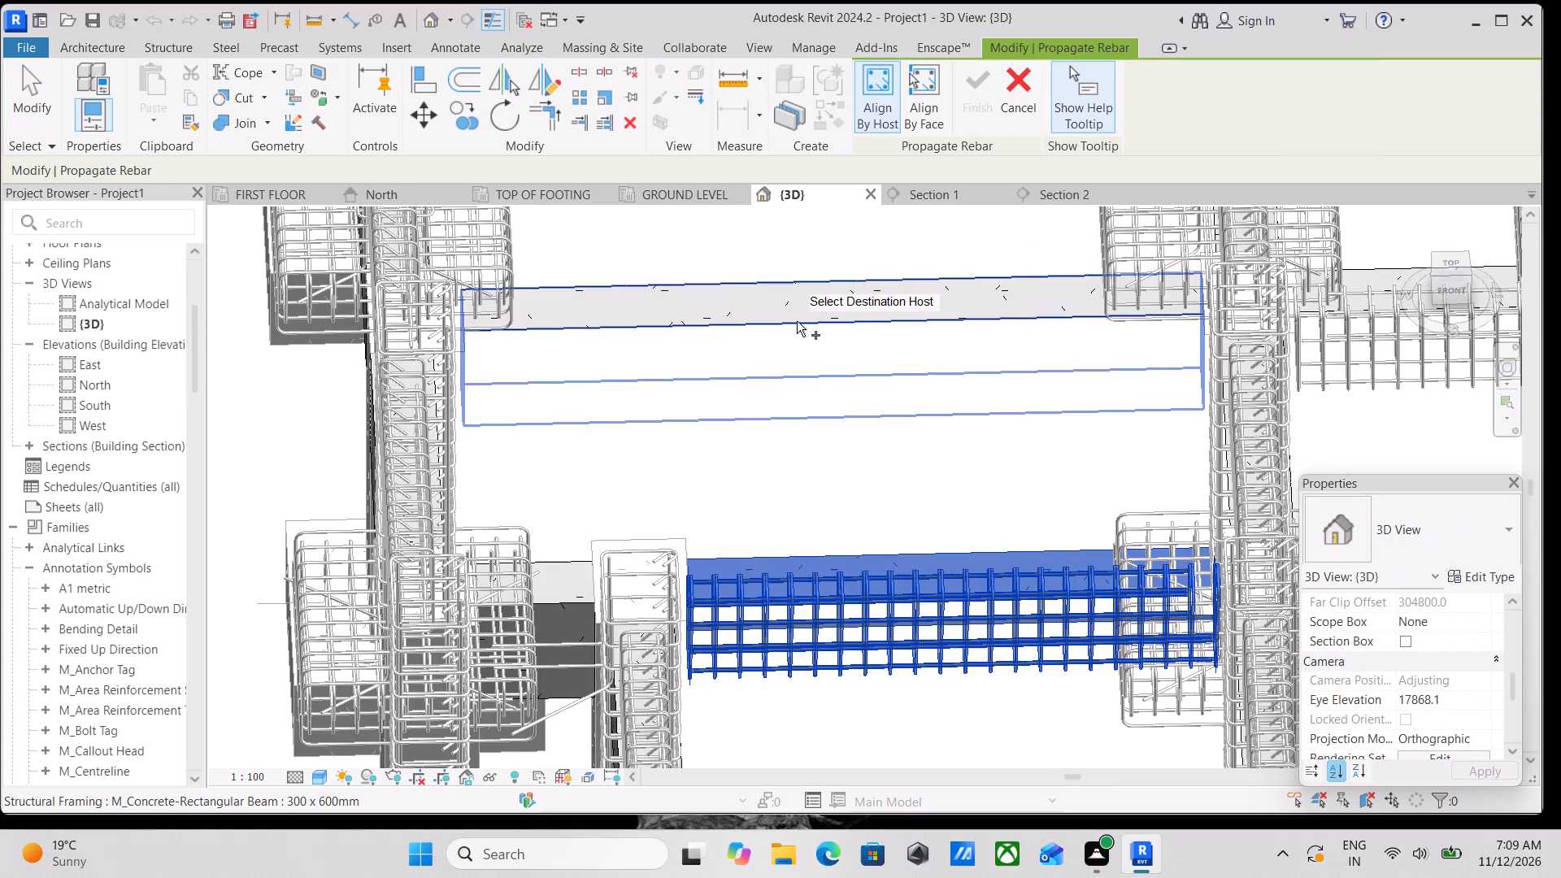
{"action": "left_click", "coordinate": [797, 321]}
{"action": "scroll", "coordinate": [851, 302], "scroll_direction": "down", "scroll_amount": 3}
{"action": "middle_click_drag", "start_coordinate": [844, 303], "coordinate": [595, 409]}
{"action": "scroll", "coordinate": [808, 346], "scroll_direction": "down", "scroll_amount": 3}
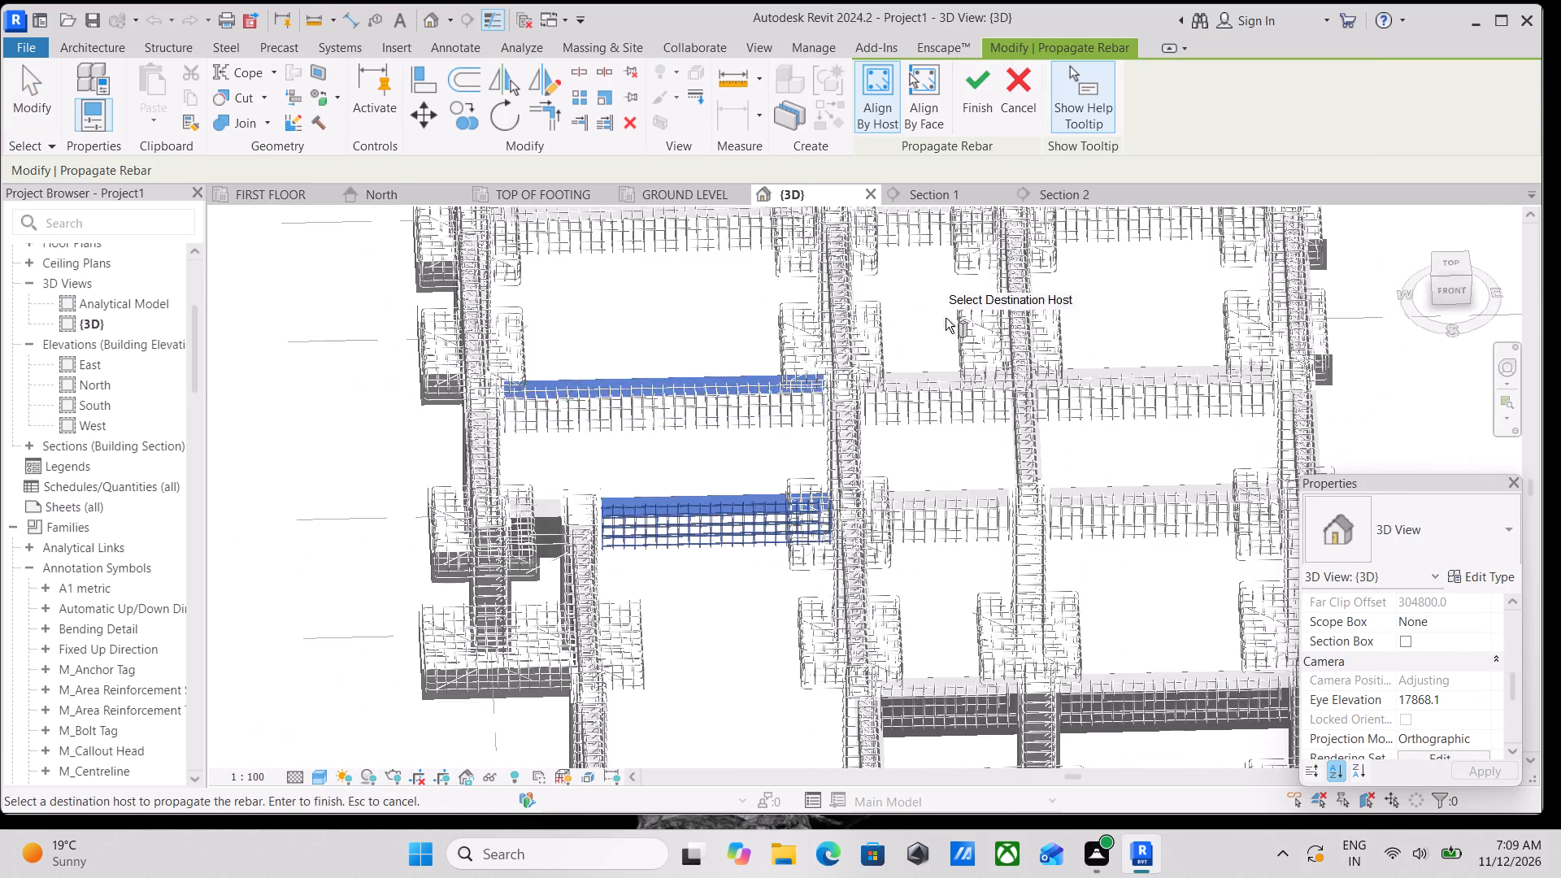
{"action": "scroll", "coordinate": [958, 316], "scroll_direction": "down", "scroll_amount": 3}
{"action": "middle_click_drag", "start_coordinate": [958, 316], "coordinate": [927, 362]}
{"action": "left_click", "coordinate": [974, 80]}
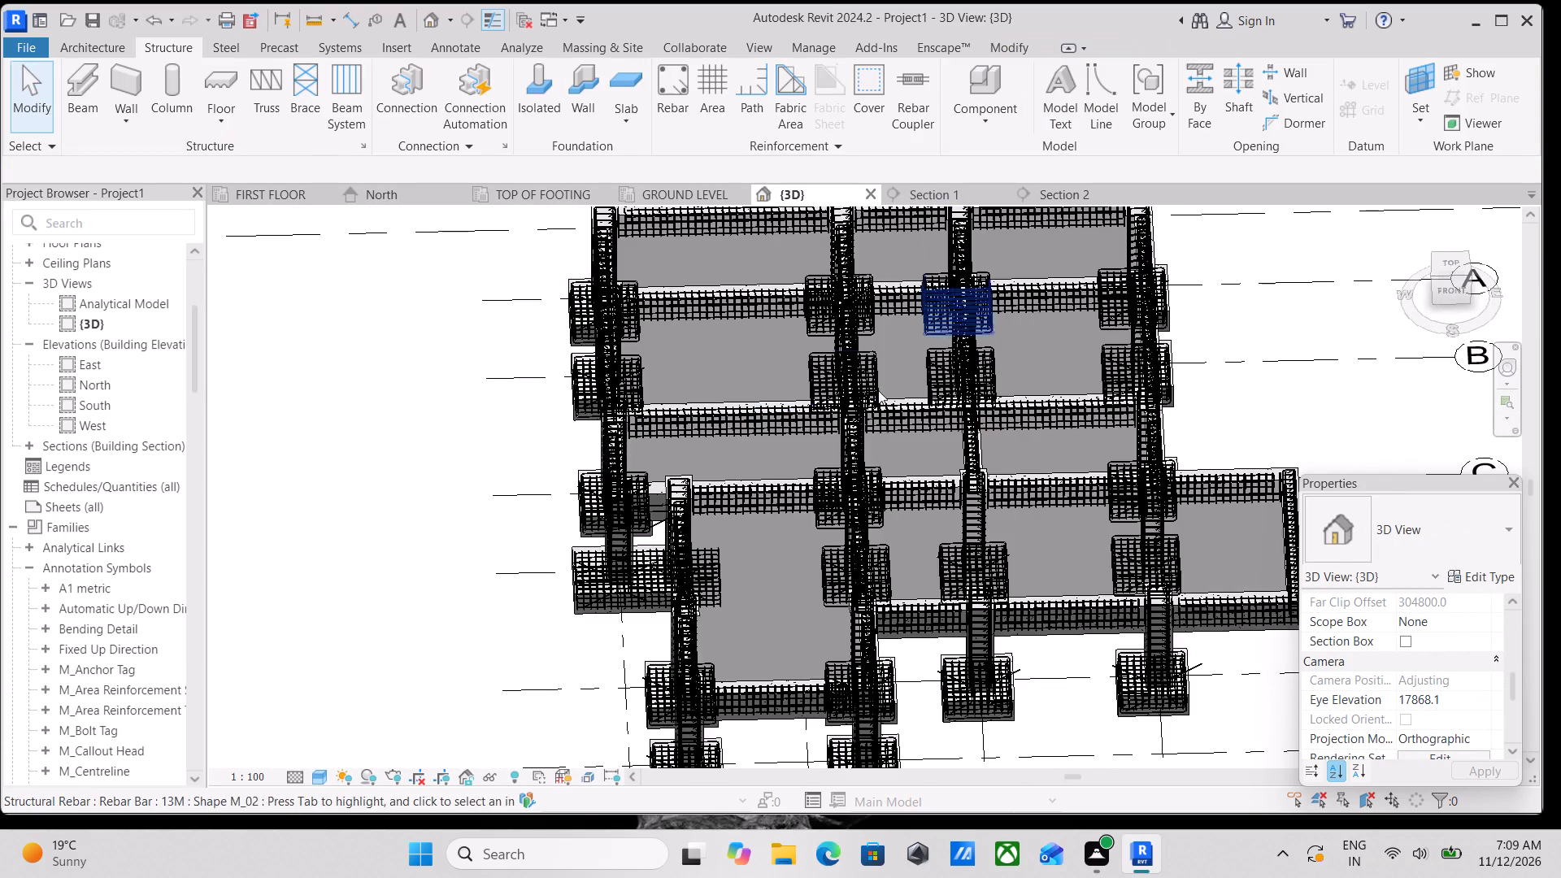
Check the reinforcement of the beams, columns and footings in 3D, from above and from the side.
{"action": "scroll", "coordinate": [816, 468], "scroll_direction": "up", "scroll_amount": 3}
{"action": "scroll", "coordinate": [890, 381], "scroll_direction": "down", "scroll_amount": 2}
{"action": "scroll", "coordinate": [1143, 289], "scroll_direction": "up", "scroll_amount": 3}
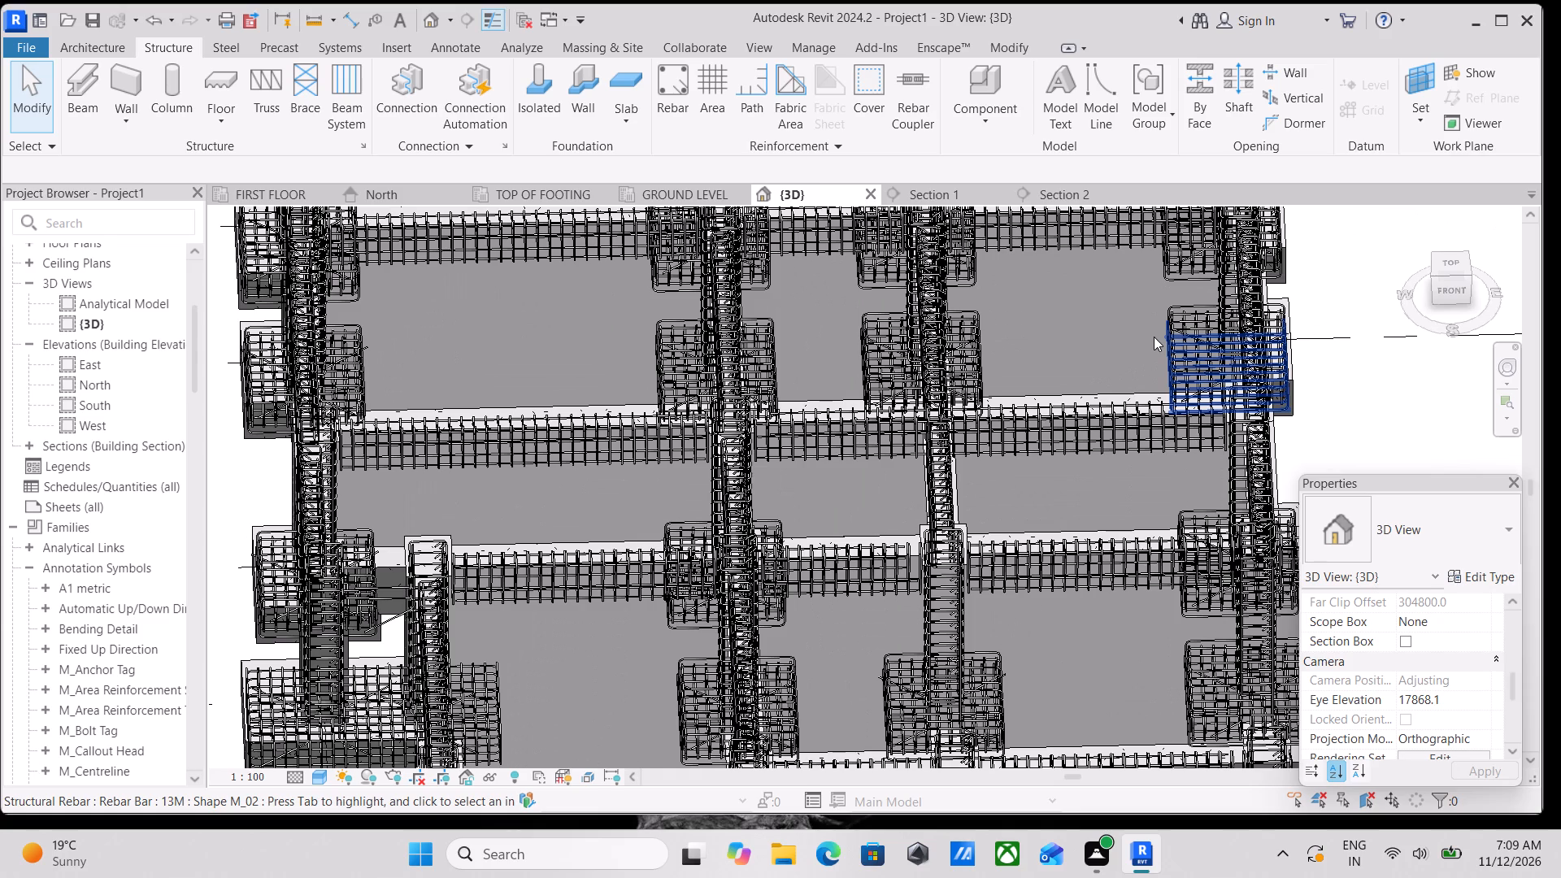
{"action": "scroll", "coordinate": [1153, 337], "scroll_direction": "up", "scroll_amount": 3}
{"action": "scroll", "coordinate": [1105, 403], "scroll_direction": "down", "scroll_amount": 7}
{"action": "middle_click_drag", "start_coordinate": [1037, 449], "coordinate": [1012, 344]}
{"action": "scroll", "coordinate": [1015, 346], "scroll_direction": "up", "scroll_amount": 1}
{"action": "middle_click_drag", "start_coordinate": [984, 473], "coordinate": [1276, 179], "text": "shift"}
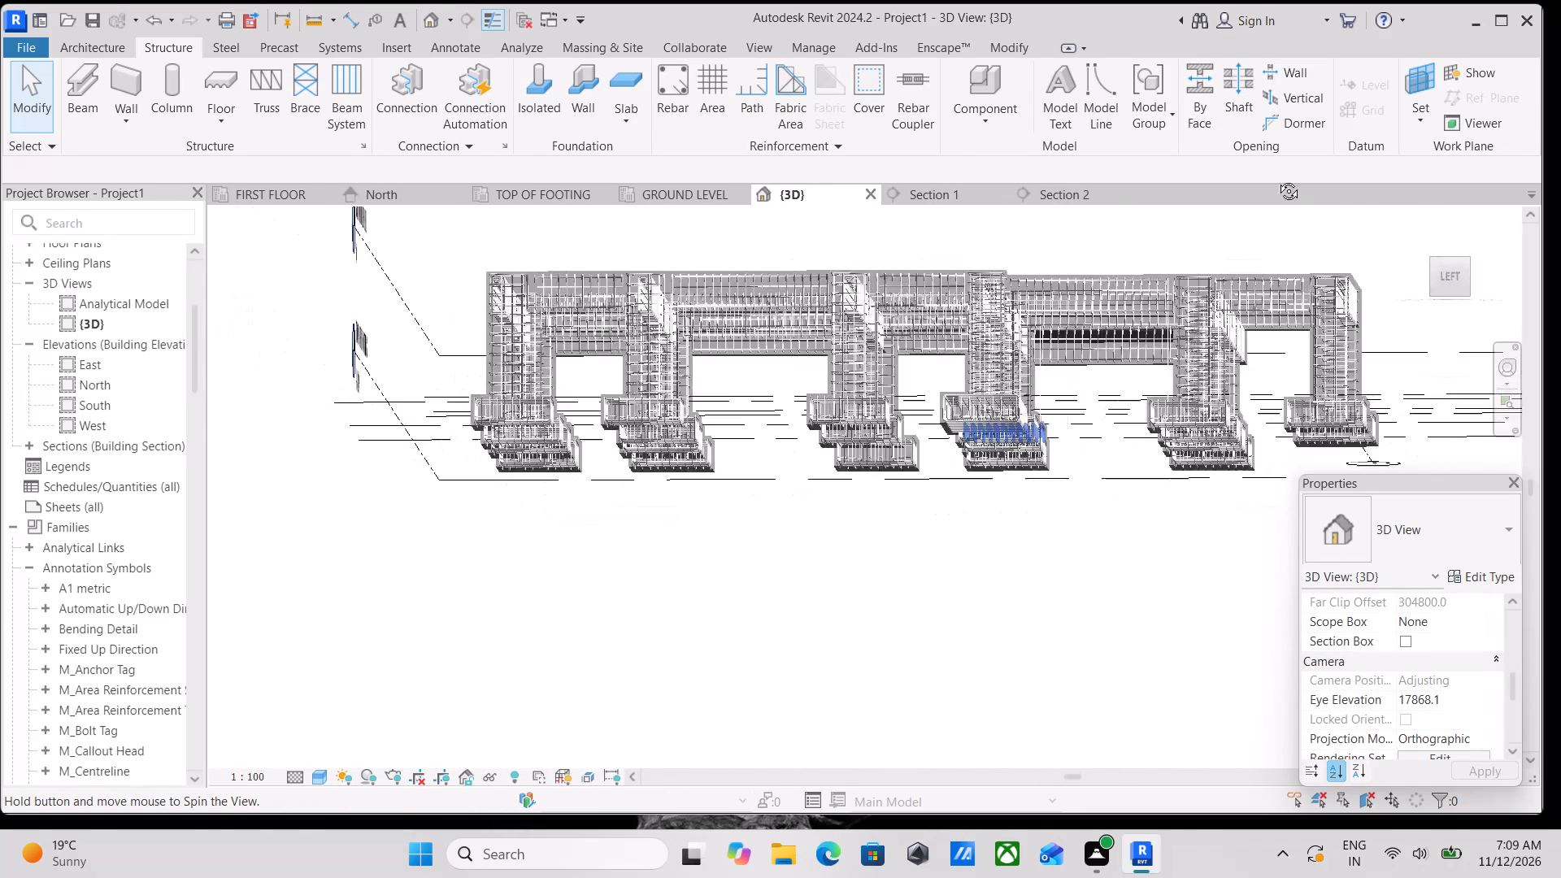
{"action": "middle_click_drag", "start_coordinate": [1276, 179], "coordinate": [1297, 228], "text": "shift"}
Select all 13M rebar instances and temporarily hide them in the 3D view.
{"action": "scroll", "coordinate": [1277, 383], "scroll_direction": "up", "scroll_amount": 3}
{"action": "left_click", "coordinate": [1221, 371]}
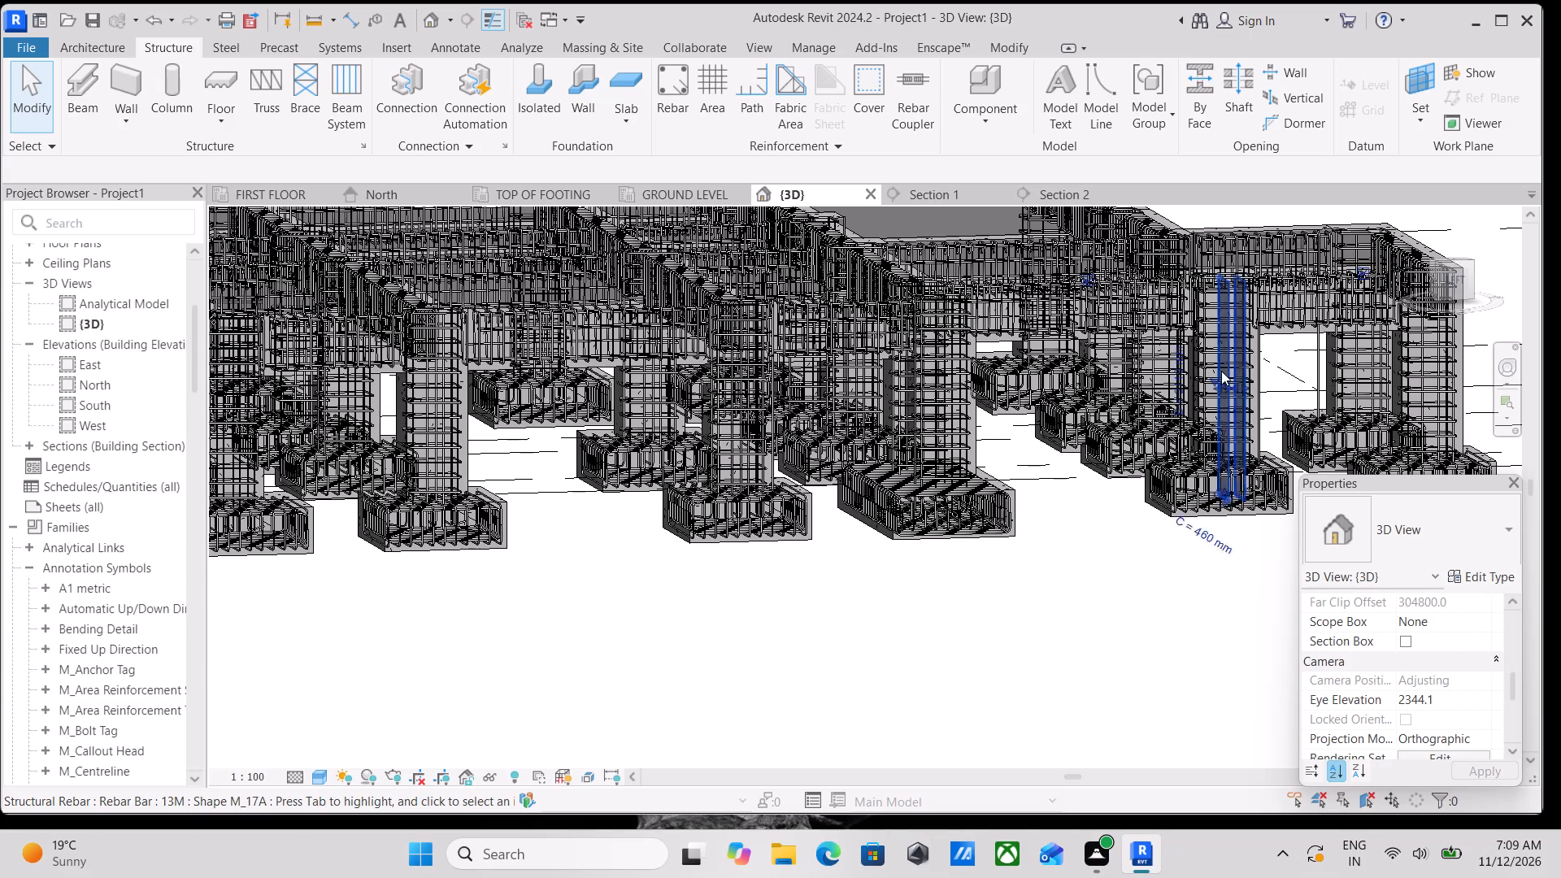
{"action": "type", "text": "sa"}
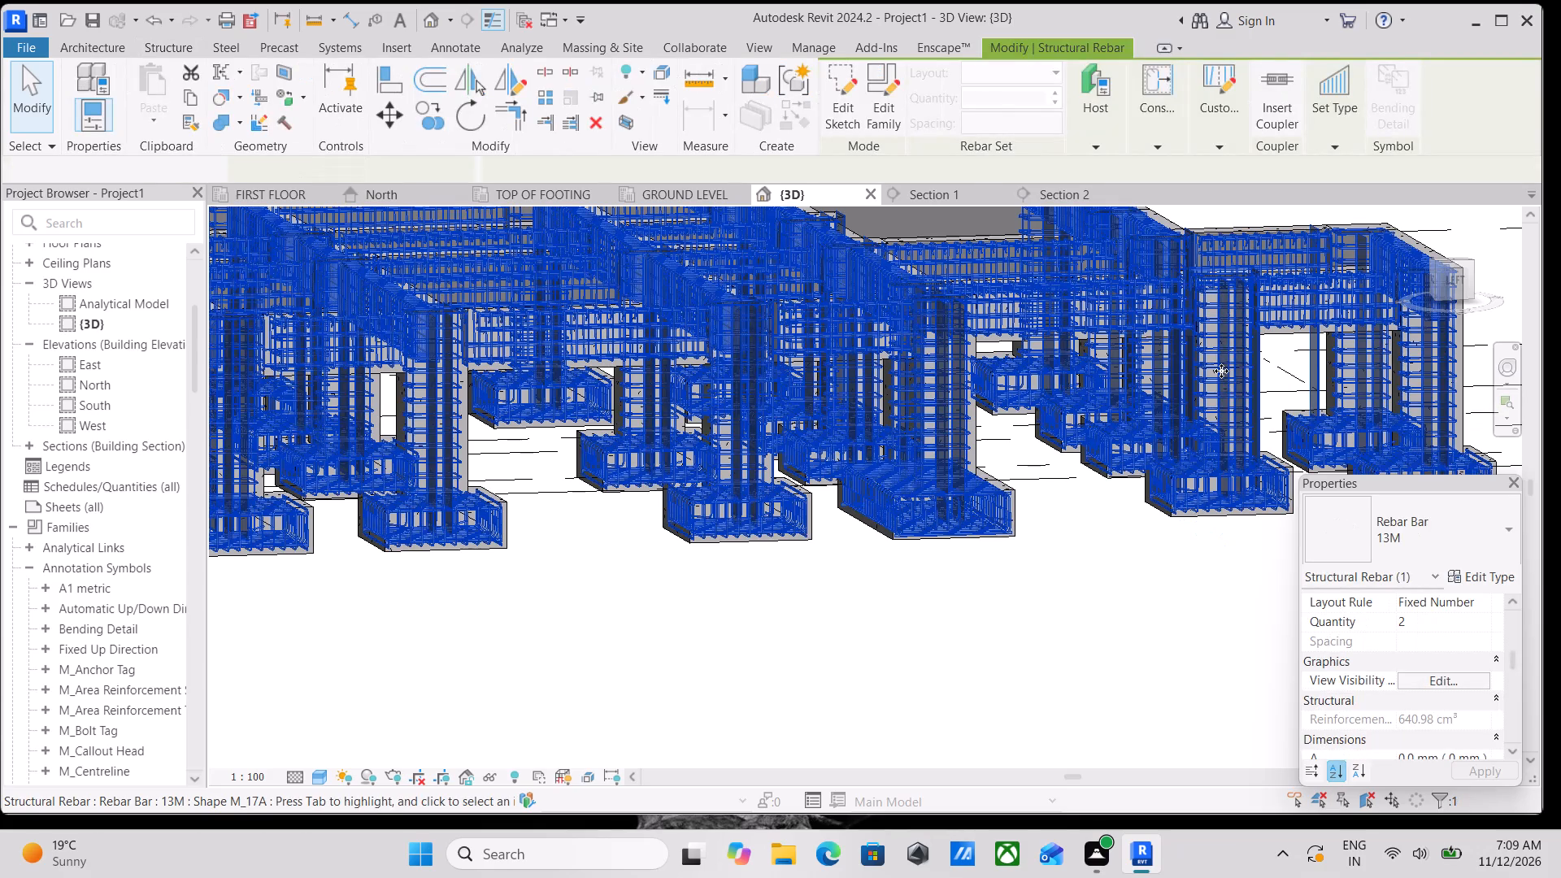
{"action": "type", "text": "hh"}
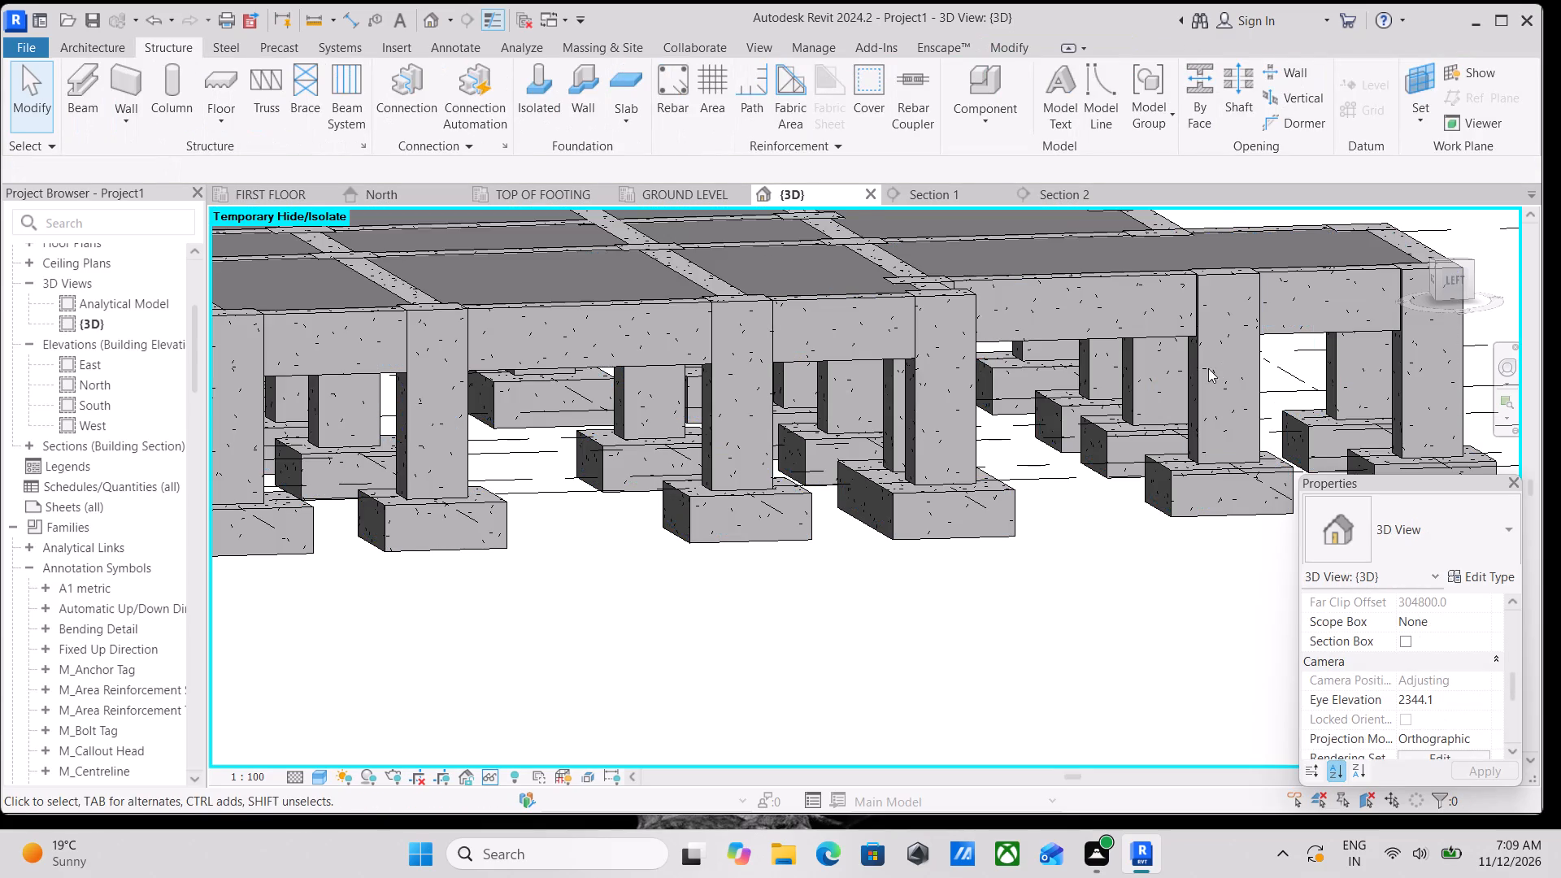
In the left side view of the 3D model, extend the TOP OF FOOTING level line so its head sits well clear of the building.
{"action": "scroll", "coordinate": [1197, 368], "scroll_direction": "down", "scroll_amount": 3}
{"action": "left_click", "coordinate": [1460, 281]}
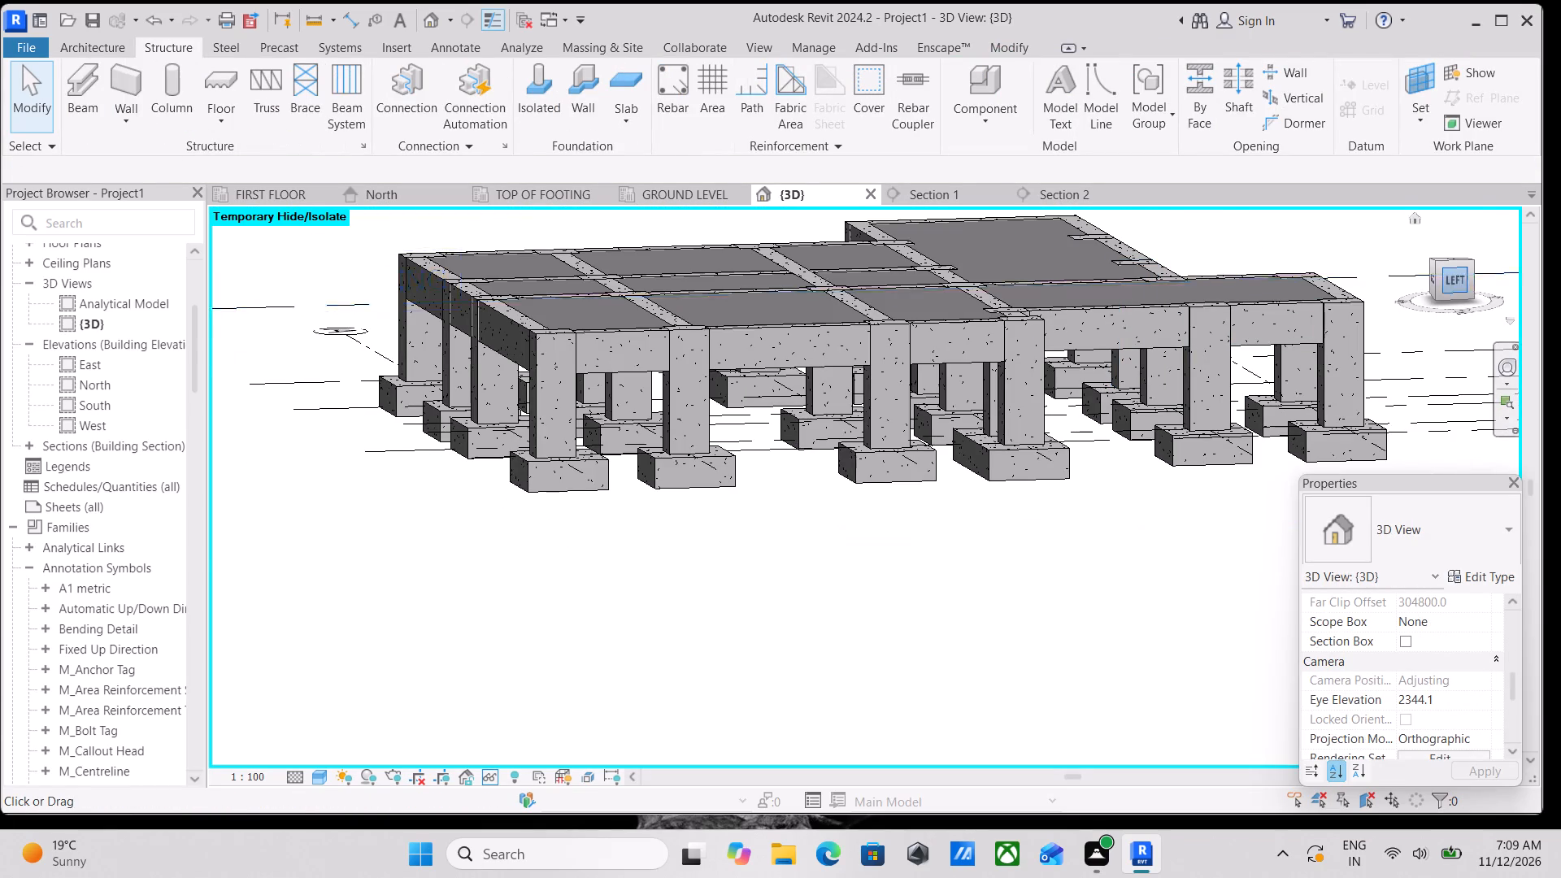
{"action": "scroll", "coordinate": [1265, 443], "scroll_direction": "up", "scroll_amount": 2}
{"action": "scroll", "coordinate": [908, 620], "scroll_direction": "up", "scroll_amount": 2}
{"action": "middle_click_drag", "start_coordinate": [905, 620], "coordinate": [1234, 492]}
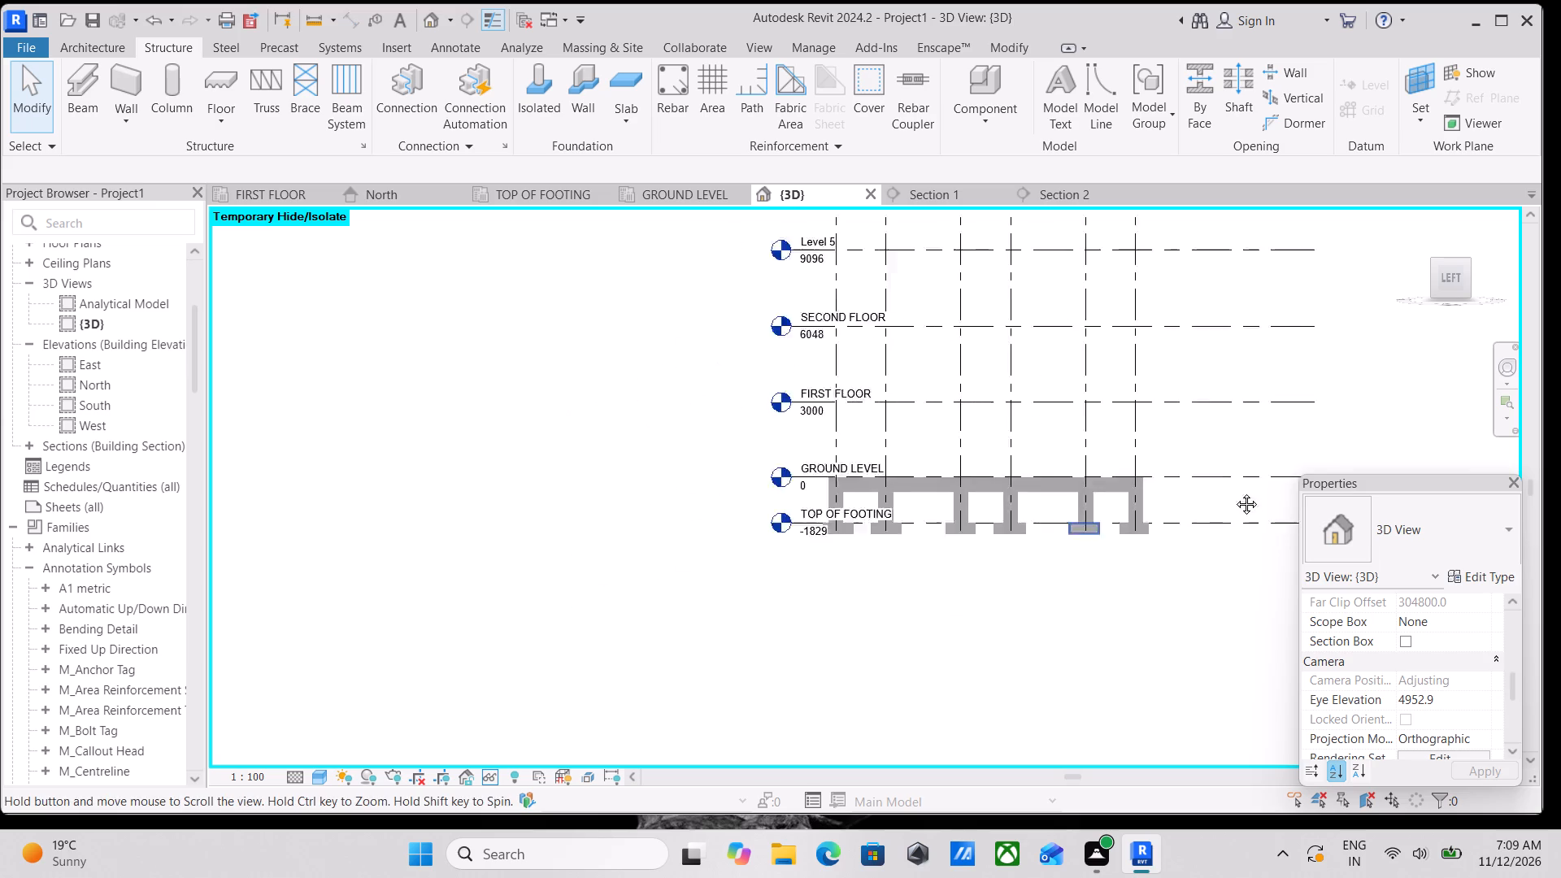
{"action": "middle_click_drag", "start_coordinate": [1234, 492], "coordinate": [1292, 474]}
{"action": "scroll", "coordinate": [1084, 516], "scroll_direction": "up", "scroll_amount": 3}
{"action": "scroll", "coordinate": [884, 531], "scroll_direction": "up", "scroll_amount": 3}
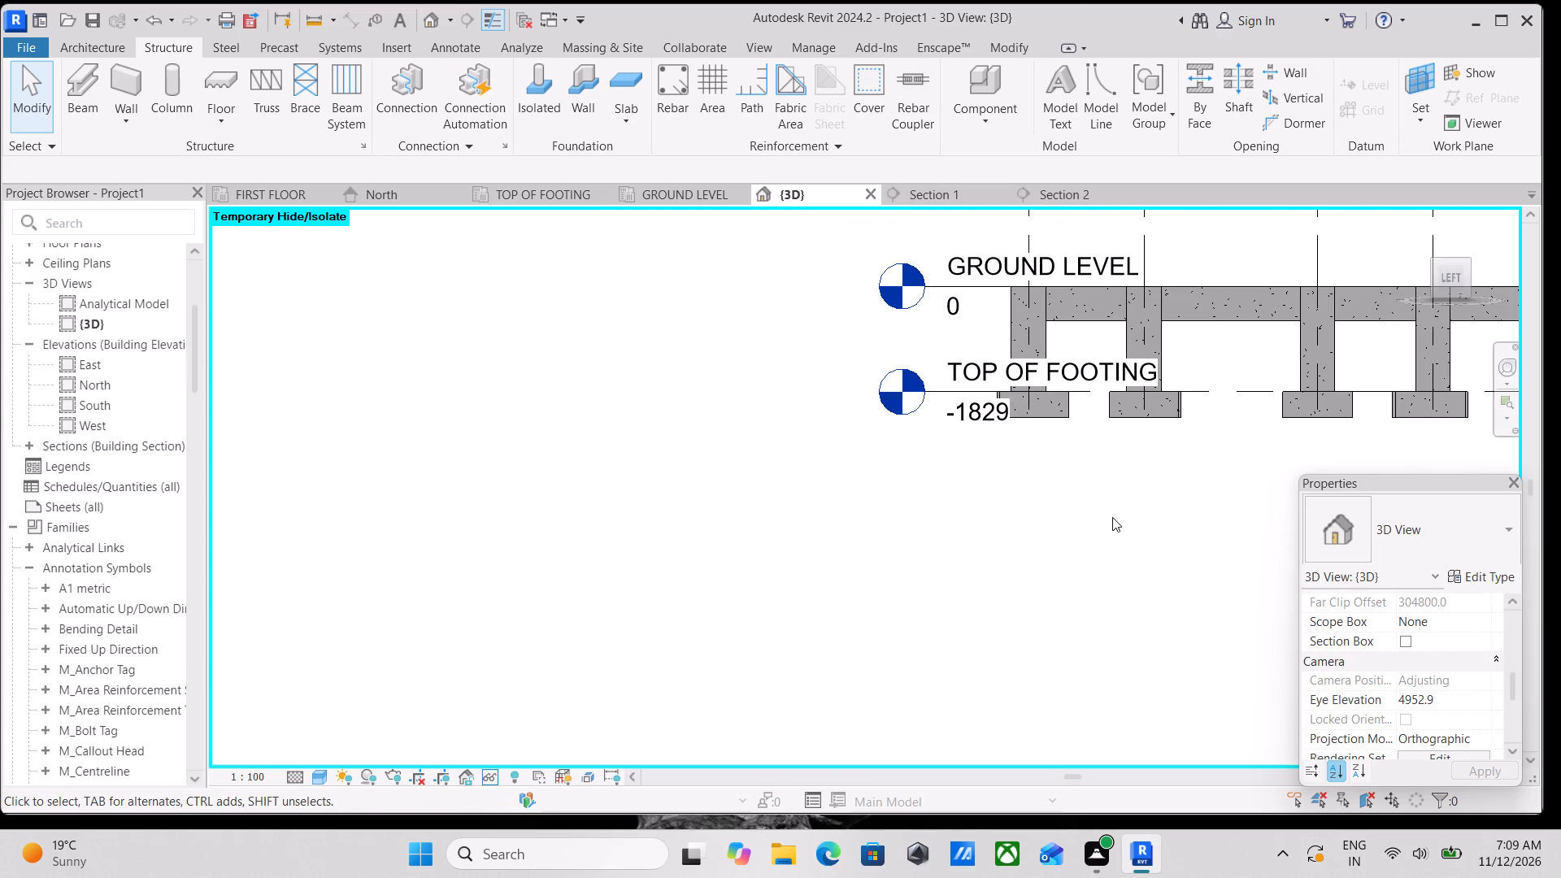
{"action": "scroll", "coordinate": [1118, 392], "scroll_direction": "down", "scroll_amount": 2}
{"action": "scroll", "coordinate": [1045, 315], "scroll_direction": "up", "scroll_amount": 6}
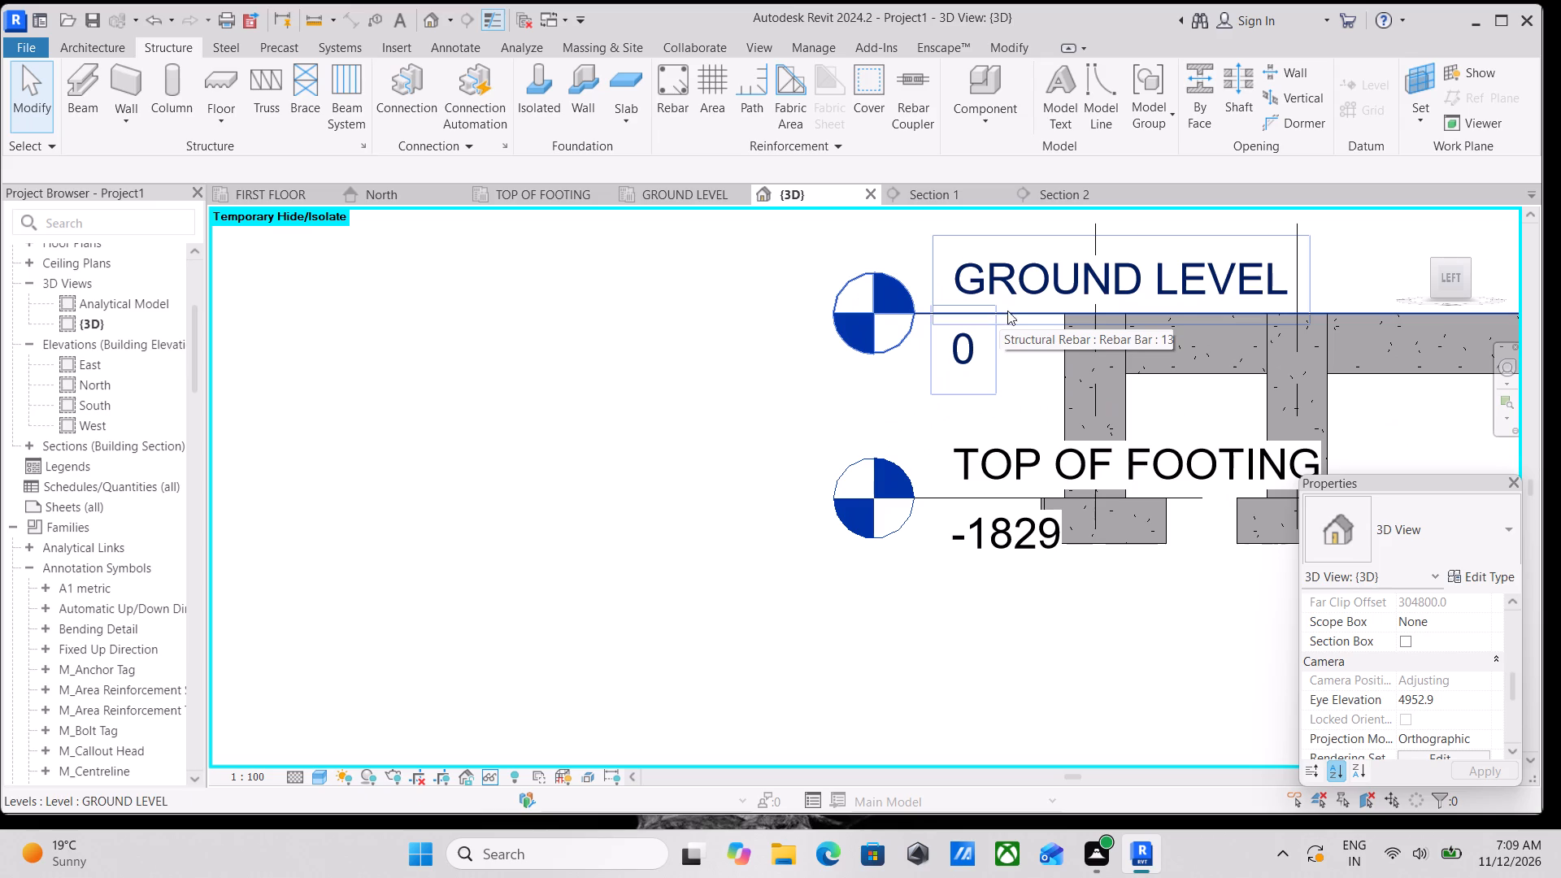
{"action": "left_click", "coordinate": [1024, 305]}
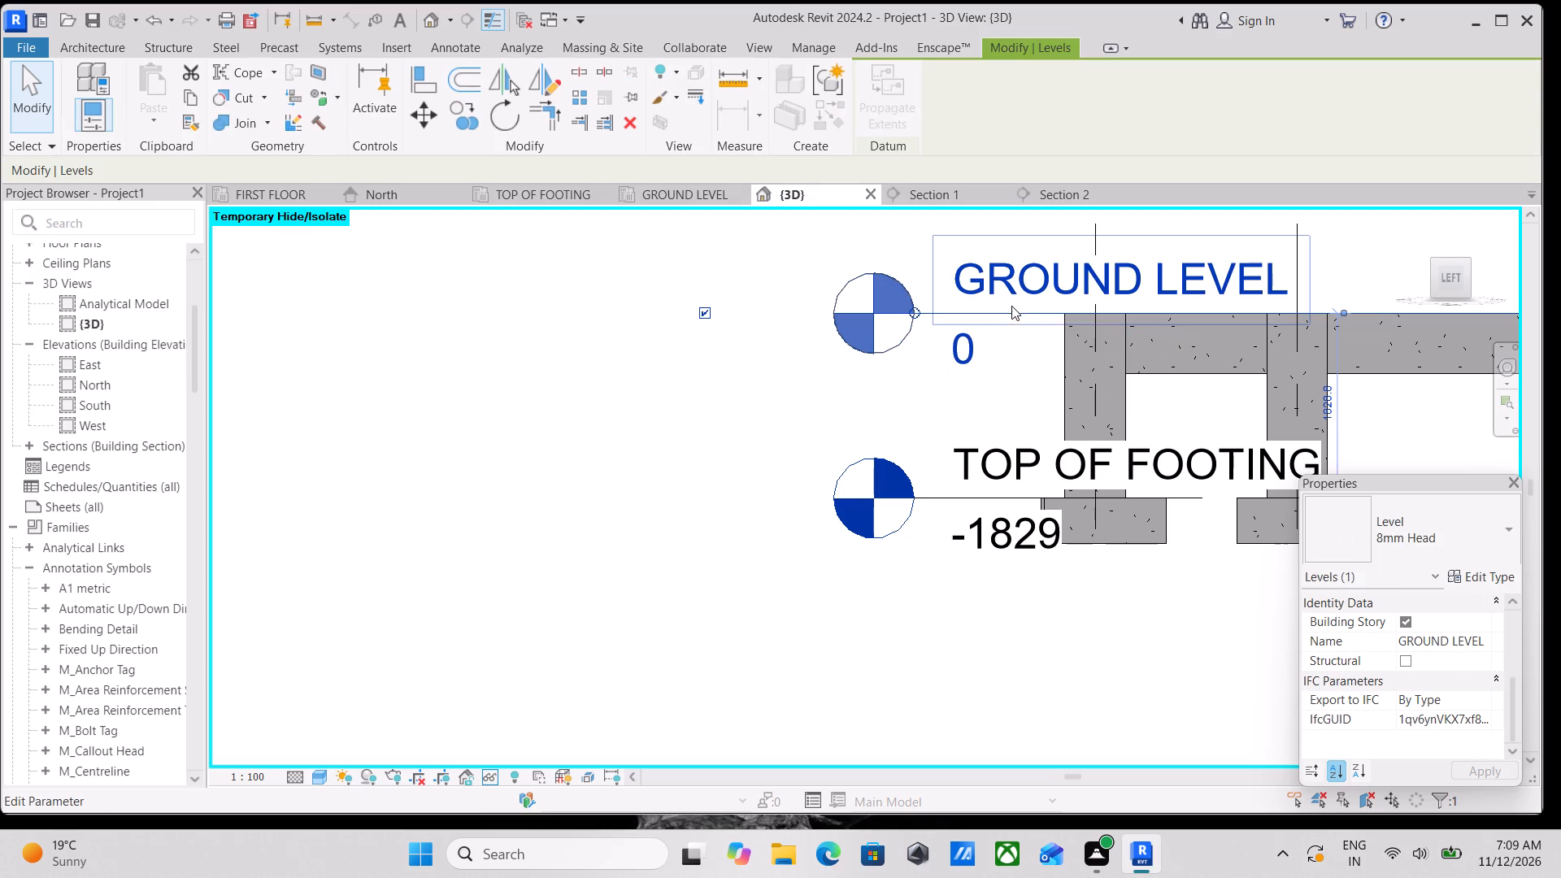
{"action": "scroll", "coordinate": [990, 313], "scroll_direction": "down", "scroll_amount": 4}
{"action": "middle_click_drag", "start_coordinate": [927, 349], "coordinate": [841, 355]}
{"action": "scroll", "coordinate": [1151, 457], "scroll_direction": "up", "scroll_amount": 2}
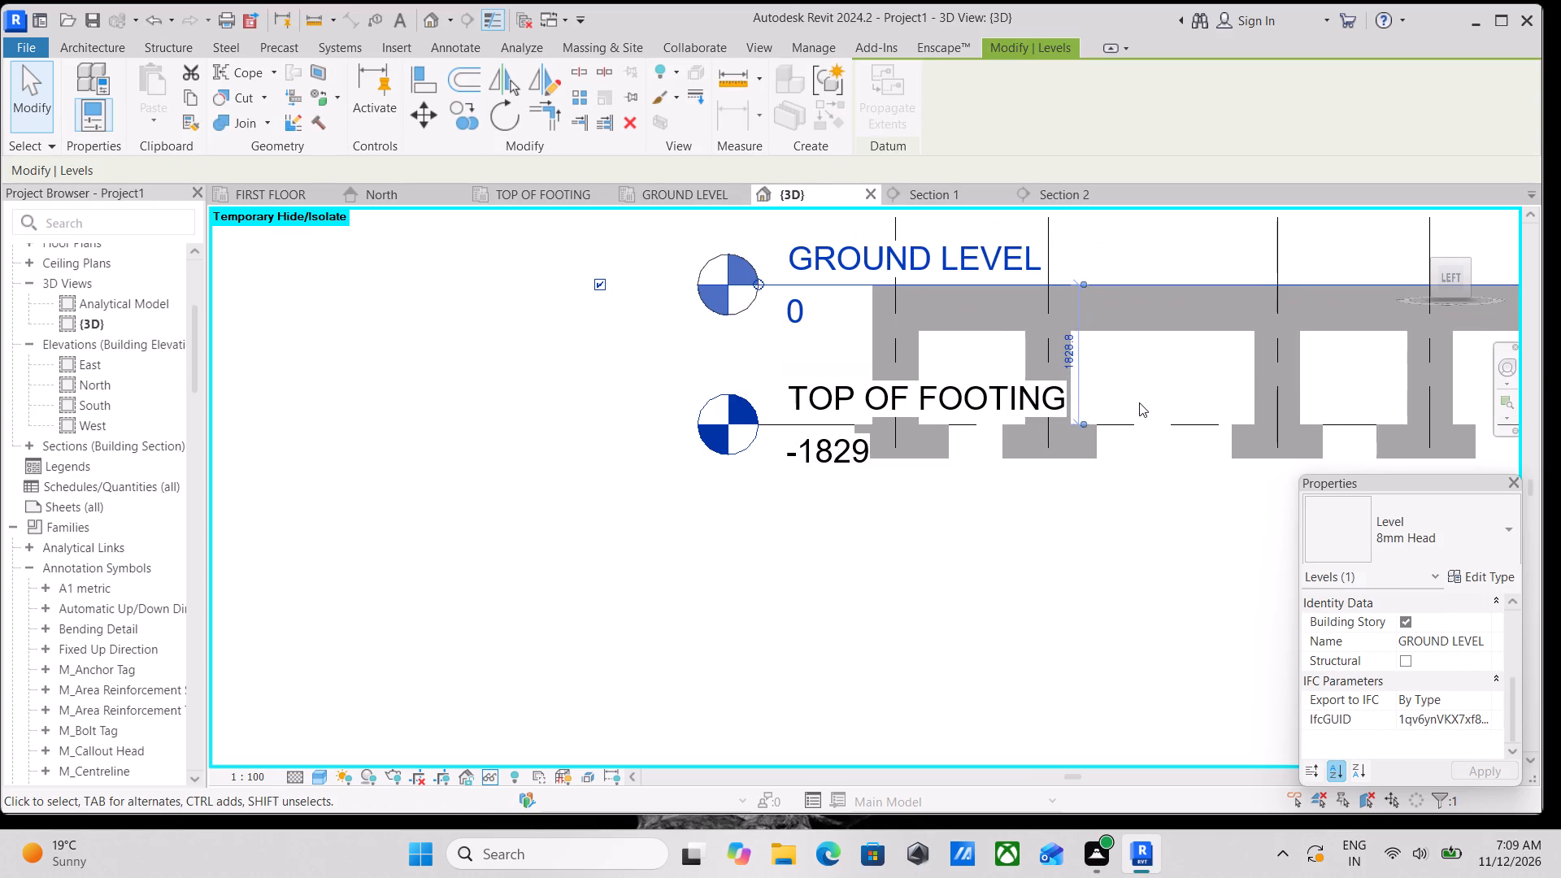
{"action": "left_click", "coordinate": [1139, 424]}
{"action": "middle_click_drag", "start_coordinate": [1111, 434], "coordinate": [1416, 424]}
{"action": "scroll", "coordinate": [1416, 424], "scroll_direction": "up", "scroll_amount": 1}
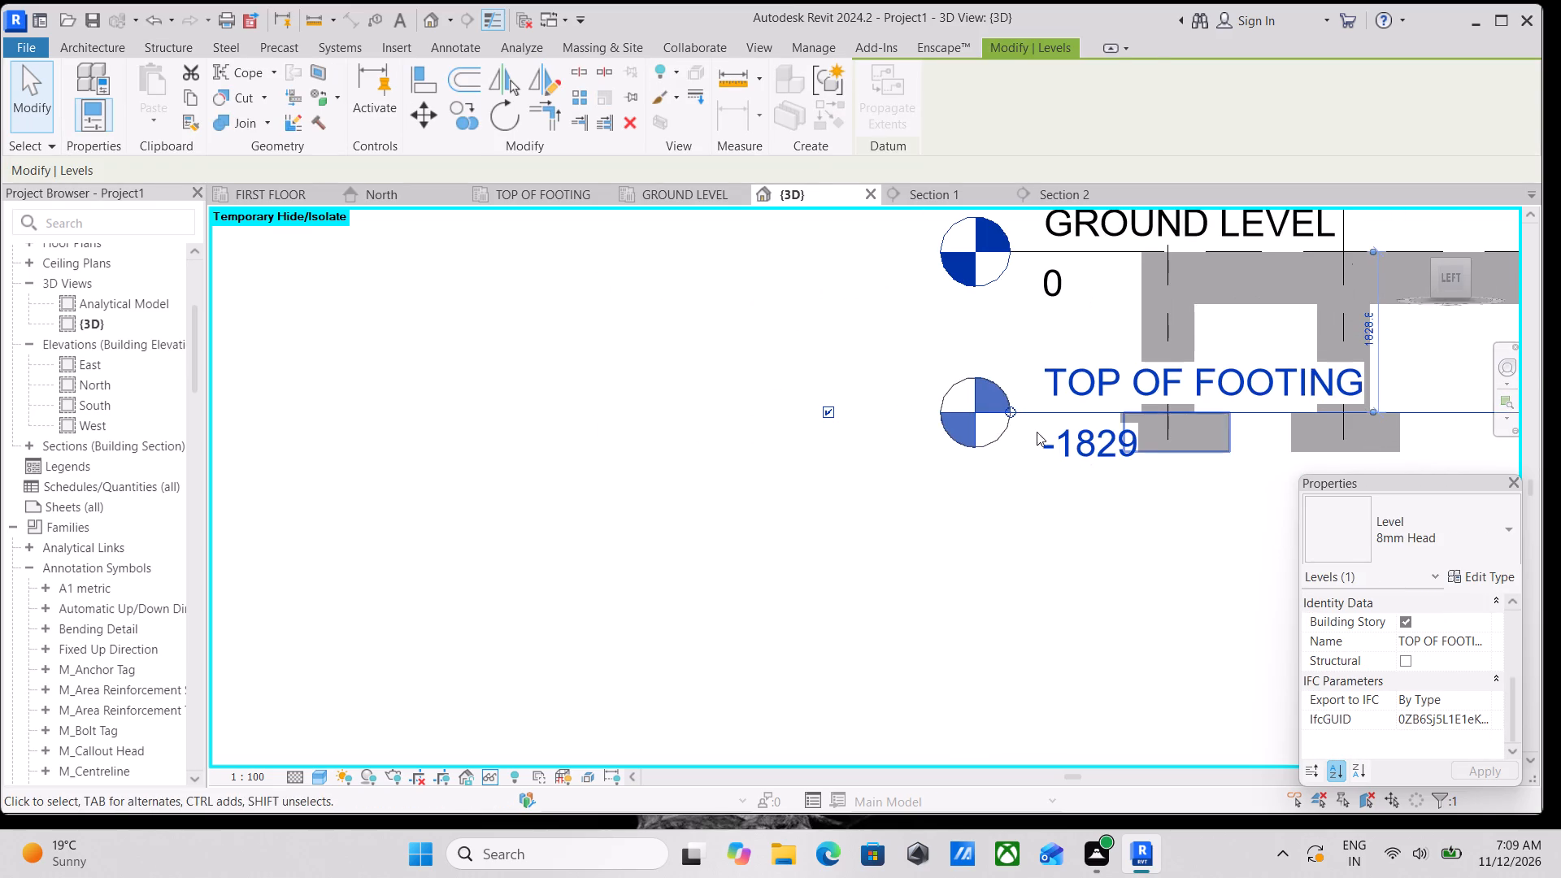
{"action": "left_click_drag", "start_coordinate": [1004, 411], "coordinate": [452, 383]}
{"action": "scroll", "coordinate": [510, 419], "scroll_direction": "down", "scroll_amount": 3}
{"action": "scroll", "coordinate": [965, 345], "scroll_direction": "down", "scroll_amount": 1}
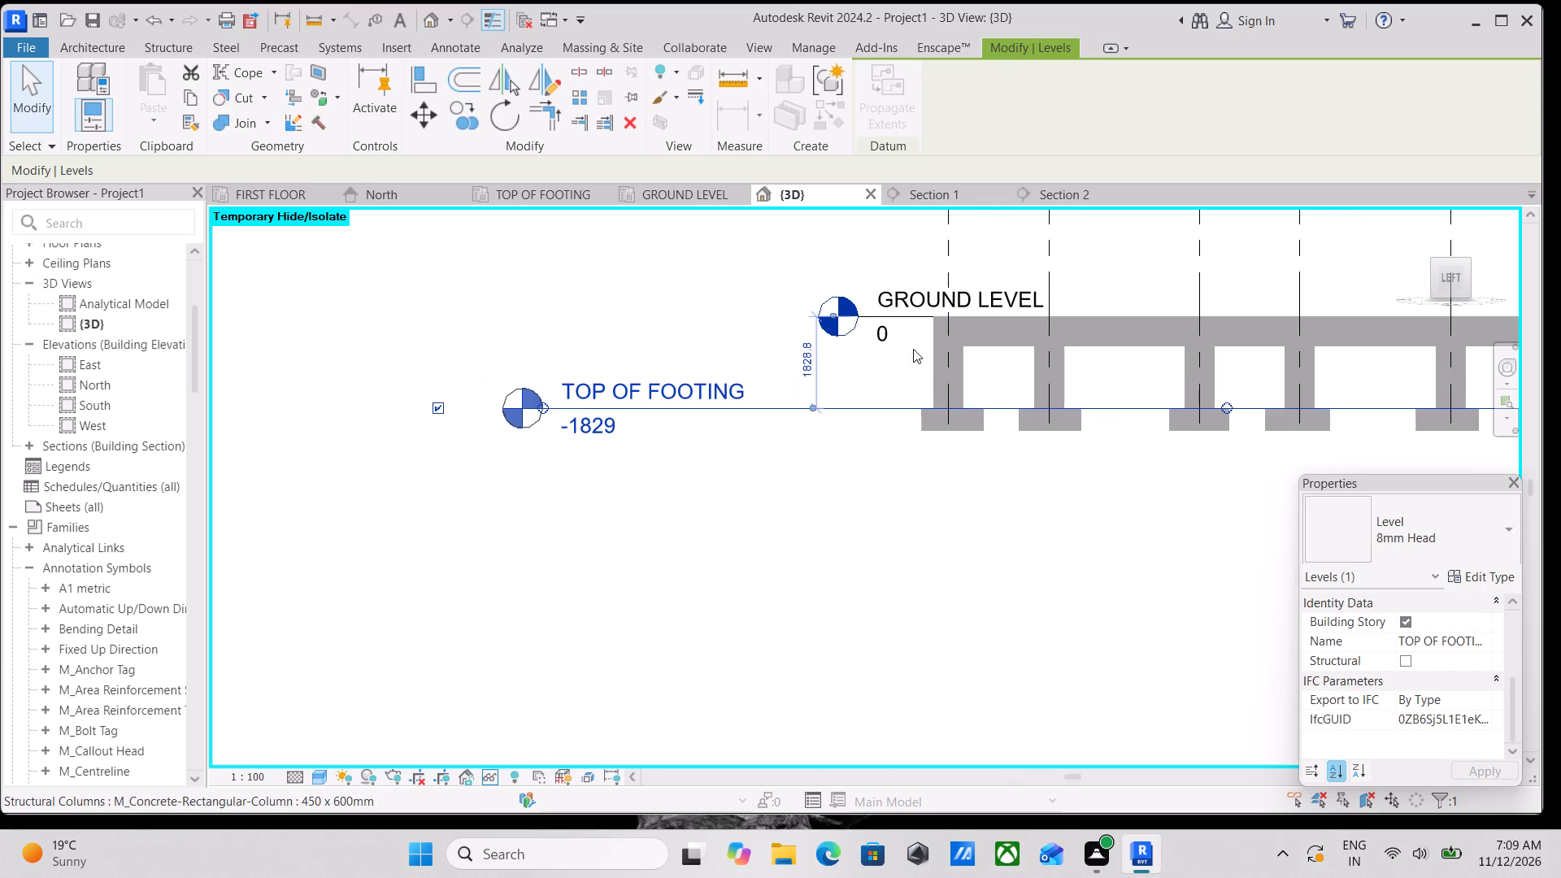
Extend the GROUND LEVEL line outward until its head sits roughly above the TOP OF FOOTING head.
{"action": "scroll", "coordinate": [911, 330], "scroll_direction": "up", "scroll_amount": 1}
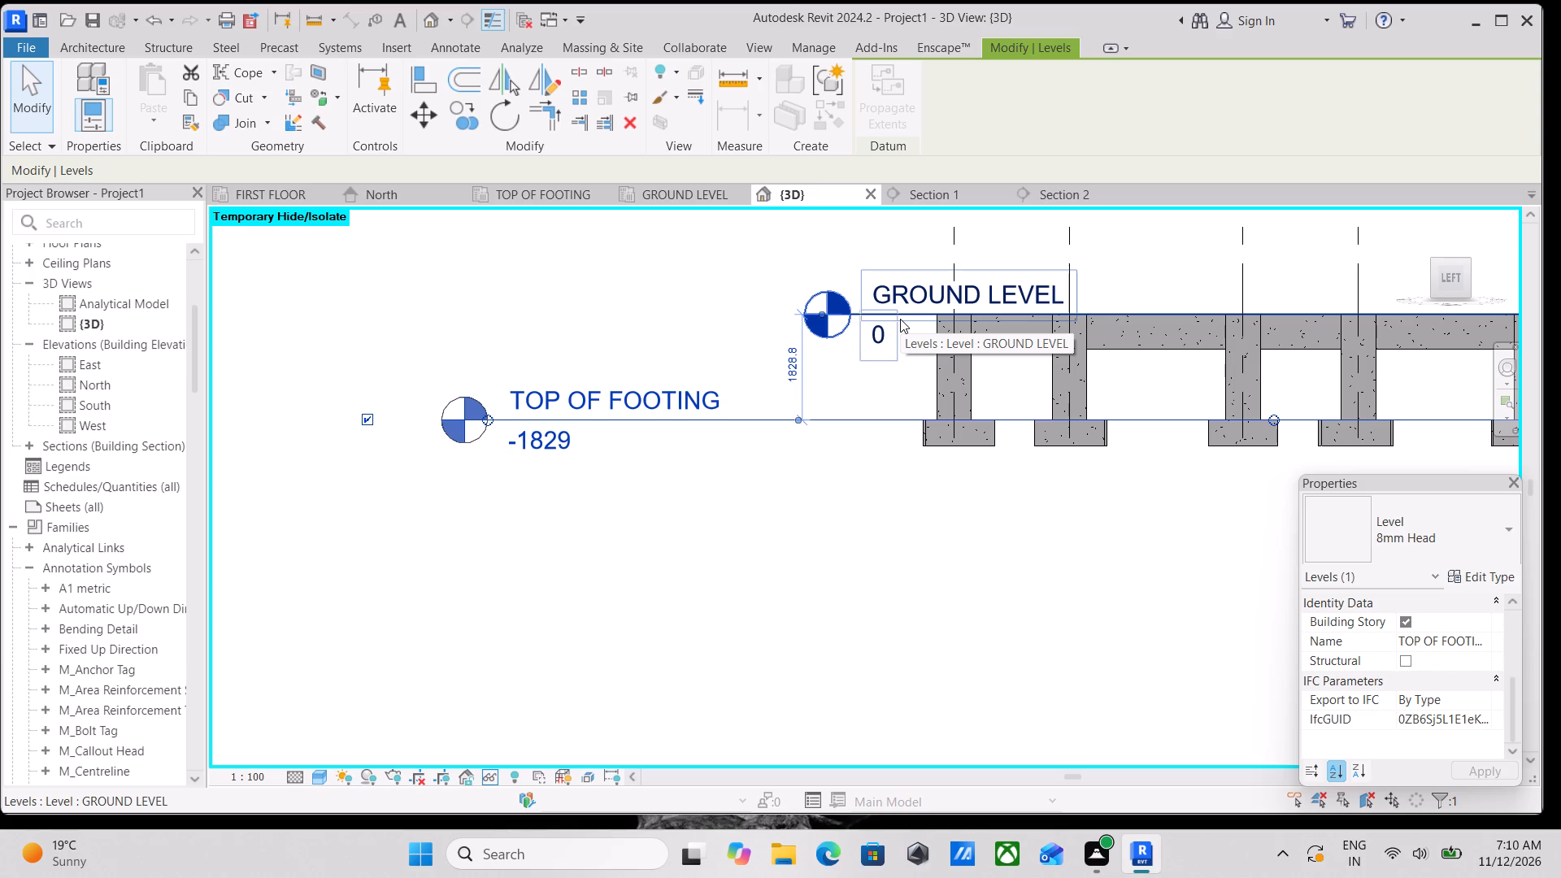
{"action": "scroll", "coordinate": [900, 319], "scroll_direction": "down", "scroll_amount": 3}
{"action": "scroll", "coordinate": [888, 330], "scroll_direction": "up", "scroll_amount": 3}
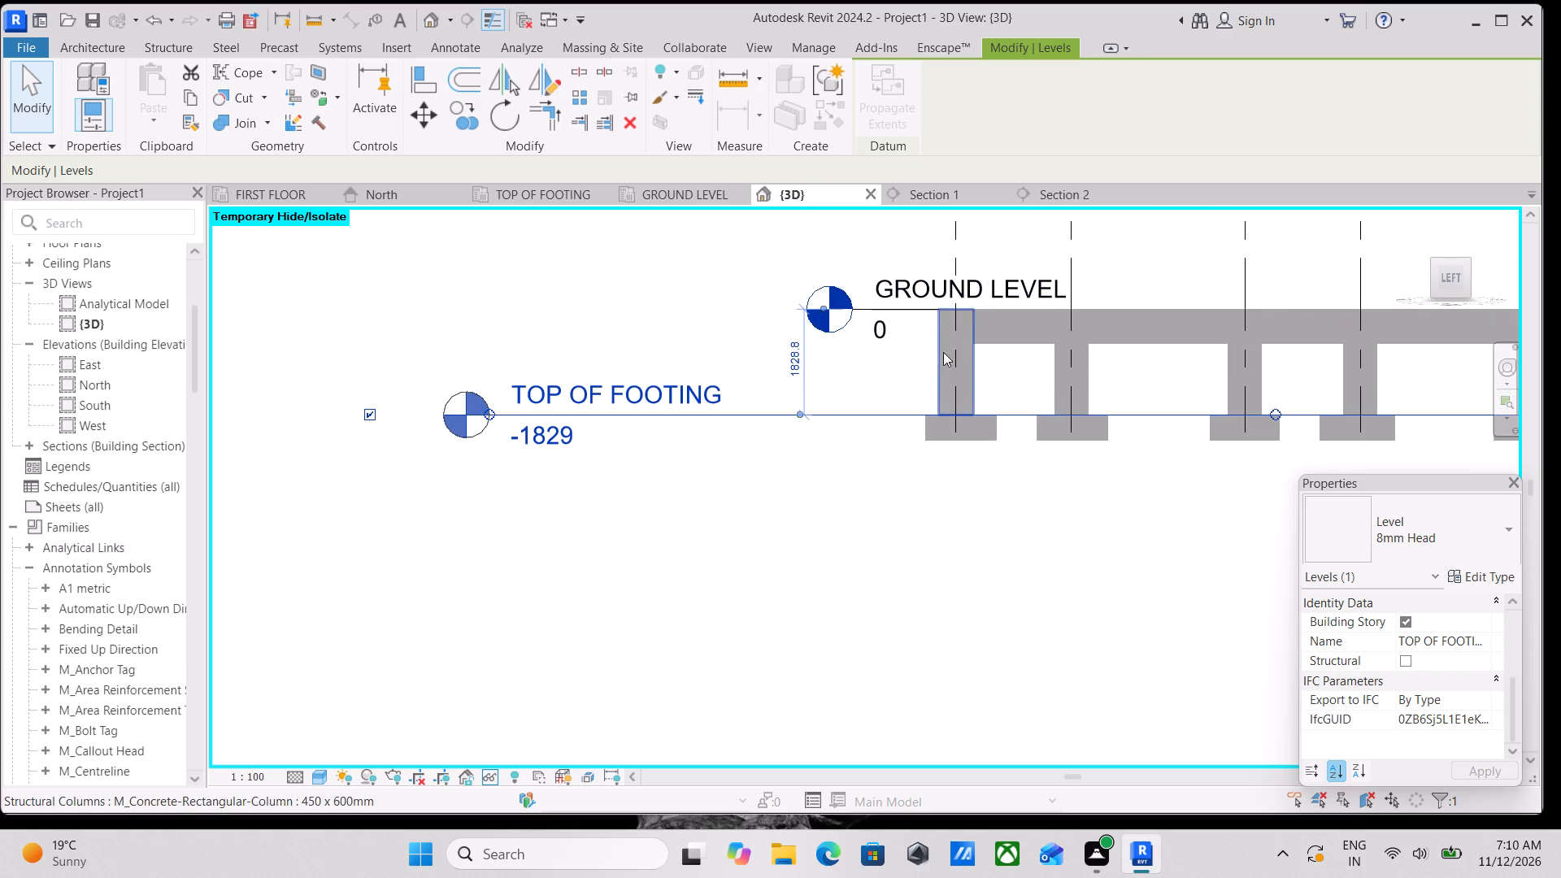
{"action": "scroll", "coordinate": [1161, 319], "scroll_direction": "down", "scroll_amount": 2}
{"action": "middle_click_drag", "start_coordinate": [1124, 313], "coordinate": [1061, 315]}
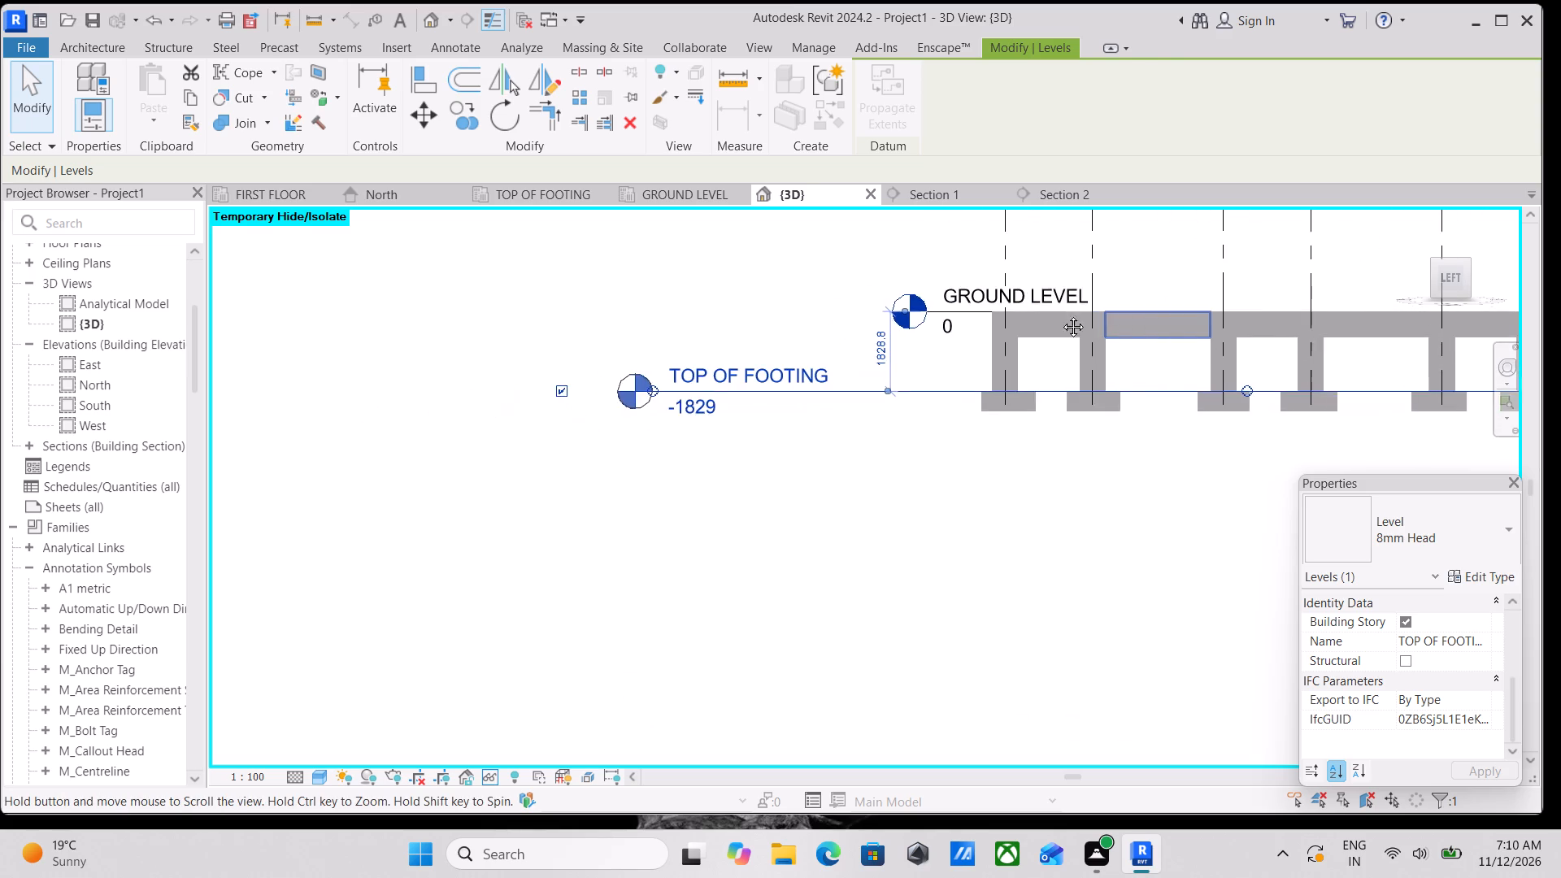
{"action": "middle_click_drag", "start_coordinate": [1061, 315], "coordinate": [687, 321]}
{"action": "left_click", "coordinate": [1226, 326]}
{"action": "scroll", "coordinate": [830, 380], "scroll_direction": "down", "scroll_amount": 1}
{"action": "middle_click_drag", "start_coordinate": [841, 385], "coordinate": [974, 414]}
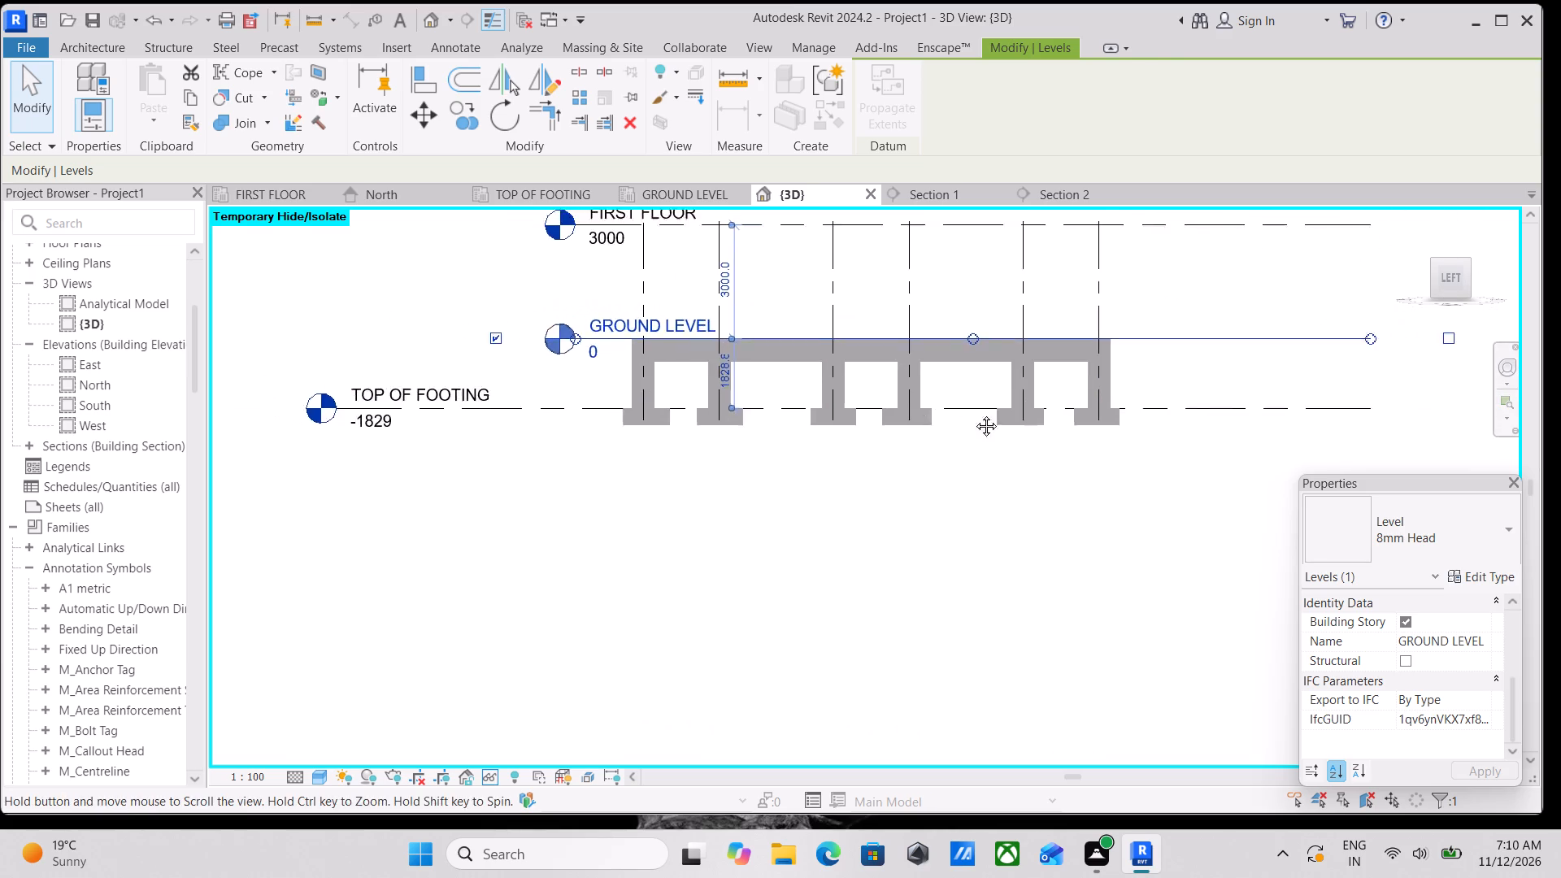
{"action": "middle_click_drag", "start_coordinate": [974, 414], "coordinate": [1100, 450]}
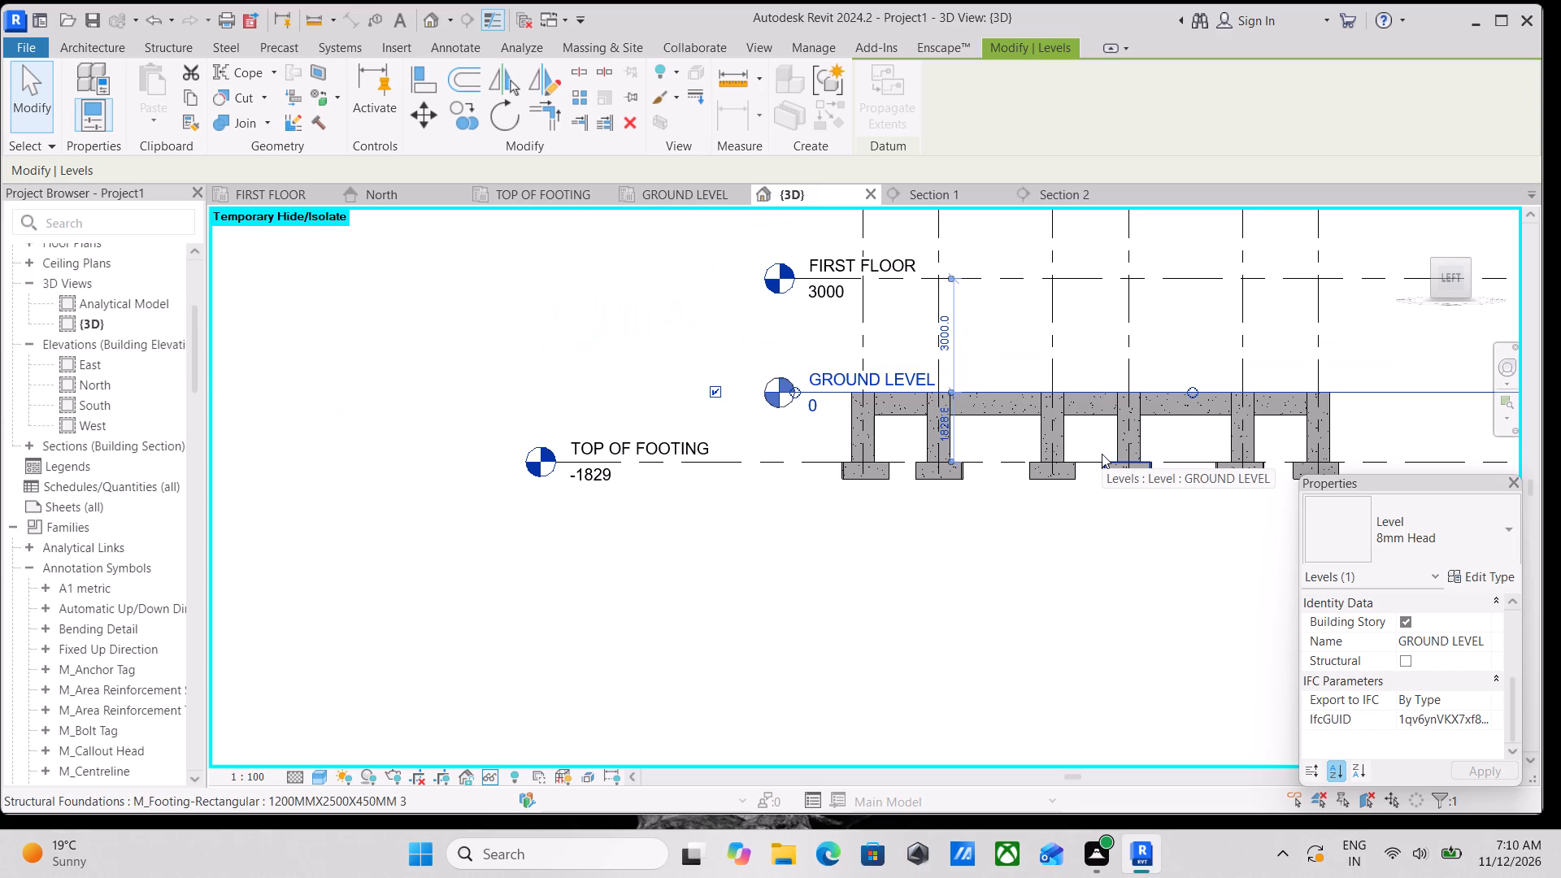
{"action": "scroll", "coordinate": [809, 466], "scroll_direction": "up", "scroll_amount": 2}
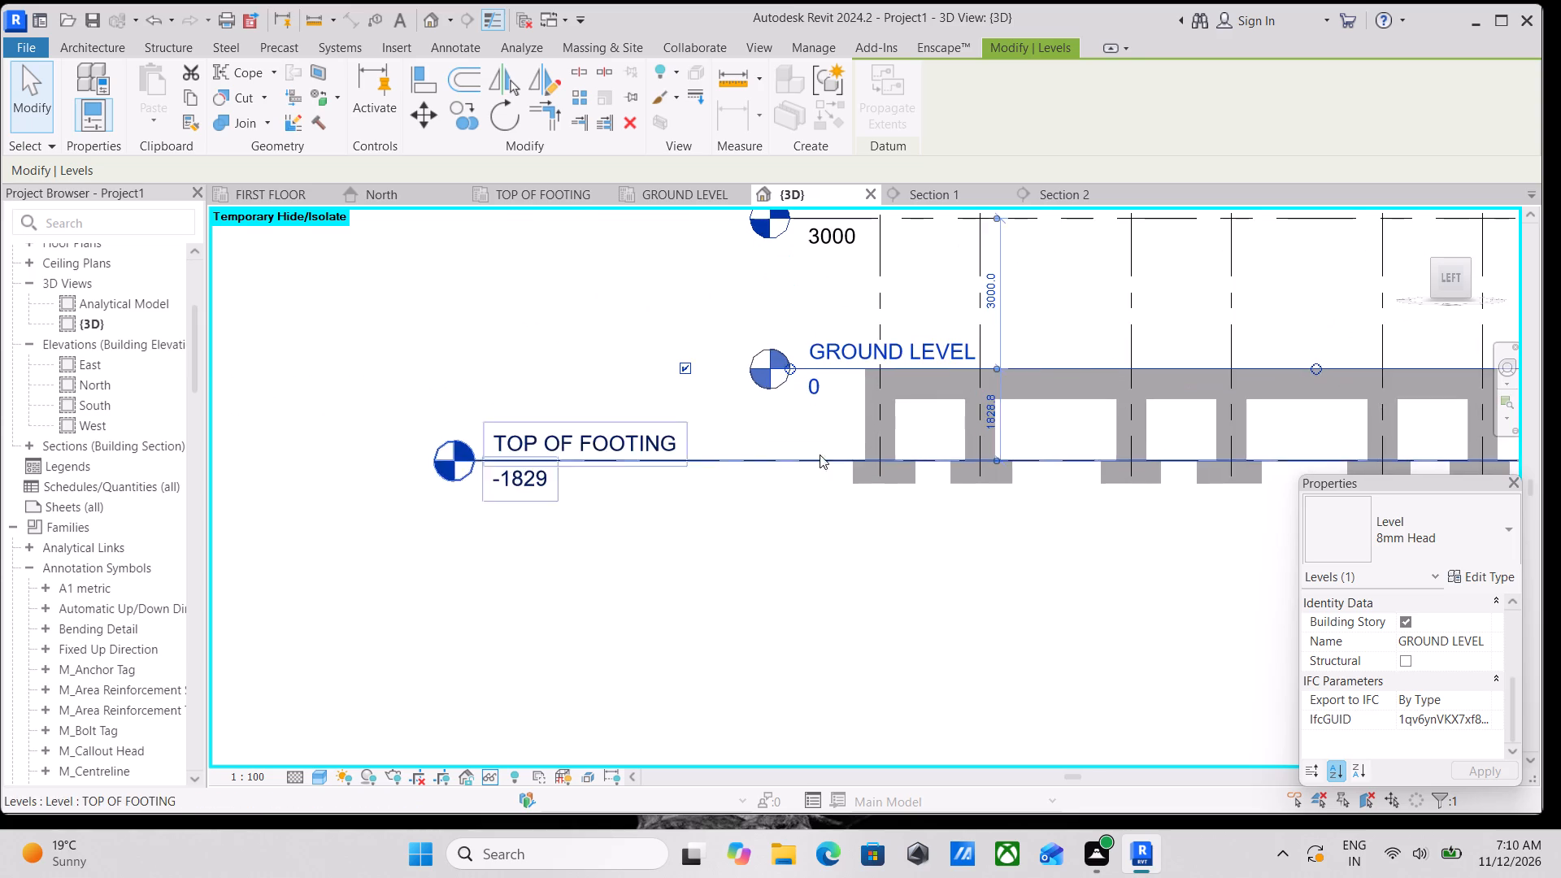
{"action": "scroll", "coordinate": [834, 425], "scroll_direction": "up", "scroll_amount": 2}
{"action": "left_click_drag", "start_coordinate": [771, 348], "coordinate": [412, 352]}
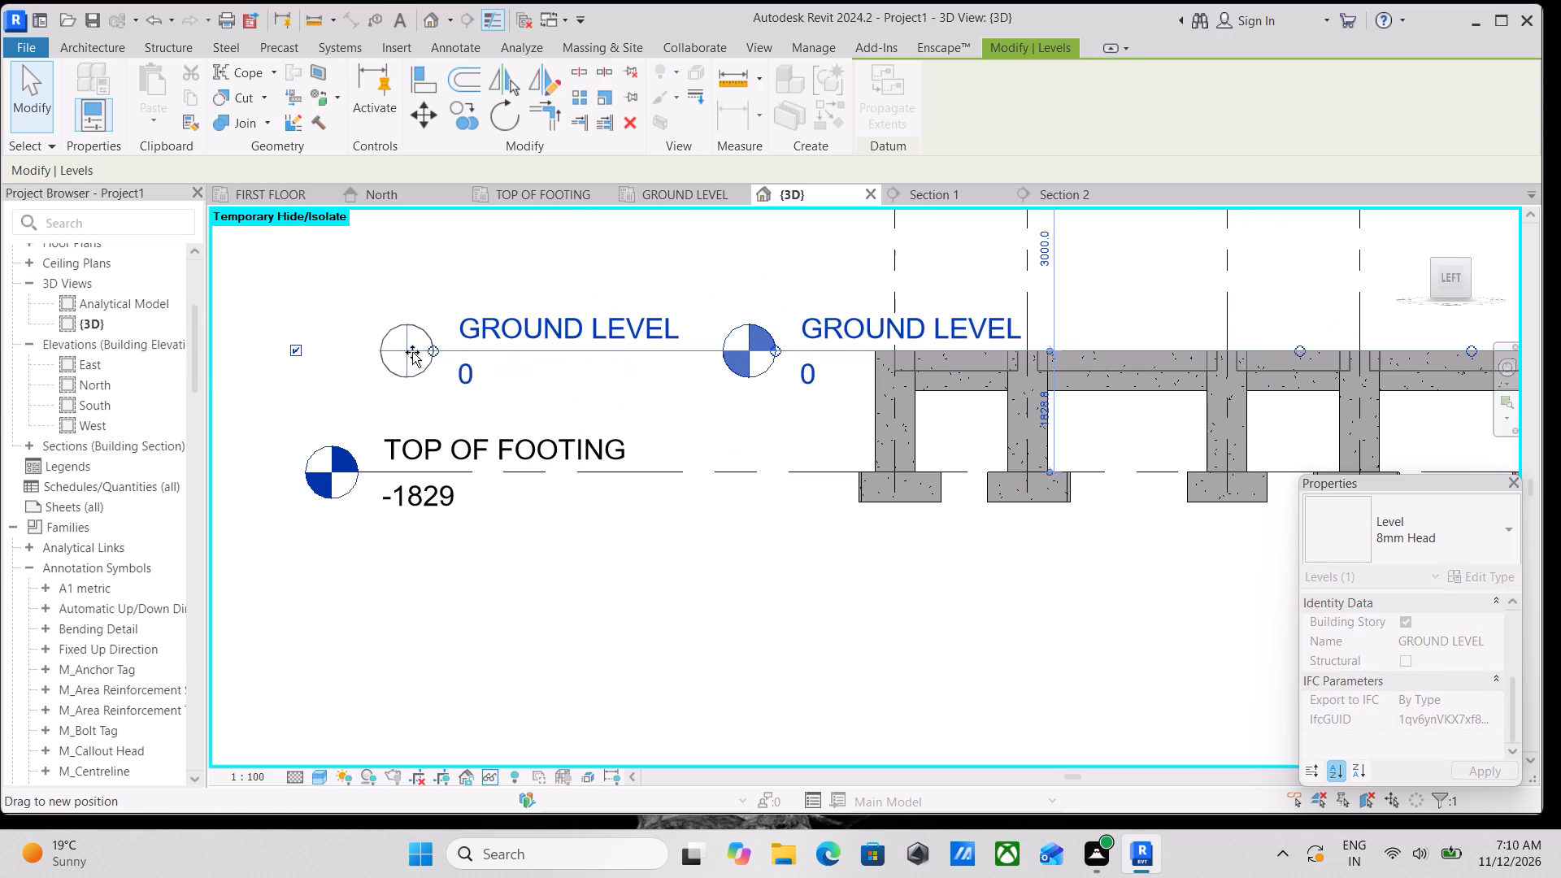
{"action": "left_click_drag", "start_coordinate": [412, 352], "coordinate": [437, 397]}
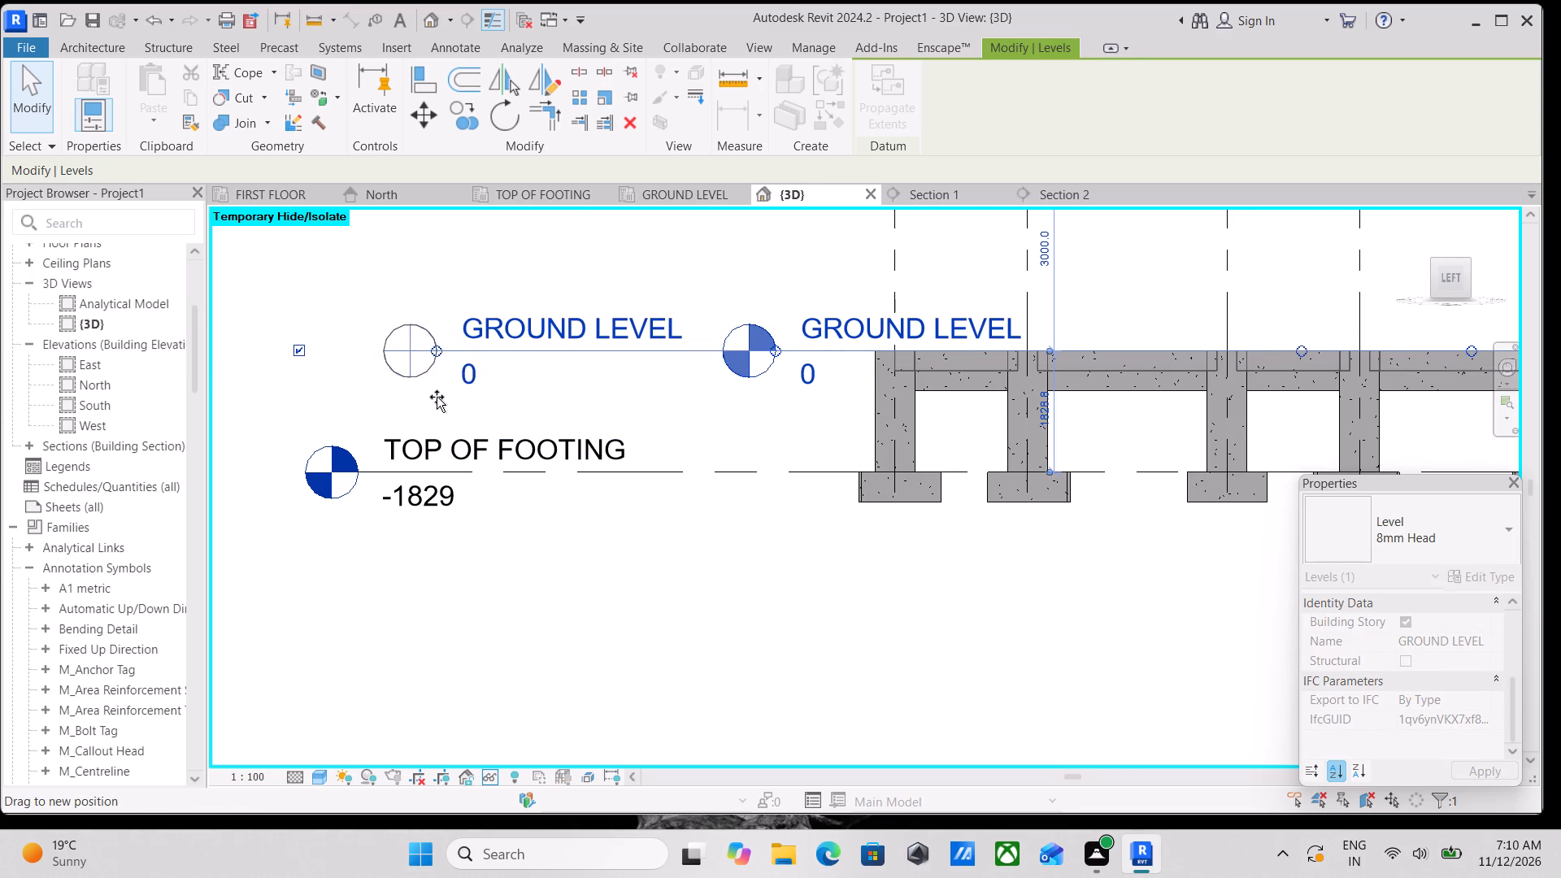
{"action": "left_click_drag", "start_coordinate": [437, 397], "coordinate": [363, 402]}
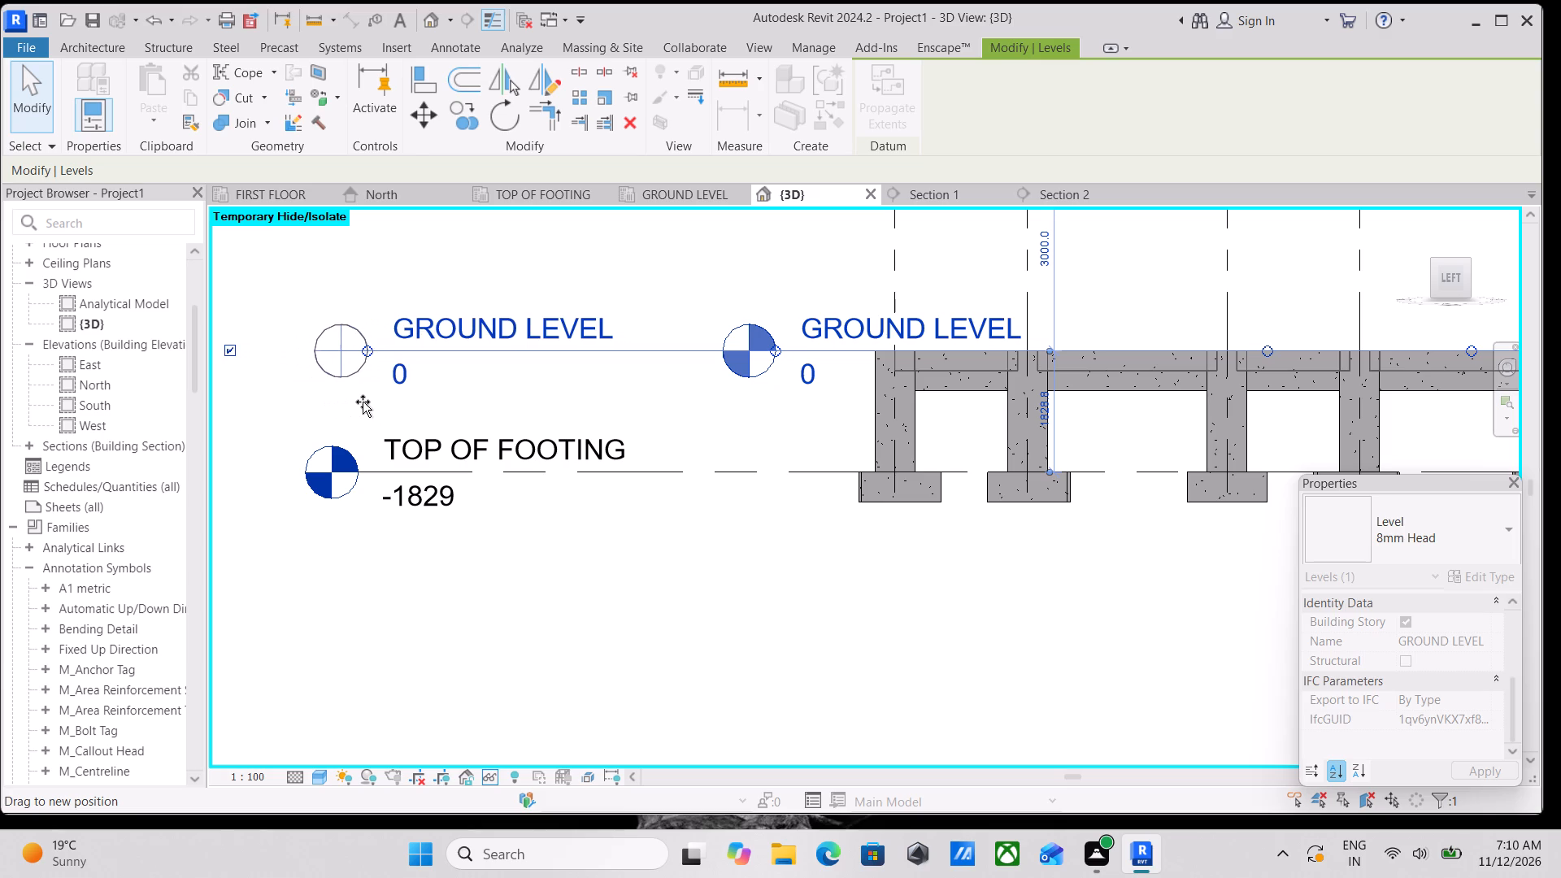
{"action": "left_click_drag", "start_coordinate": [363, 402], "coordinate": [357, 400]}
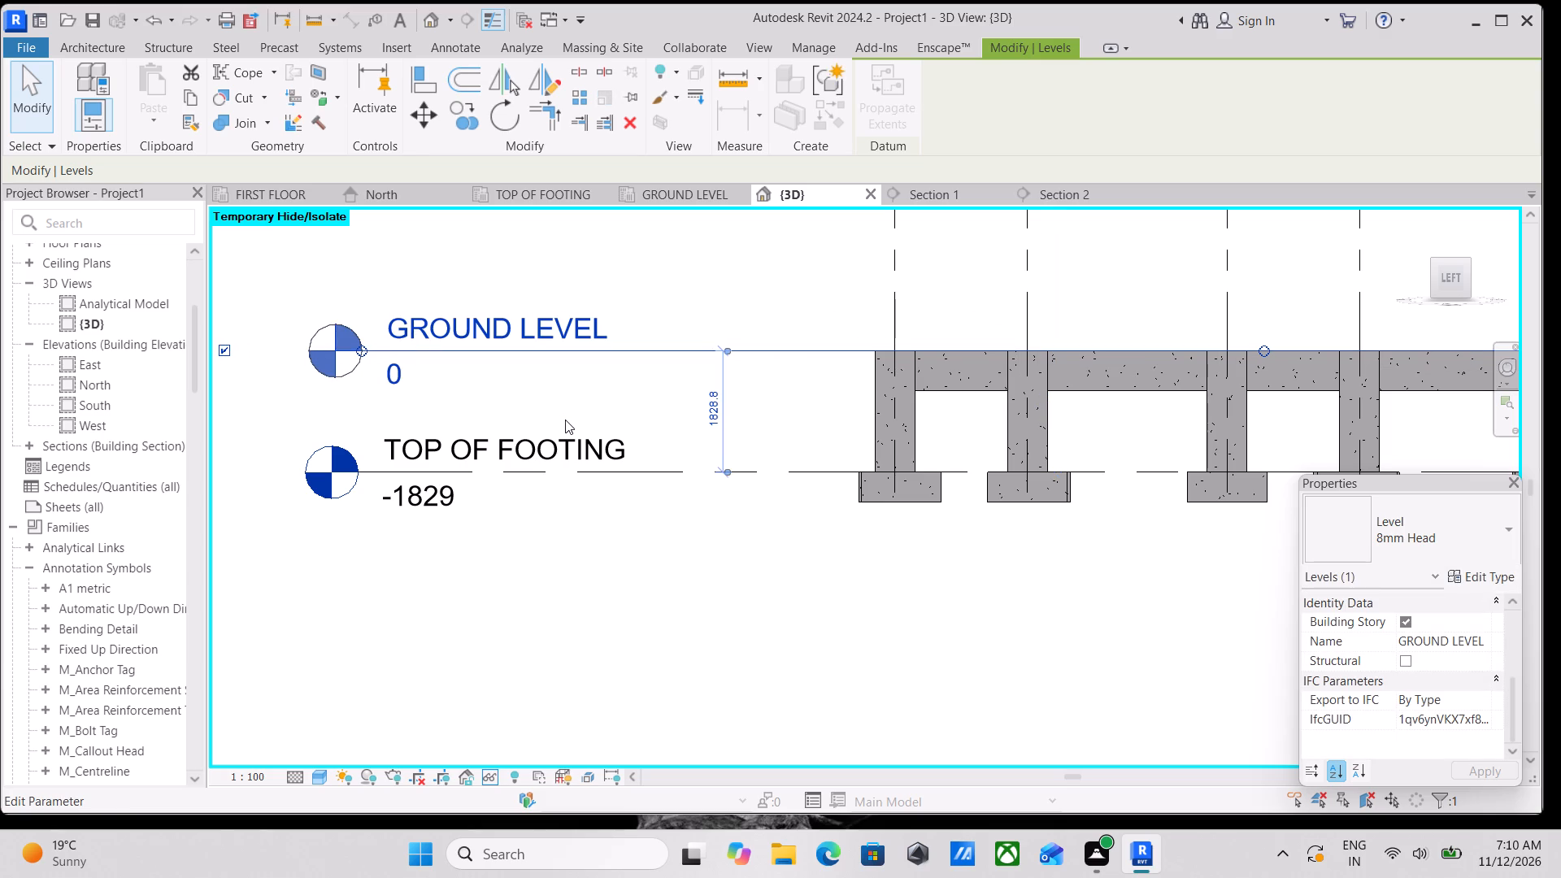
Extend the FIRST FLOOR level line outward until its head roughly lines up with the GROUND LEVEL head.
{"action": "scroll", "coordinate": [633, 440], "scroll_direction": "down", "scroll_amount": 4}
{"action": "middle_click_drag", "start_coordinate": [811, 376], "coordinate": [744, 524]}
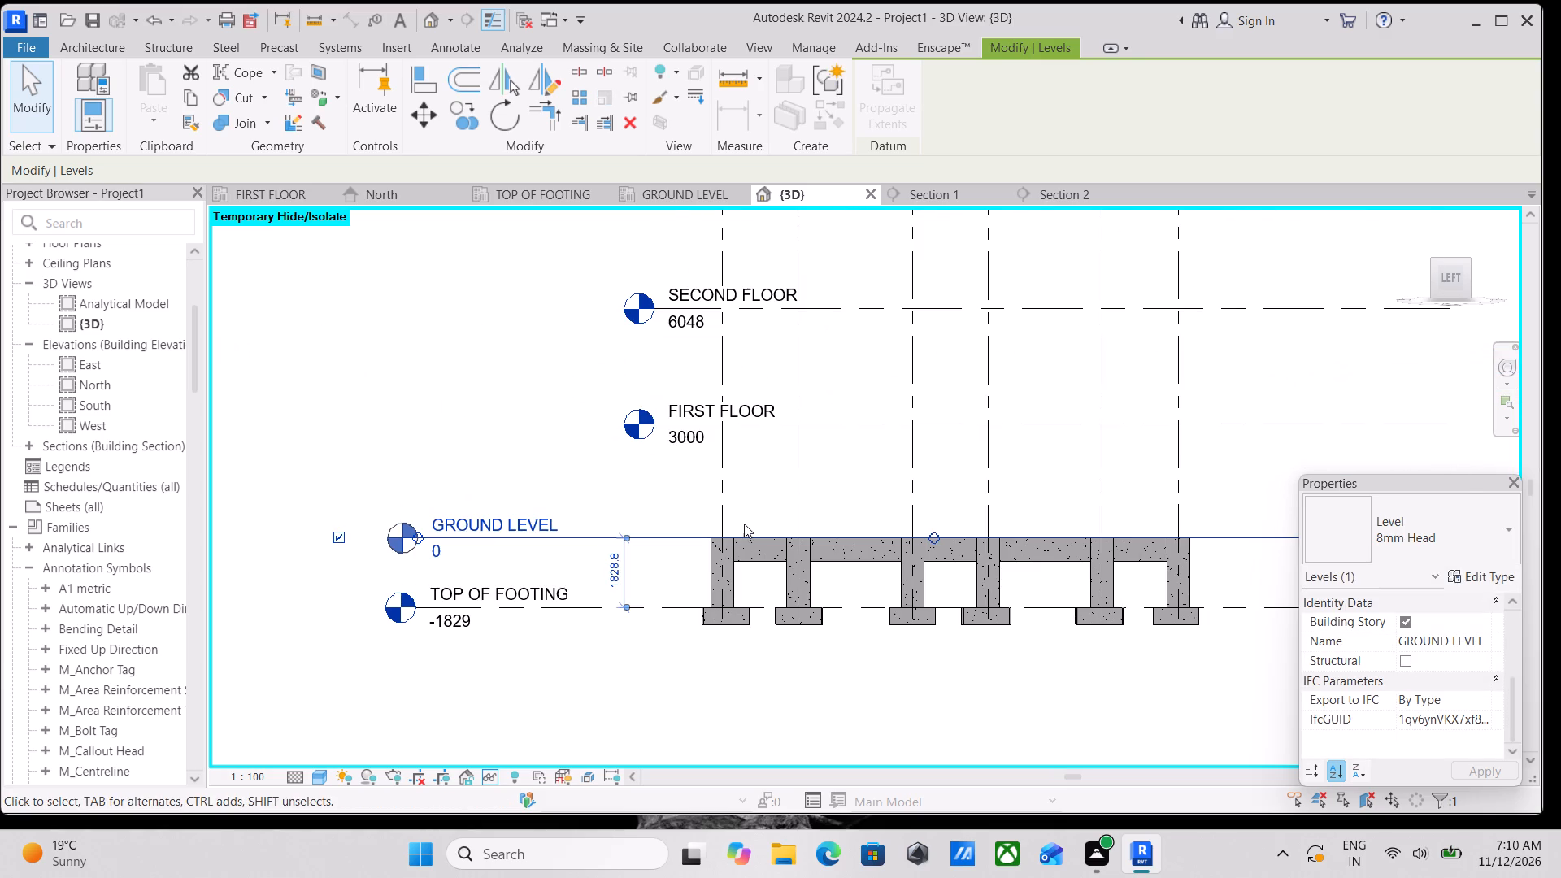
{"action": "left_click", "coordinate": [1284, 431]}
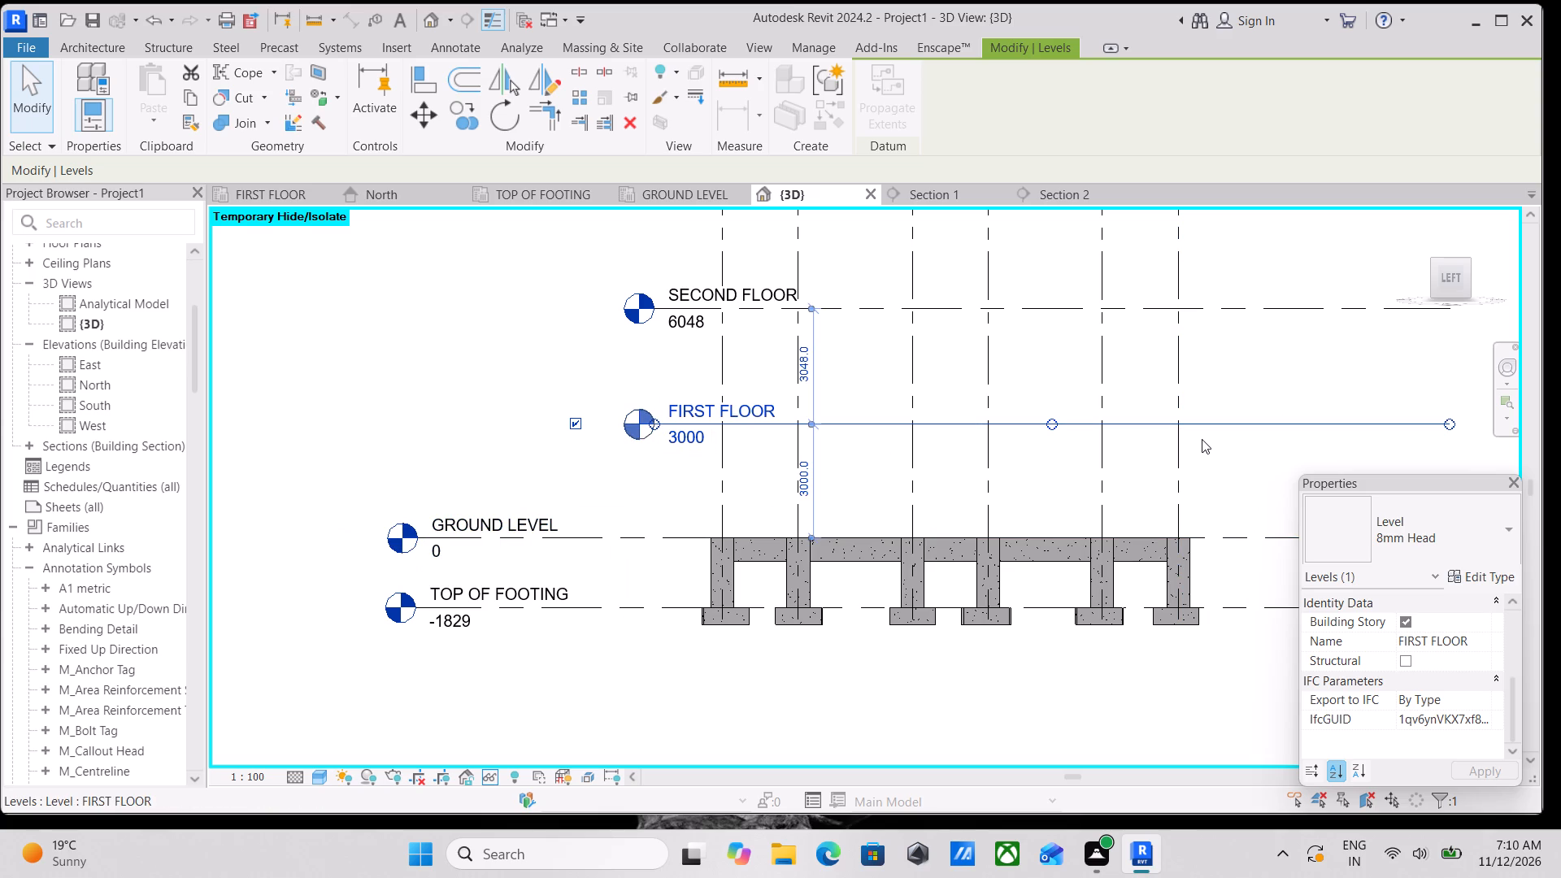
{"action": "middle_click_drag", "start_coordinate": [787, 462], "coordinate": [1312, 489]}
{"action": "scroll", "coordinate": [1312, 489], "scroll_direction": "up", "scroll_amount": 1}
{"action": "scroll", "coordinate": [1166, 442], "scroll_direction": "up", "scroll_amount": 1}
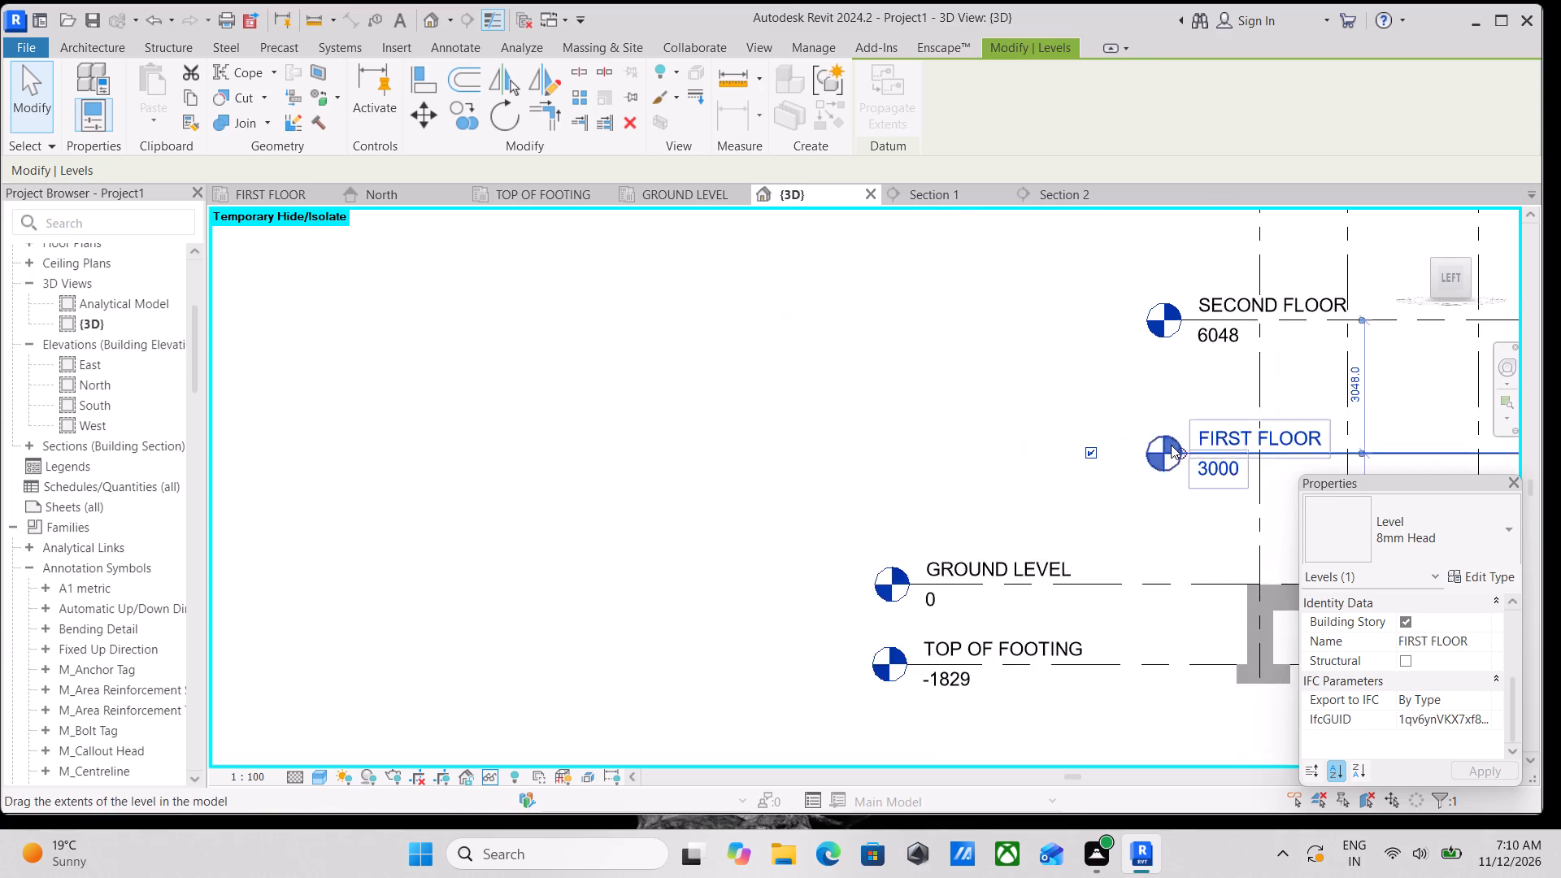
{"action": "scroll", "coordinate": [1171, 445], "scroll_direction": "up", "scroll_amount": 1}
{"action": "left_click_drag", "start_coordinate": [1182, 457], "coordinate": [846, 512]}
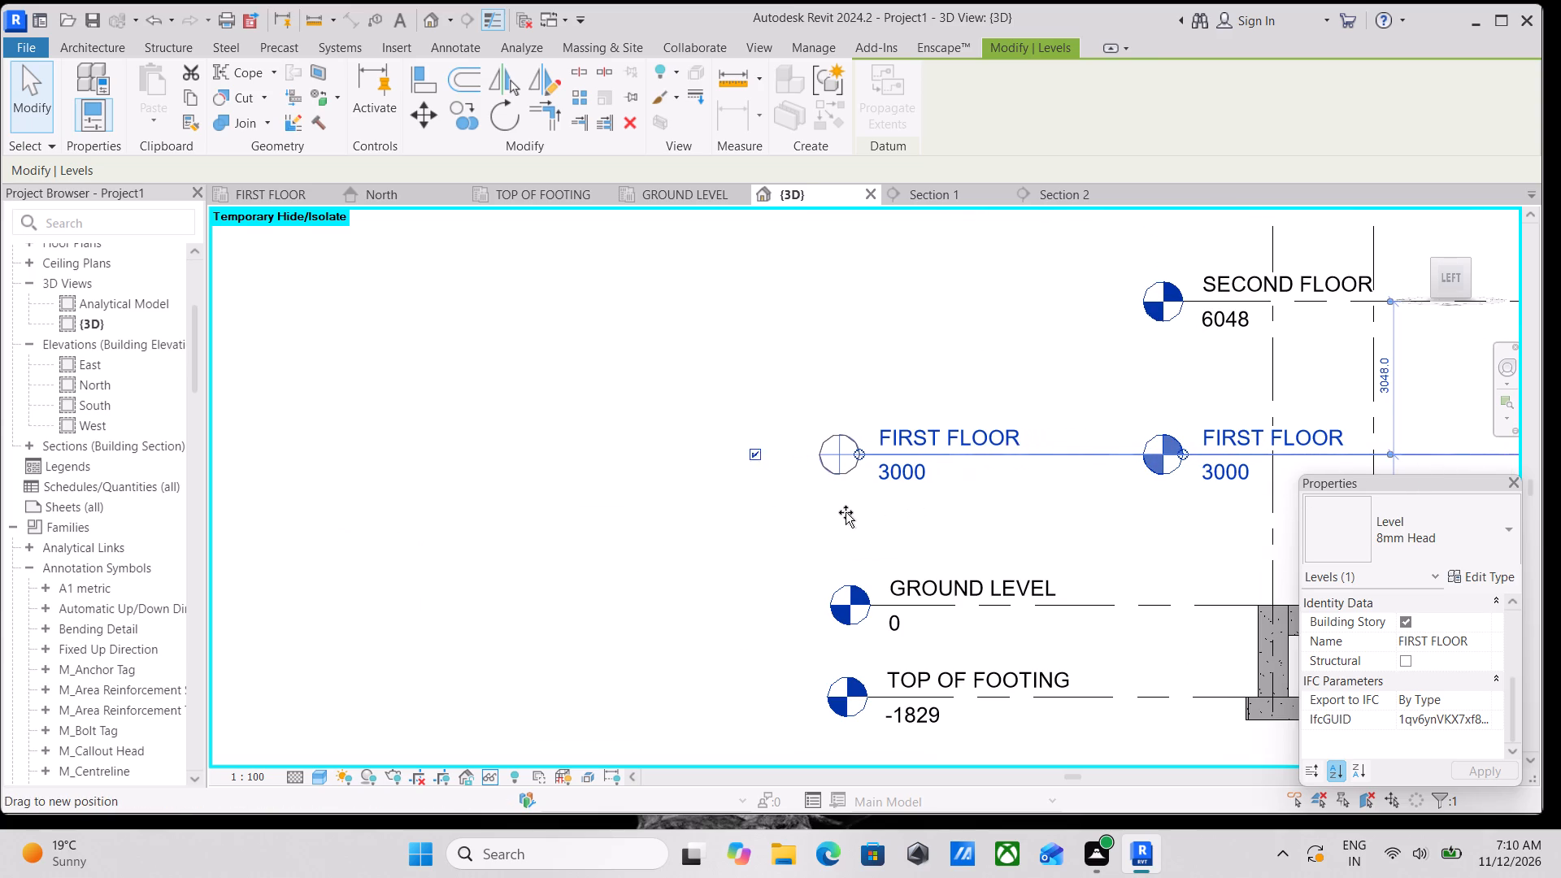
{"action": "left_click_drag", "start_coordinate": [846, 512], "coordinate": [876, 521]}
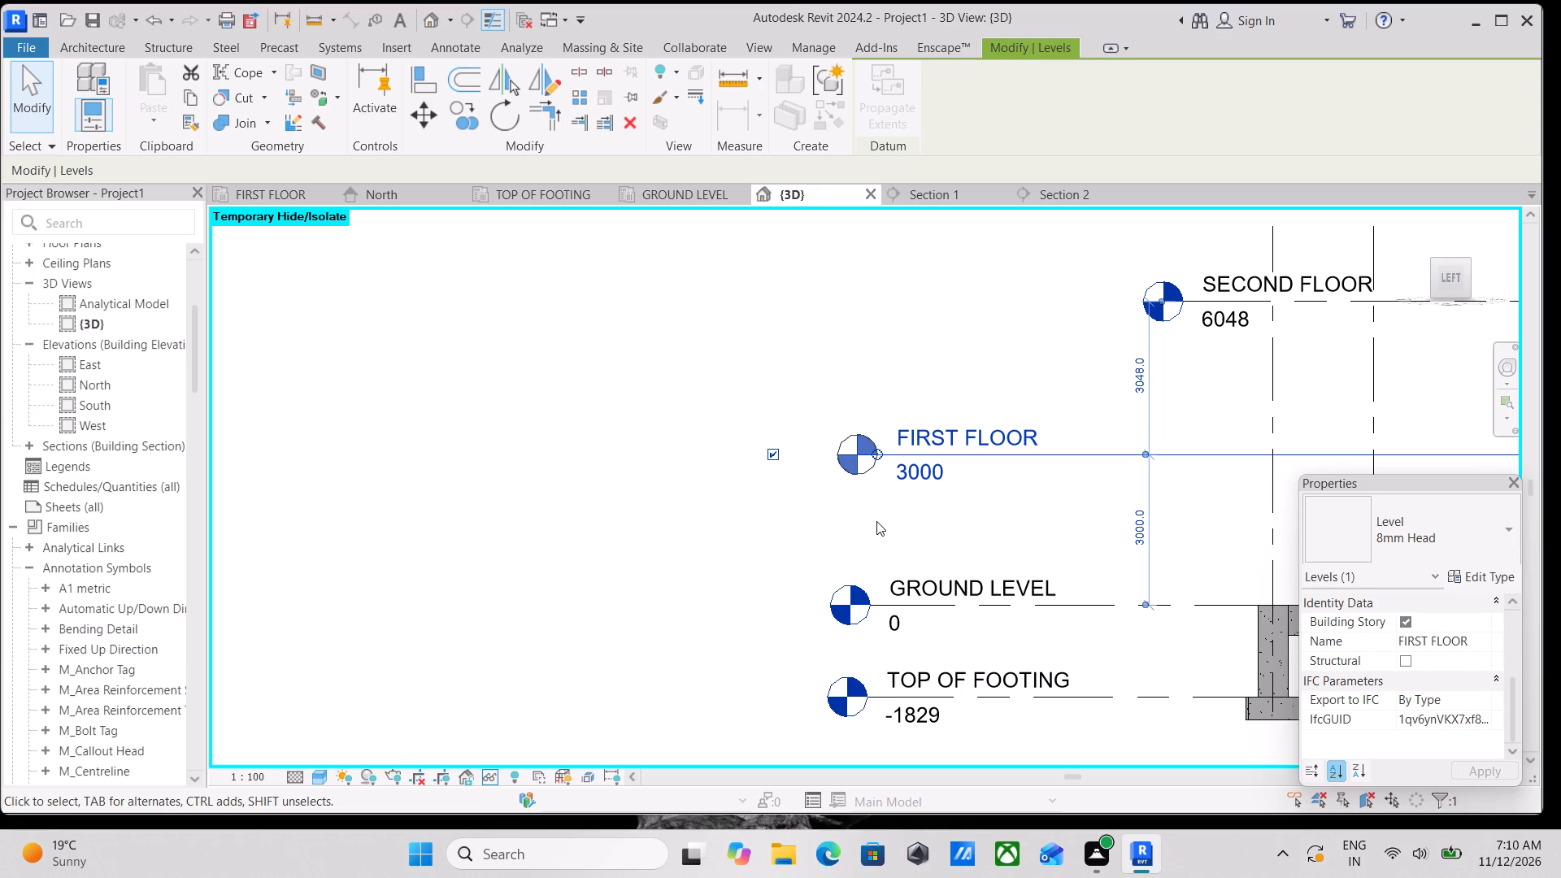
Extend the SECOND FLOOR level line outward until its head roughly lines up with the FIRST FLOOR head.
{"action": "scroll", "coordinate": [897, 502], "scroll_direction": "down", "scroll_amount": 3}
{"action": "middle_click_drag", "start_coordinate": [923, 475], "coordinate": [788, 474]}
{"action": "middle_click_drag", "start_coordinate": [1239, 429], "coordinate": [1028, 454]}
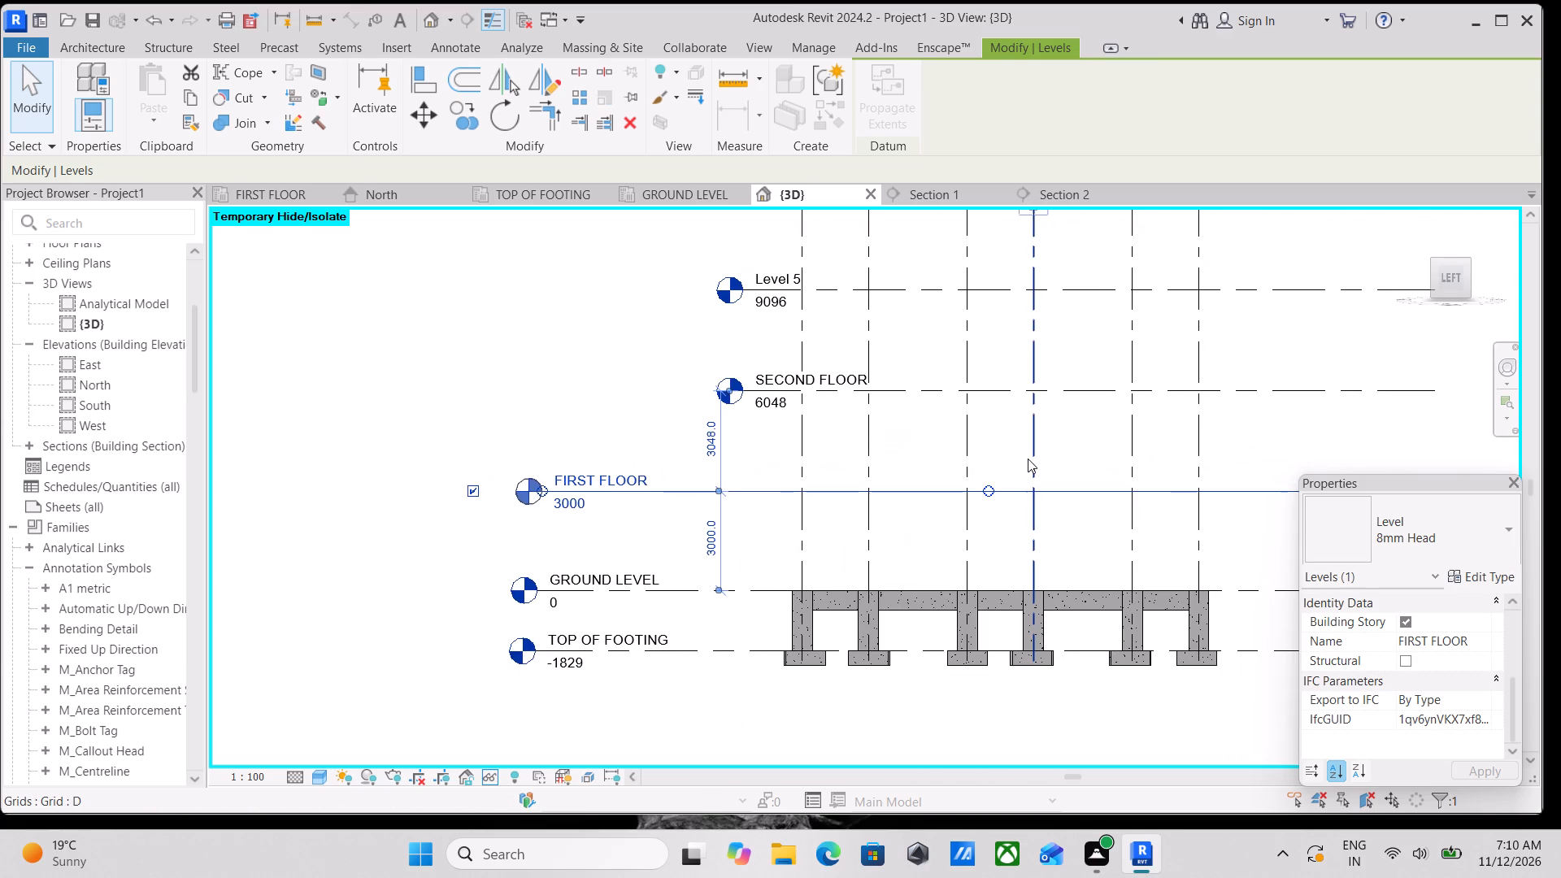
{"action": "scroll", "coordinate": [1034, 451], "scroll_direction": "down", "scroll_amount": 2}
{"action": "middle_click_drag", "start_coordinate": [1026, 451], "coordinate": [937, 483]}
{"action": "left_click", "coordinate": [1220, 441]}
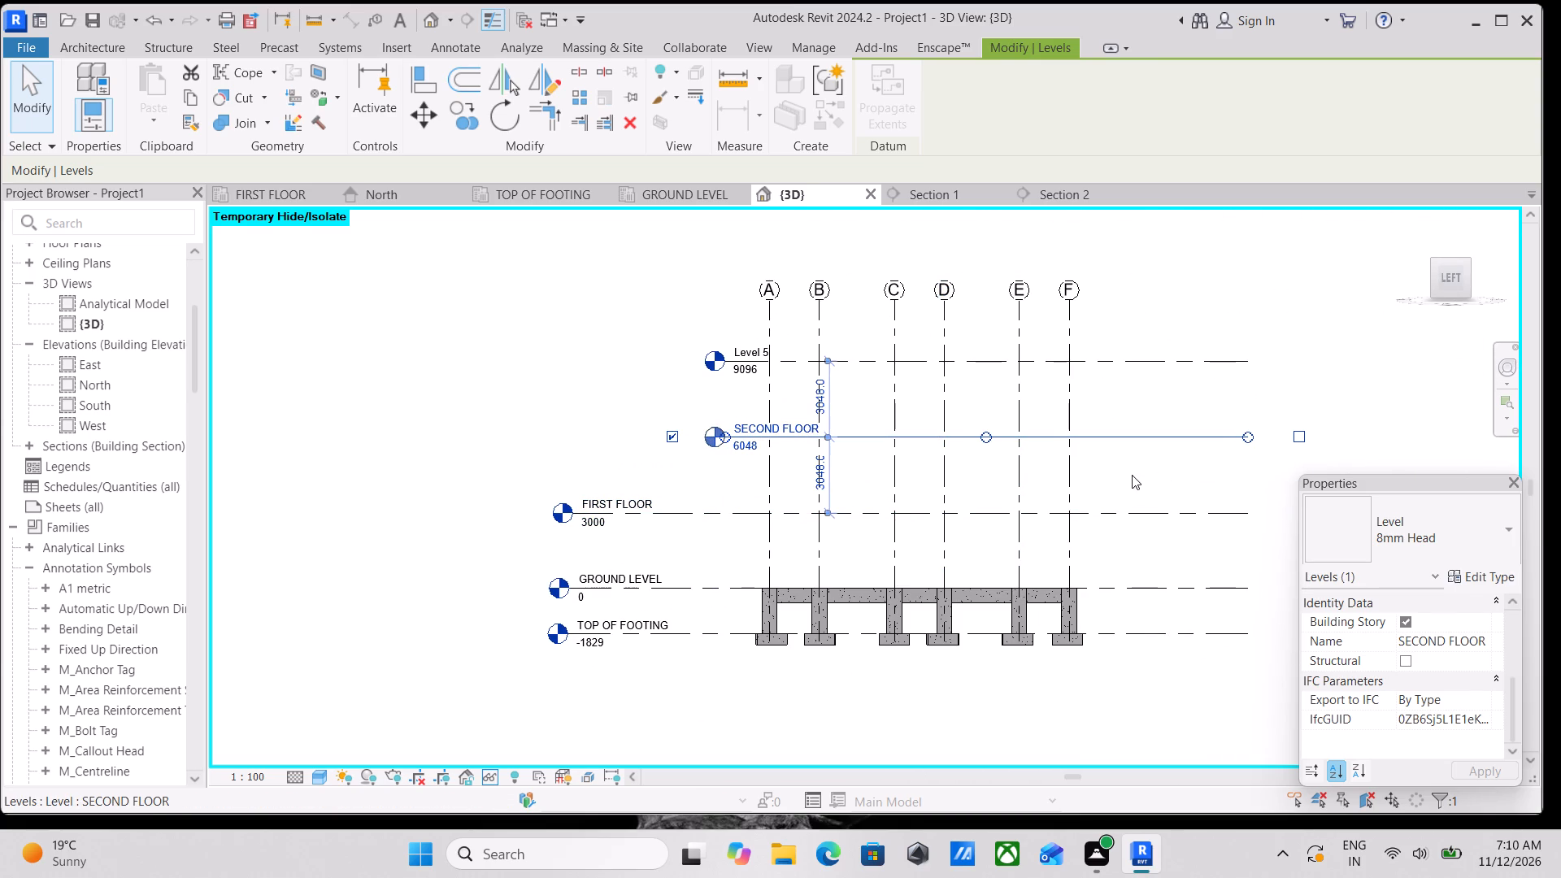
{"action": "middle_click_drag", "start_coordinate": [1137, 476], "coordinate": [1482, 506]}
{"action": "scroll", "coordinate": [1133, 484], "scroll_direction": "up", "scroll_amount": 3}
{"action": "scroll", "coordinate": [1046, 478], "scroll_direction": "up", "scroll_amount": 3}
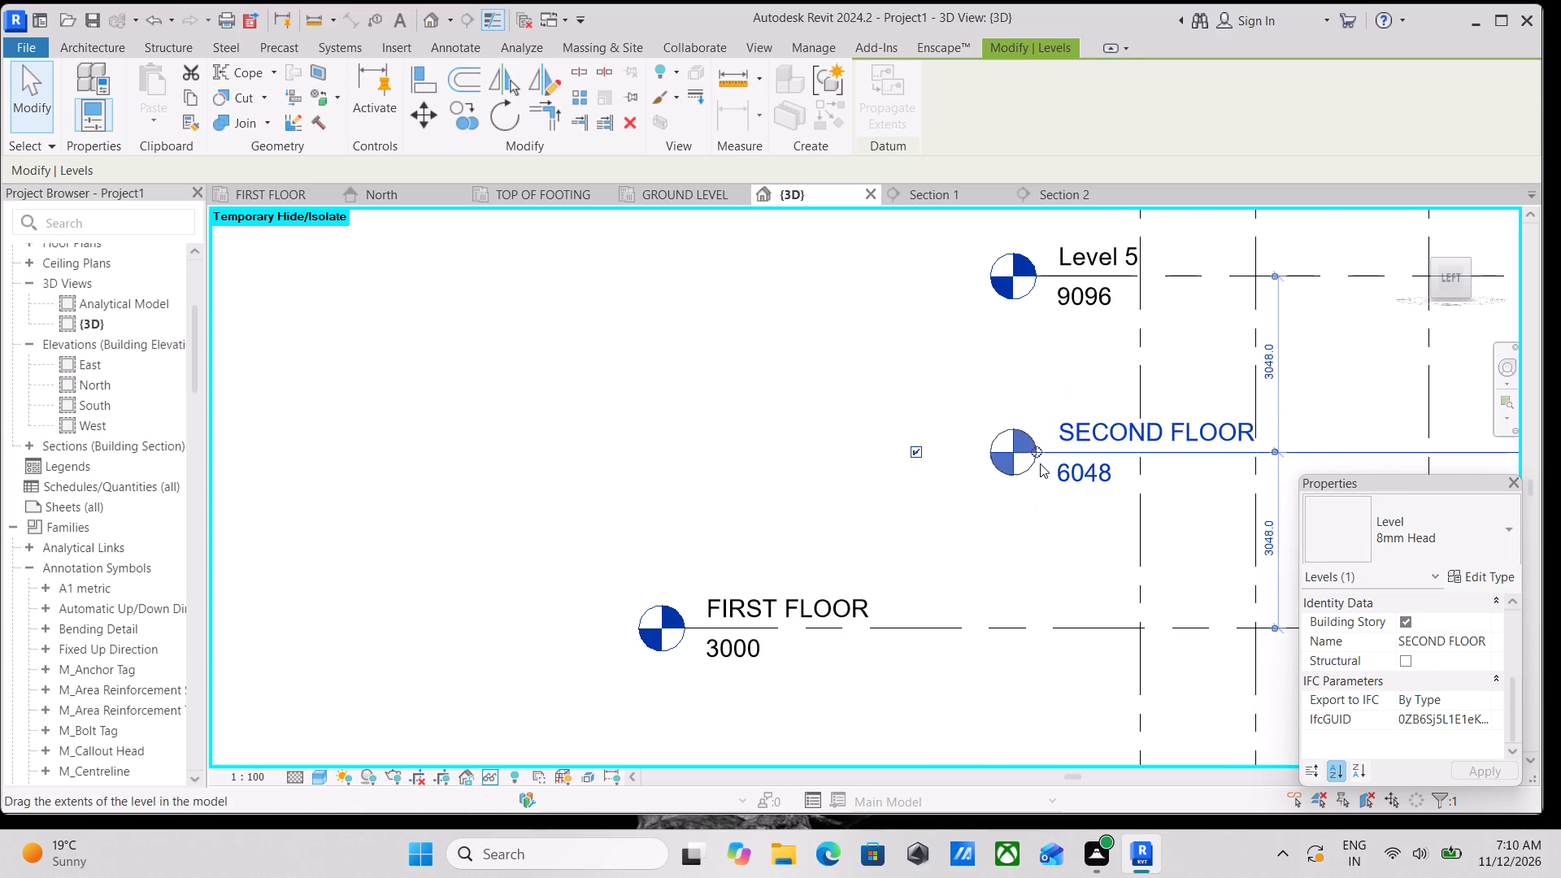
{"action": "left_click_drag", "start_coordinate": [1034, 446], "coordinate": [637, 491]}
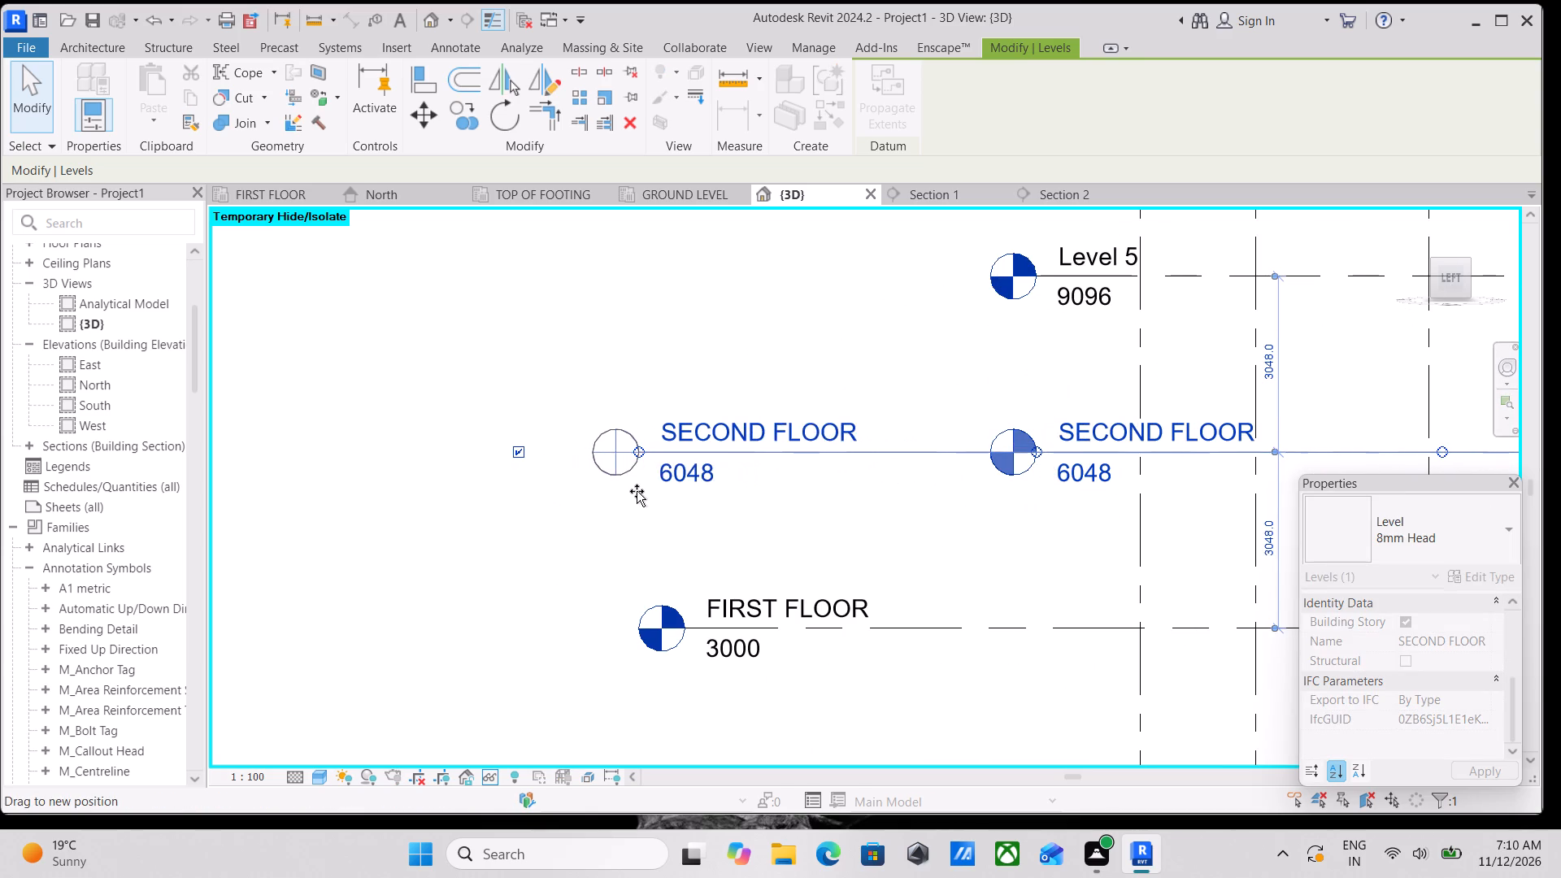
{"action": "left_click_drag", "start_coordinate": [637, 491], "coordinate": [694, 504]}
Extend the Level 5 line outward until its head roughly lines up with the SECOND FLOOR head.
{"action": "scroll", "coordinate": [875, 513], "scroll_direction": "down", "scroll_amount": 4}
{"action": "middle_click_drag", "start_coordinate": [1059, 431], "coordinate": [885, 446]}
{"action": "scroll", "coordinate": [885, 446], "scroll_direction": "up", "scroll_amount": 1}
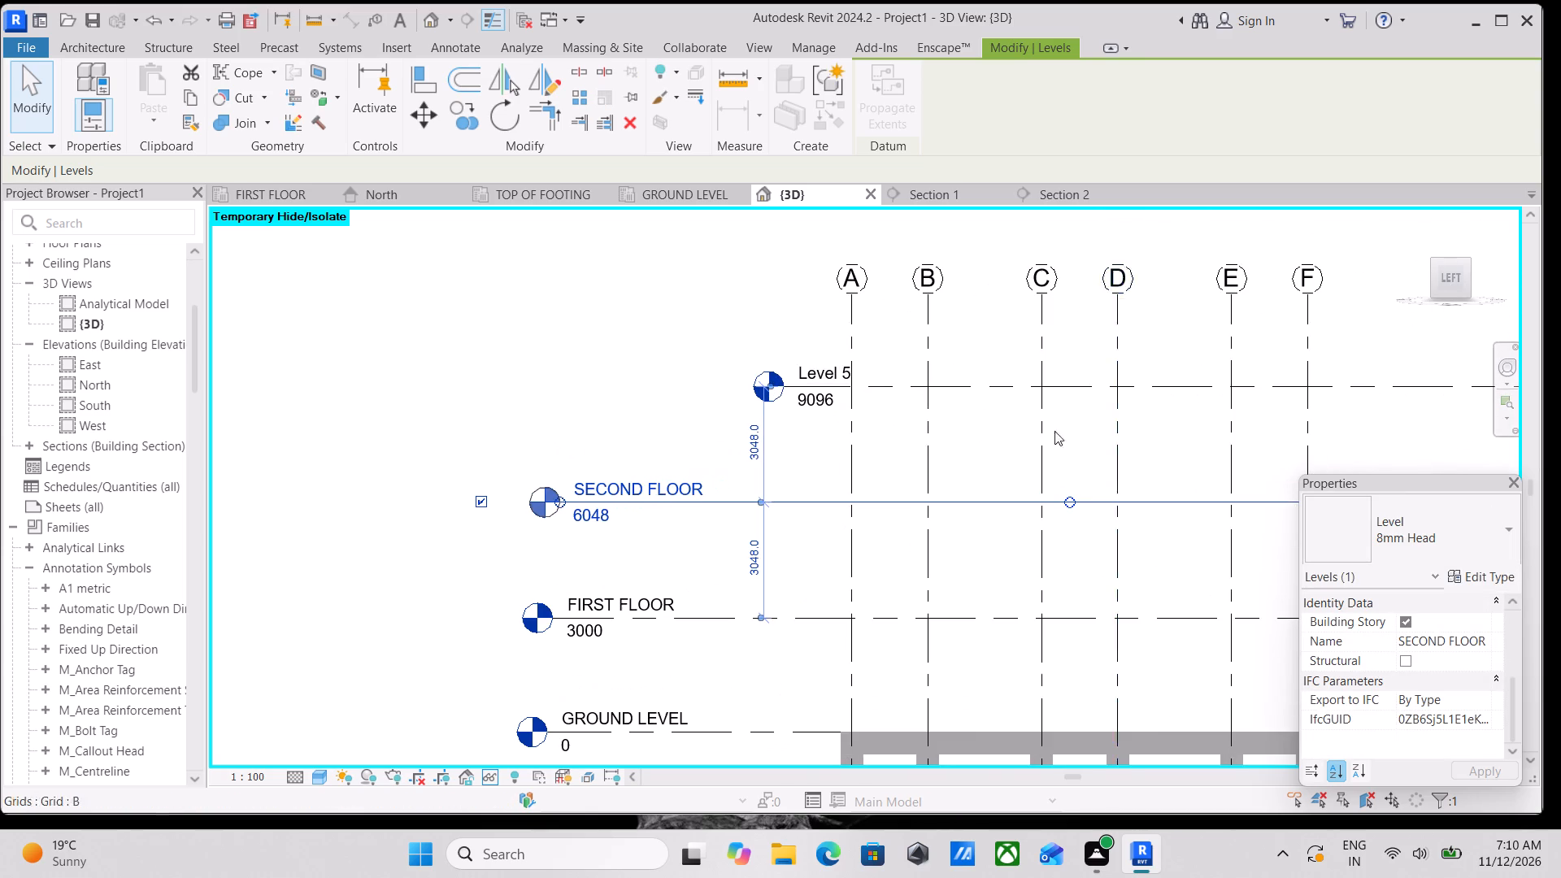
{"action": "left_click", "coordinate": [1371, 386]}
{"action": "scroll", "coordinate": [1126, 437], "scroll_direction": "down", "scroll_amount": 1}
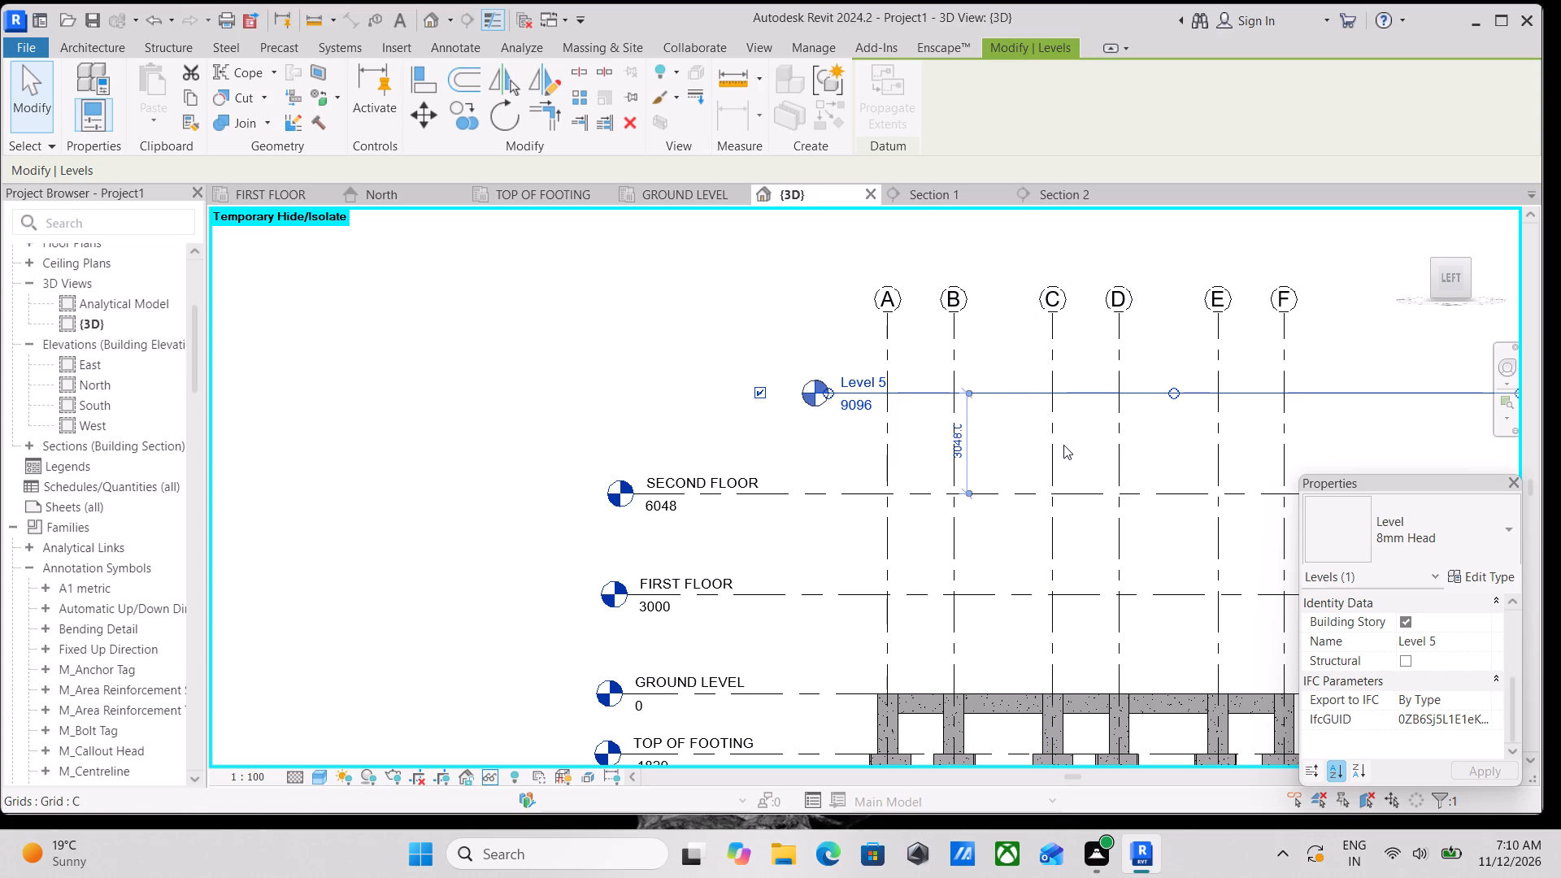
{"action": "scroll", "coordinate": [907, 418], "scroll_direction": "down", "scroll_amount": 1}
{"action": "middle_click_drag", "start_coordinate": [871, 426], "coordinate": [1272, 424]}
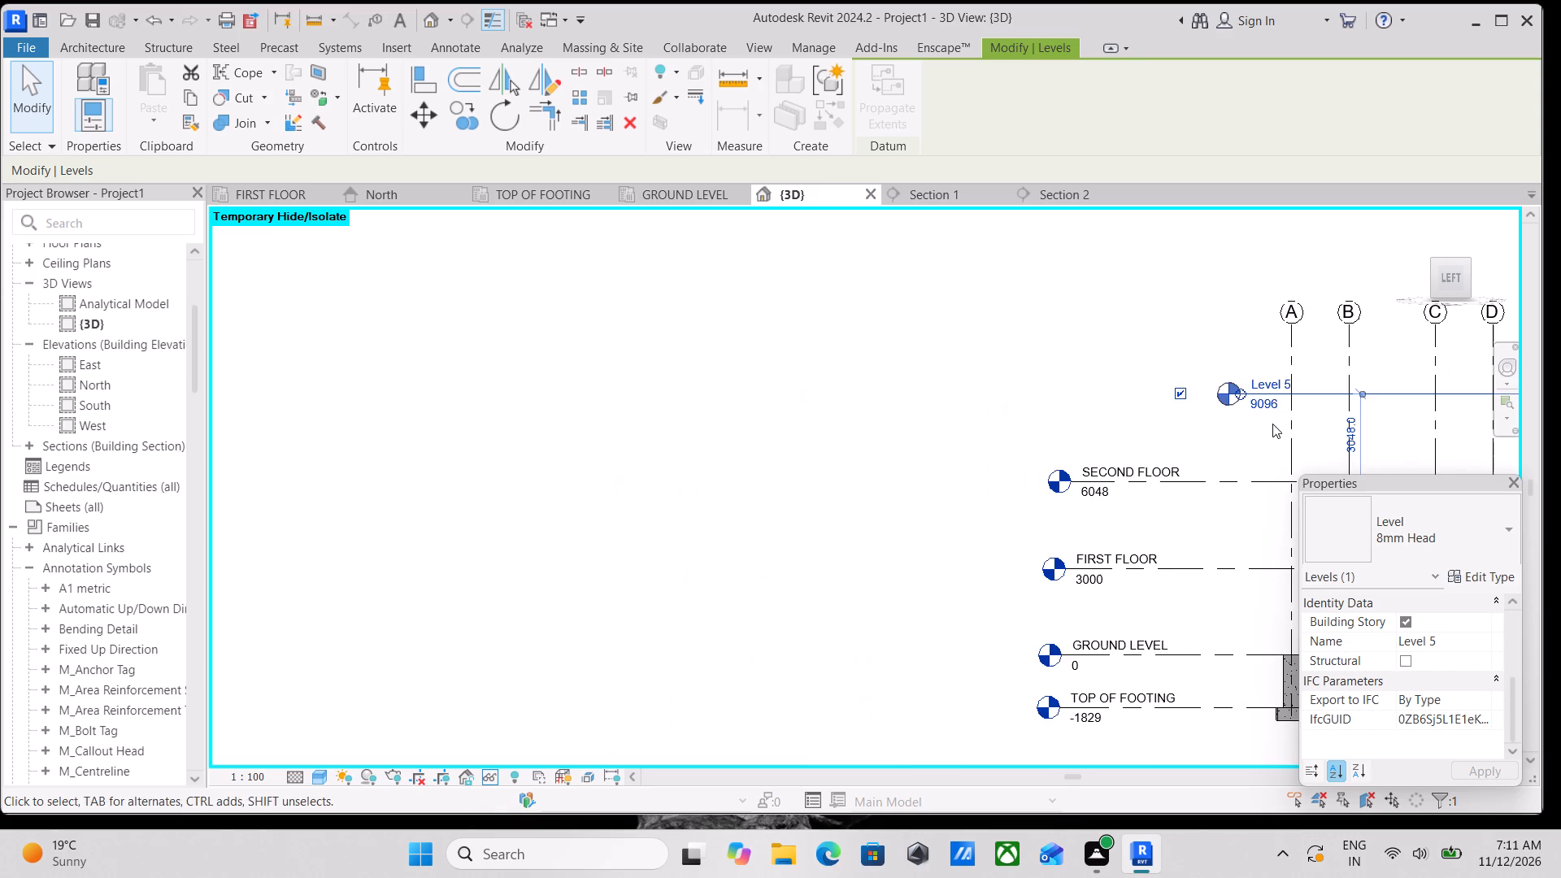
{"action": "scroll", "coordinate": [1216, 380], "scroll_direction": "up", "scroll_amount": 2}
{"action": "left_click_drag", "start_coordinate": [1246, 393], "coordinate": [1241, 393]}
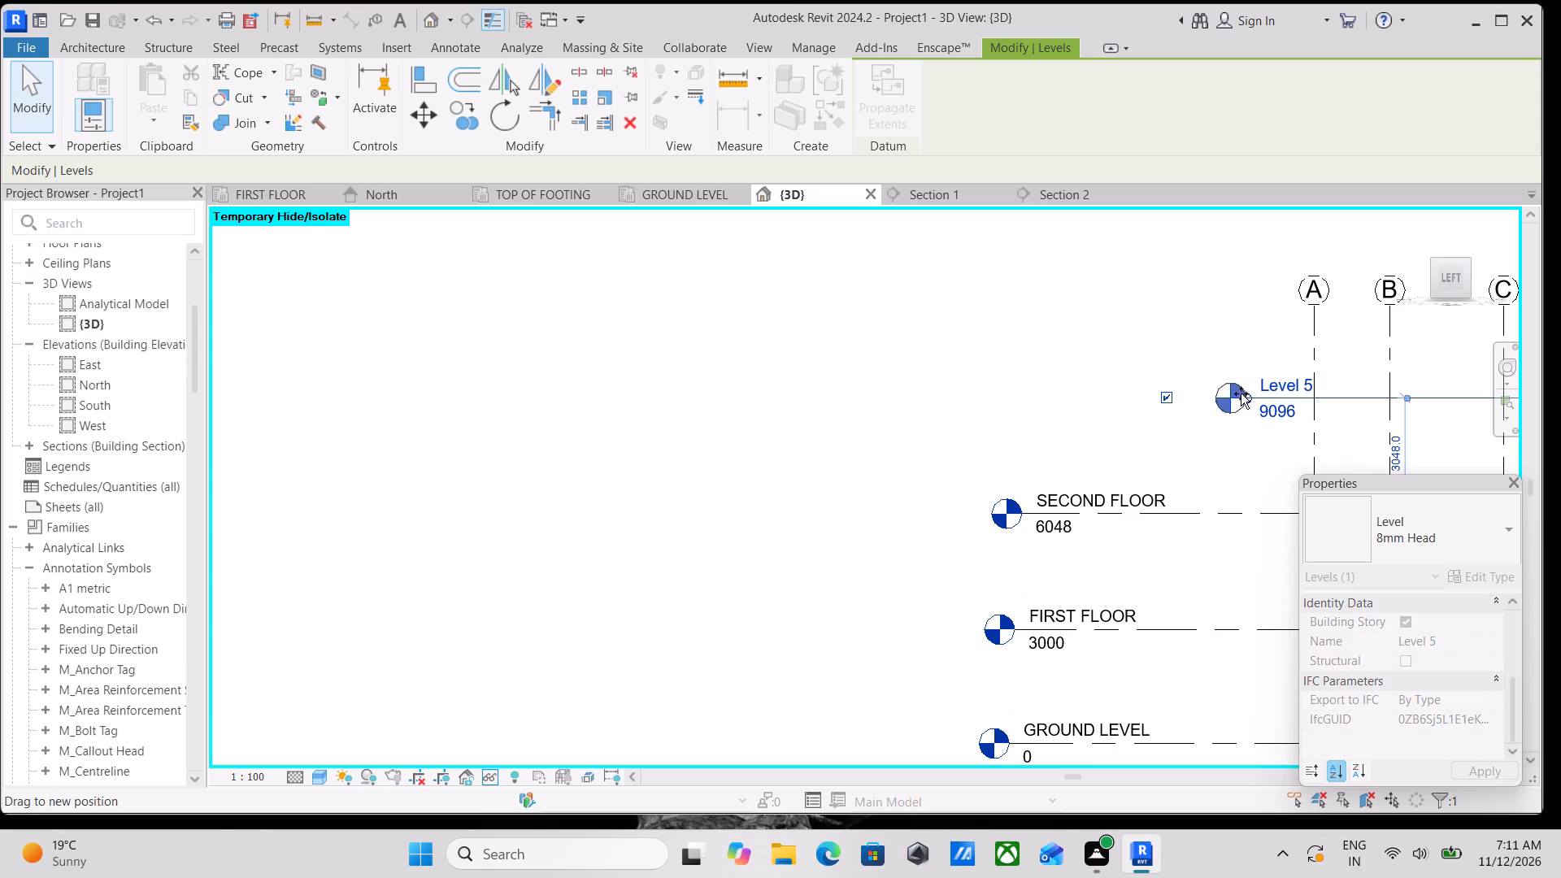
{"action": "left_click_drag", "start_coordinate": [1241, 393], "coordinate": [1007, 396]}
Examine the level heads and elevation labels beside the building, from TOP OF FOOTING up to Level 5.
{"action": "scroll", "coordinate": [1064, 403], "scroll_direction": "down", "scroll_amount": 1}
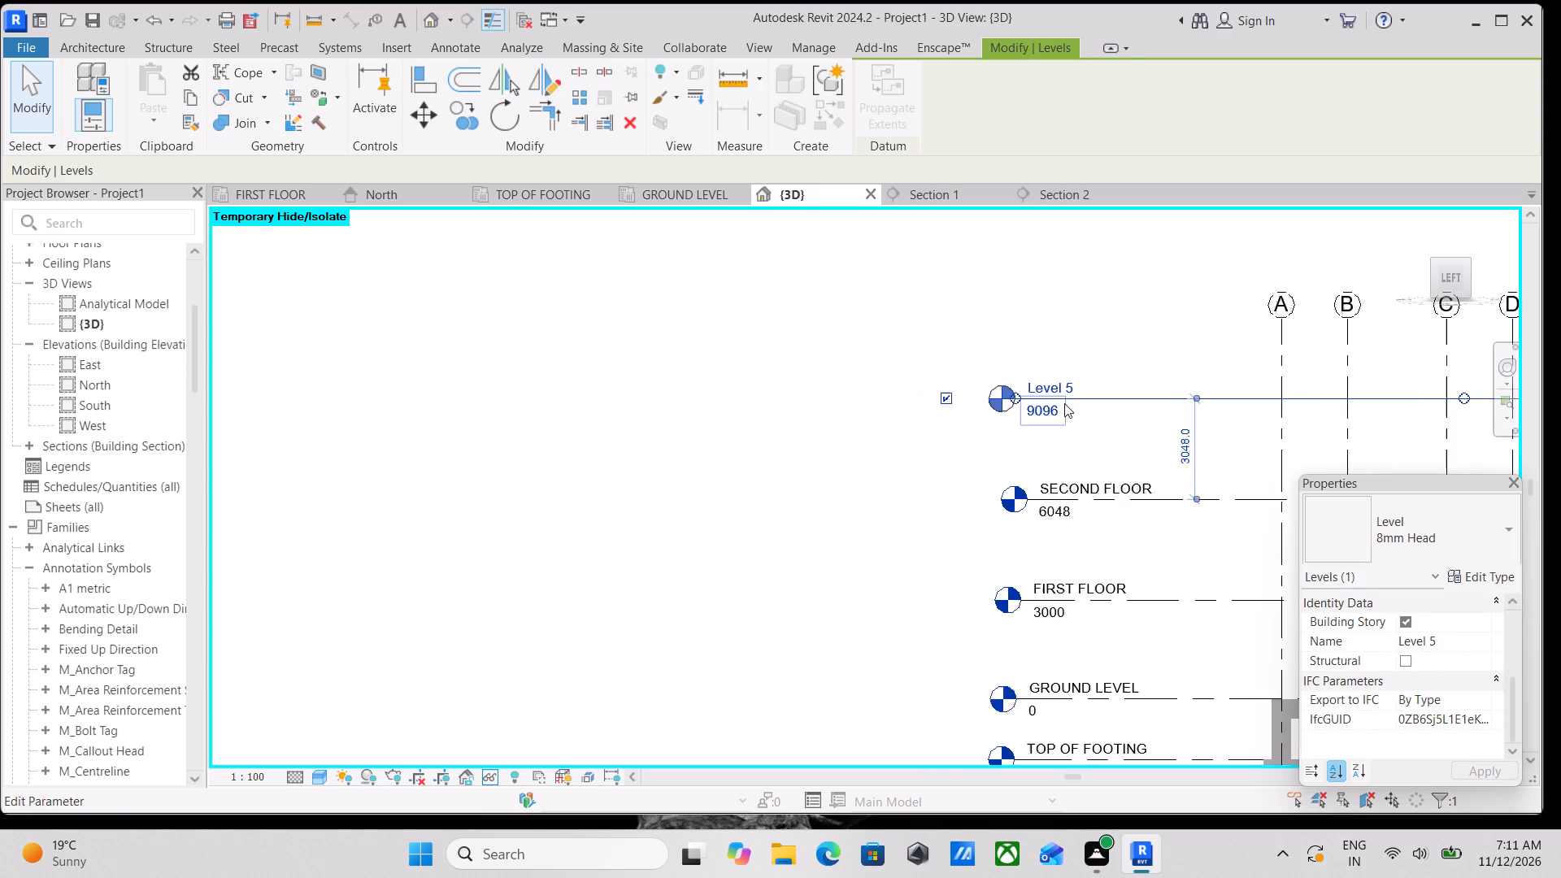
{"action": "scroll", "coordinate": [1064, 403], "scroll_direction": "down", "scroll_amount": 3}
{"action": "middle_click_drag", "start_coordinate": [1090, 382], "coordinate": [1069, 350]}
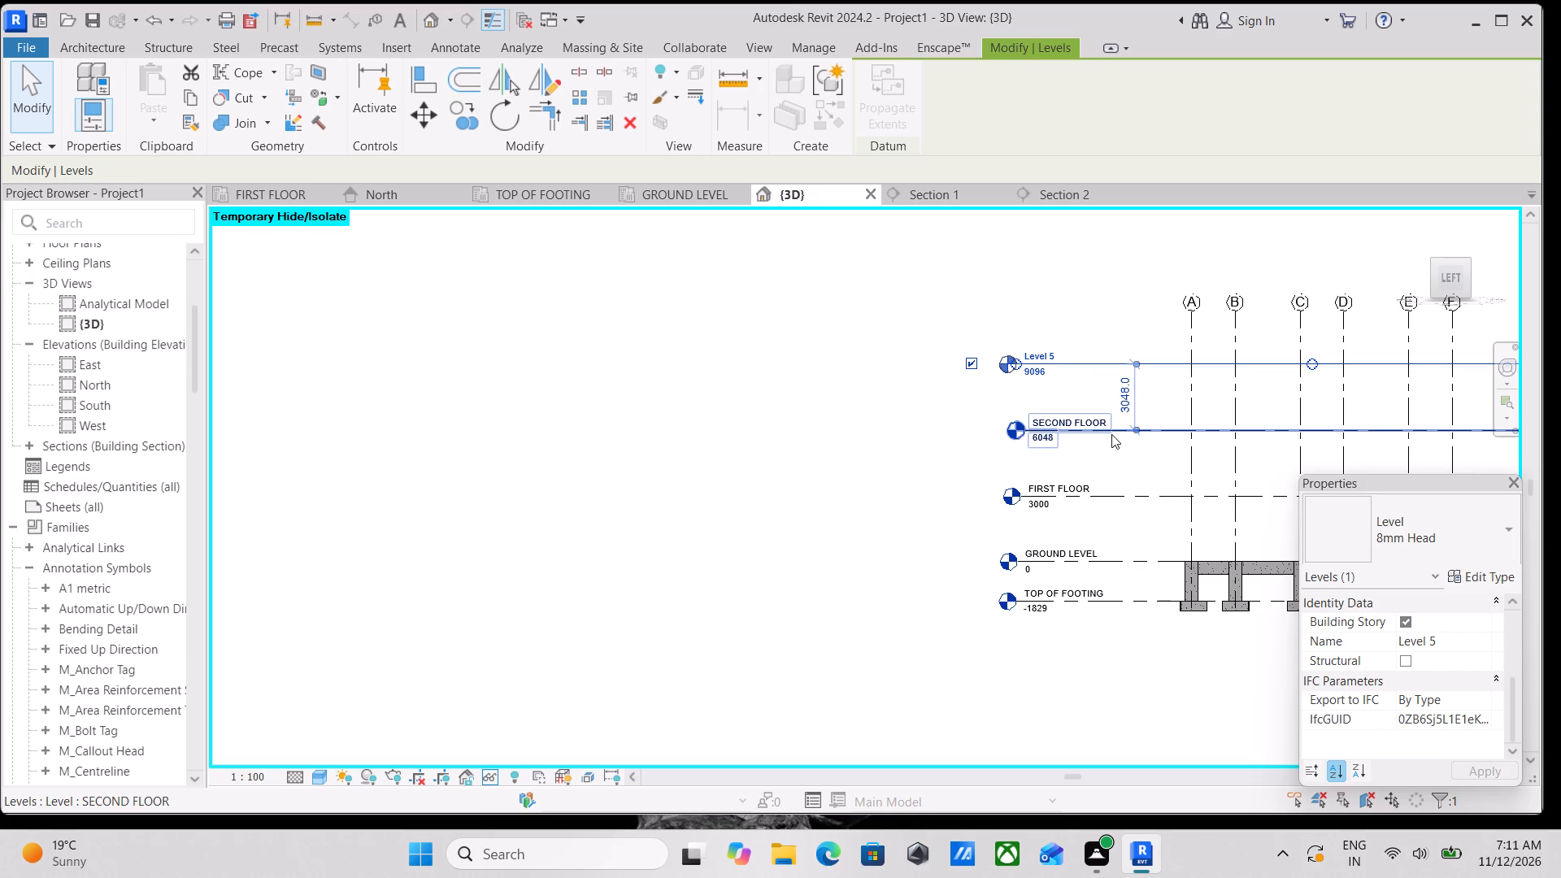
{"action": "scroll", "coordinate": [1102, 418], "scroll_direction": "up", "scroll_amount": 6}
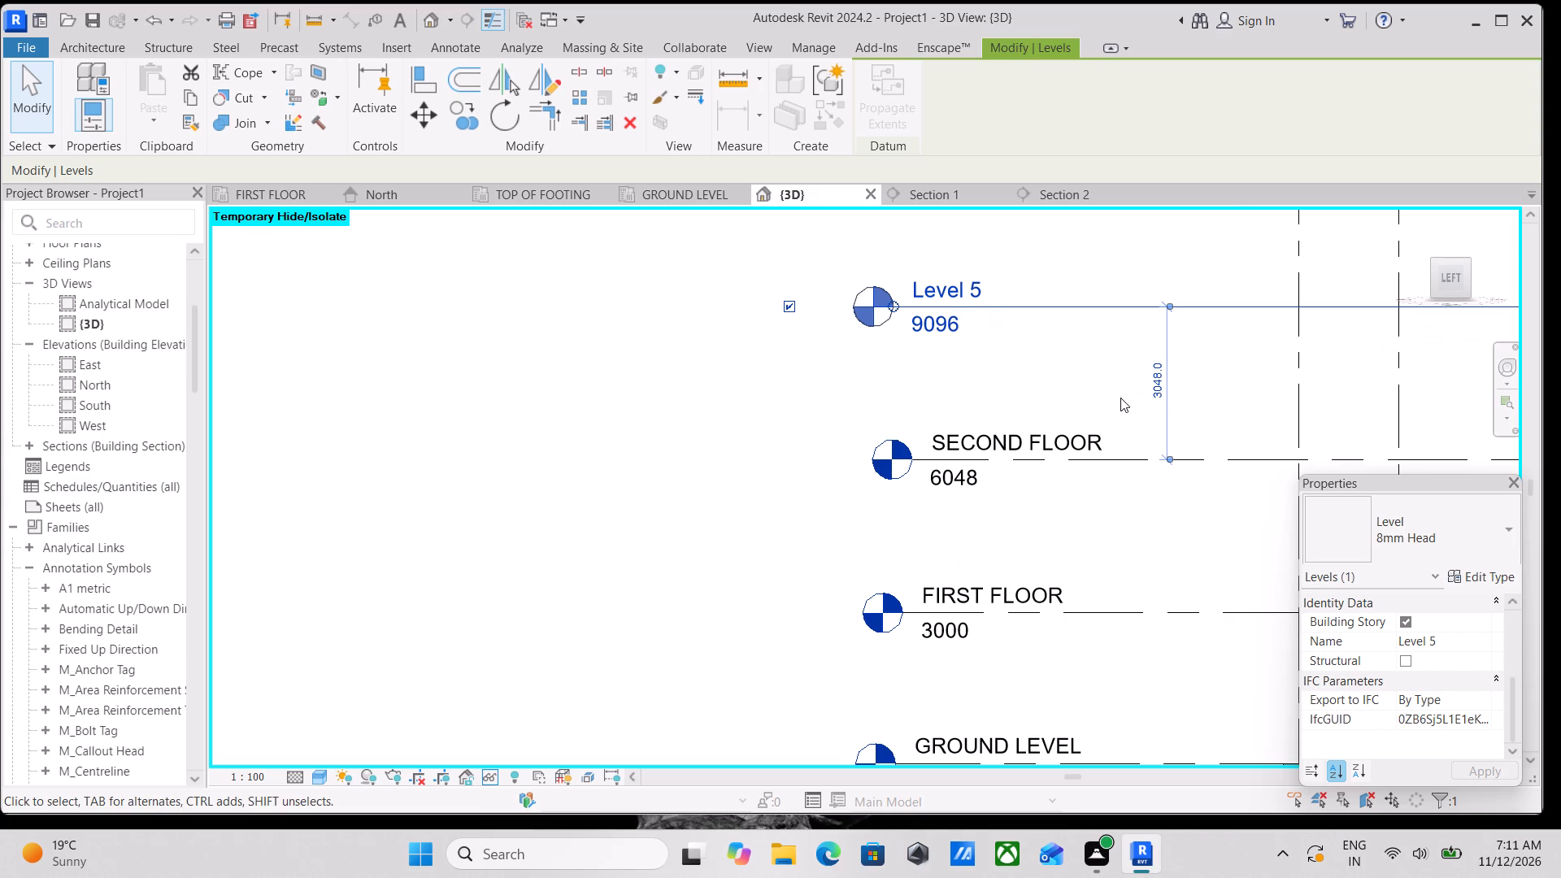
{"action": "scroll", "coordinate": [1120, 398], "scroll_direction": "up", "scroll_amount": 6}
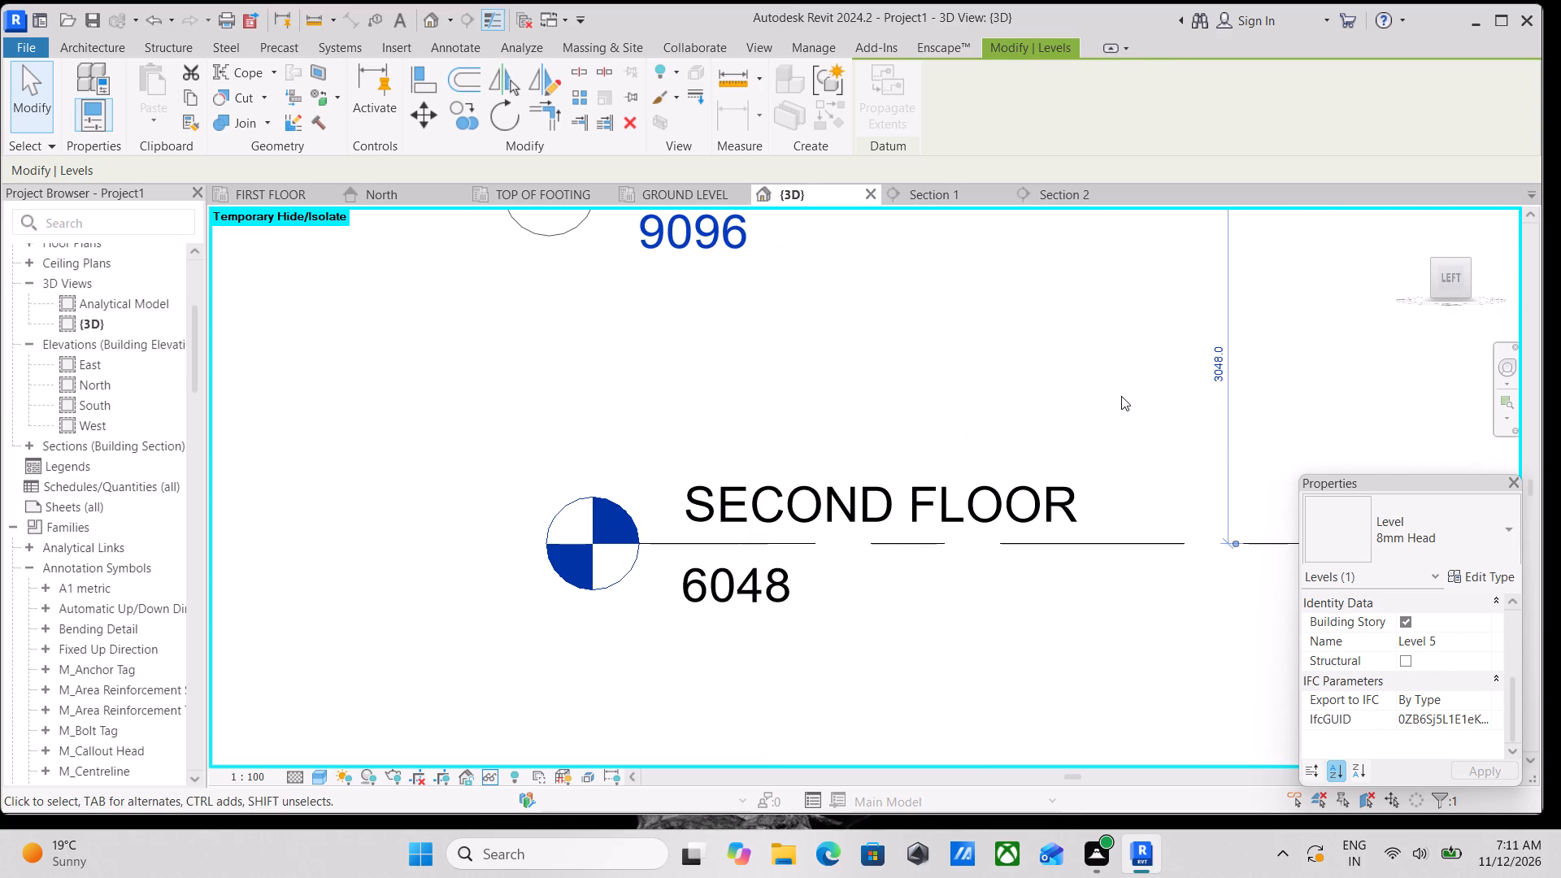
Rename Level 5 as 3RD FLOOR and rename its corresponding views to match.
{"action": "scroll", "coordinate": [1121, 396], "scroll_direction": "up", "scroll_amount": 1}
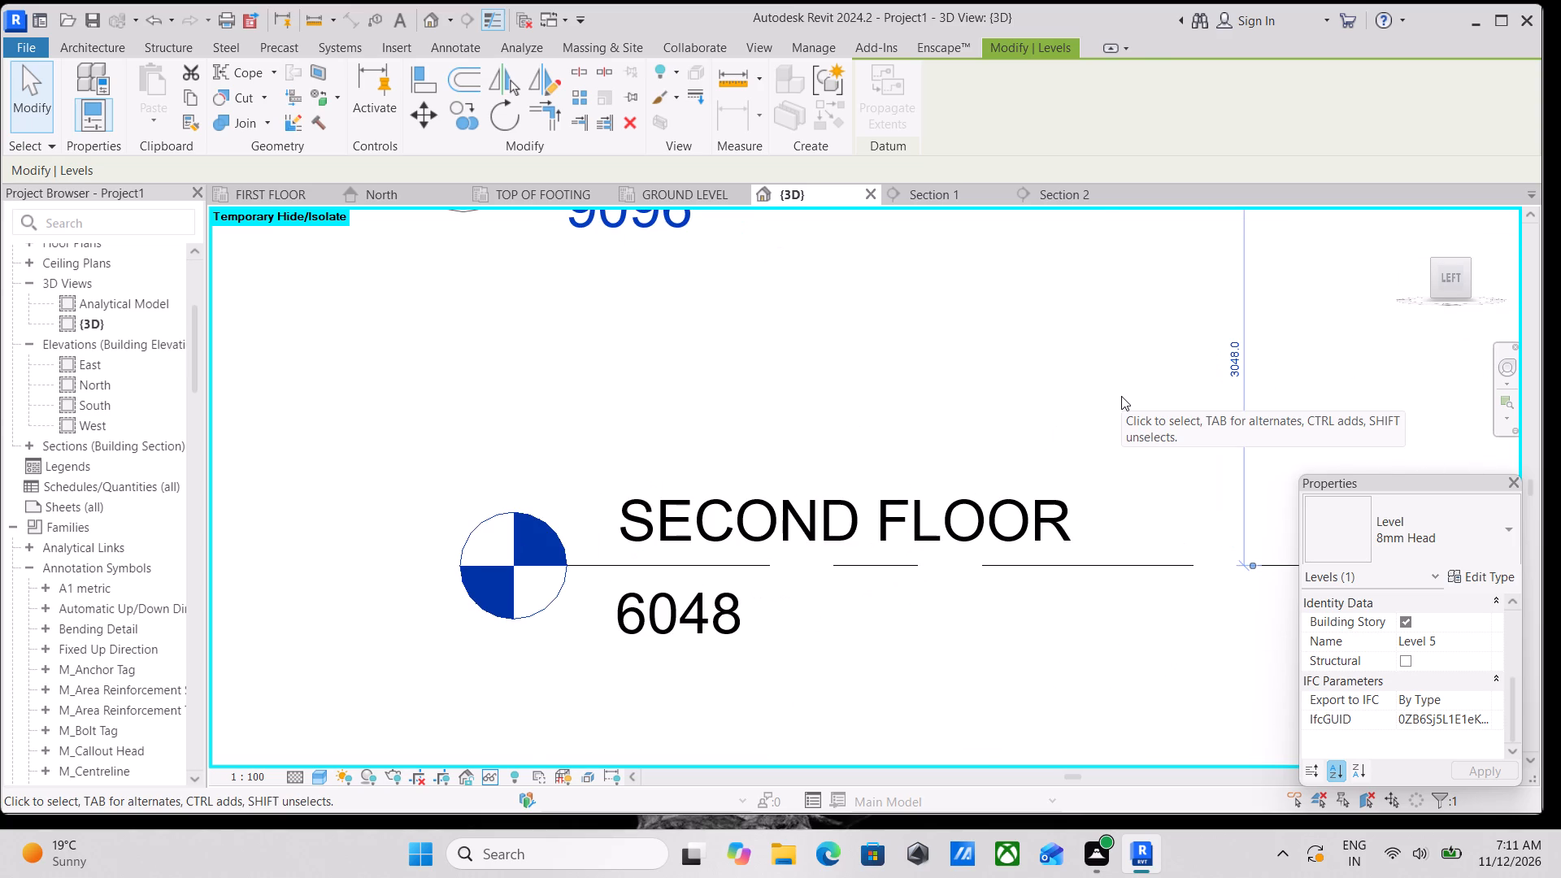
{"action": "scroll", "coordinate": [1121, 396], "scroll_direction": "up", "scroll_amount": 4}
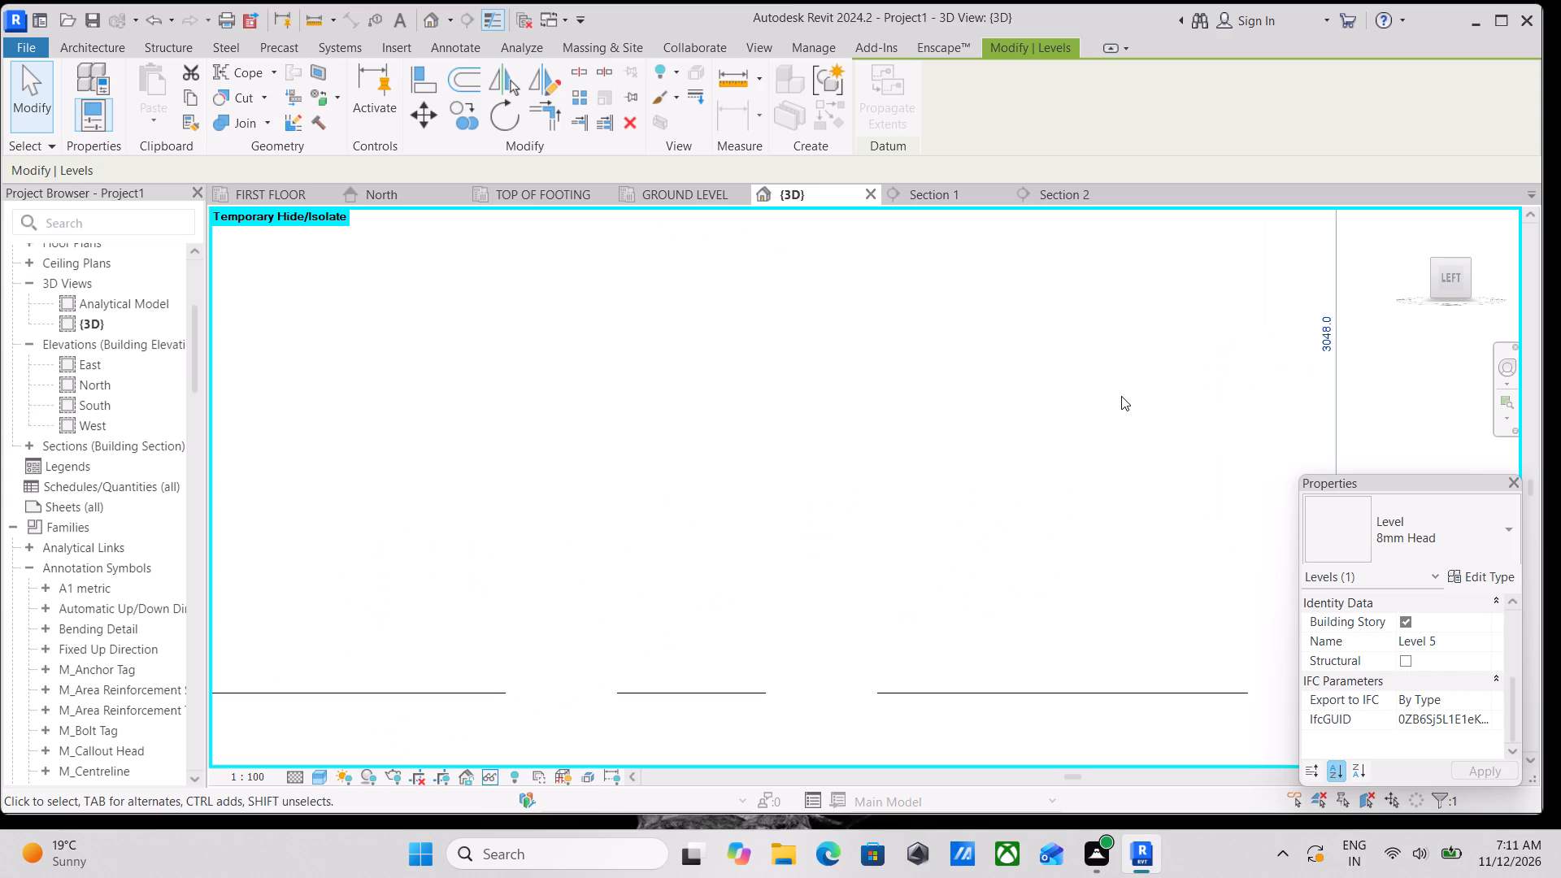
{"action": "scroll", "coordinate": [1109, 396], "scroll_direction": "up", "scroll_amount": 3}
{"action": "scroll", "coordinate": [1092, 391], "scroll_direction": "down", "scroll_amount": 13}
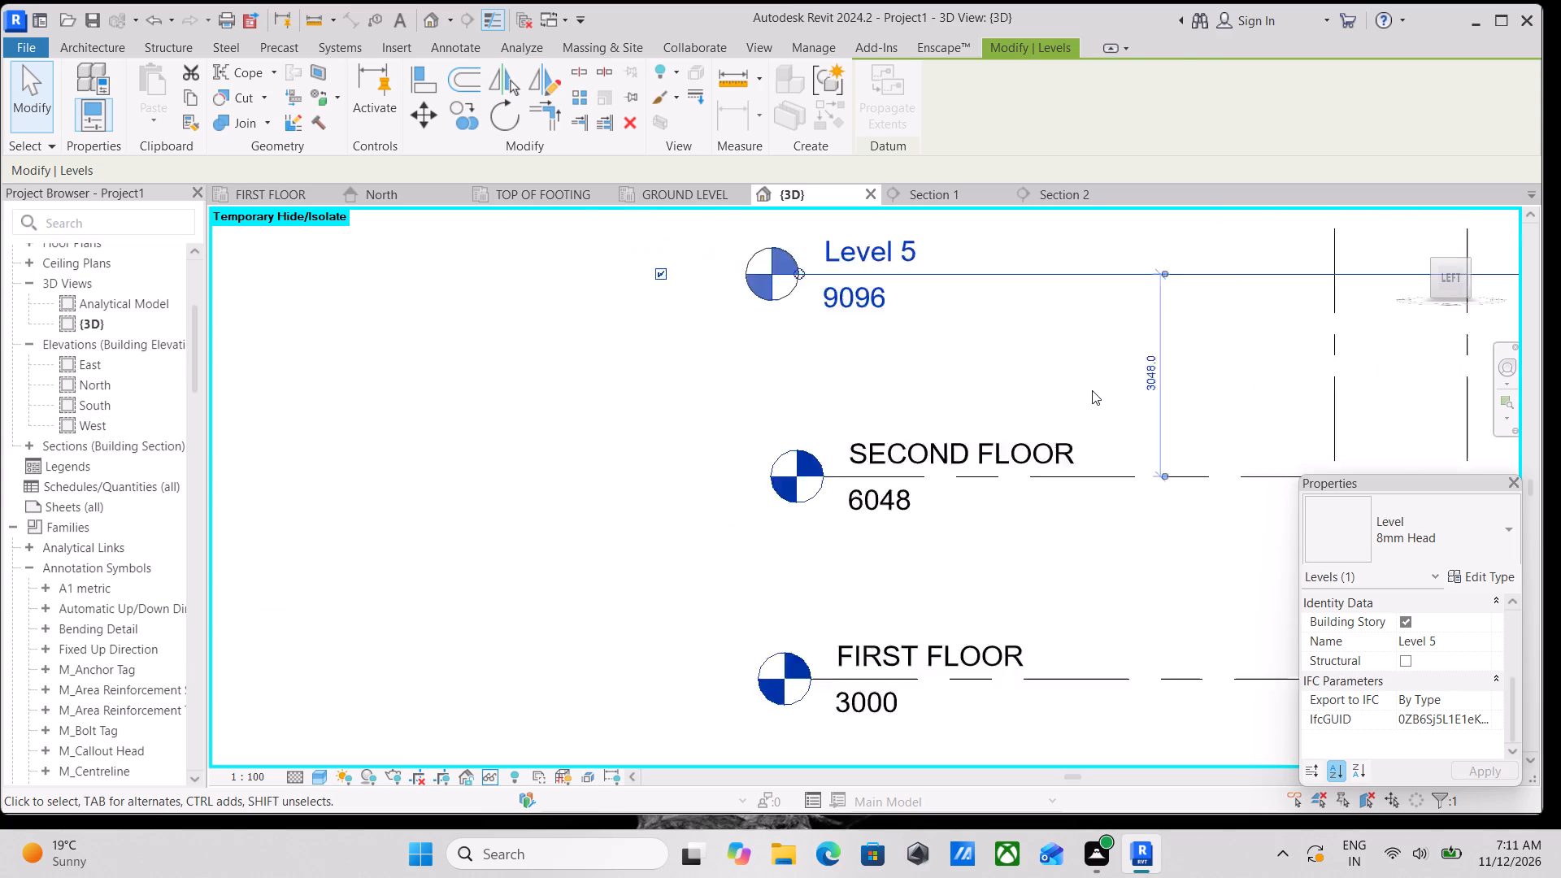
{"action": "scroll", "coordinate": [1092, 390], "scroll_direction": "down", "scroll_amount": 2}
{"action": "middle_click_drag", "start_coordinate": [1094, 389], "coordinate": [1293, 367]}
{"action": "scroll", "coordinate": [1194, 327], "scroll_direction": "down", "scroll_amount": 1}
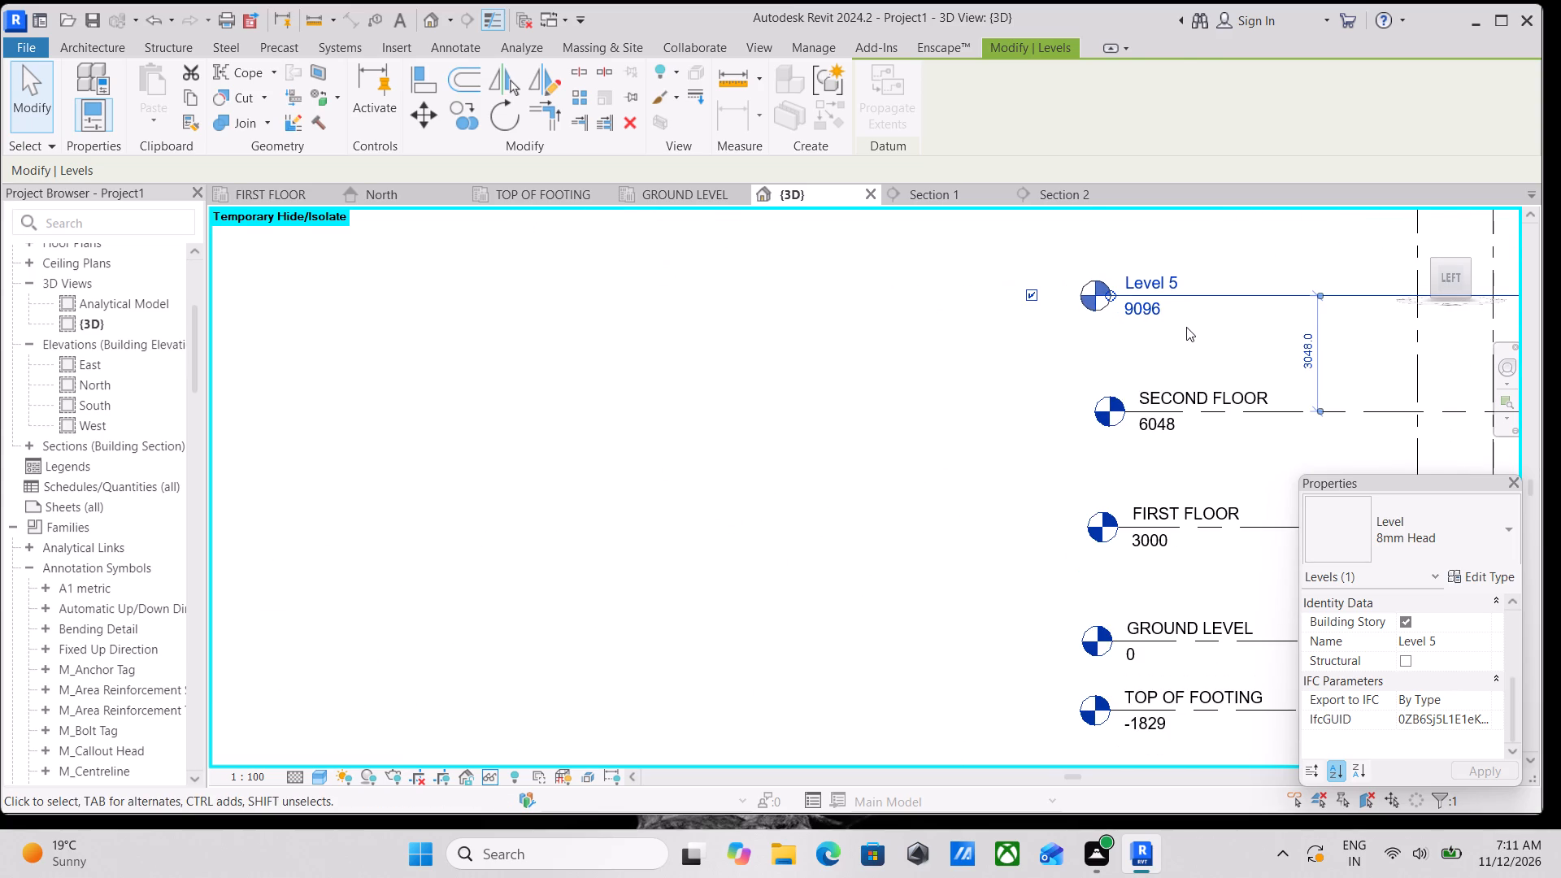
{"action": "scroll", "coordinate": [1091, 269], "scroll_direction": "up", "scroll_amount": 2}
{"action": "scroll", "coordinate": [1195, 292], "scroll_direction": "up", "scroll_amount": 3}
{"action": "double_click", "coordinate": [1196, 283]}
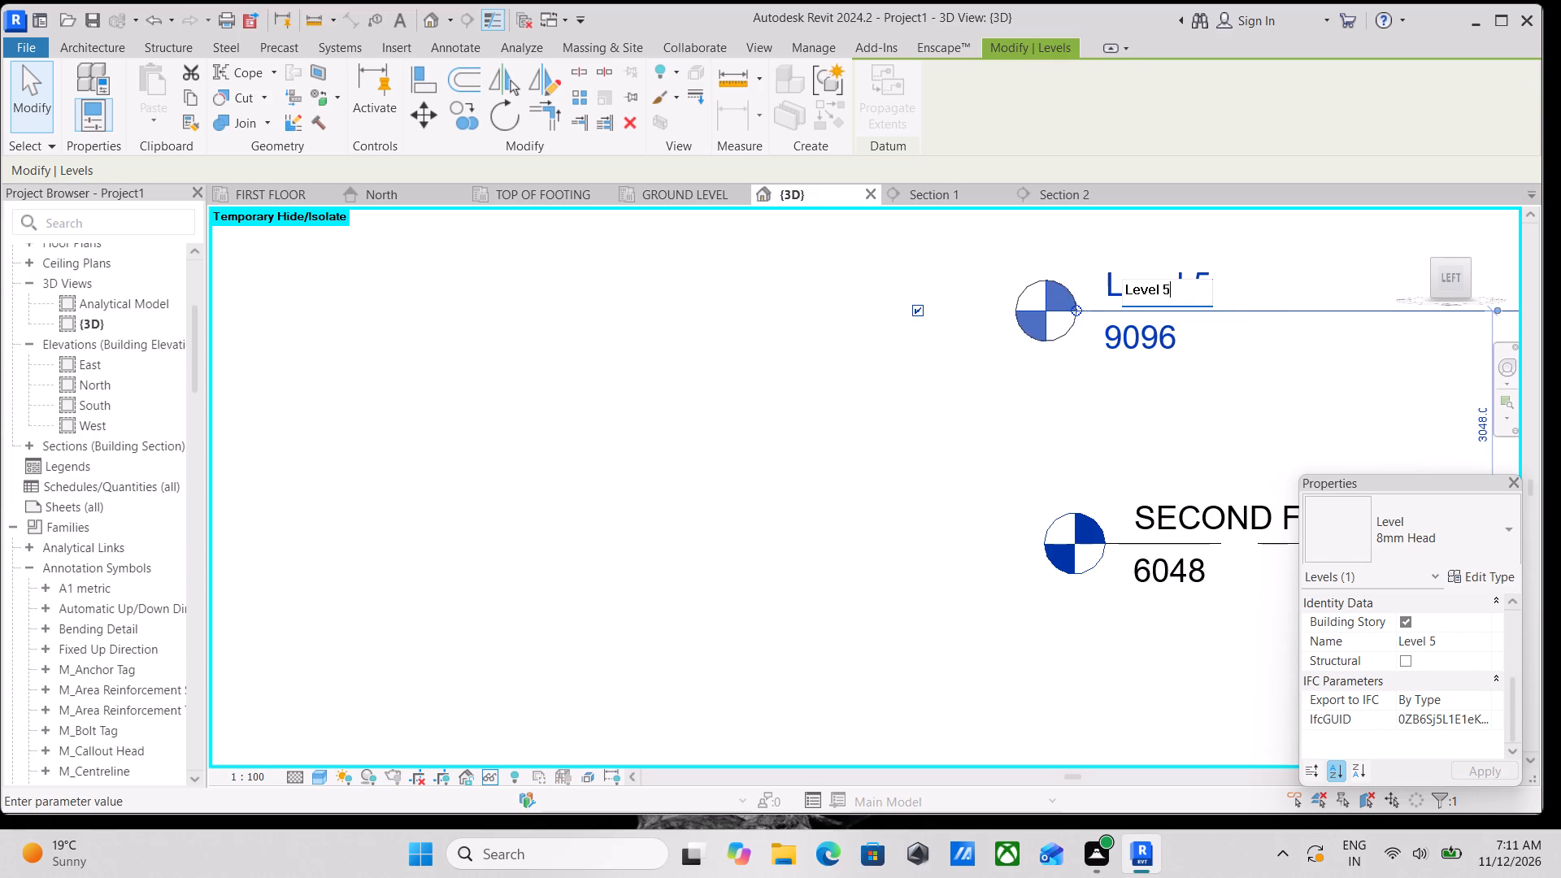
{"action": "left_click_drag", "start_coordinate": [1194, 284], "coordinate": [1077, 281]}
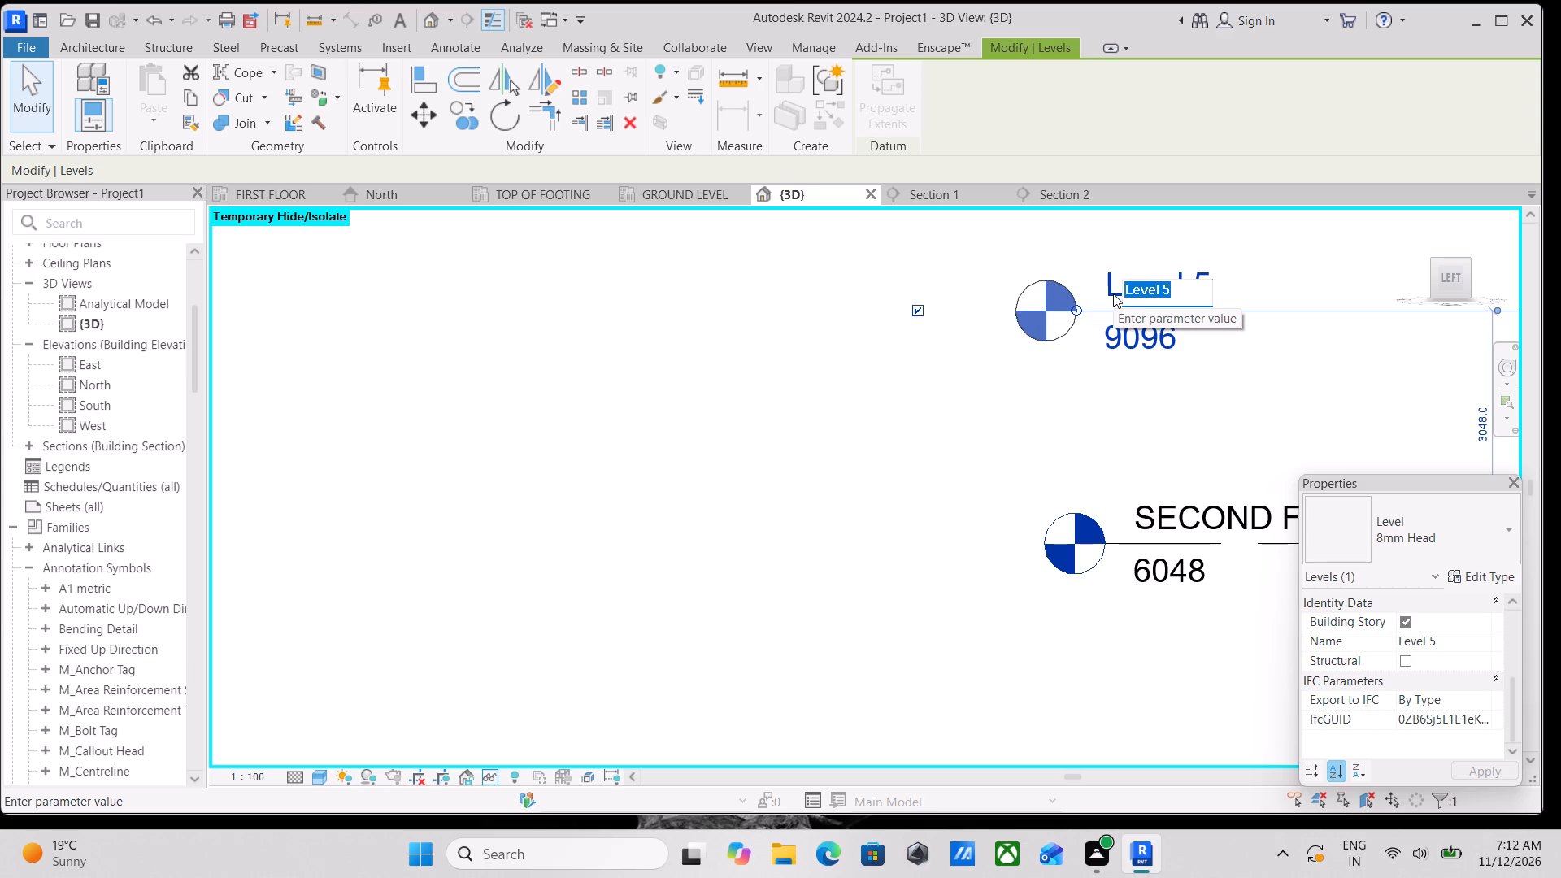
{"action": "key", "text": "3"}
{"action": "type", "text": "rd"}
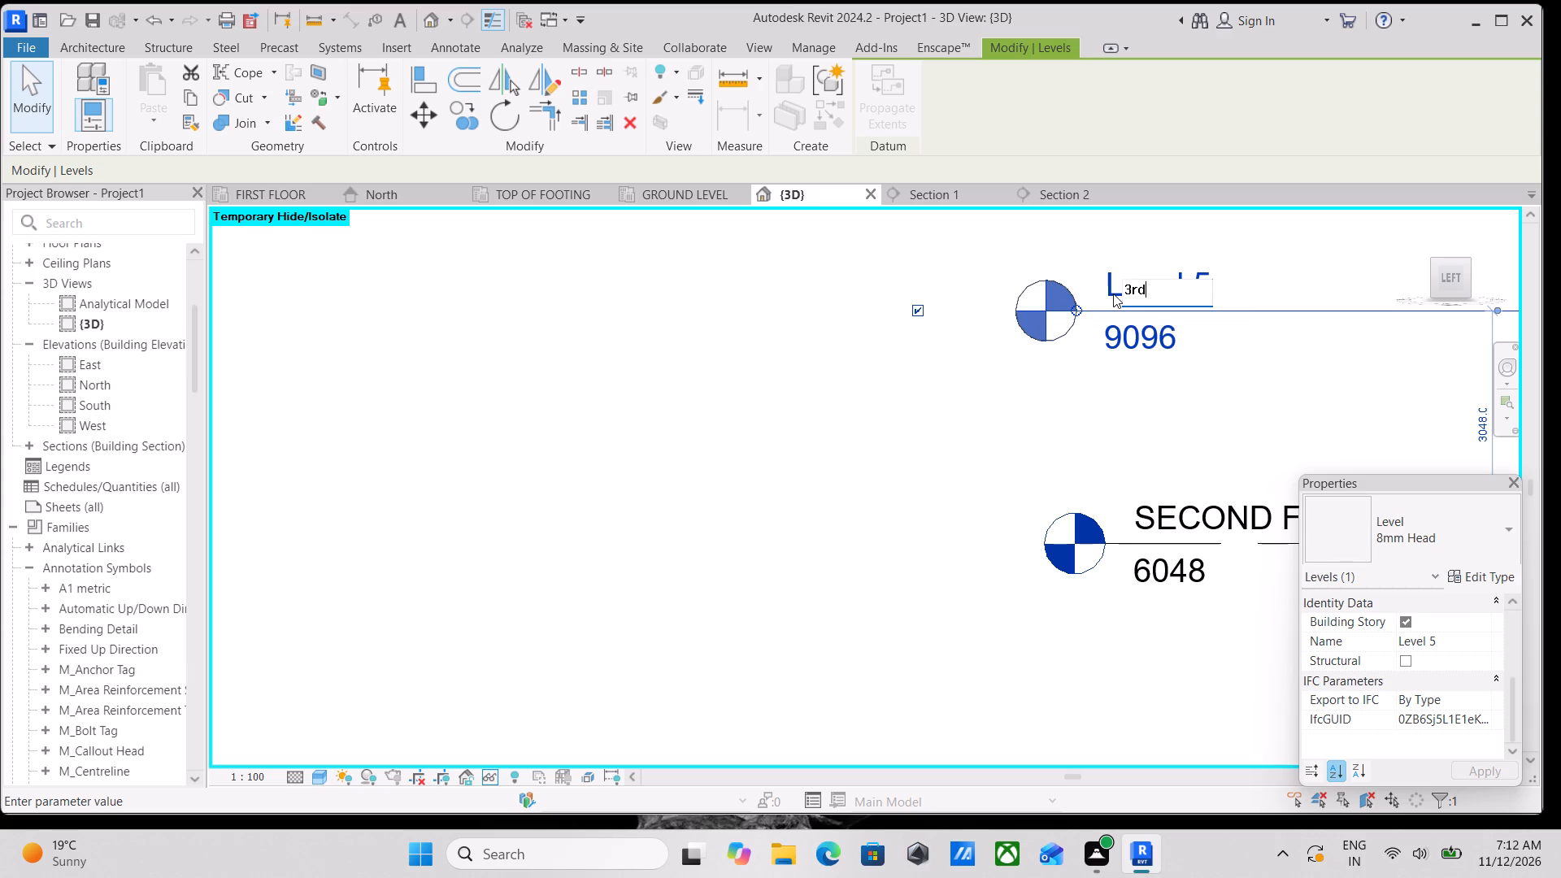
{"action": "key", "text": "space"}
{"action": "type", "text": "floo"}
{"action": "key", "text": "BackSpace"}
{"action": "key", "text": "BackSpace"}
{"action": "key", "text": "BackSpace"}
{"action": "key", "text": "BackSpace"}
{"action": "key", "text": "BackSpace"}
{"action": "key", "text": "BackSpace"}
{"action": "key", "text": "BackSpace"}
{"action": "key", "text": "BackSpace"}
{"action": "key", "text": "BackSpace"}
{"action": "key", "text": "BackSpace"}
{"action": "key", "text": "BackSpace"}
{"action": "key", "text": "BackSpace"}
{"action": "key", "text": "BackSpace"}
{"action": "key", "text": "BackSpace"}
{"action": "key", "text": "BackSpace"}
{"action": "key", "text": "Tab"}
{"action": "key", "text": "3"}
{"action": "type", "text": "rd"}
{"action": "key", "text": "space"}
{"action": "key", "text": "BackSpace"}
{"action": "key", "text": "BackSpace"}
{"action": "key", "text": "BackSpace"}
{"action": "type", "text": "RD"}
{"action": "key", "text": "space"}
{"action": "key", "text": "f"}
{"action": "type", "text": "LOO"}
{"action": "key", "text": "r"}
{"action": "key", "text": "Return"}
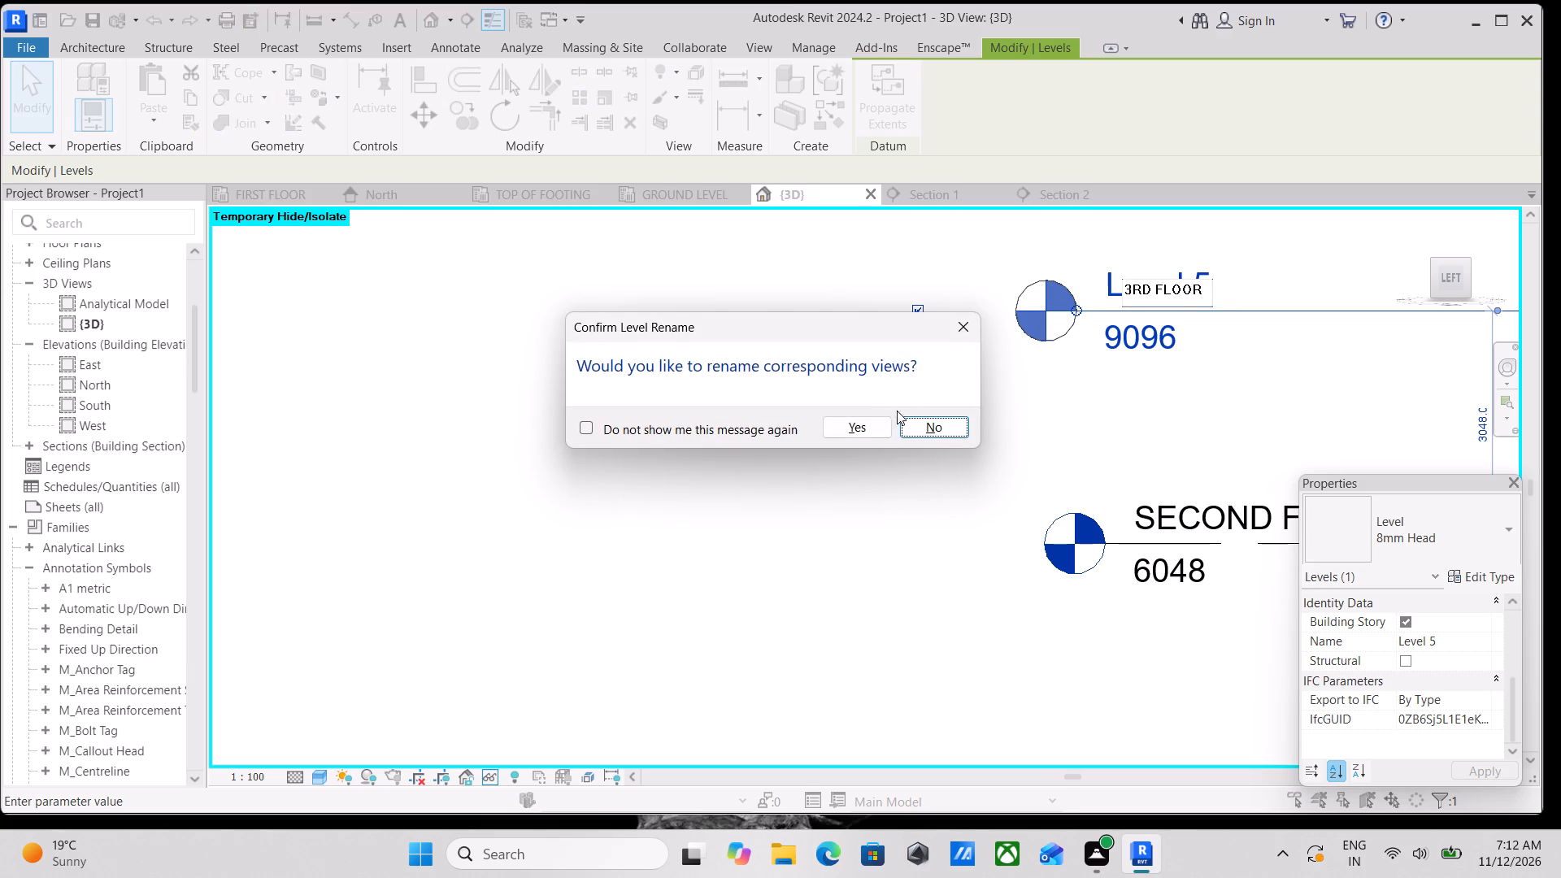
{"action": "left_click", "coordinate": [846, 424]}
Examine the level heads and the foundation frame between TOP OF FOOTING and GROUND LEVEL.
{"action": "scroll", "coordinate": [1006, 380], "scroll_direction": "down", "scroll_amount": 7}
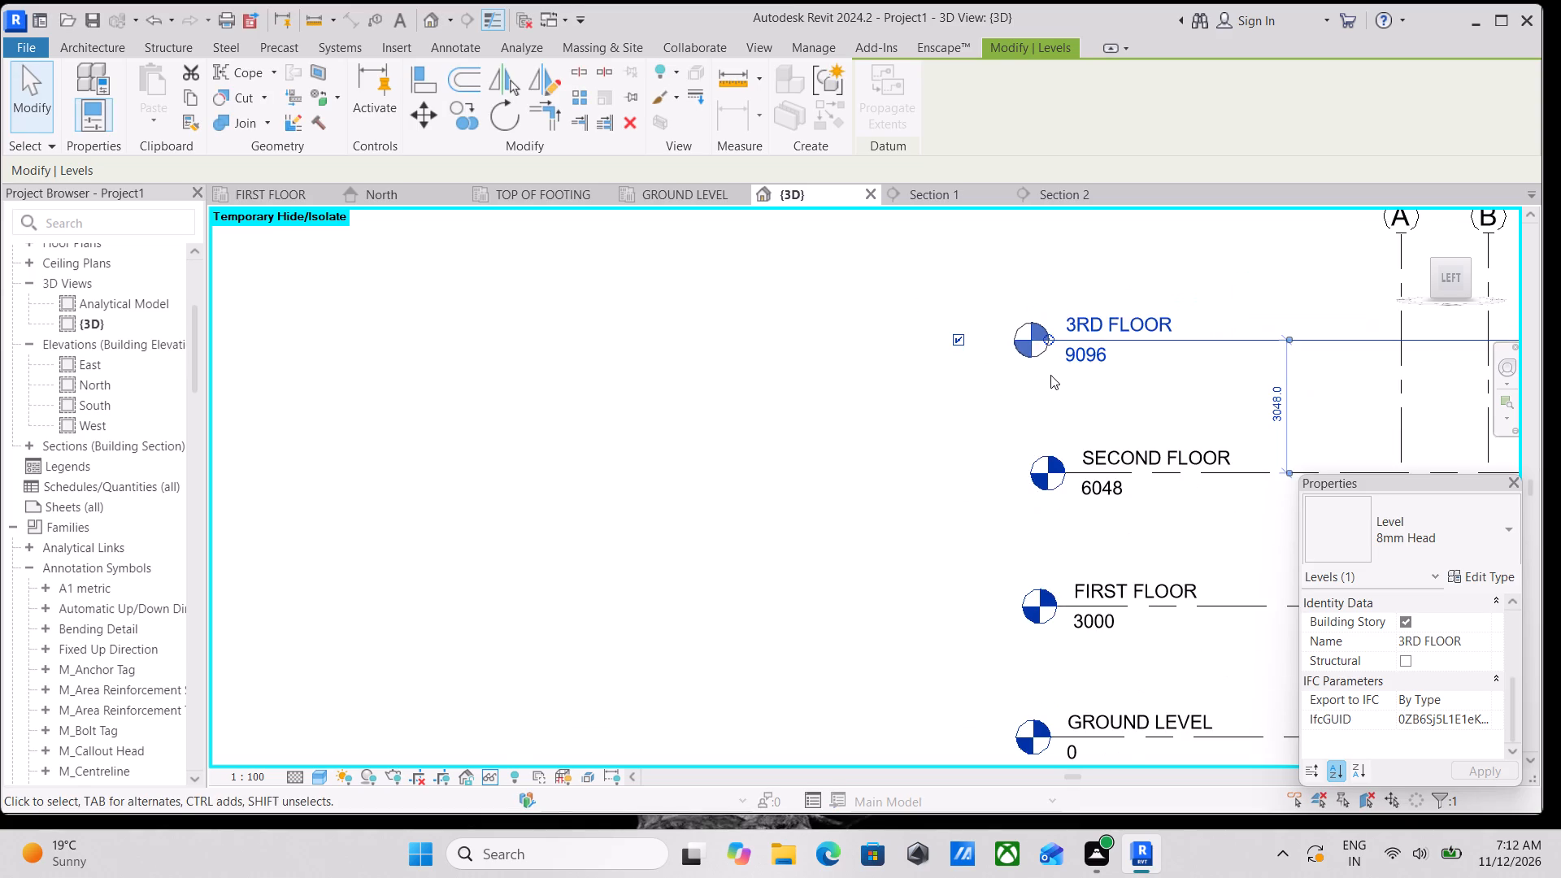
{"action": "middle_click_drag", "start_coordinate": [1051, 376], "coordinate": [826, 315]}
{"action": "scroll", "coordinate": [826, 312], "scroll_direction": "up", "scroll_amount": 1}
{"action": "scroll", "coordinate": [1112, 430], "scroll_direction": "down", "scroll_amount": 3}
{"action": "middle_click_drag", "start_coordinate": [1083, 414], "coordinate": [941, 306]}
{"action": "scroll", "coordinate": [941, 306], "scroll_direction": "up", "scroll_amount": 1}
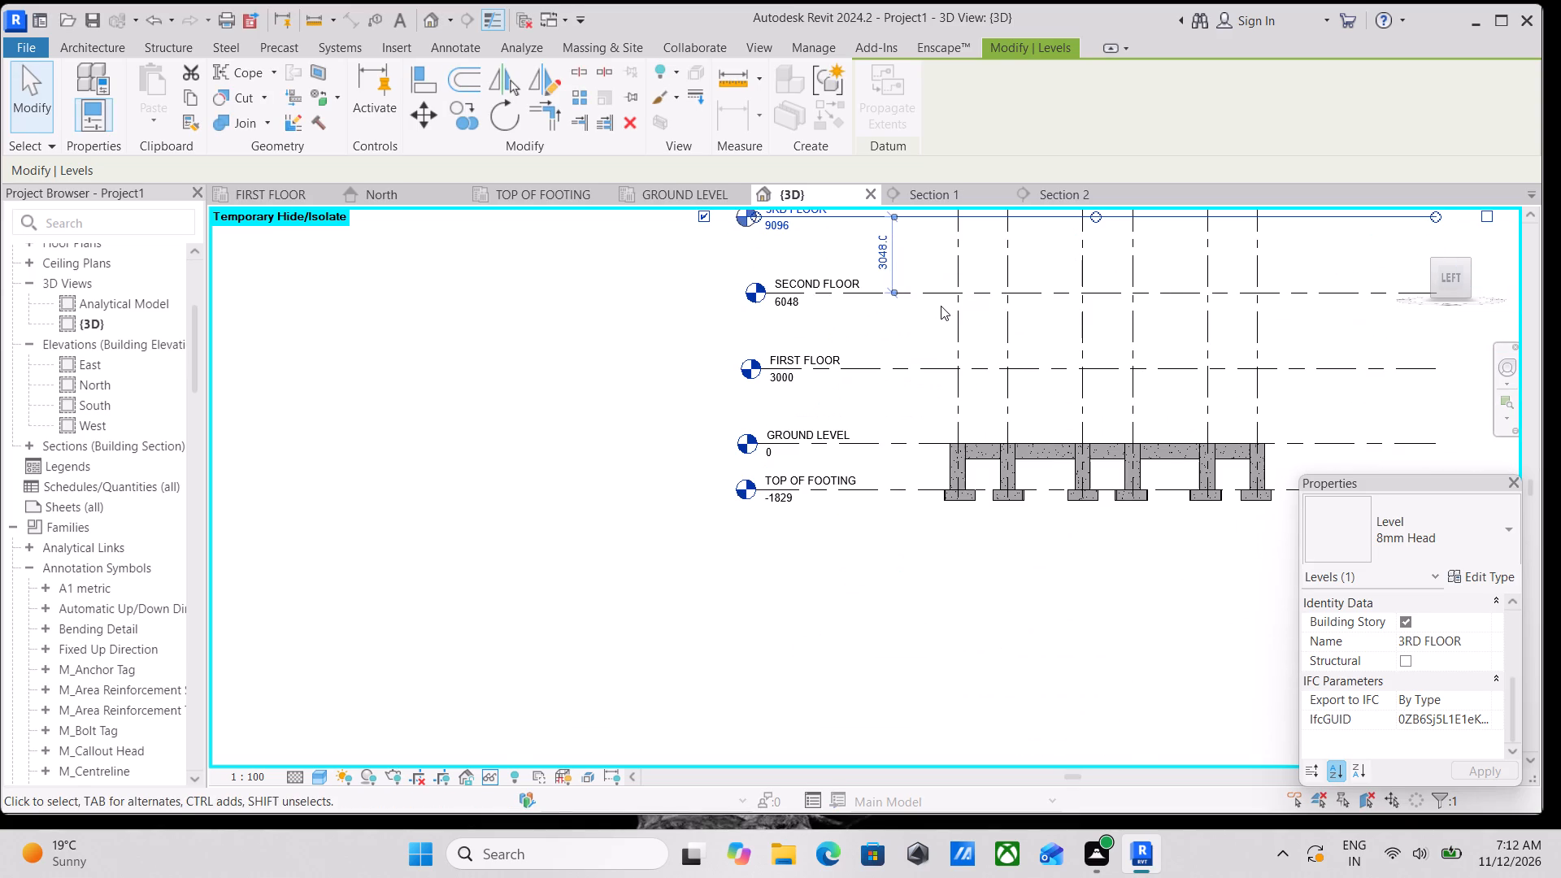
{"action": "scroll", "coordinate": [1272, 411], "scroll_direction": "up", "scroll_amount": 3}
{"action": "middle_click_drag", "start_coordinate": [1096, 441], "coordinate": [866, 351]}
{"action": "middle_click_drag", "start_coordinate": [1270, 432], "coordinate": [1519, 411]}
{"action": "scroll", "coordinate": [855, 406], "scroll_direction": "up", "scroll_amount": 1}
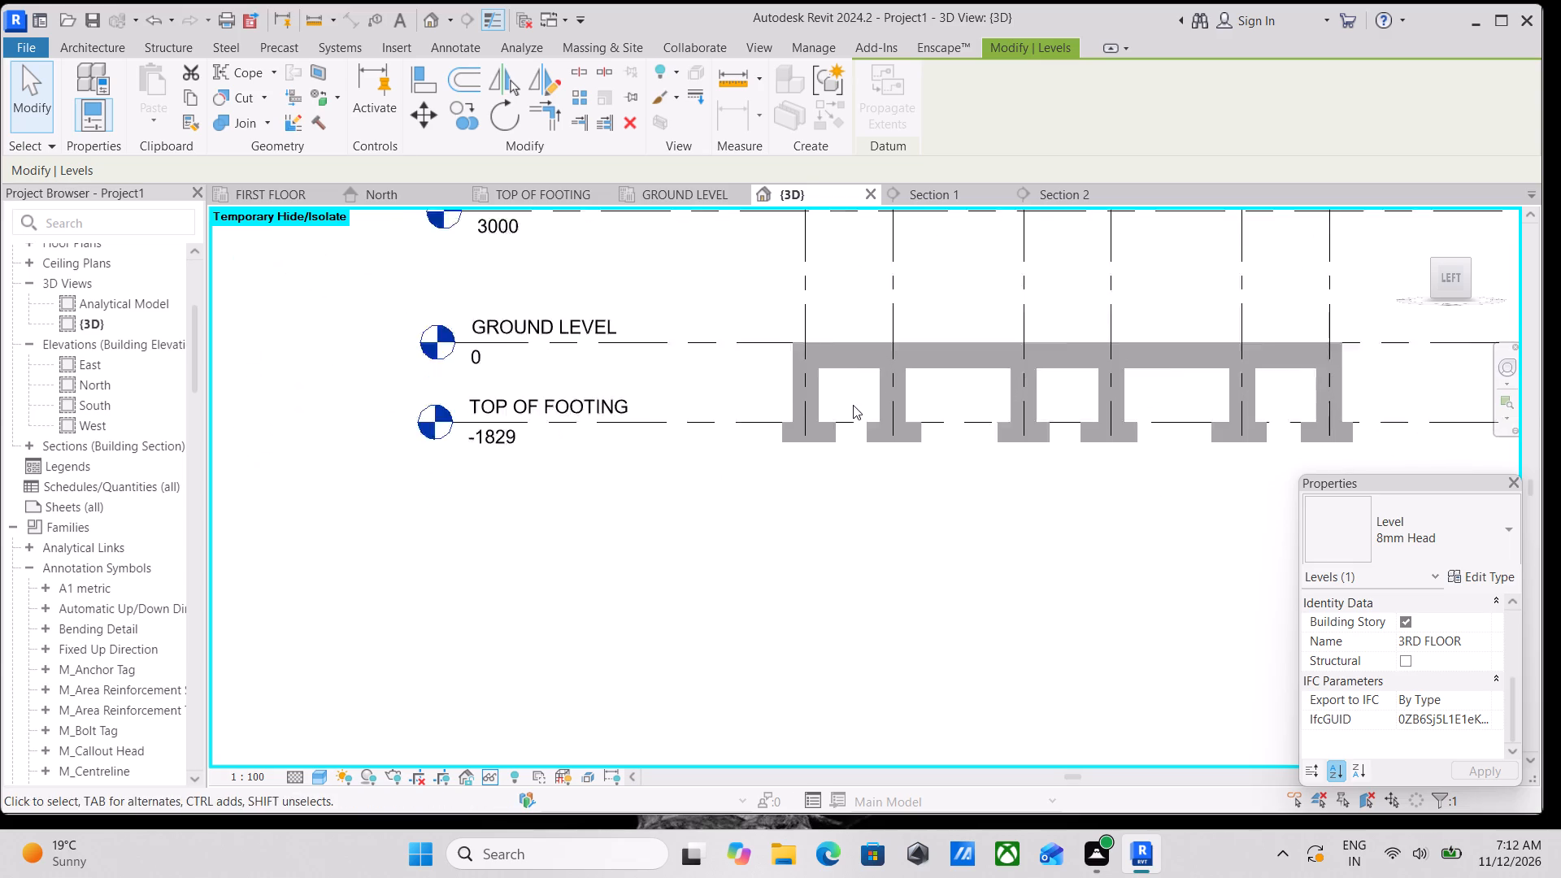
{"action": "scroll", "coordinate": [853, 405], "scroll_direction": "up", "scroll_amount": 1}
{"action": "middle_click_drag", "start_coordinate": [850, 404], "coordinate": [802, 390]}
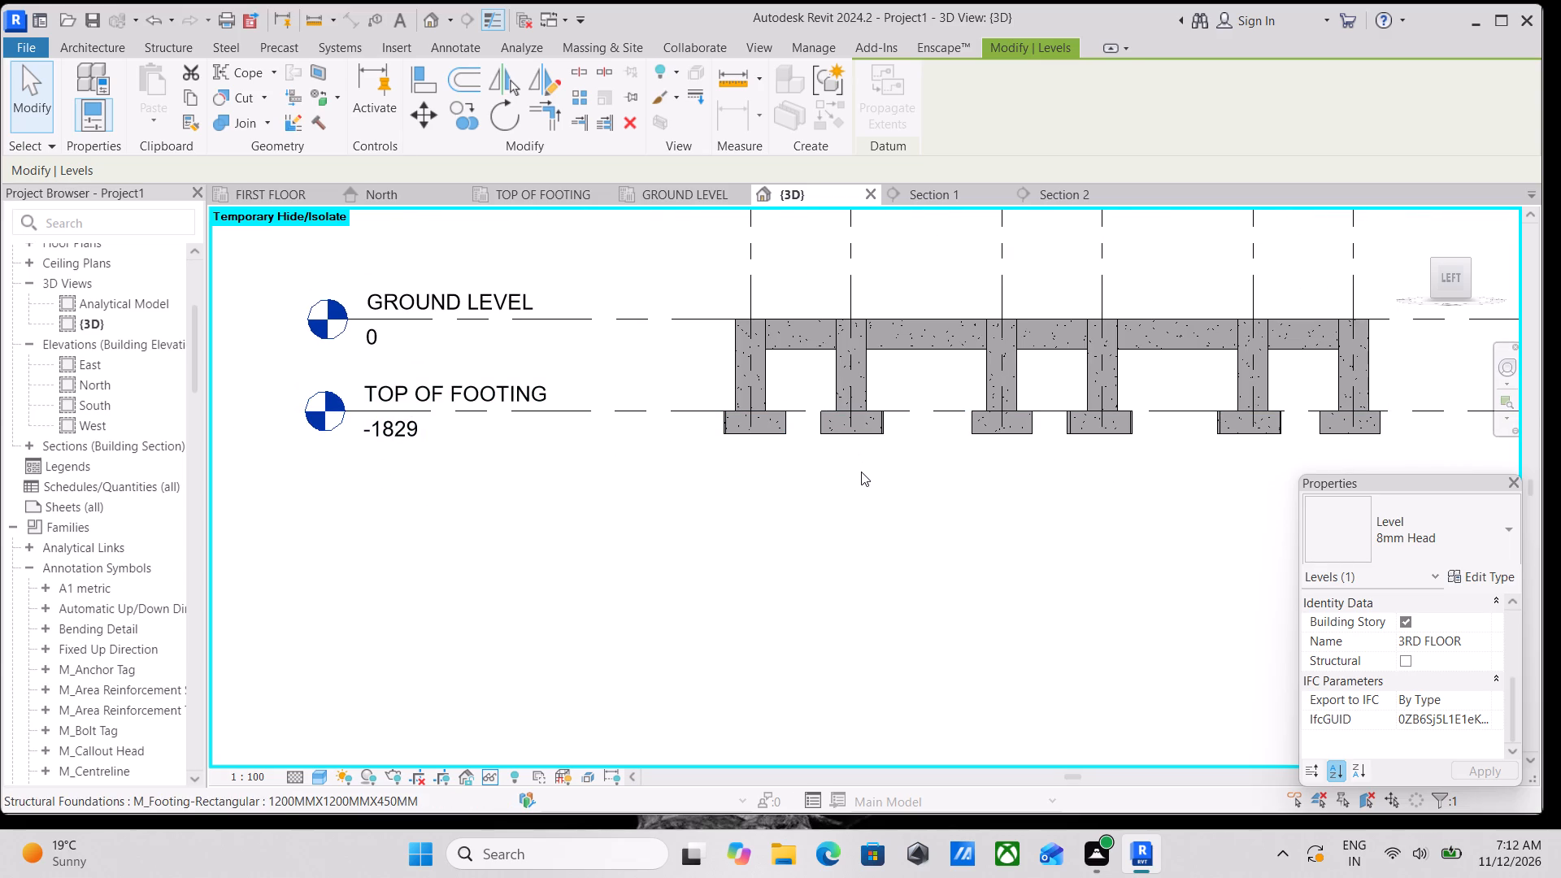
{"action": "scroll", "coordinate": [854, 472], "scroll_direction": "up", "scroll_amount": 2}
{"action": "middle_click_drag", "start_coordinate": [854, 470], "coordinate": [750, 432]}
{"action": "scroll", "coordinate": [784, 435], "scroll_direction": "down", "scroll_amount": 1}
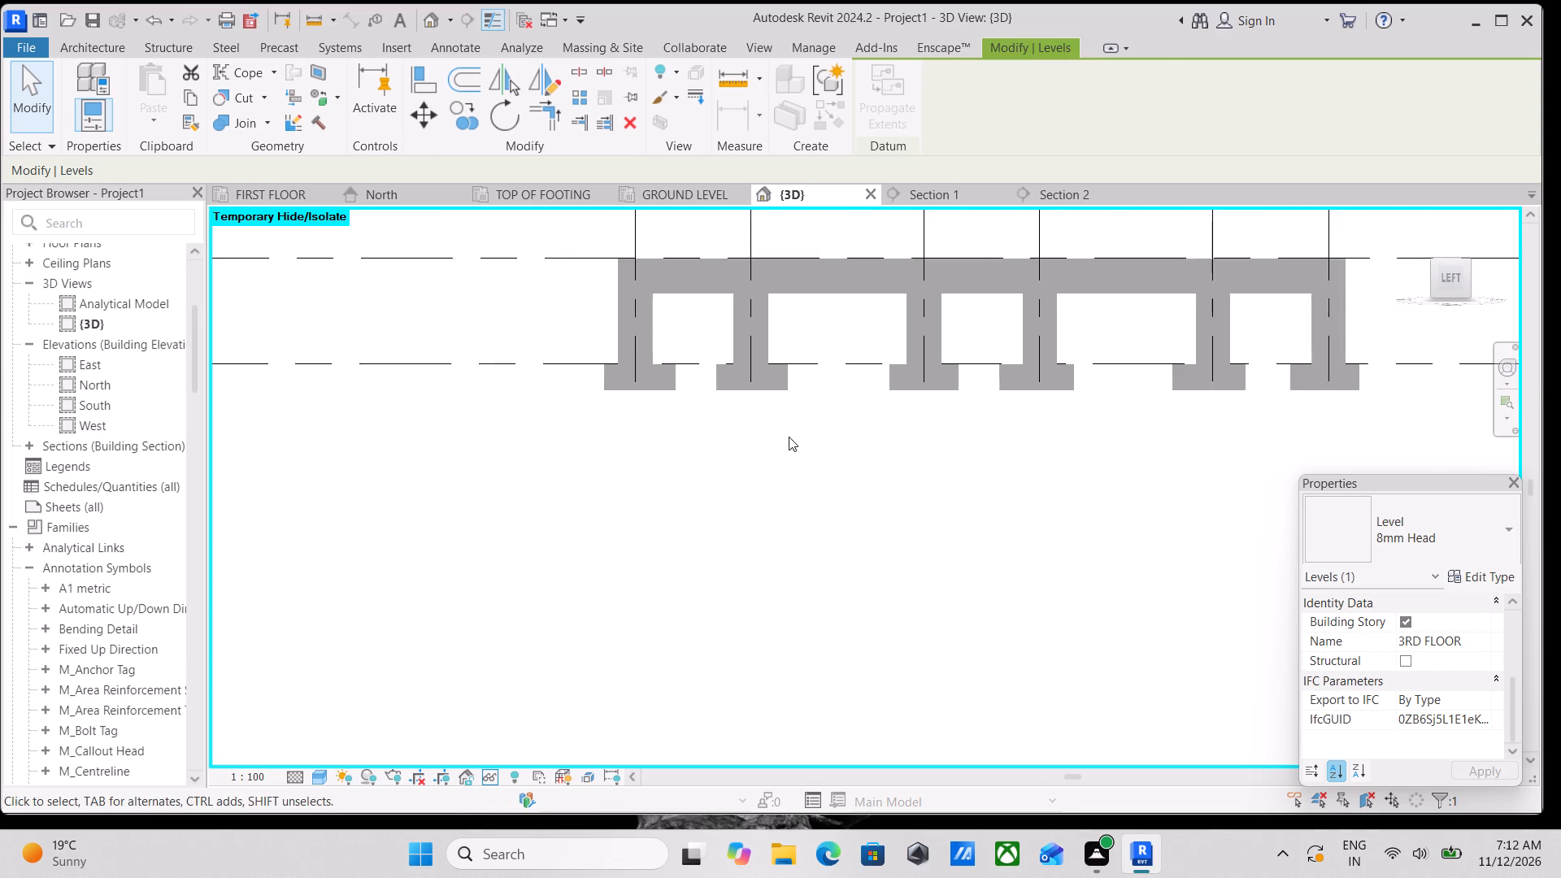
{"action": "scroll", "coordinate": [789, 437], "scroll_direction": "down", "scroll_amount": 1}
{"action": "middle_click_drag", "start_coordinate": [837, 427], "coordinate": [779, 421]}
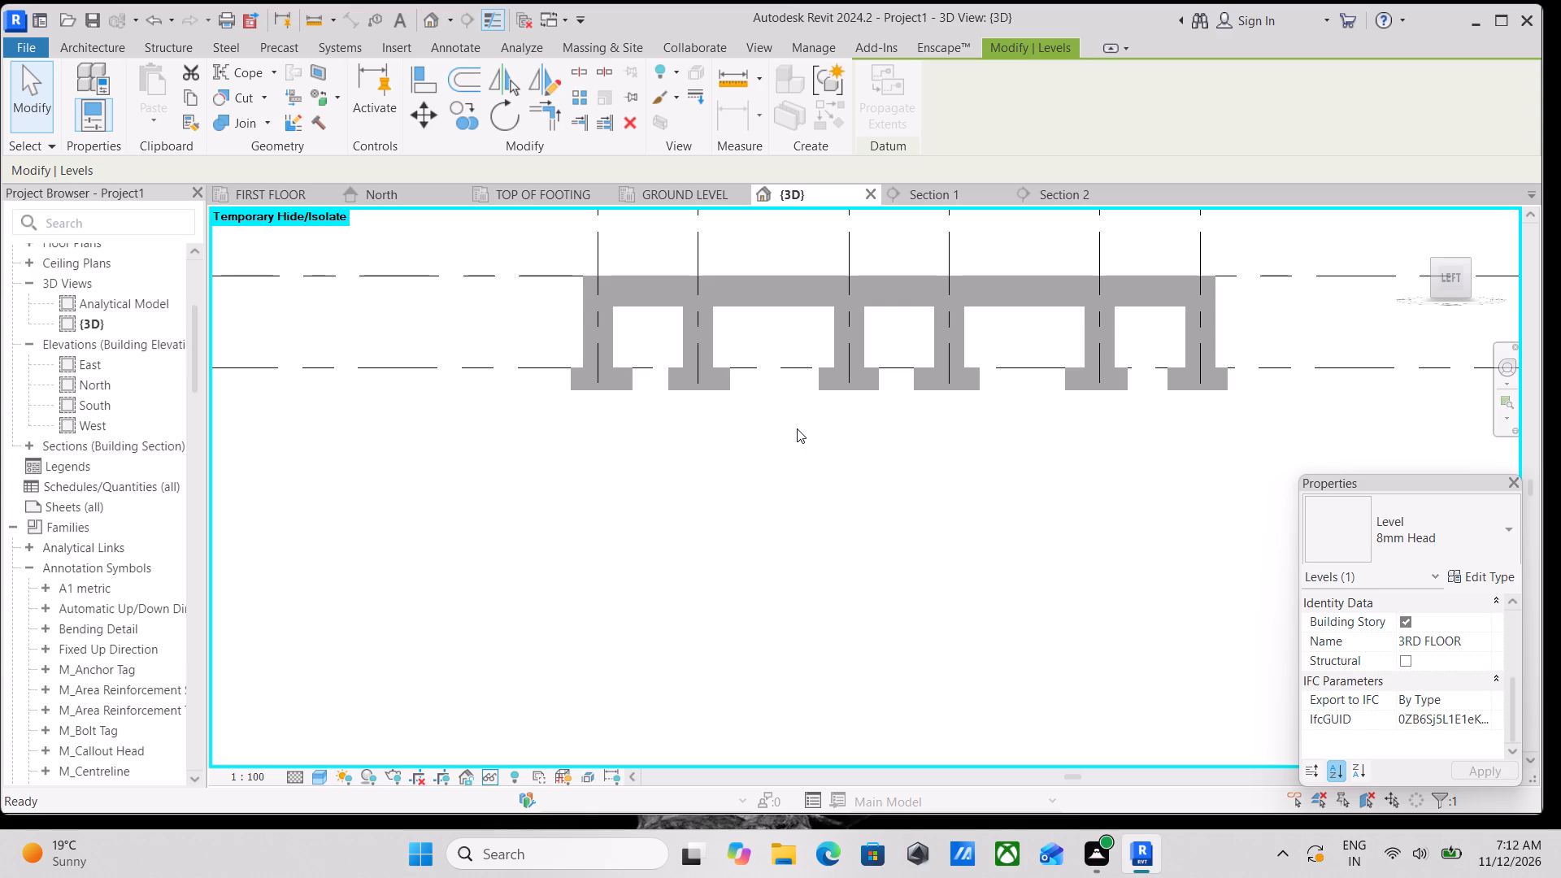
{"action": "scroll", "coordinate": [771, 453], "scroll_direction": "up", "scroll_amount": 3}
{"action": "scroll", "coordinate": [799, 429], "scroll_direction": "down", "scroll_amount": 4}
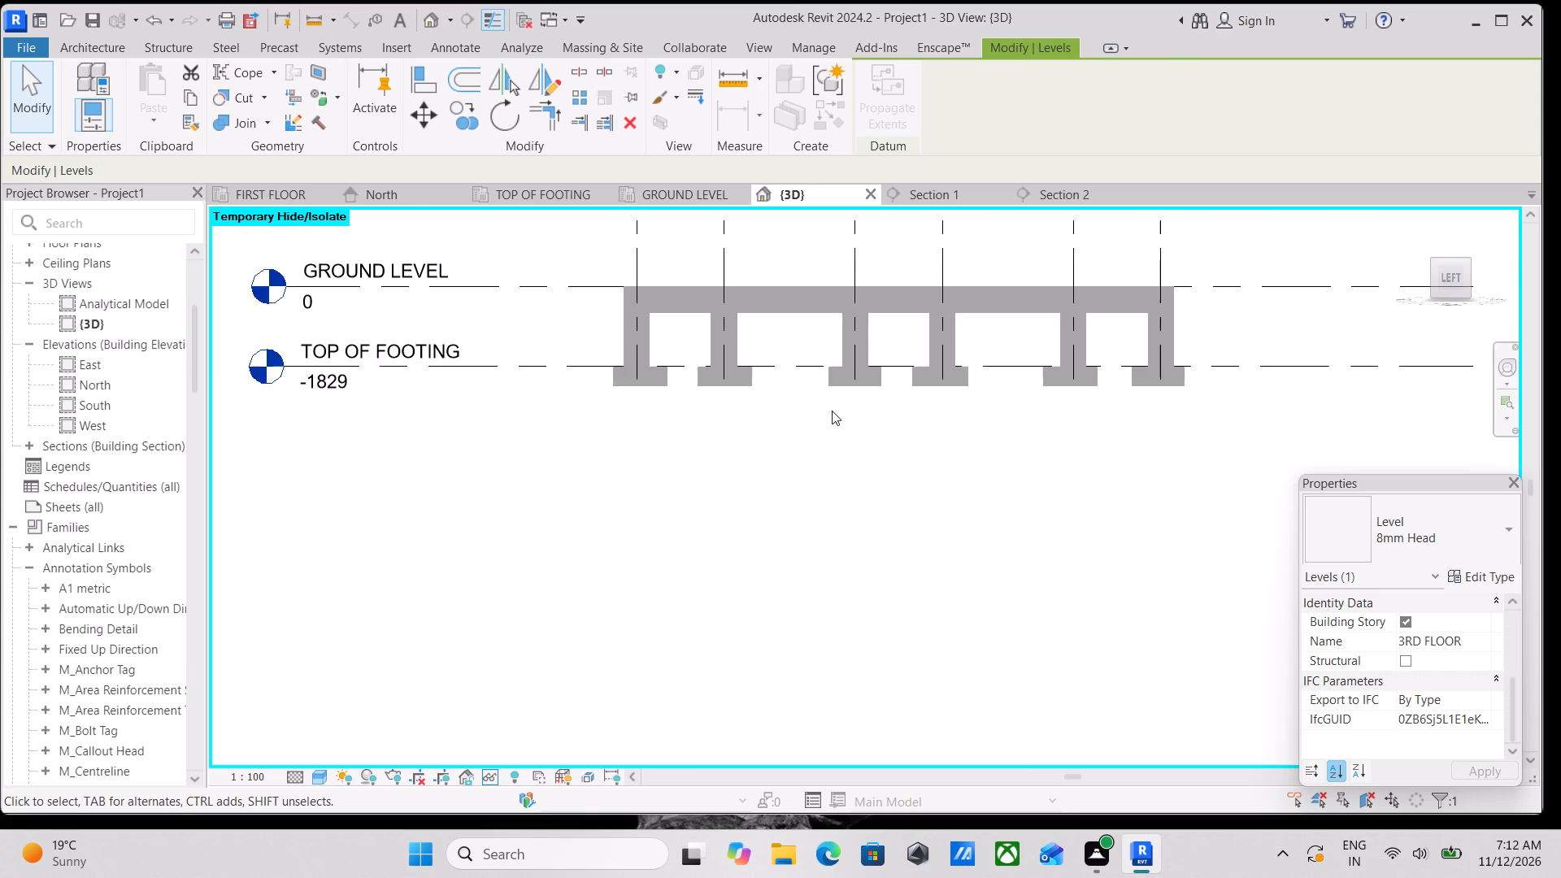
Copy the columns and beam-level structure above the footings and paste them aligned to the FIRST FLOOR level.
{"action": "middle_click_drag", "start_coordinate": [832, 411], "coordinate": [848, 488]}
{"action": "scroll", "coordinate": [702, 426], "scroll_direction": "up", "scroll_amount": 2}
{"action": "left_click_drag", "start_coordinate": [566, 302], "coordinate": [951, 424]}
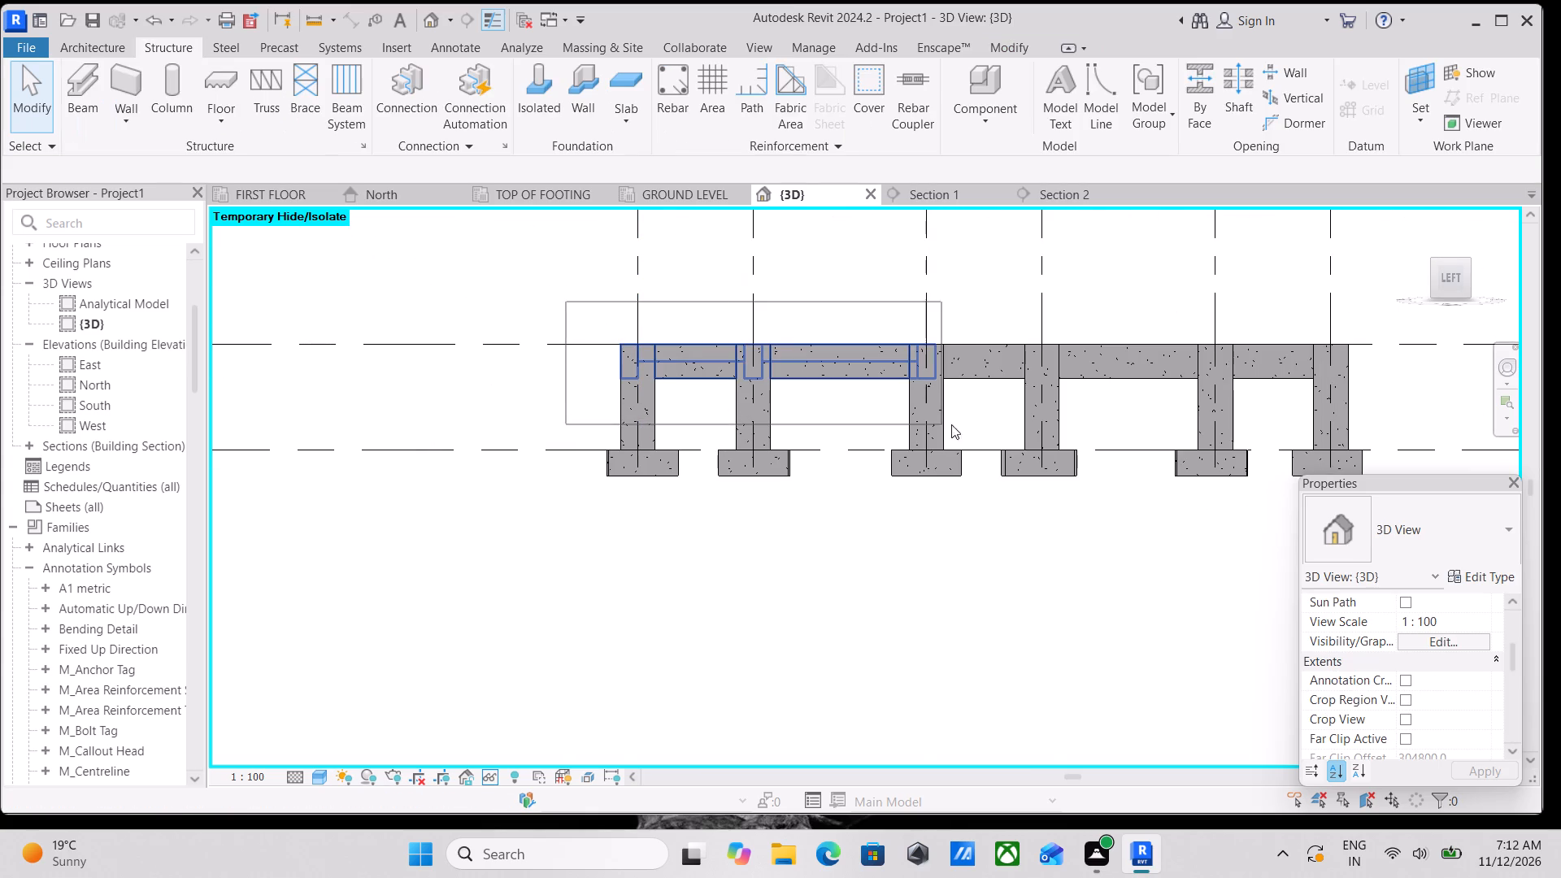
{"action": "left_click_drag", "start_coordinate": [951, 424], "coordinate": [1394, 461]}
{"action": "scroll", "coordinate": [1244, 462], "scroll_direction": "down", "scroll_amount": 1}
{"action": "middle_click_drag", "start_coordinate": [1241, 462], "coordinate": [1390, 520]}
{"action": "scroll", "coordinate": [663, 323], "scroll_direction": "down", "scroll_amount": 1}
{"action": "middle_click_drag", "start_coordinate": [663, 323], "coordinate": [753, 298]}
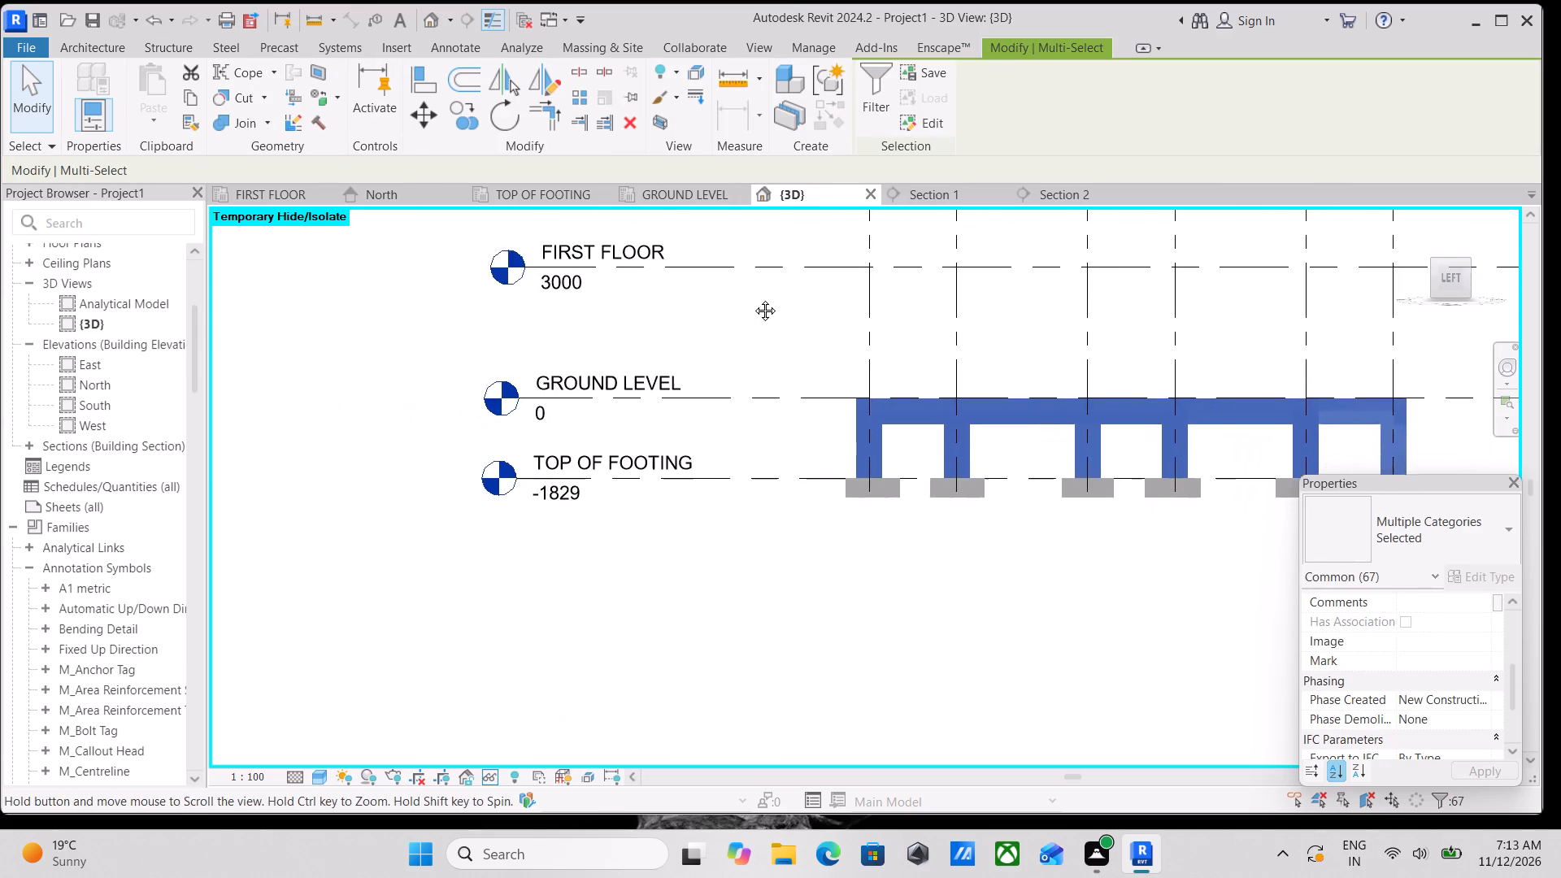
{"action": "middle_click_drag", "start_coordinate": [753, 298], "coordinate": [822, 285]}
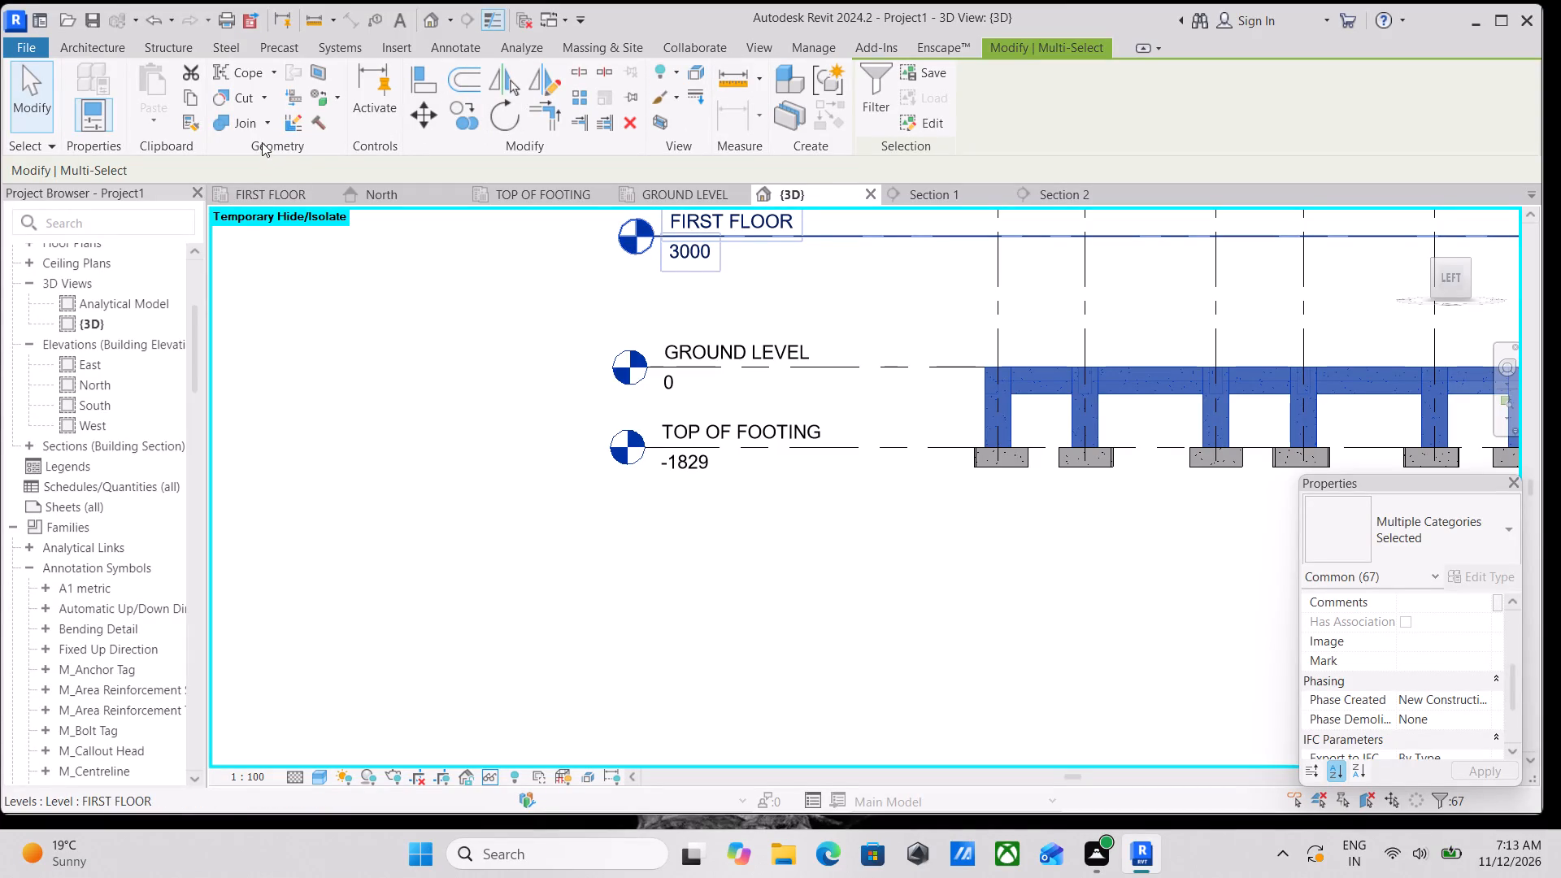
{"action": "left_click", "coordinate": [189, 98]}
{"action": "left_click", "coordinate": [152, 123]}
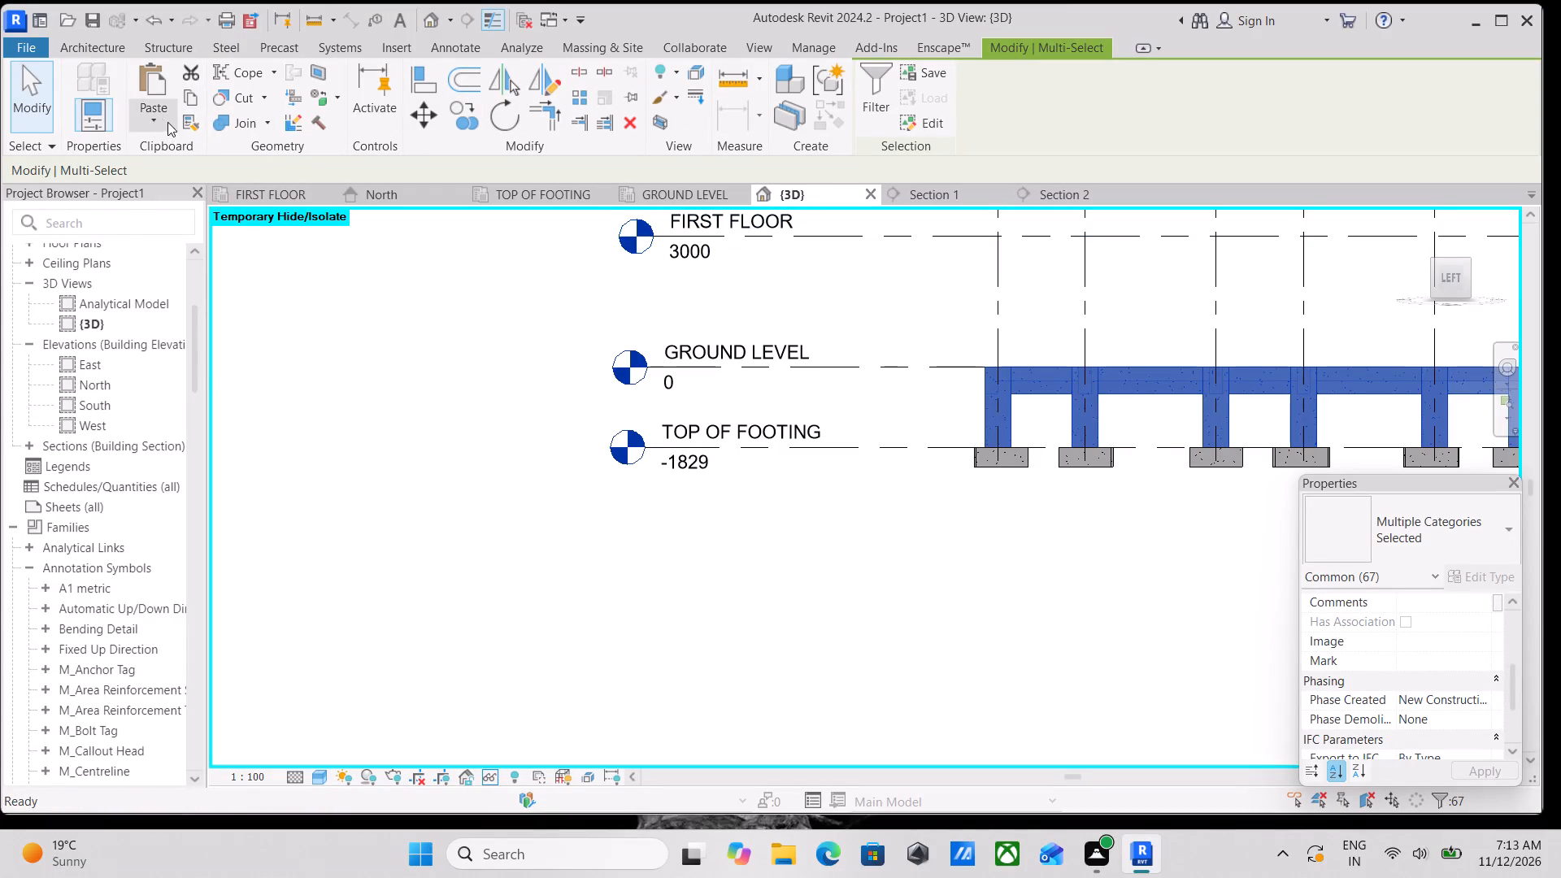
{"action": "left_click", "coordinate": [276, 182]}
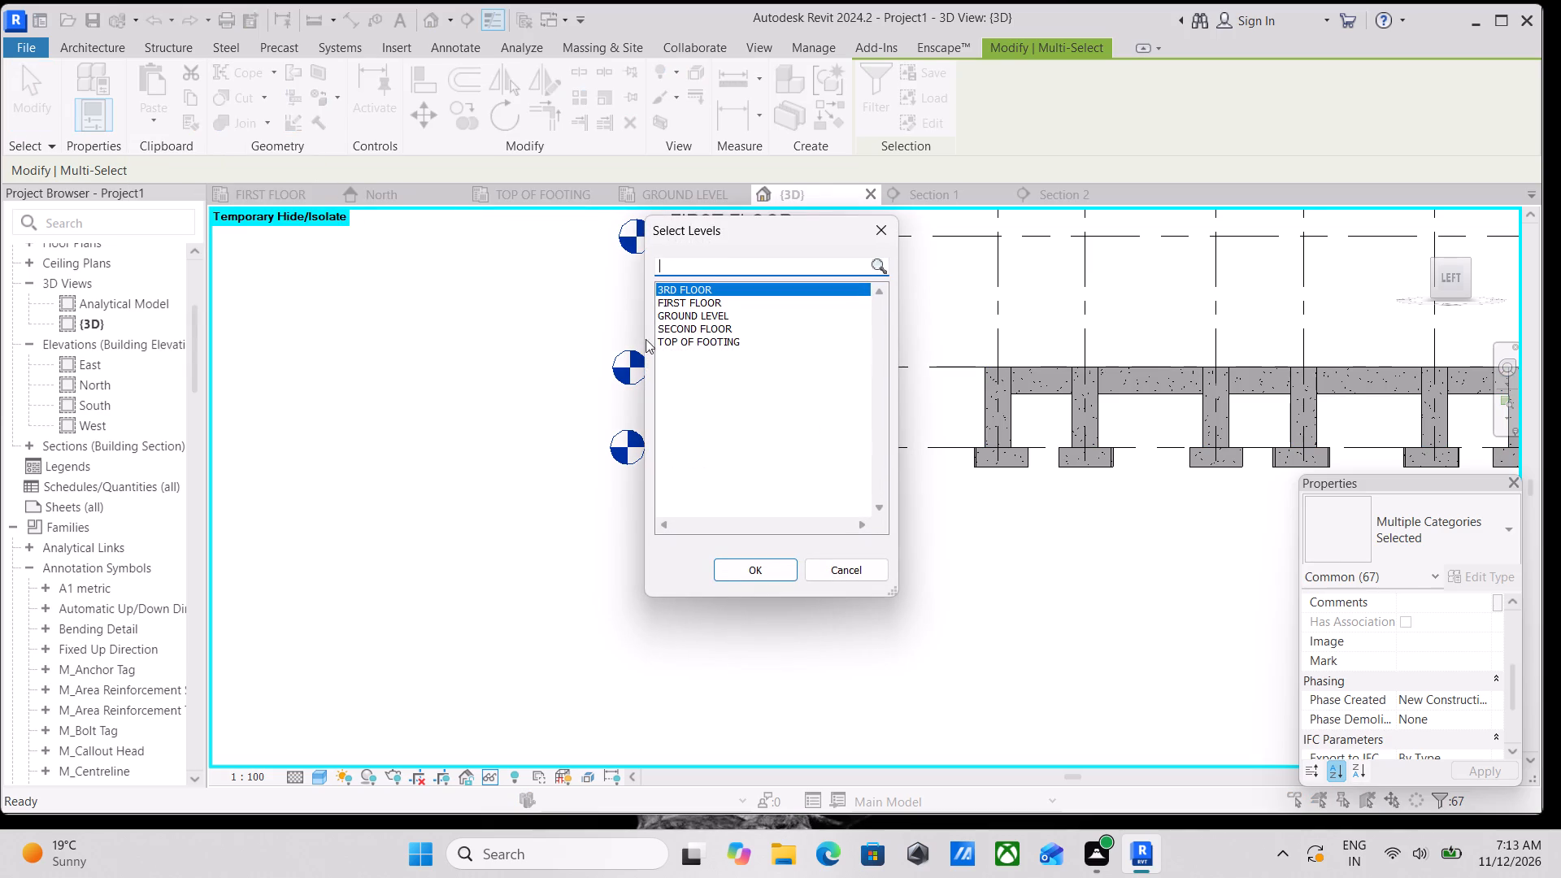
{"action": "left_click", "coordinate": [675, 301]}
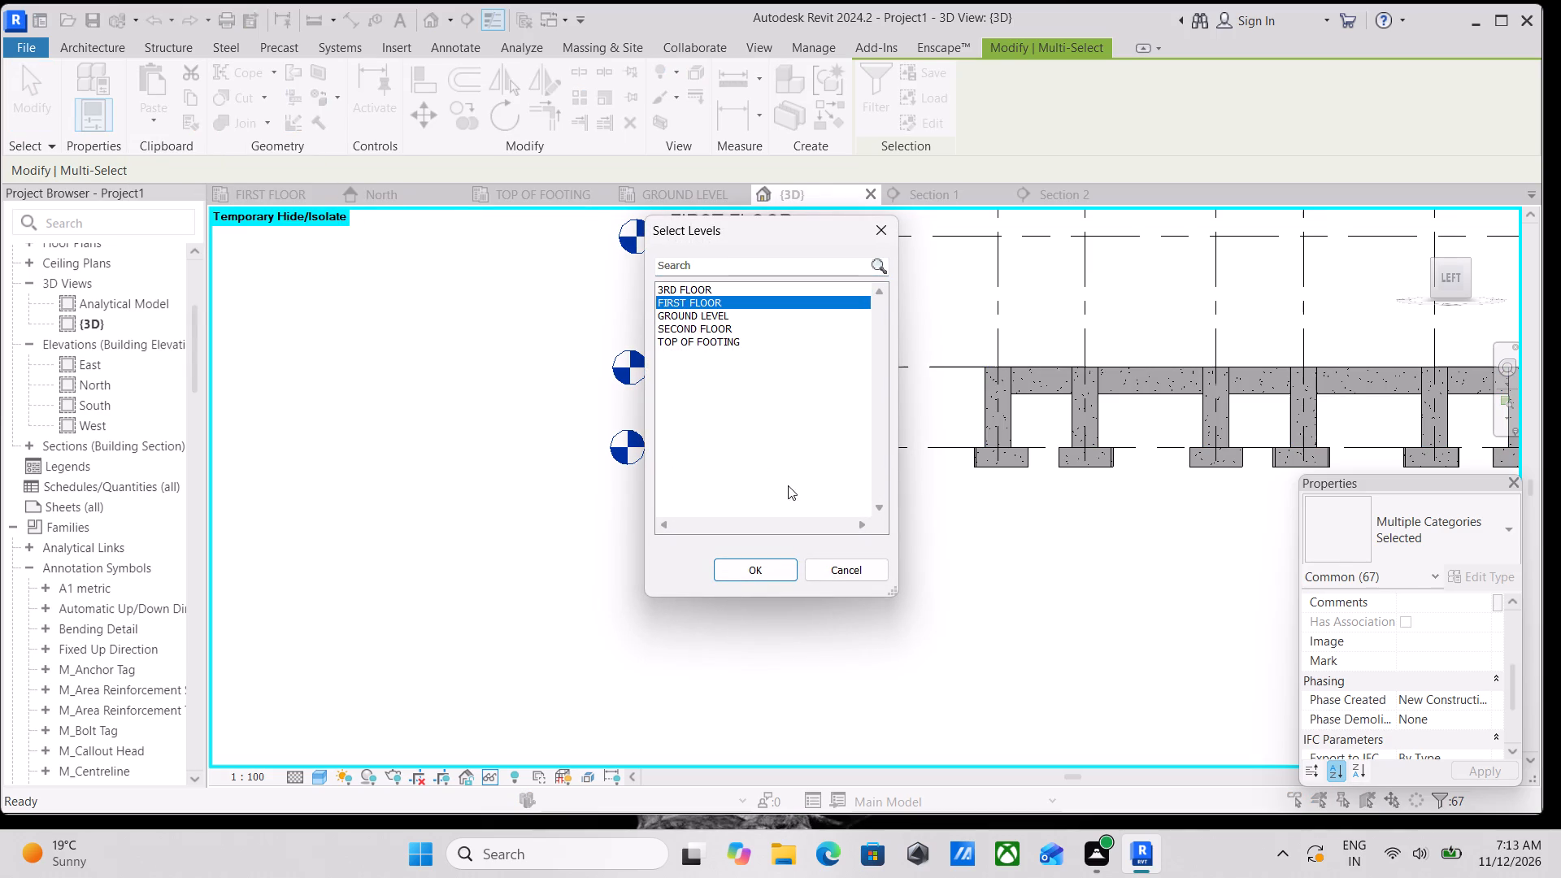
{"action": "left_click", "coordinate": [733, 572]}
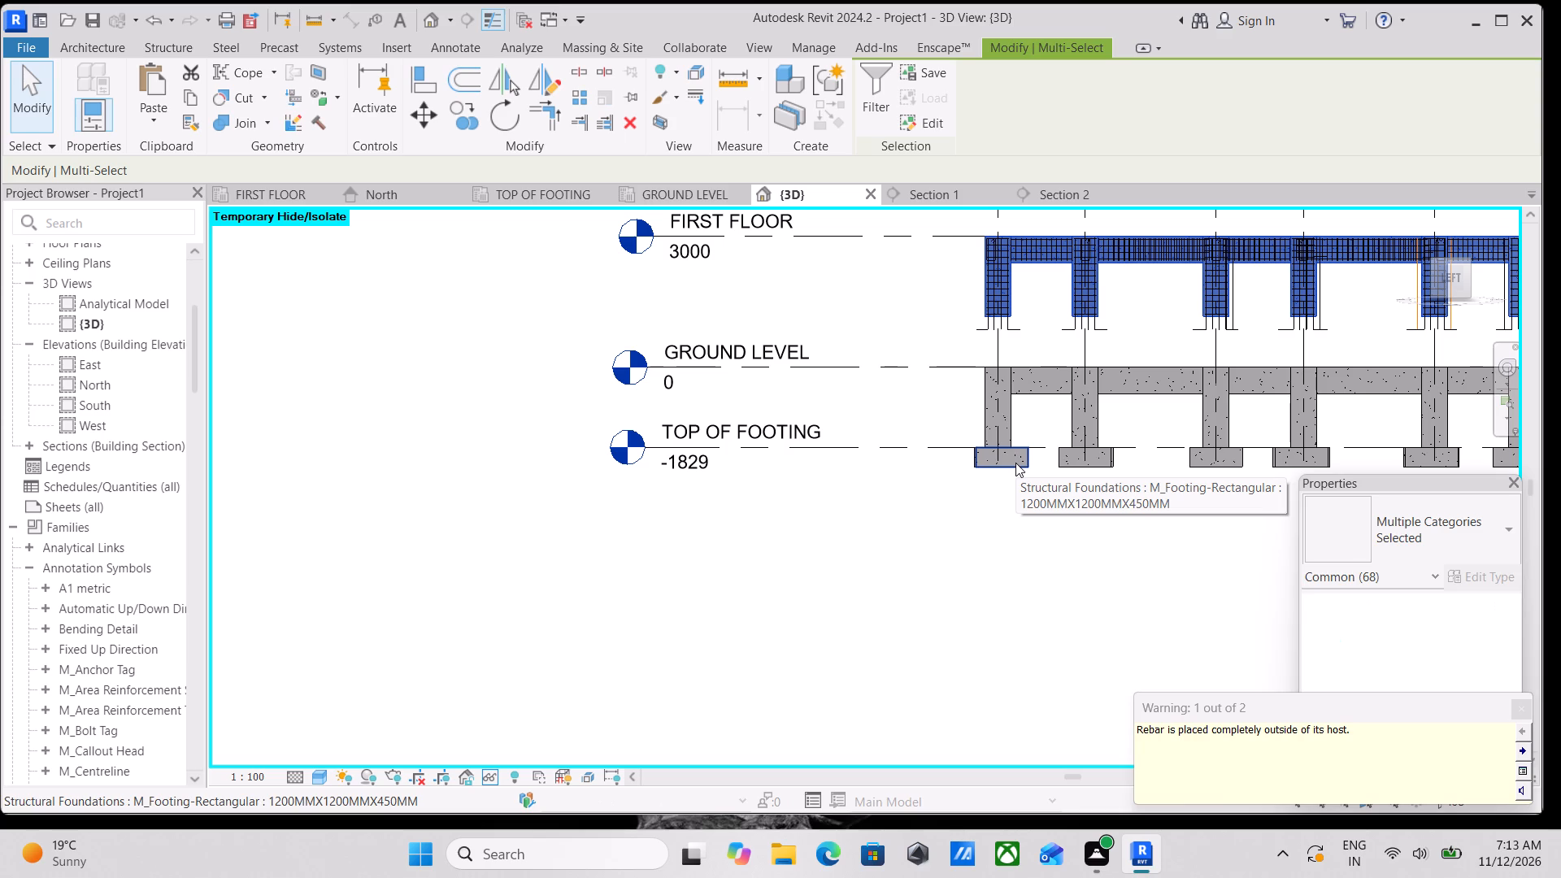
Examine the pasted frame at FIRST FLOOR, its column bars and the gap above the original frame.
{"action": "scroll", "coordinate": [1053, 406], "scroll_direction": "up", "scroll_amount": 1}
{"action": "middle_click_drag", "start_coordinate": [970, 275], "coordinate": [721, 306]}
{"action": "scroll", "coordinate": [1098, 384], "scroll_direction": "down", "scroll_amount": 1}
{"action": "middle_click_drag", "start_coordinate": [1070, 382], "coordinate": [927, 399]}
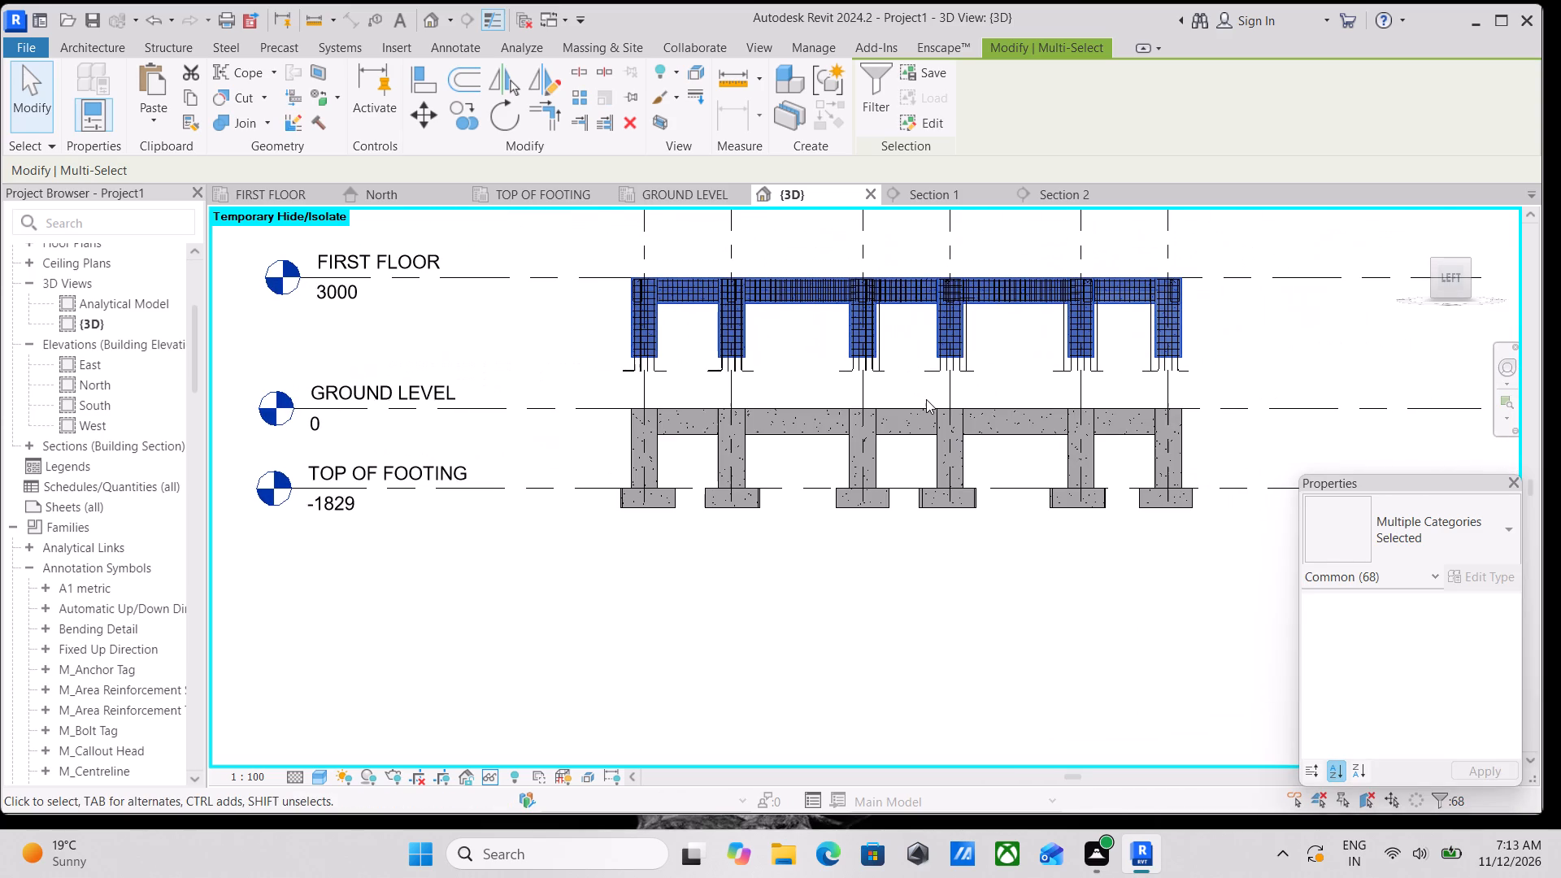
{"action": "scroll", "coordinate": [1159, 416], "scroll_direction": "up", "scroll_amount": 2}
{"action": "scroll", "coordinate": [1232, 365], "scroll_direction": "up", "scroll_amount": 2}
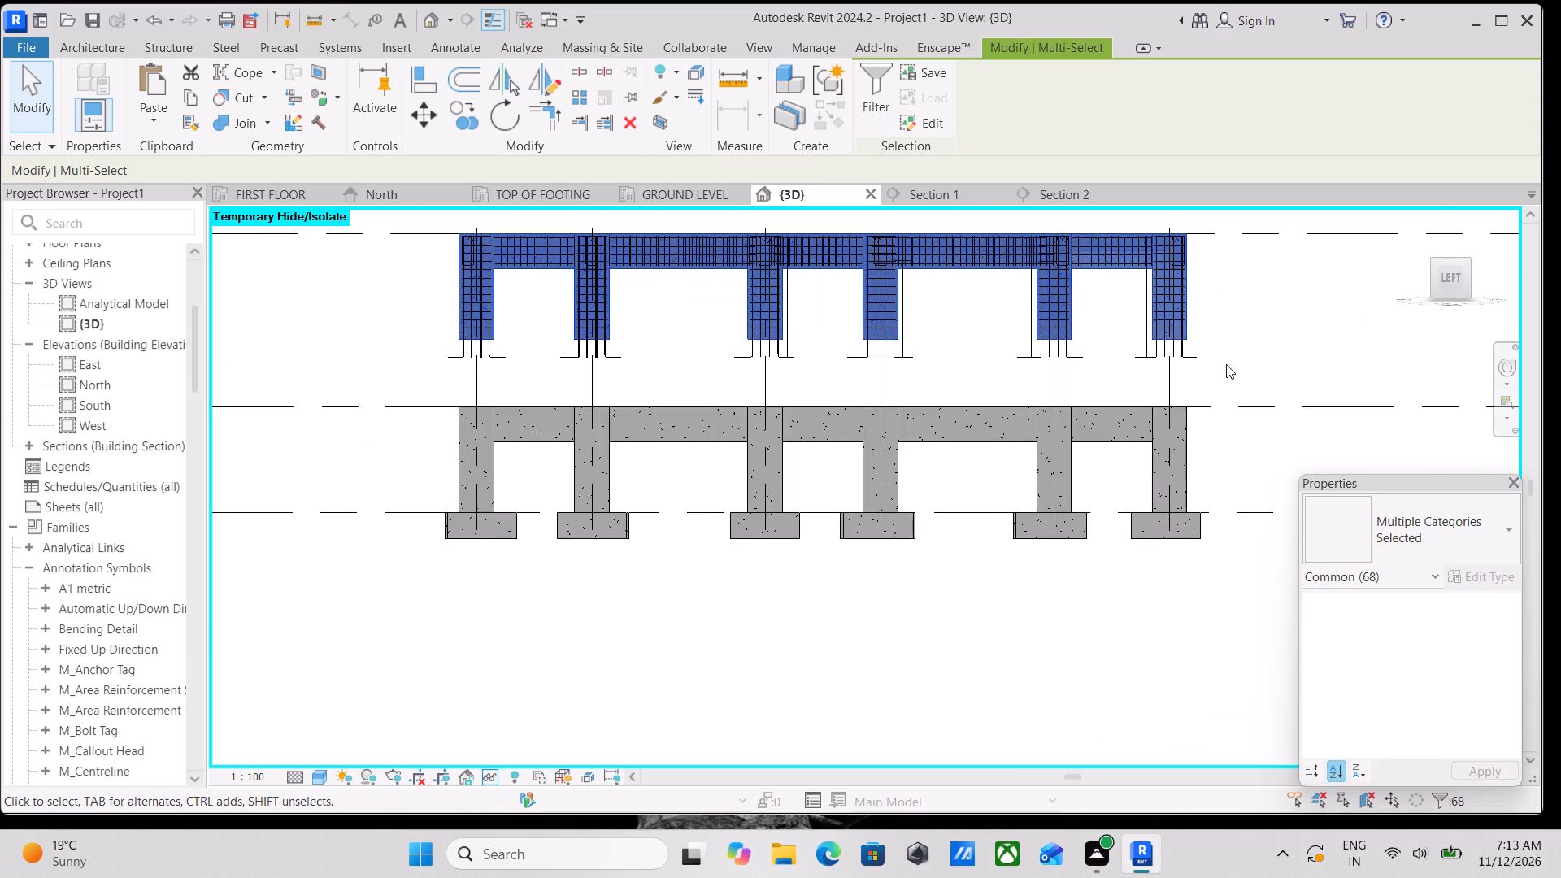
{"action": "scroll", "coordinate": [1176, 358], "scroll_direction": "up", "scroll_amount": 3}
{"action": "scroll", "coordinate": [1227, 353], "scroll_direction": "down", "scroll_amount": 2}
{"action": "middle_click_drag", "start_coordinate": [1230, 355], "coordinate": [1274, 427]}
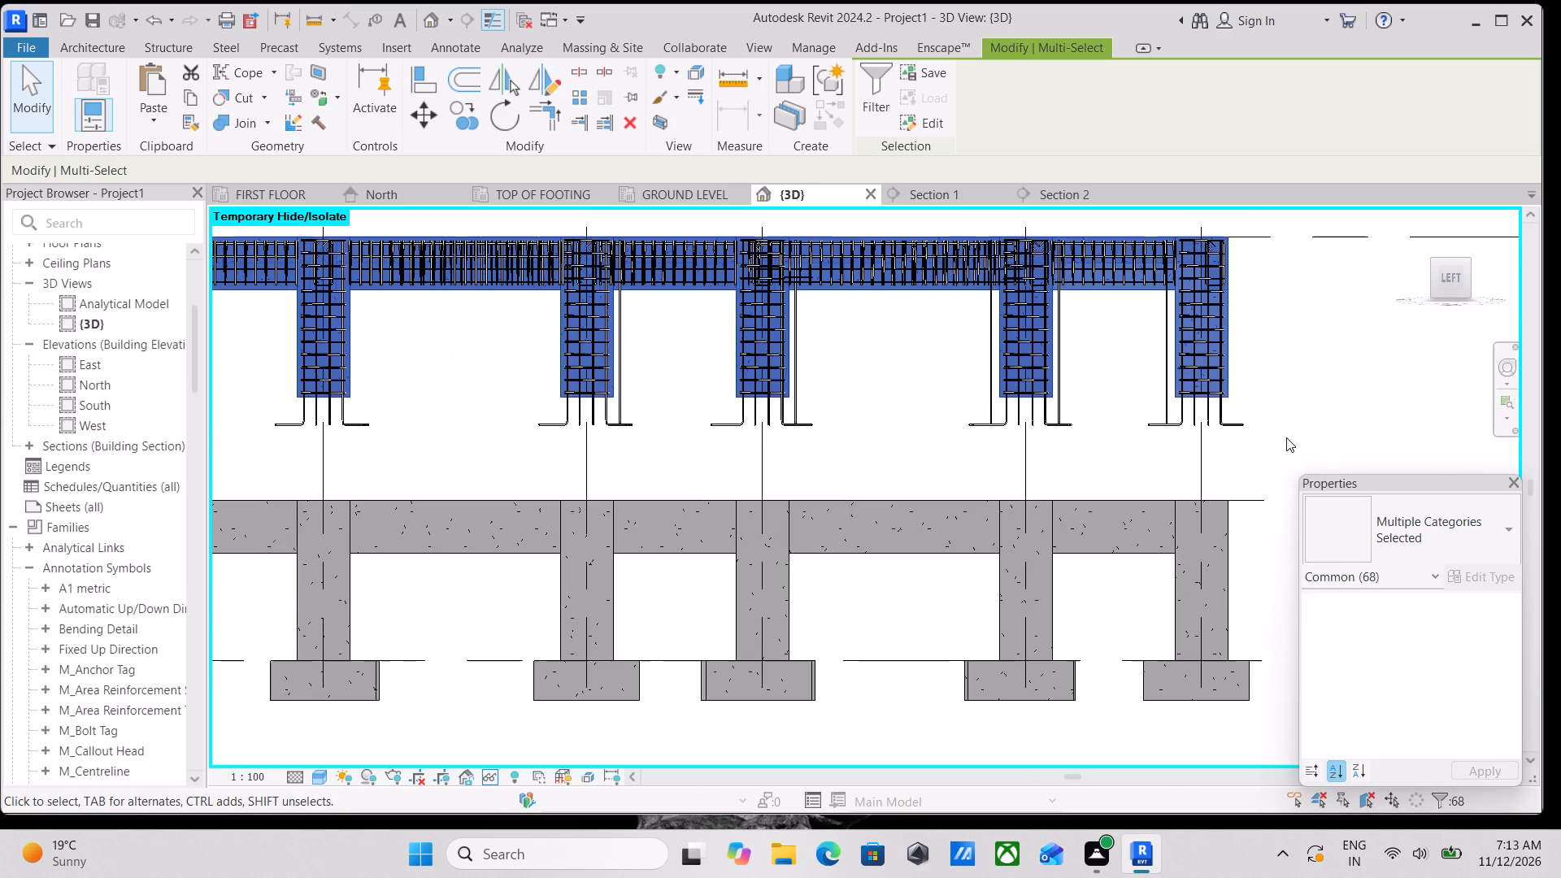
{"action": "middle_click_drag", "start_coordinate": [1286, 437], "coordinate": [1339, 510]}
{"action": "scroll", "coordinate": [1322, 481], "scroll_direction": "down", "scroll_amount": 2}
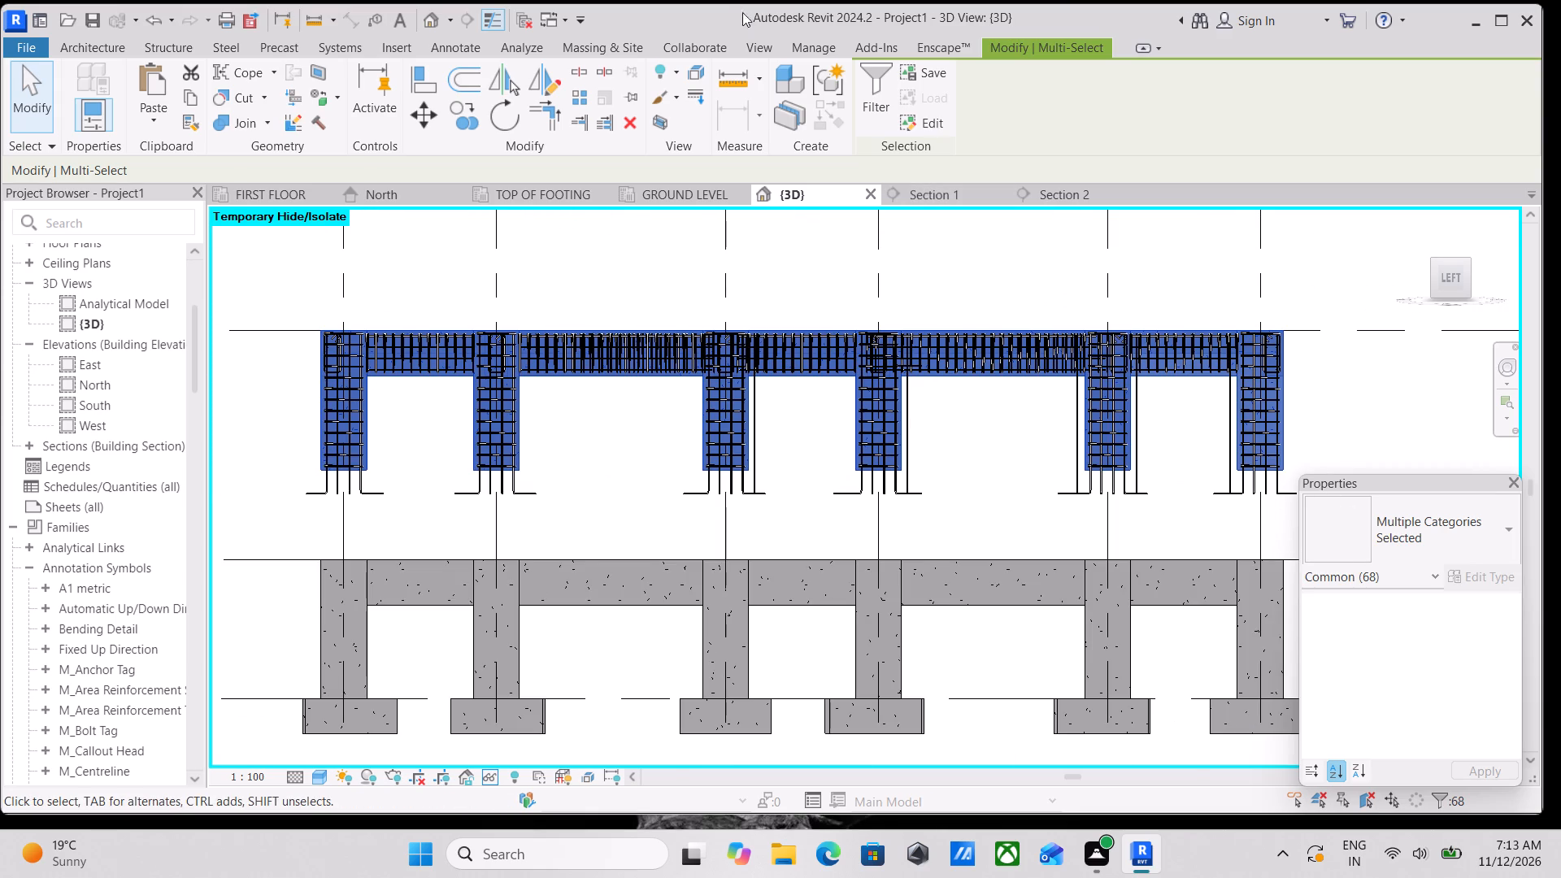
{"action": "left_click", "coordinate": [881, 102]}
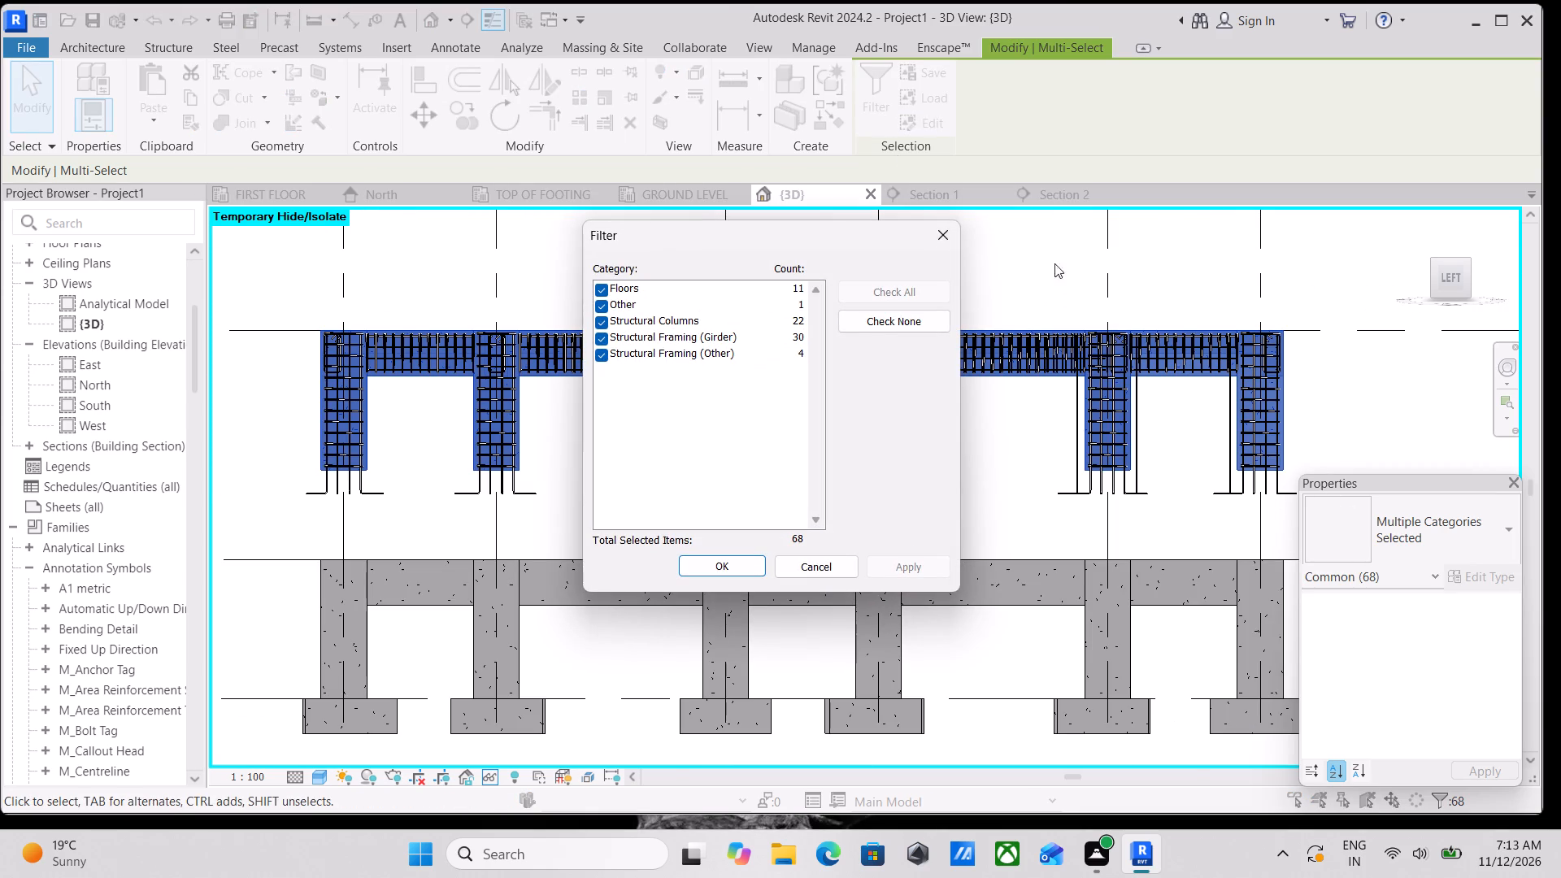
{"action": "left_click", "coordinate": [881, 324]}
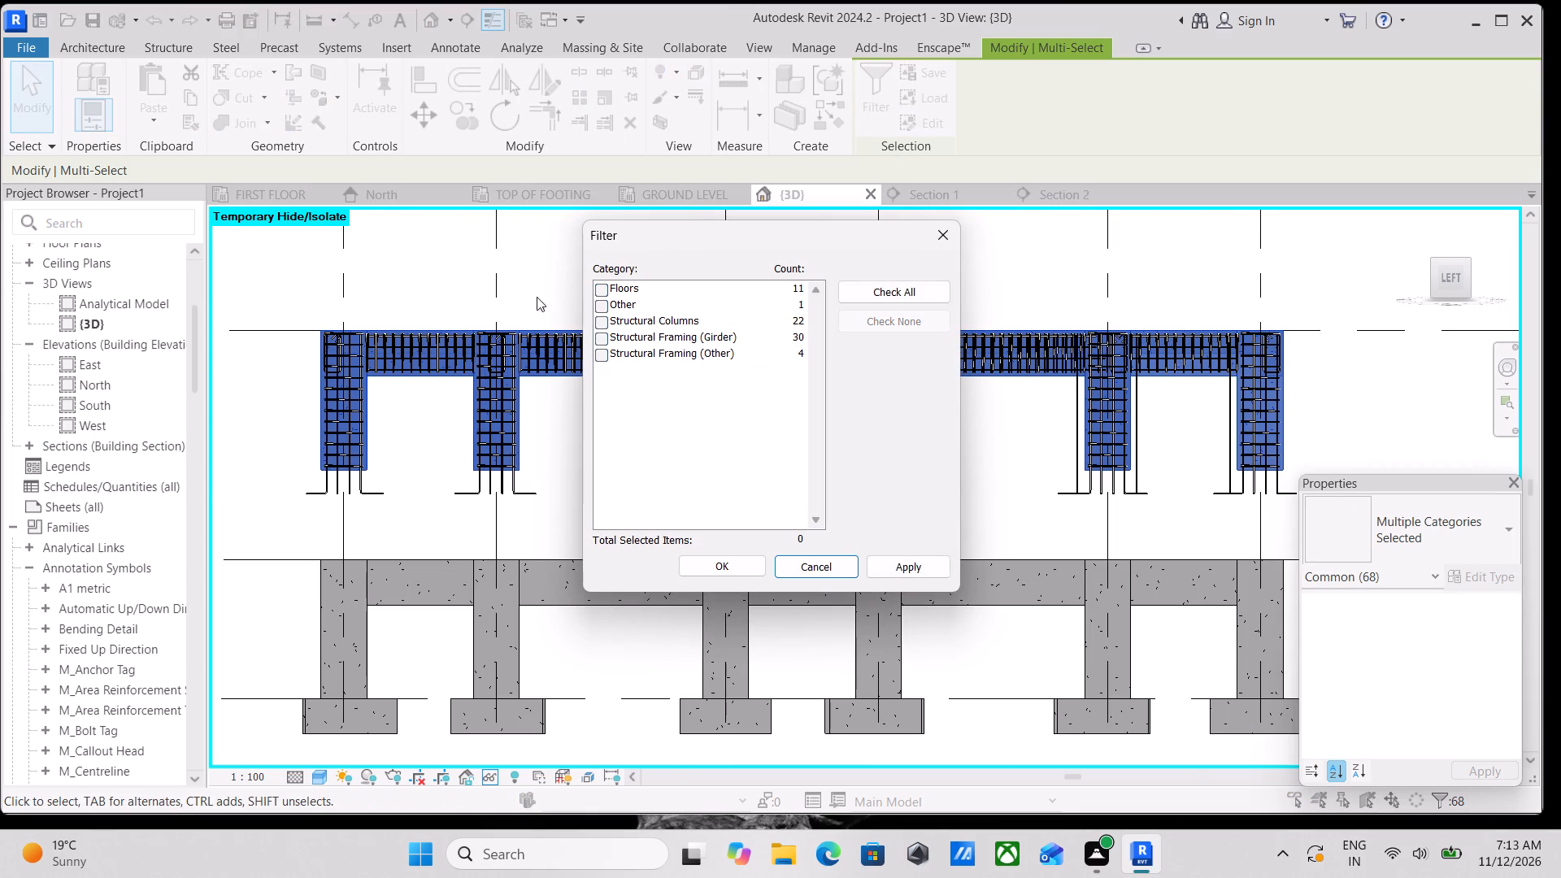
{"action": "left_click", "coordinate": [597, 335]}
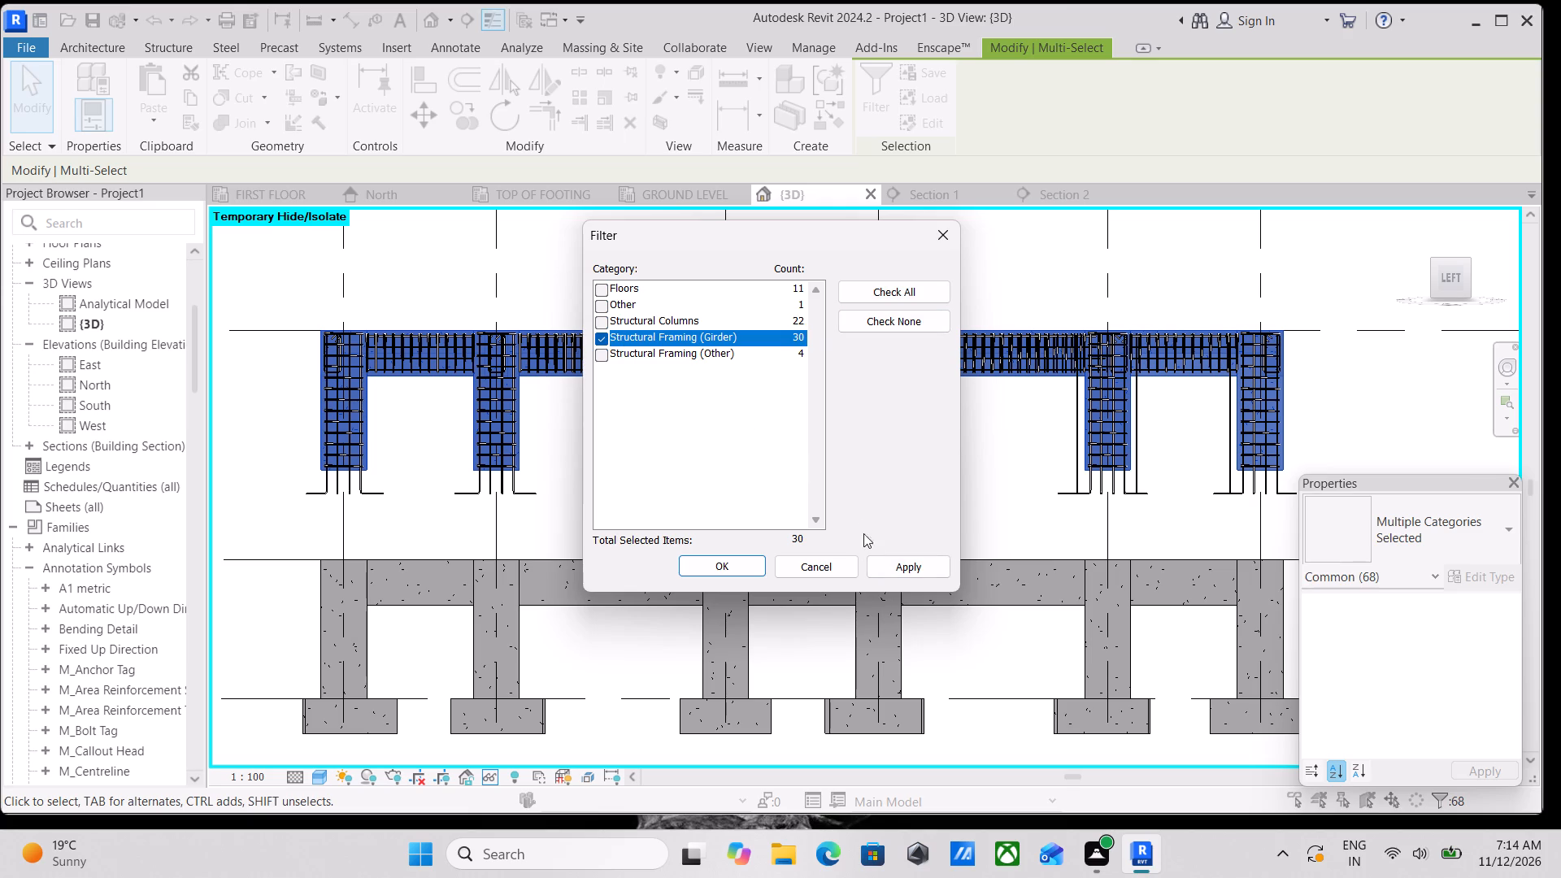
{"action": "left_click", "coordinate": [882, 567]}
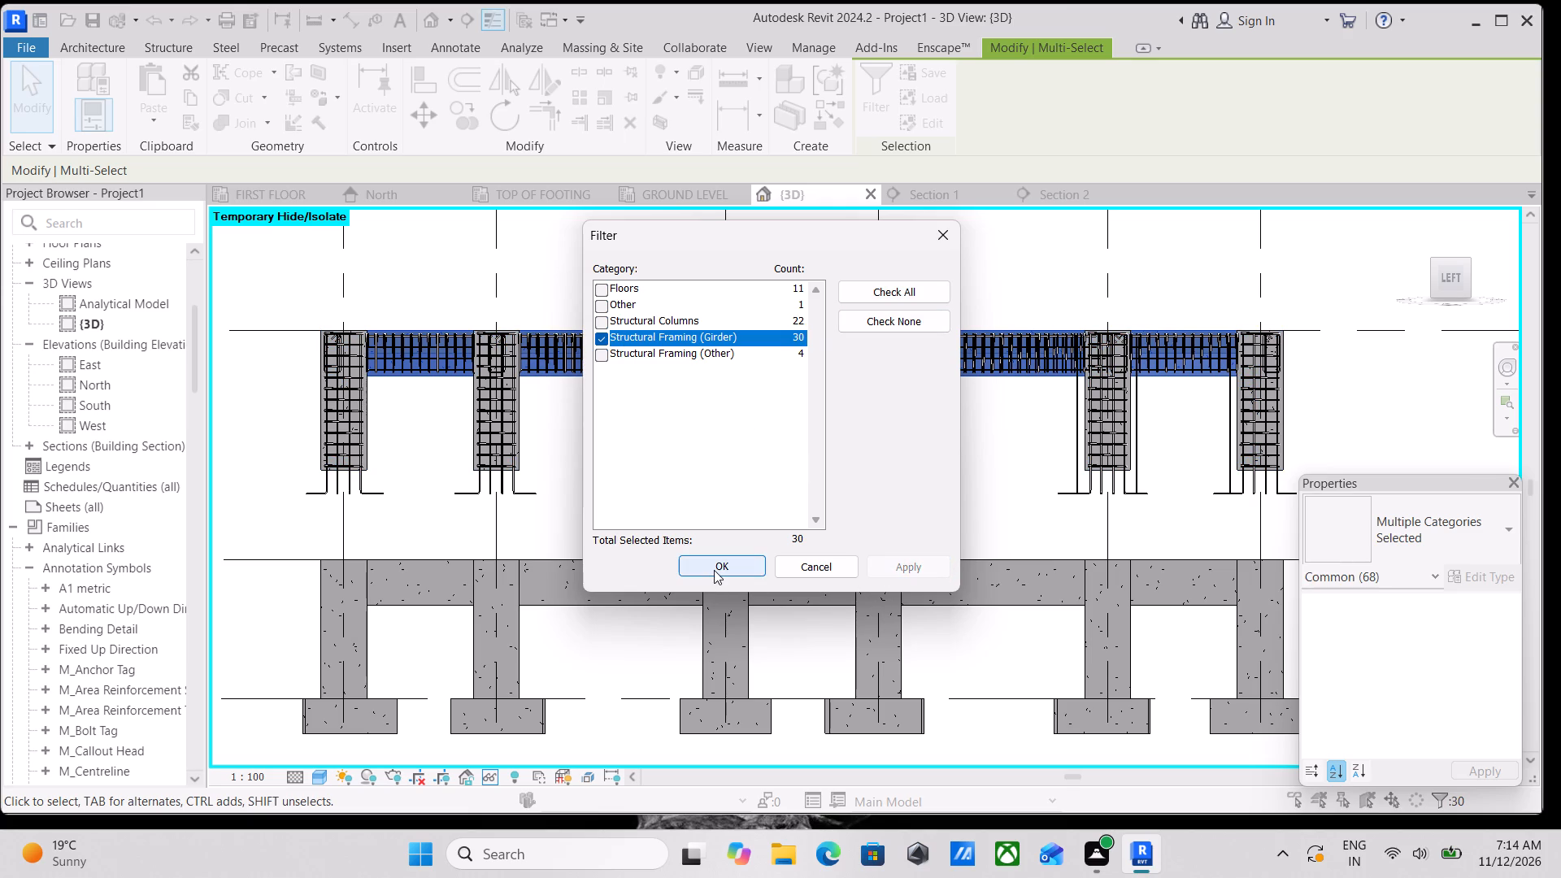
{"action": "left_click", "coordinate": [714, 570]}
Examine the gap between the FIRST FLOOR frame and the GROUND LEVEL frame, and clear the girder selection.
{"action": "middle_click_drag", "start_coordinate": [794, 486], "coordinate": [892, 532]}
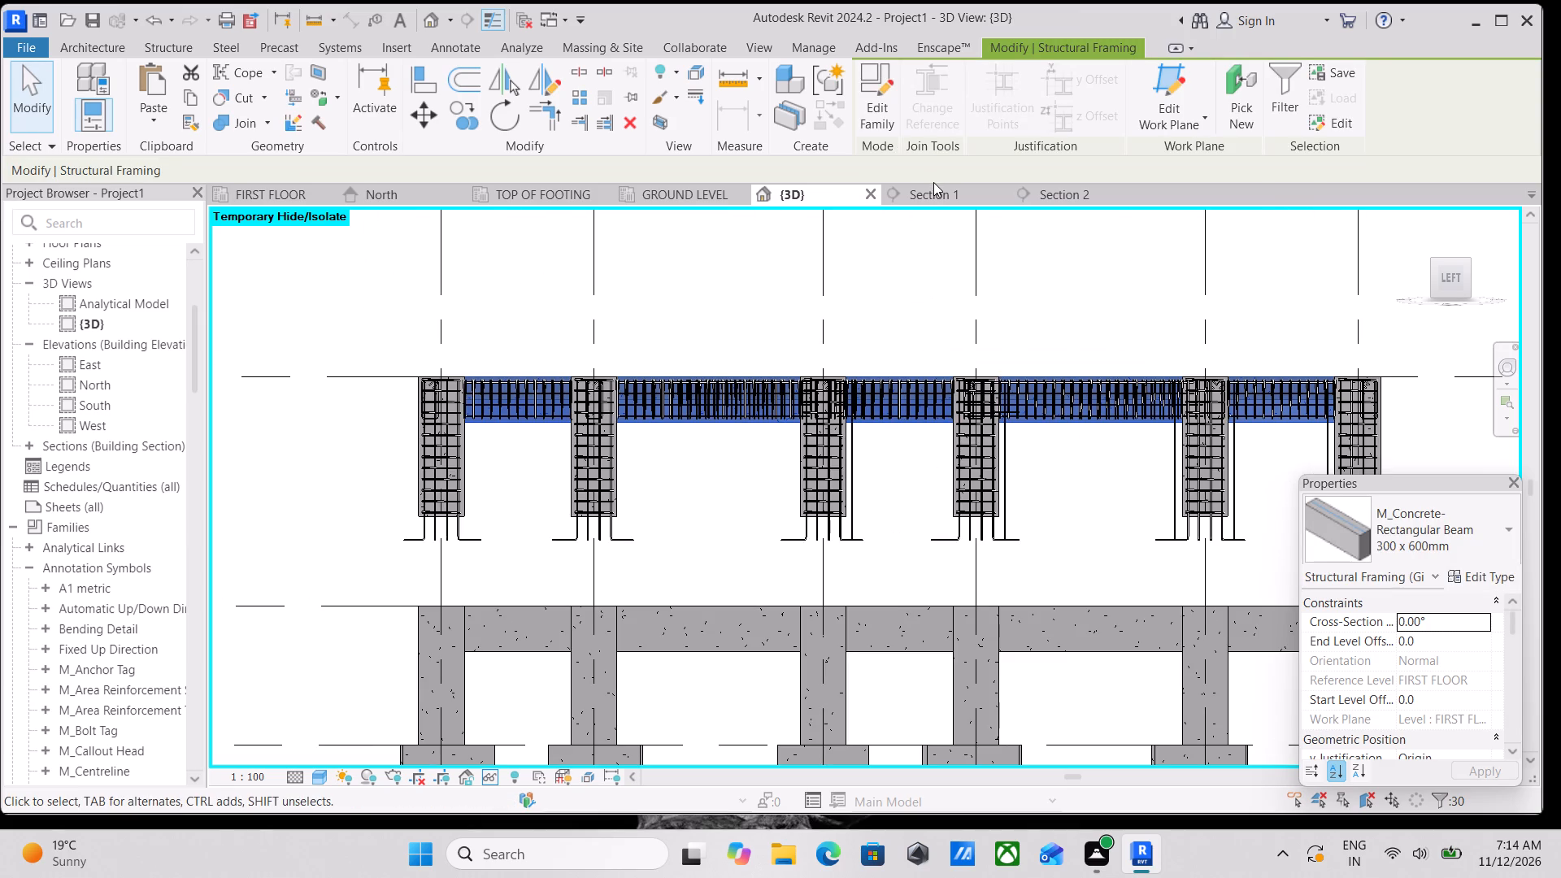
{"action": "scroll", "coordinate": [933, 182], "scroll_direction": "up", "scroll_amount": 3}
{"action": "scroll", "coordinate": [1490, 21], "scroll_direction": "down", "scroll_amount": 2}
{"action": "scroll", "coordinate": [1364, 370], "scroll_direction": "up", "scroll_amount": 2}
{"action": "scroll", "coordinate": [1349, 383], "scroll_direction": "down", "scroll_amount": 2}
{"action": "middle_click_drag", "start_coordinate": [1281, 490], "coordinate": [1406, 352]}
{"action": "scroll", "coordinate": [1404, 372], "scroll_direction": "up", "scroll_amount": 1}
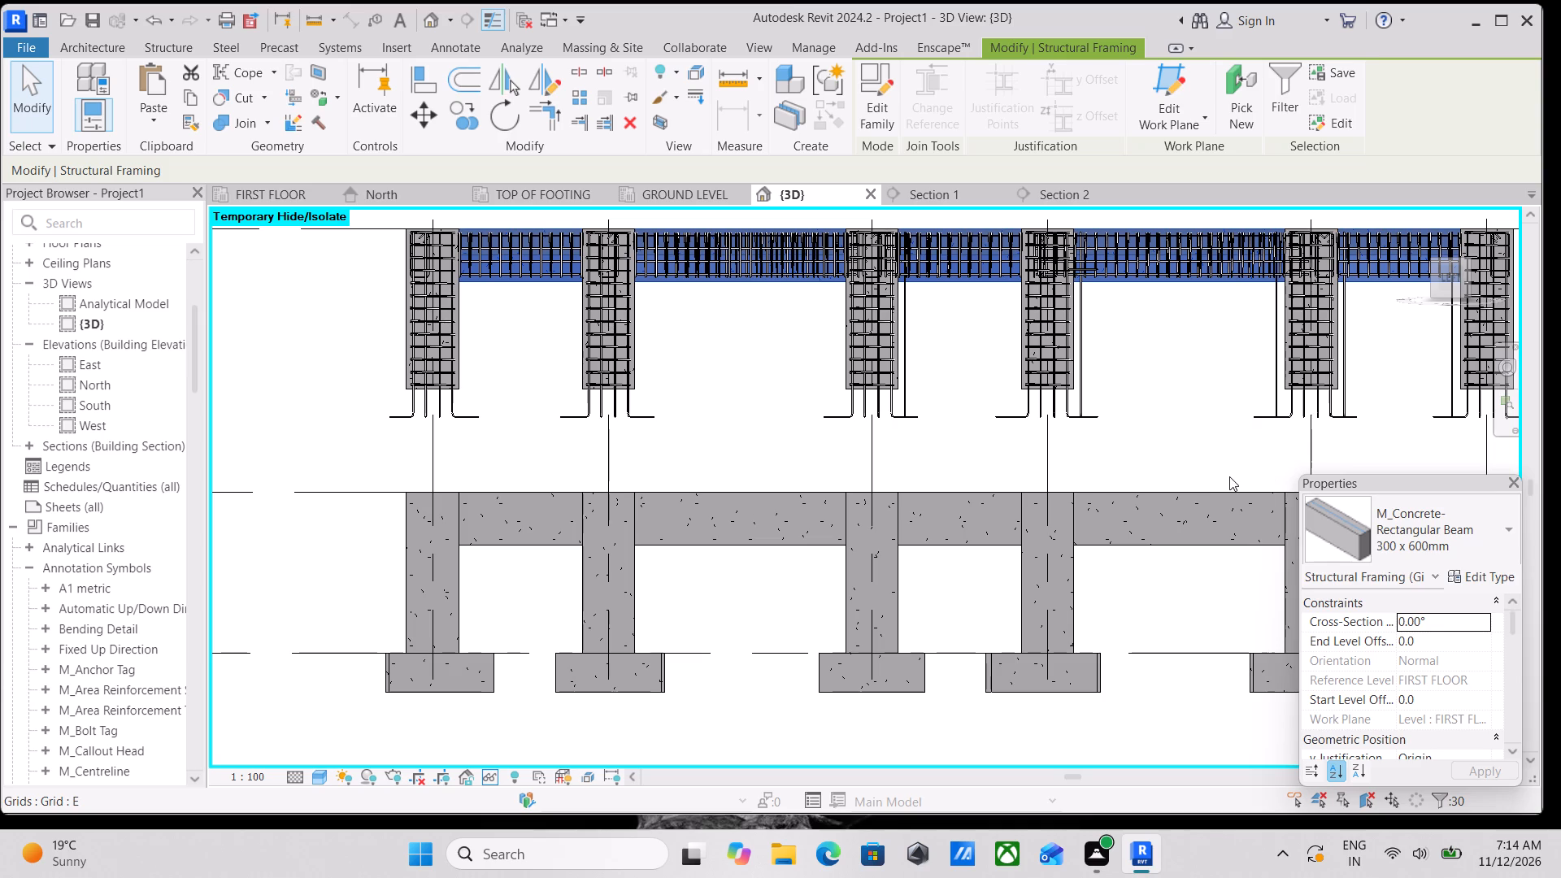
{"action": "scroll", "coordinate": [1176, 492], "scroll_direction": "up", "scroll_amount": 1}
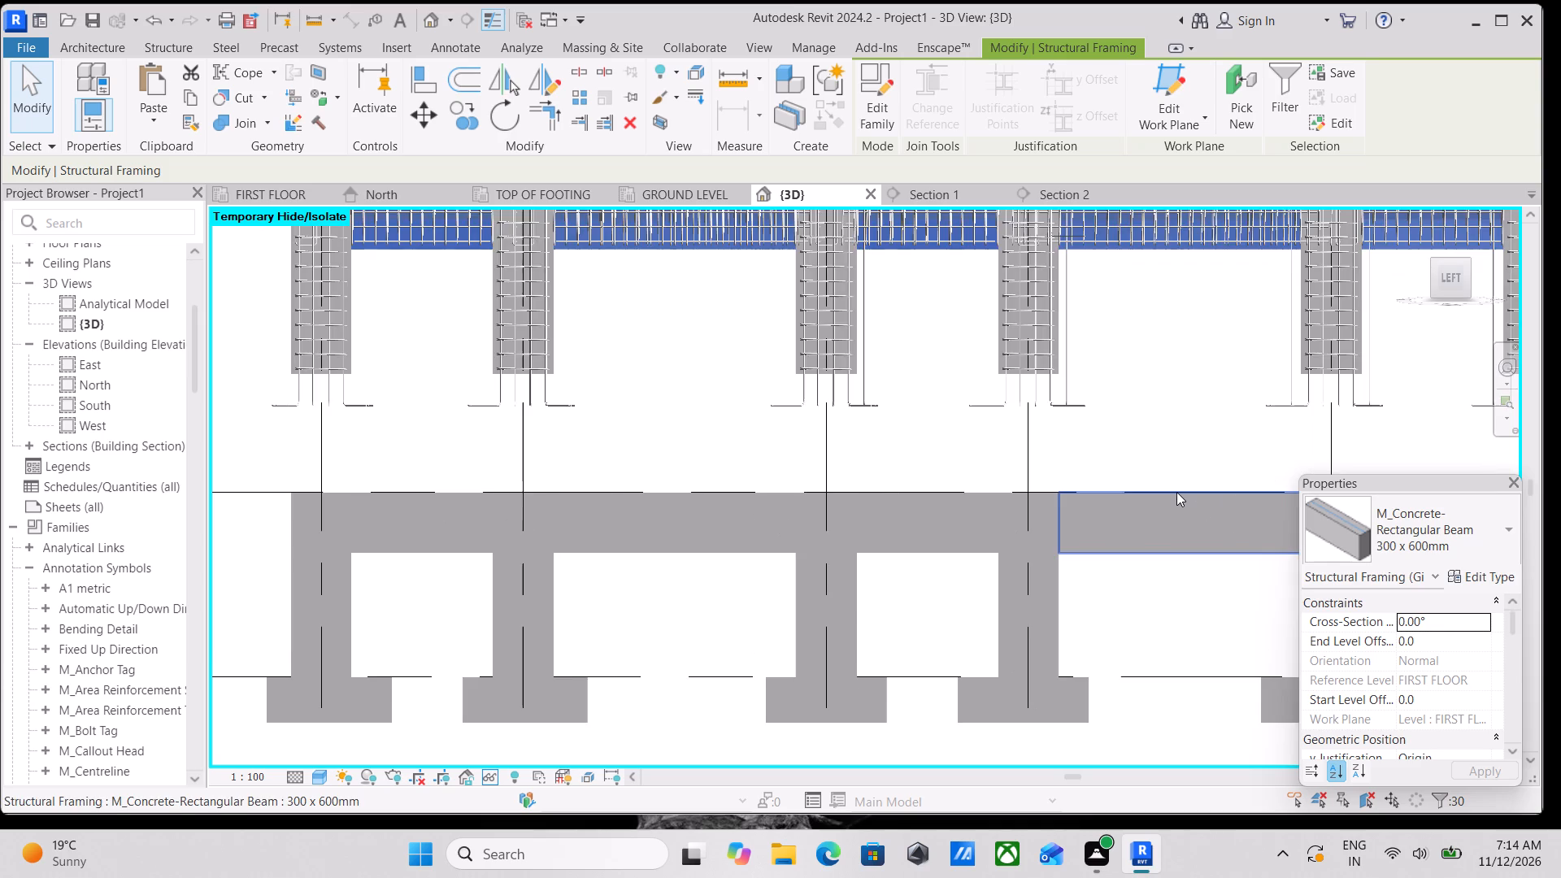
{"action": "scroll", "coordinate": [1176, 492], "scroll_direction": "down", "scroll_amount": 1}
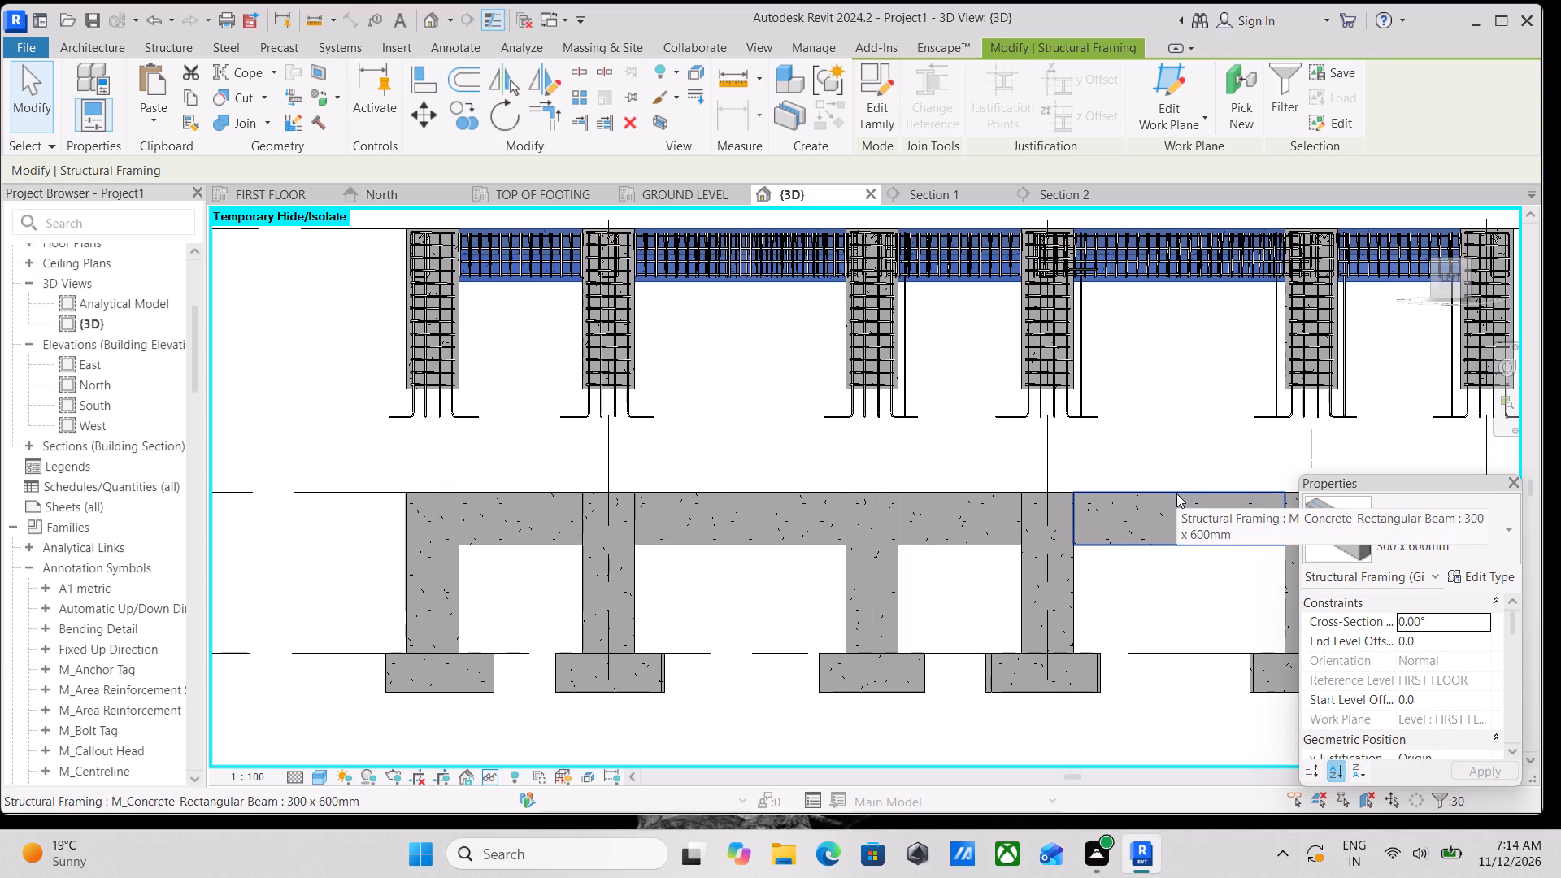
{"action": "scroll", "coordinate": [1176, 493], "scroll_direction": "up", "scroll_amount": 1}
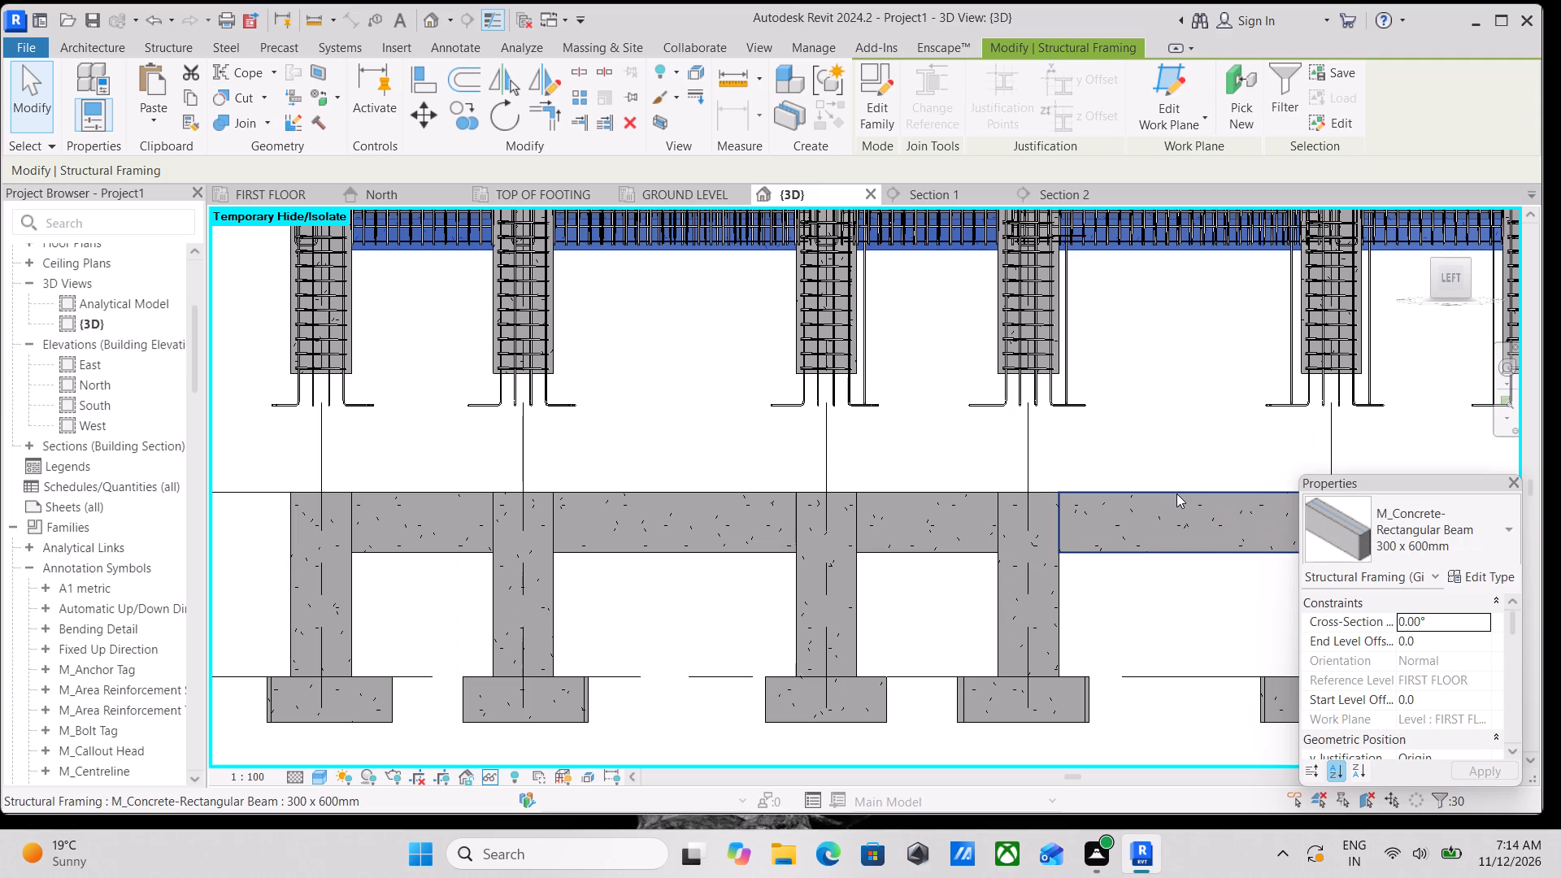
{"action": "scroll", "coordinate": [1176, 493], "scroll_direction": "up", "scroll_amount": 1}
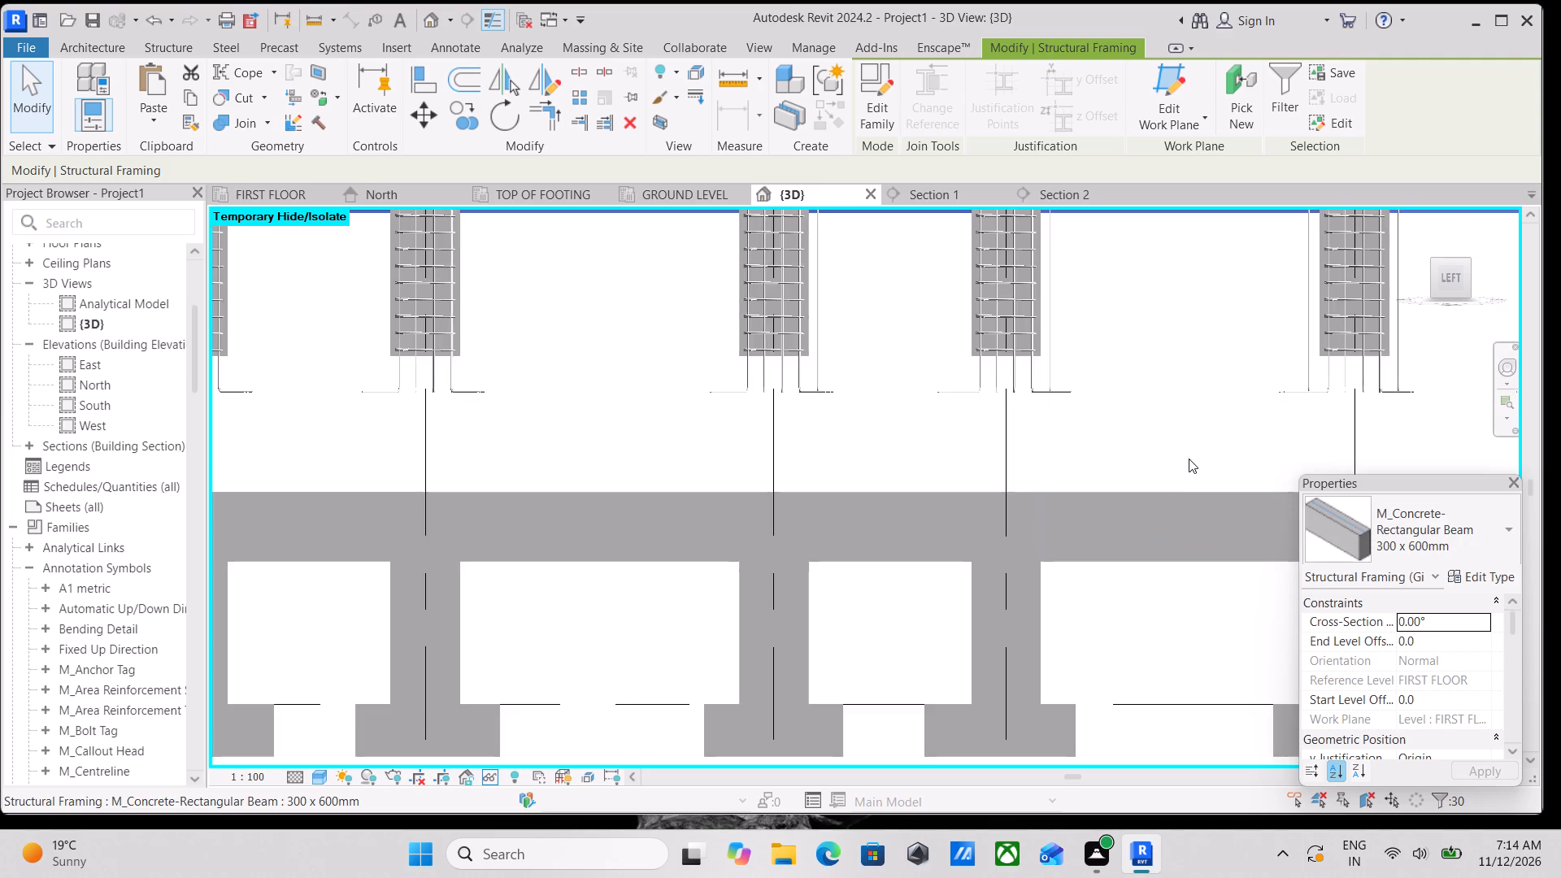
{"action": "scroll", "coordinate": [1189, 450], "scroll_direction": "down", "scroll_amount": 6}
{"action": "middle_click_drag", "start_coordinate": [1178, 434], "coordinate": [1212, 383]}
{"action": "scroll", "coordinate": [1216, 381], "scroll_direction": "up", "scroll_amount": 1}
{"action": "scroll", "coordinate": [1214, 432], "scroll_direction": "down", "scroll_amount": 4}
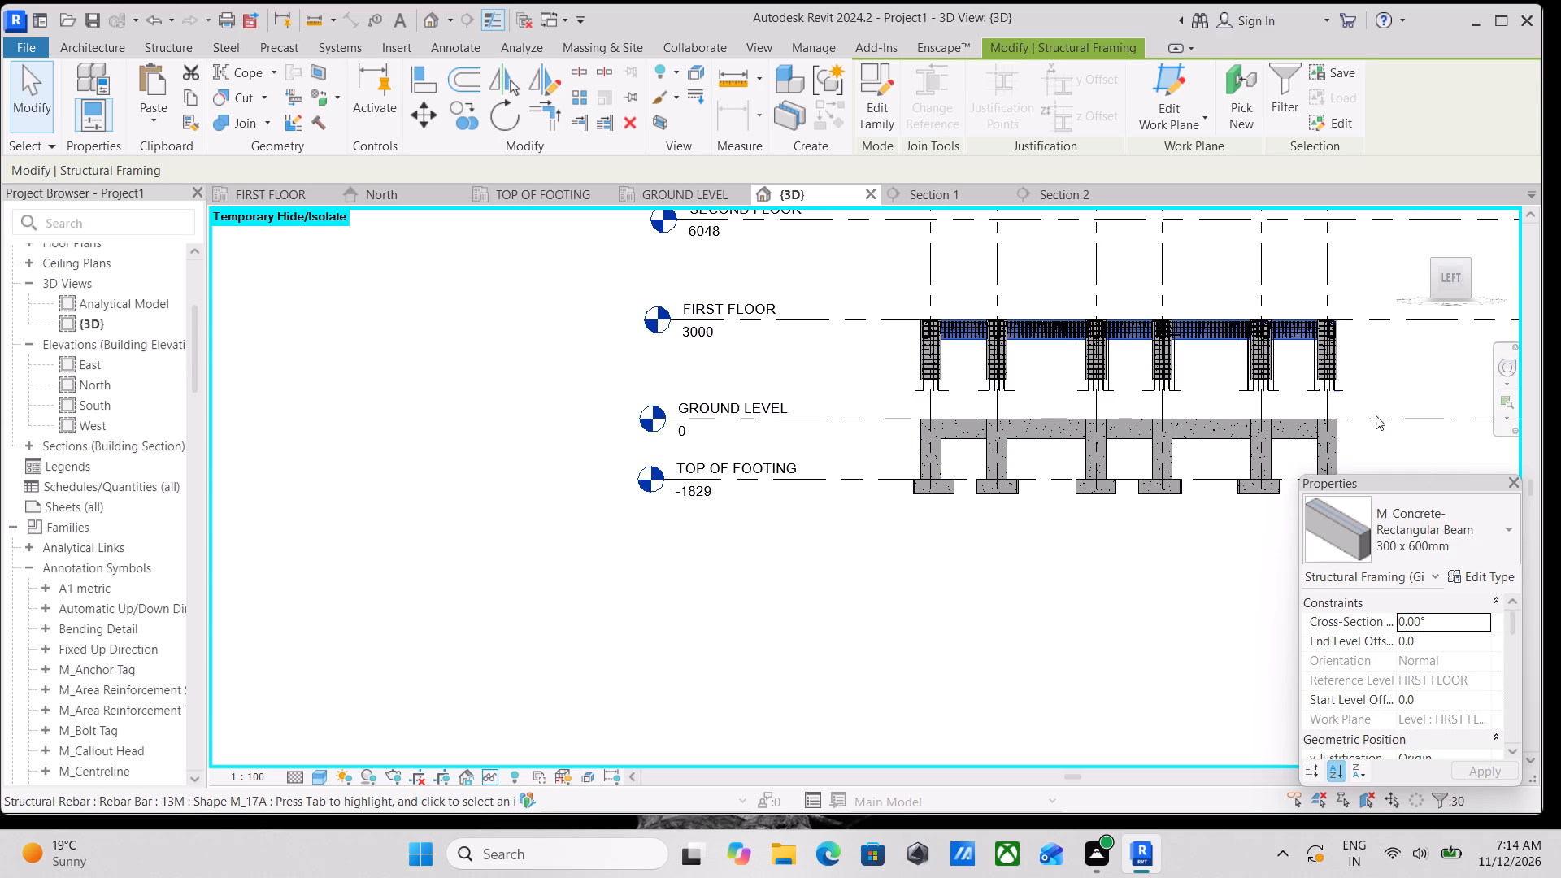
{"action": "key", "text": "Escape"}
Delete all structural rebar from the copied FIRST FLOOR frame, keeping its floors, columns and framing.
{"action": "scroll", "coordinate": [1215, 459], "scroll_direction": "up", "scroll_amount": 2}
{"action": "middle_click_drag", "start_coordinate": [1227, 412], "coordinate": [1193, 454]}
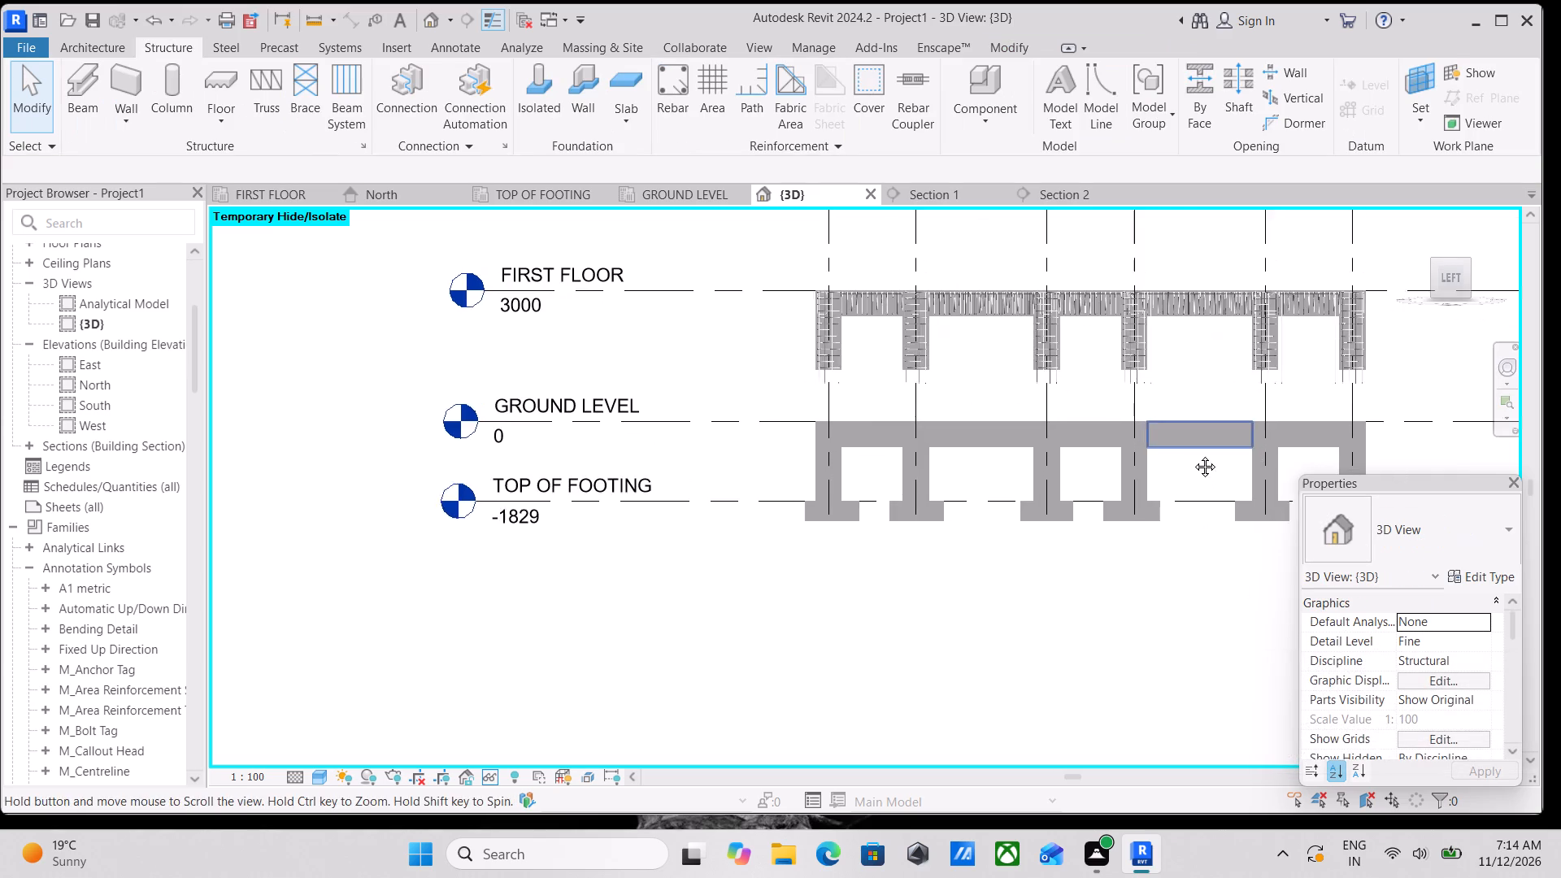
{"action": "middle_click_drag", "start_coordinate": [1193, 454], "coordinate": [1185, 473]}
{"action": "scroll", "coordinate": [1368, 421], "scroll_direction": "down", "scroll_amount": 1}
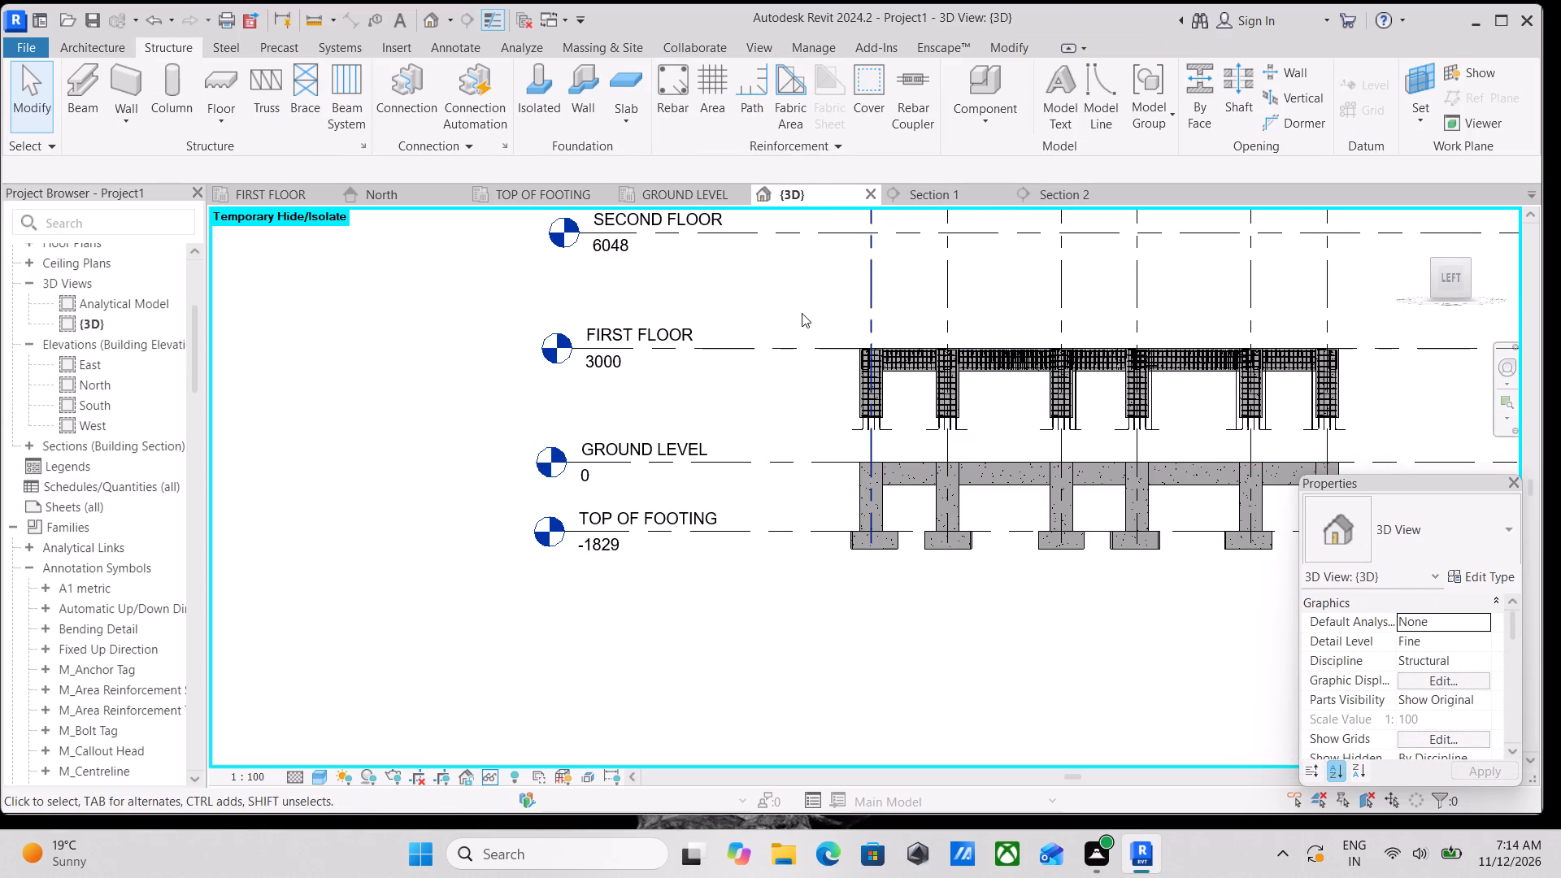
{"action": "left_click_drag", "start_coordinate": [816, 309], "coordinate": [1341, 405]}
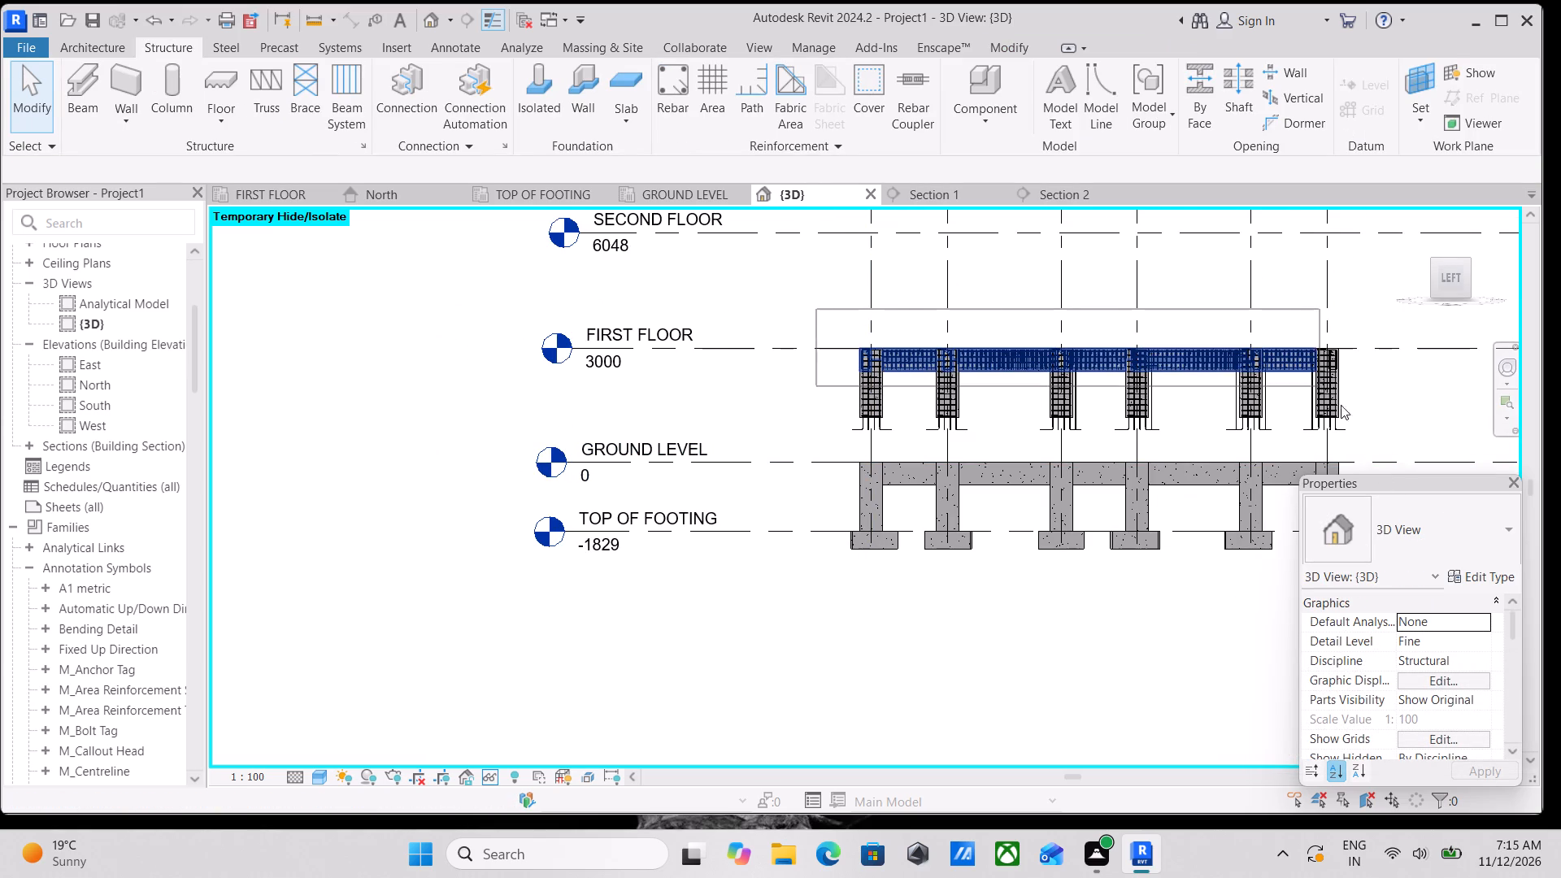
{"action": "left_click_drag", "start_coordinate": [1341, 405], "coordinate": [1376, 447]}
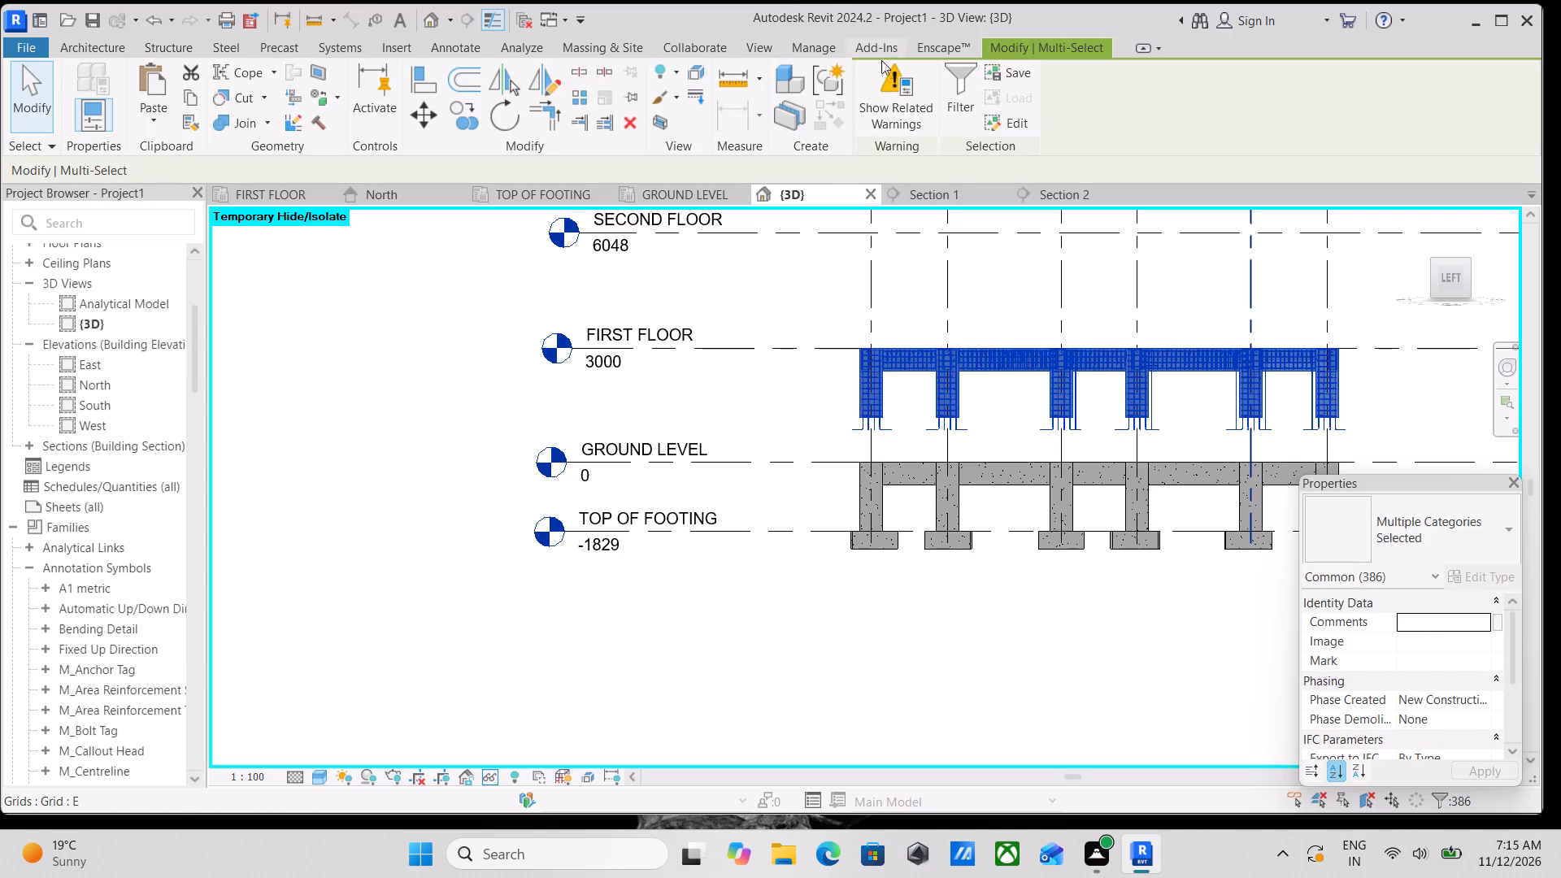
{"action": "left_click", "coordinate": [954, 96]}
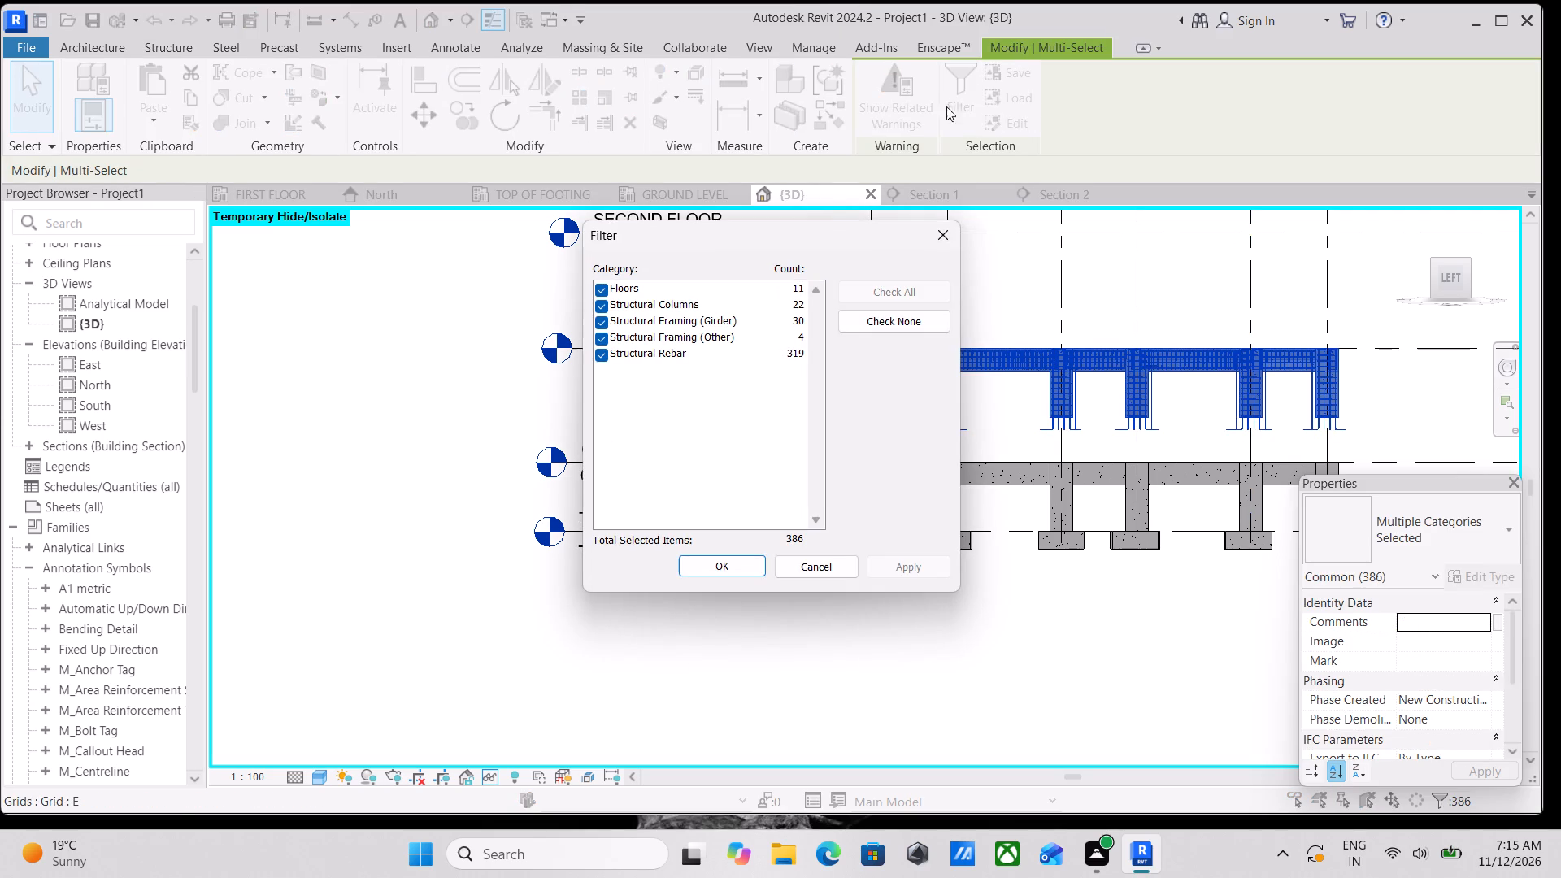
{"action": "left_click", "coordinate": [599, 336]}
{"action": "left_click", "coordinate": [599, 324]}
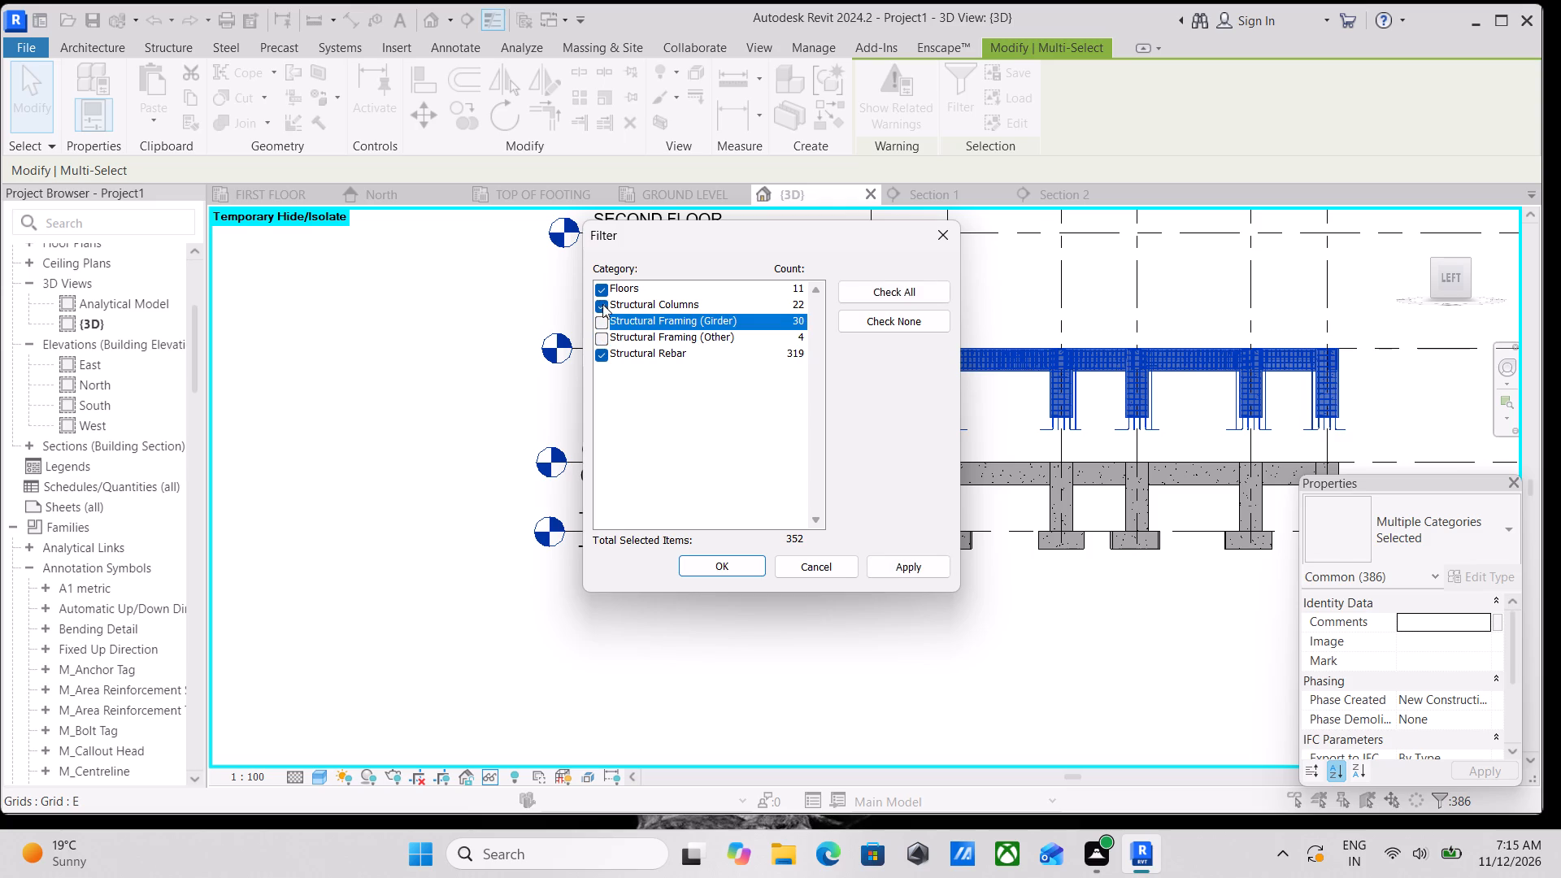
{"action": "left_click", "coordinate": [602, 304]}
{"action": "left_click", "coordinate": [600, 292]}
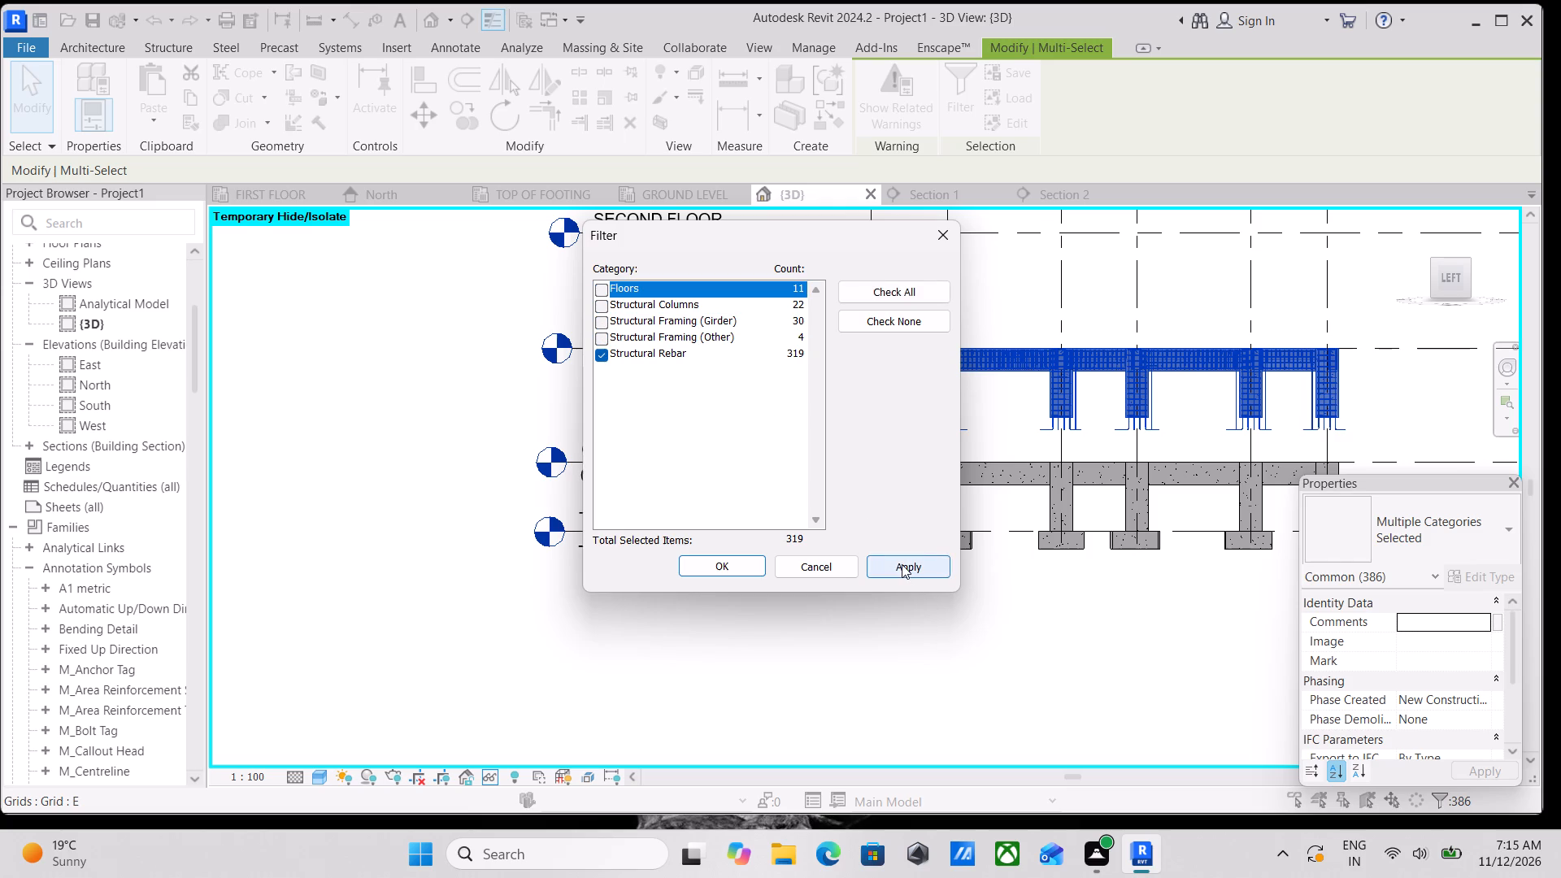
{"action": "left_click", "coordinate": [902, 564]}
{"action": "left_click", "coordinate": [735, 572]}
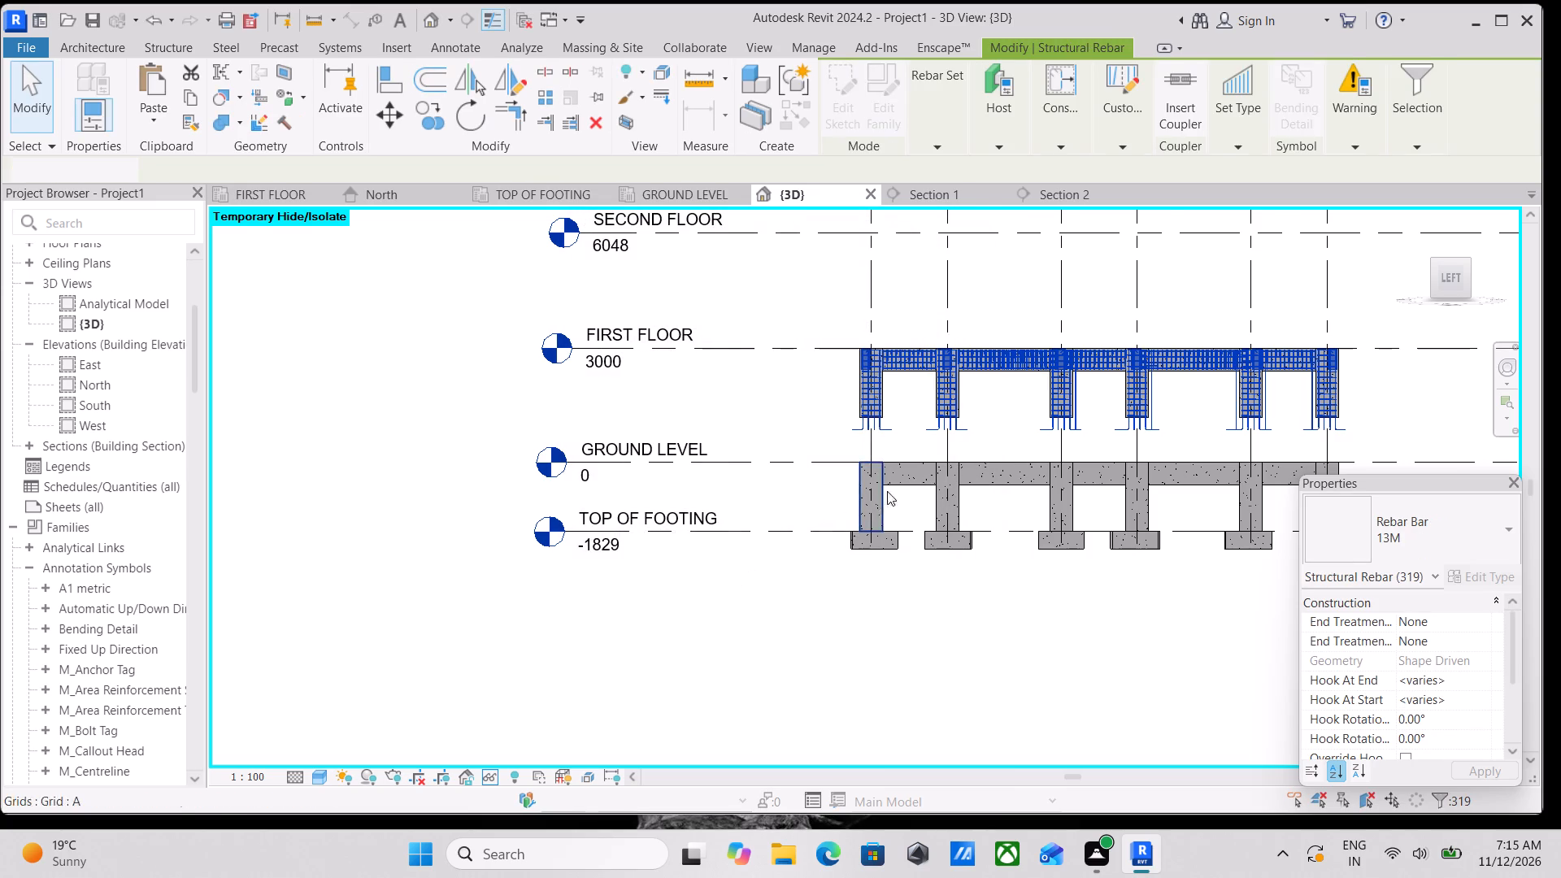
{"action": "scroll", "coordinate": [1008, 426], "scroll_direction": "up", "scroll_amount": 5}
{"action": "middle_click_drag", "start_coordinate": [1059, 411], "coordinate": [1017, 454]}
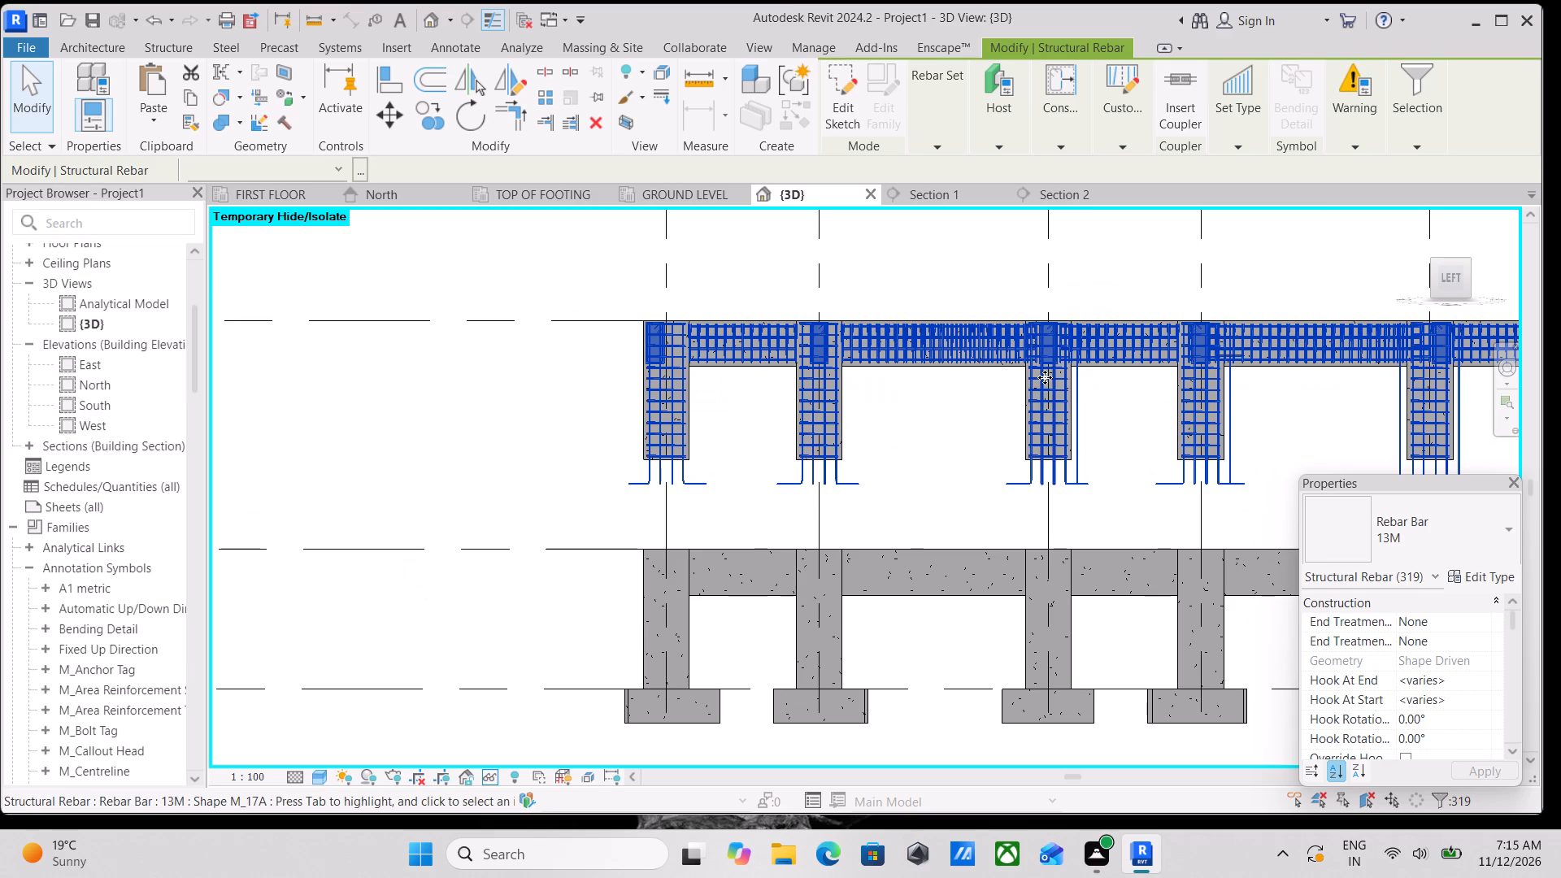
{"action": "right_click", "coordinate": [947, 434]}
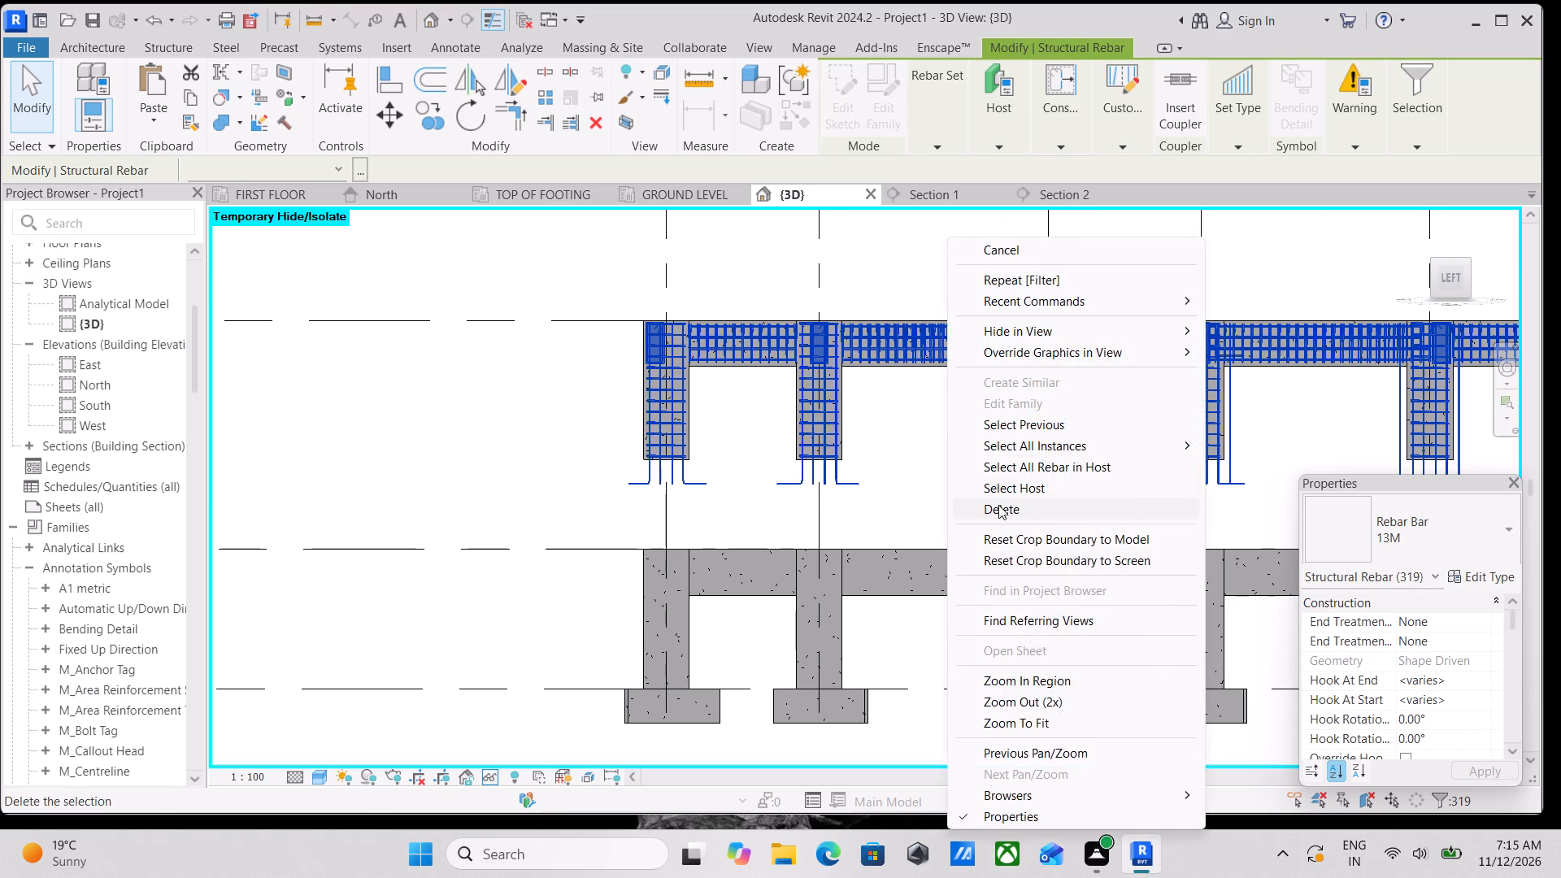
{"action": "left_click", "coordinate": [998, 505]}
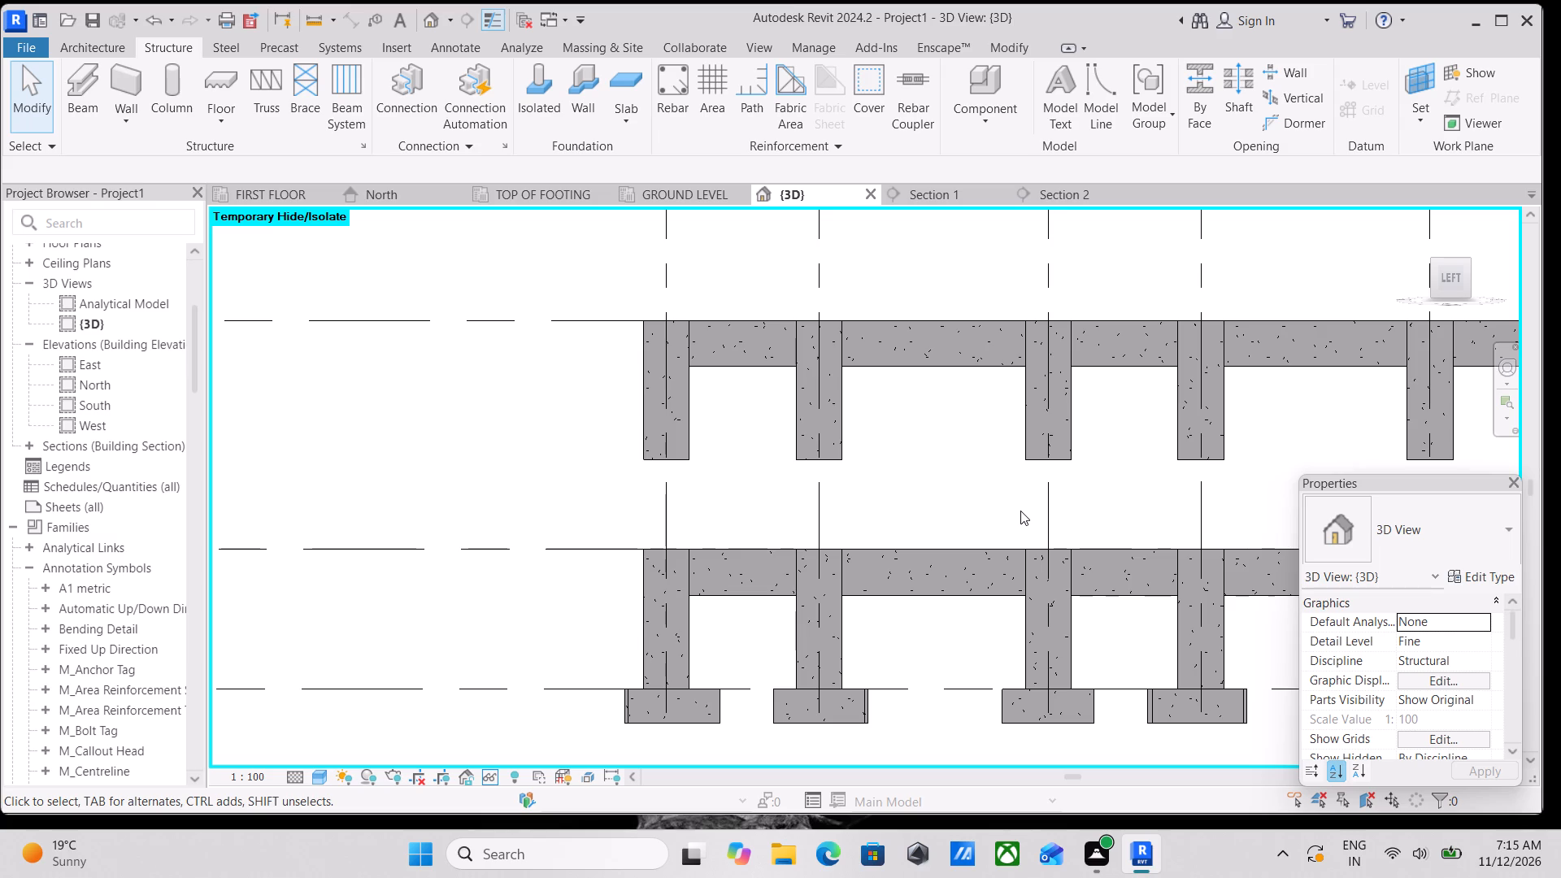
Filter the FIRST FLOOR frame down to its structural columns and set their Base Offset from GROUND LEVEL to 0.
{"action": "scroll", "coordinate": [1024, 437], "scroll_direction": "down", "scroll_amount": 2}
{"action": "middle_click_drag", "start_coordinate": [1010, 435], "coordinate": [985, 434]}
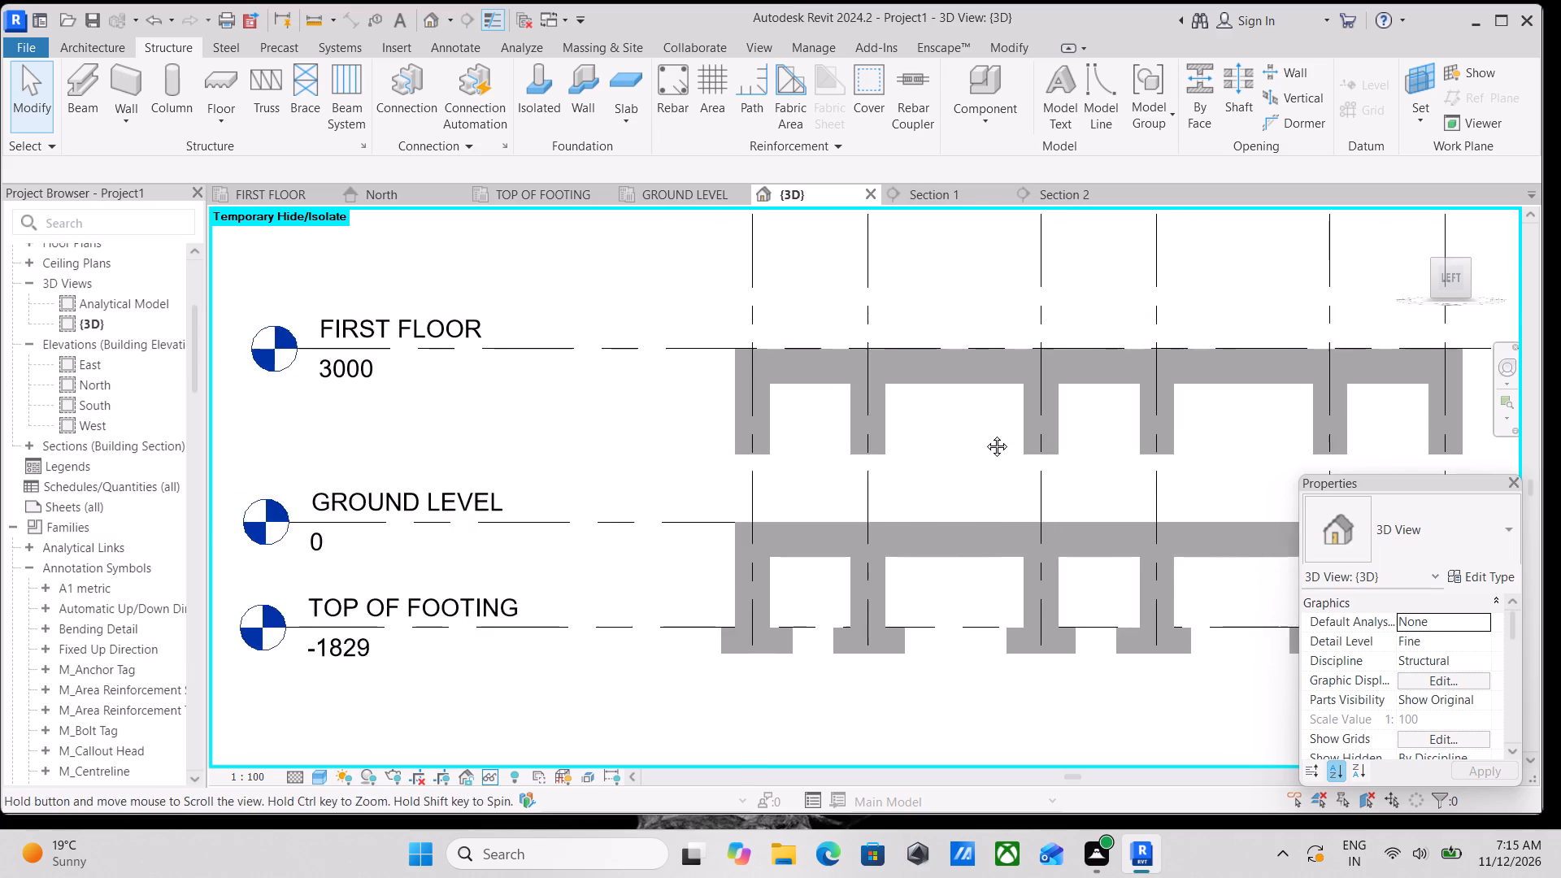
{"action": "middle_click_drag", "start_coordinate": [985, 434], "coordinate": [806, 446]}
{"action": "scroll", "coordinate": [807, 446], "scroll_direction": "up", "scroll_amount": 1}
{"action": "middle_click_drag", "start_coordinate": [868, 543], "coordinate": [920, 454]}
{"action": "scroll", "coordinate": [899, 474], "scroll_direction": "down", "scroll_amount": 2}
{"action": "middle_click_drag", "start_coordinate": [883, 487], "coordinate": [801, 471]}
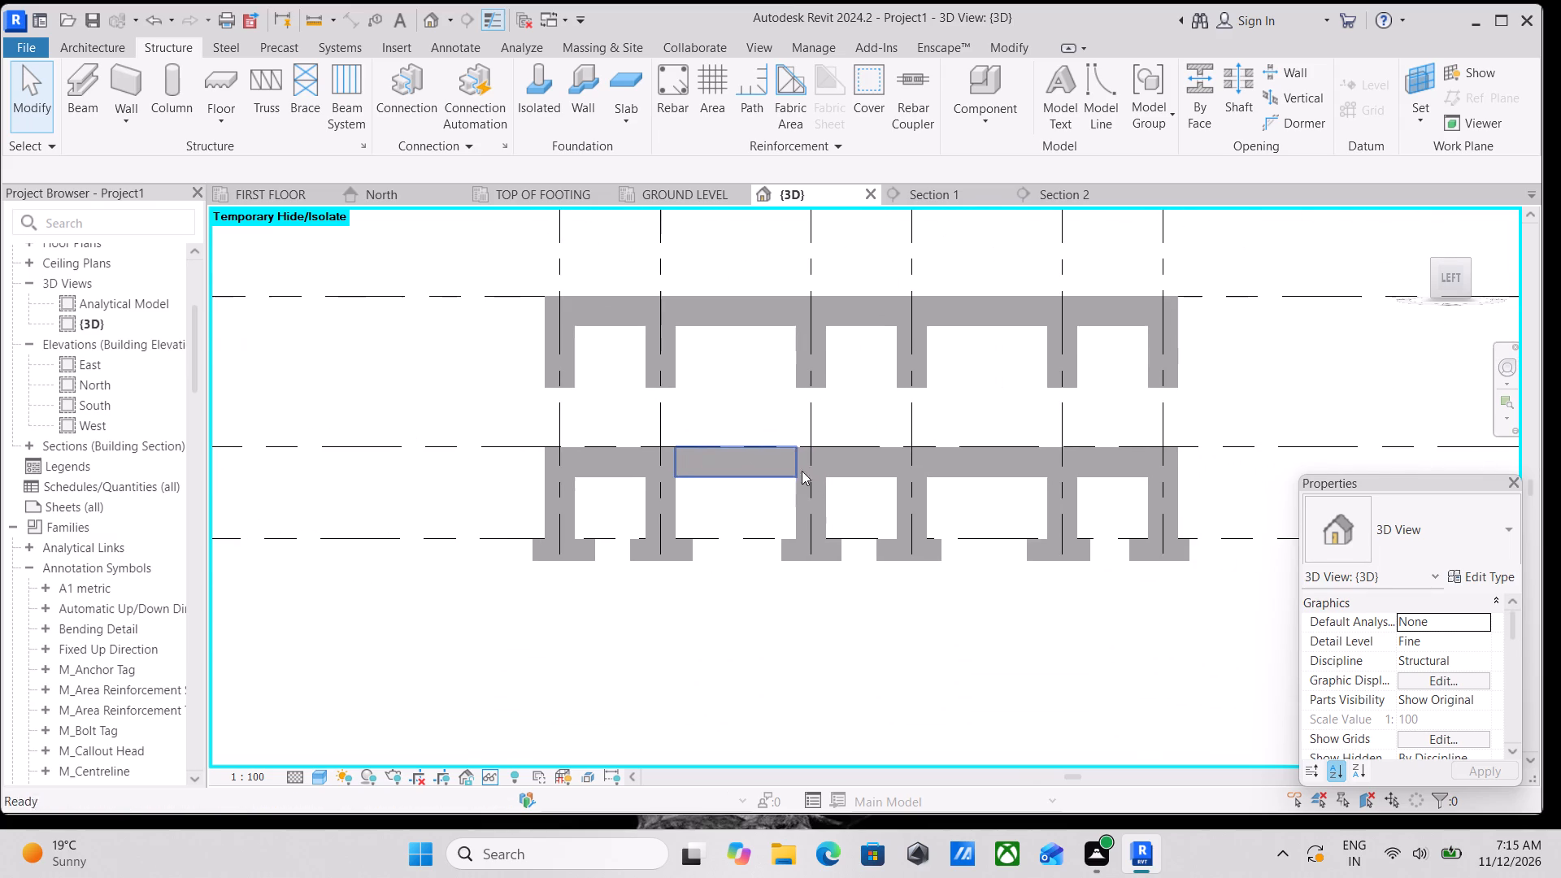
{"action": "middle_click_drag", "start_coordinate": [954, 428], "coordinate": [949, 448]}
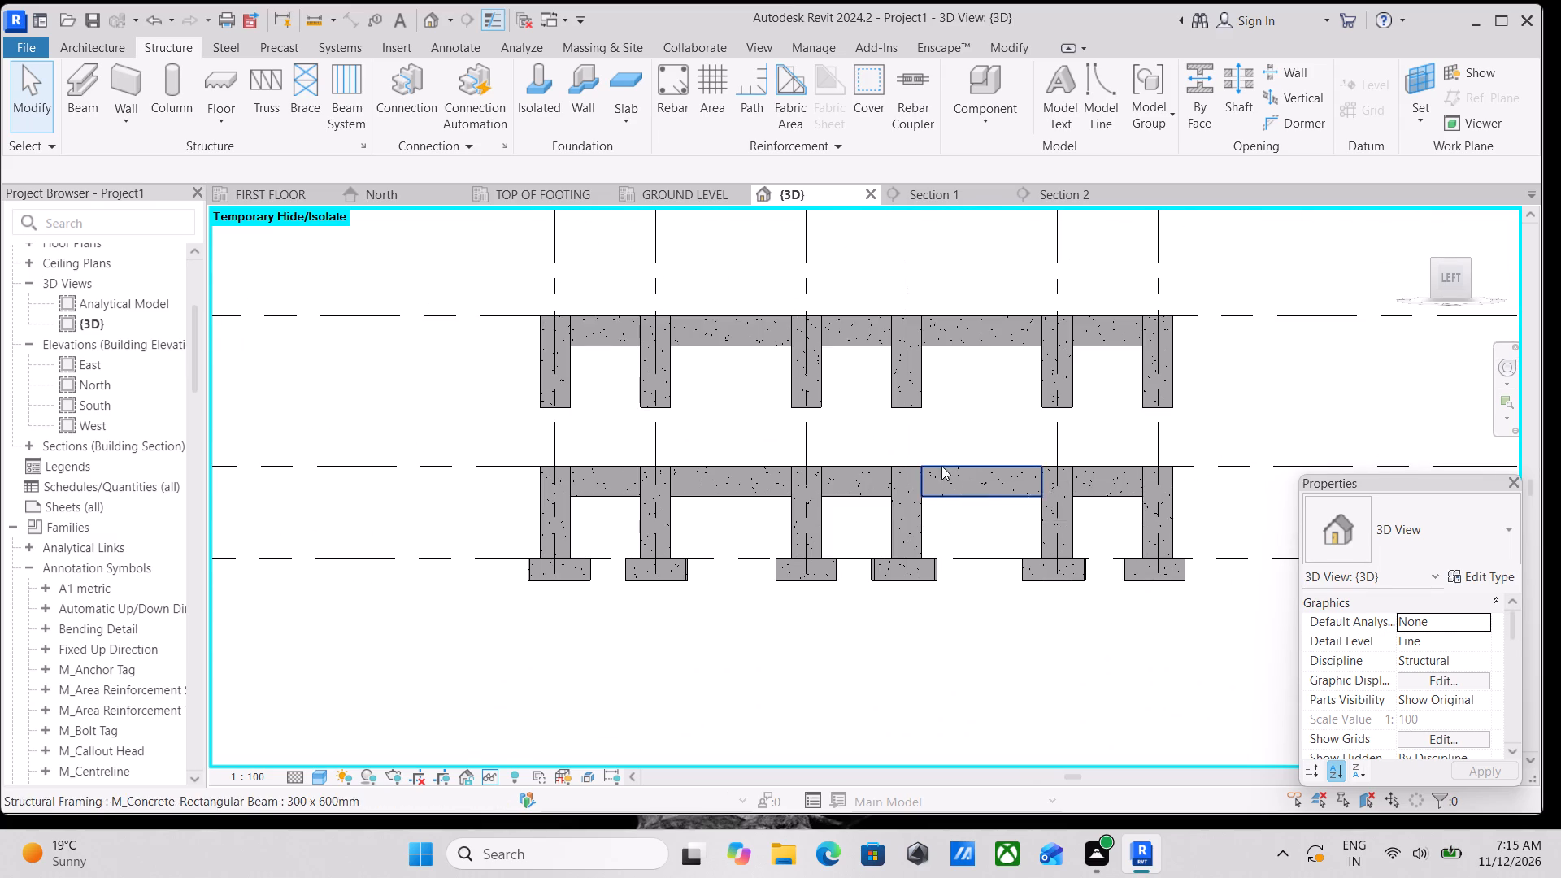
{"action": "scroll", "coordinate": [932, 450], "scroll_direction": "down", "scroll_amount": 3}
{"action": "middle_click_drag", "start_coordinate": [927, 411], "coordinate": [949, 433]}
{"action": "scroll", "coordinate": [798, 480], "scroll_direction": "up", "scroll_amount": 2}
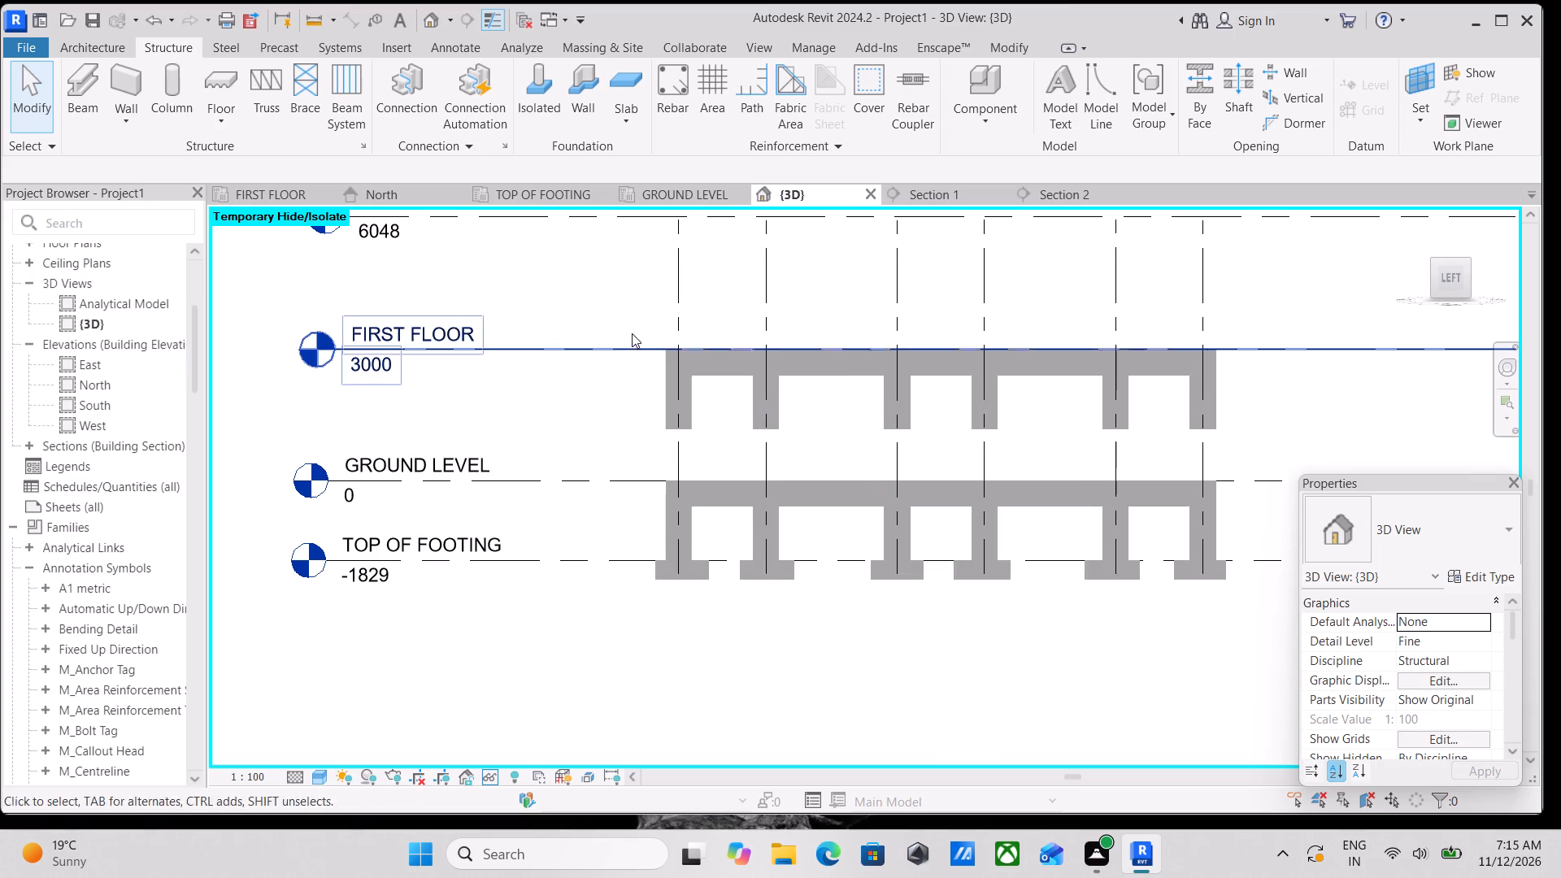
{"action": "left_click_drag", "start_coordinate": [628, 311], "coordinate": [1402, 435]}
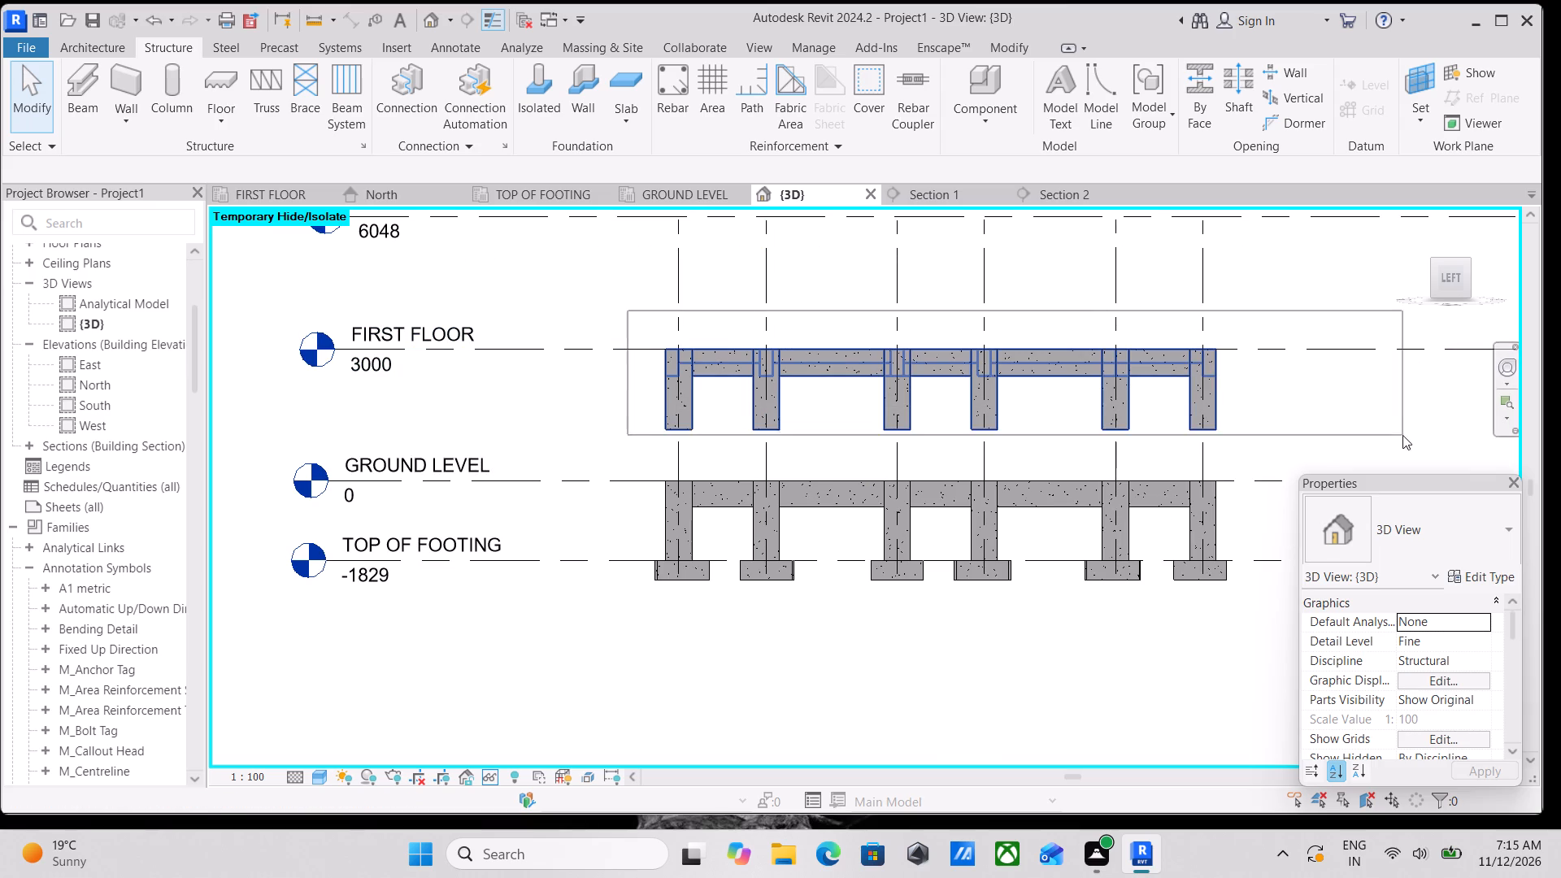
{"action": "left_click_drag", "start_coordinate": [1402, 435], "coordinate": [1289, 457]}
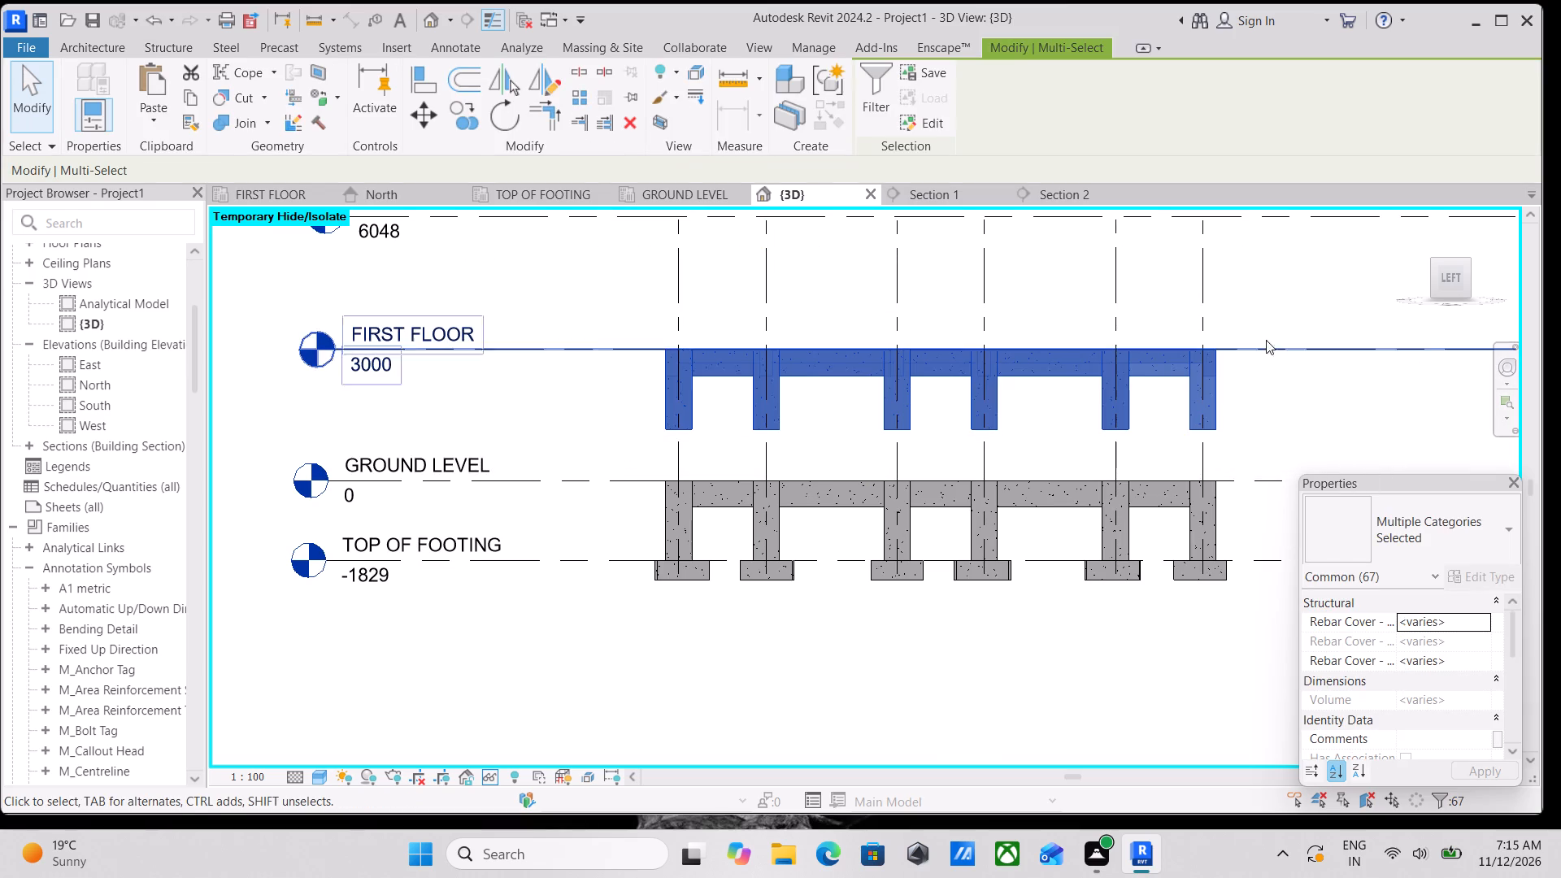
{"action": "left_click", "coordinate": [885, 113]}
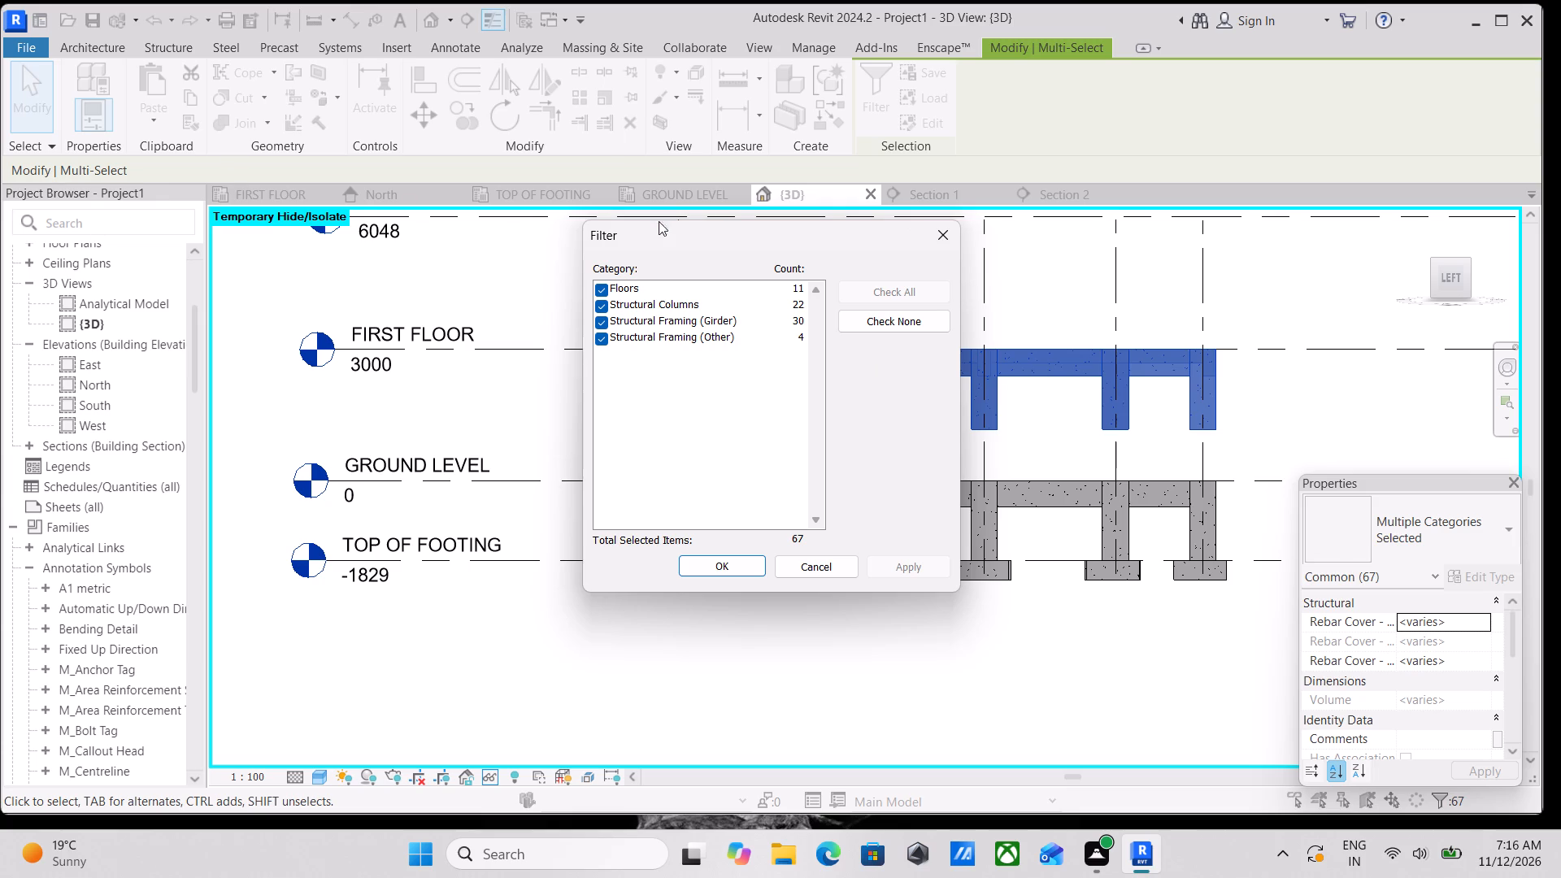
{"action": "left_click", "coordinate": [599, 285]}
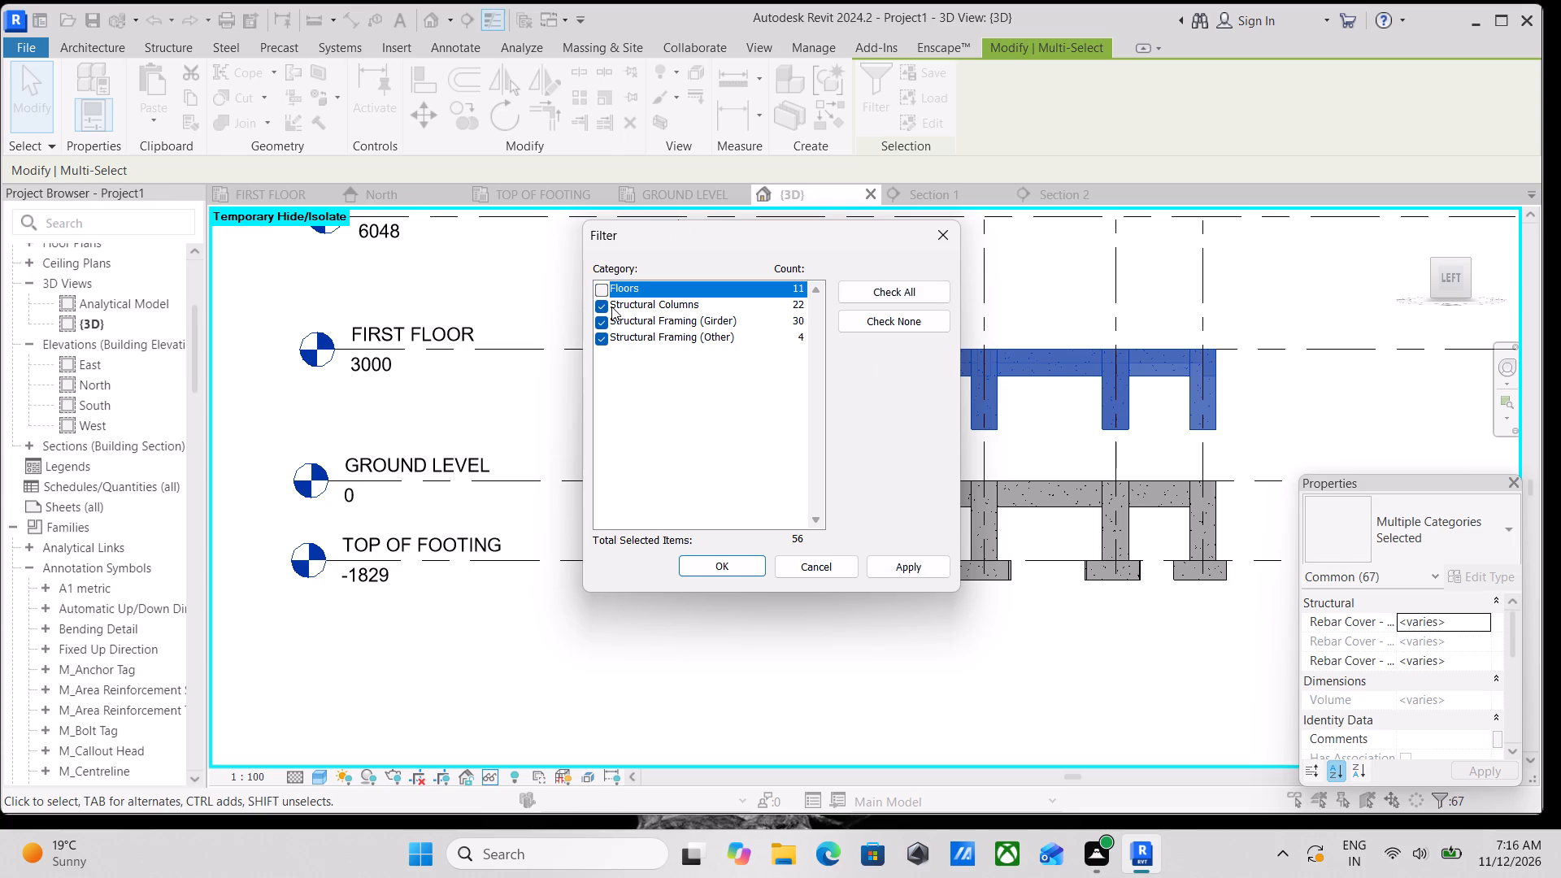
{"action": "left_click", "coordinate": [605, 319]}
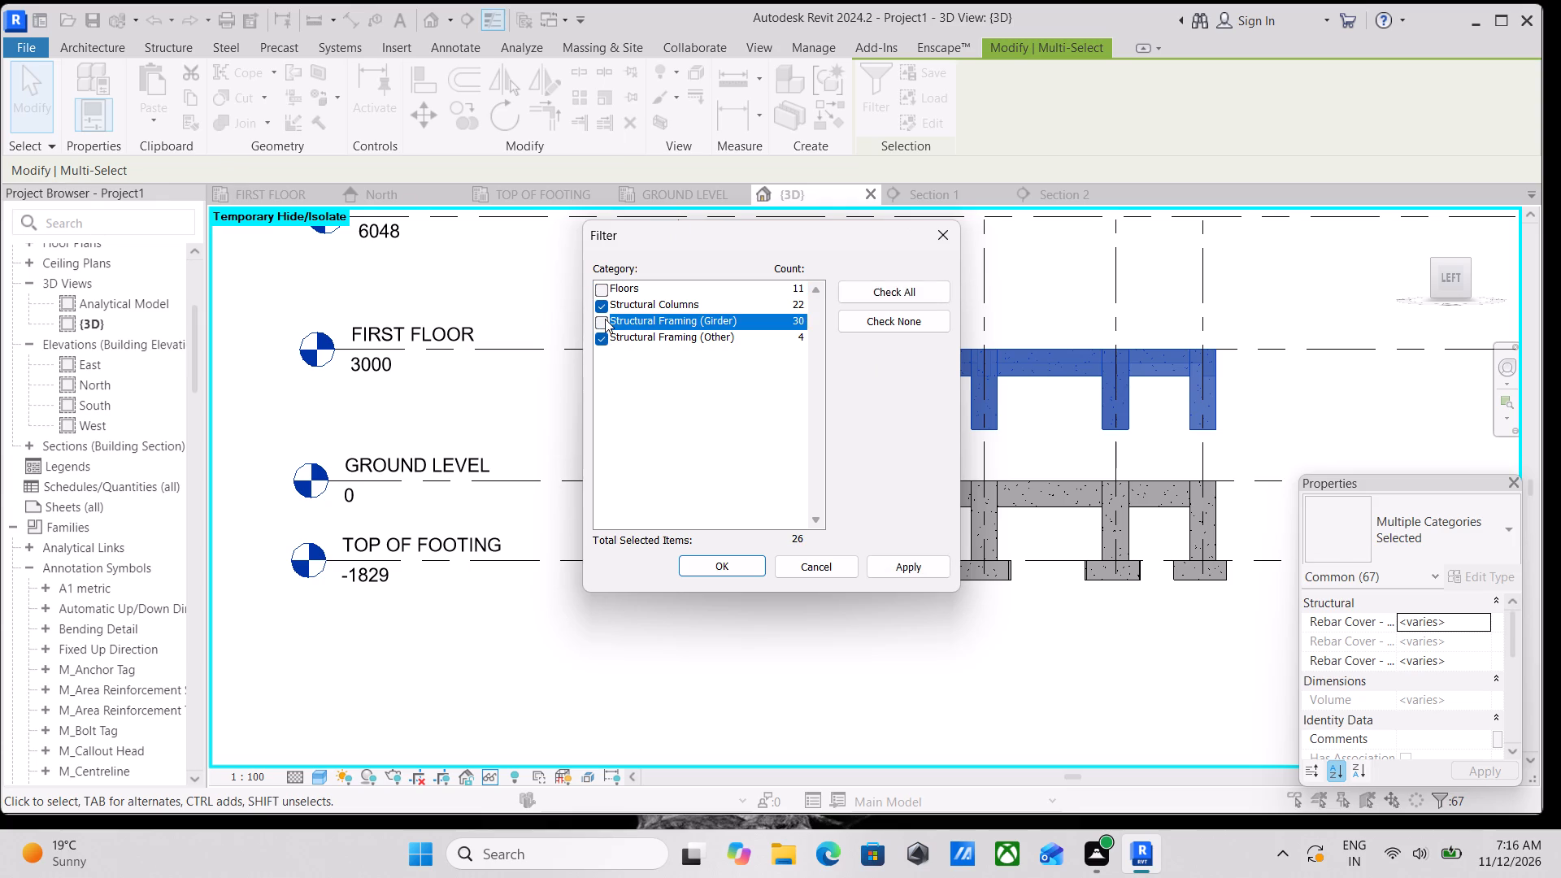
{"action": "left_click", "coordinate": [601, 339]}
{"action": "left_click", "coordinate": [912, 556]}
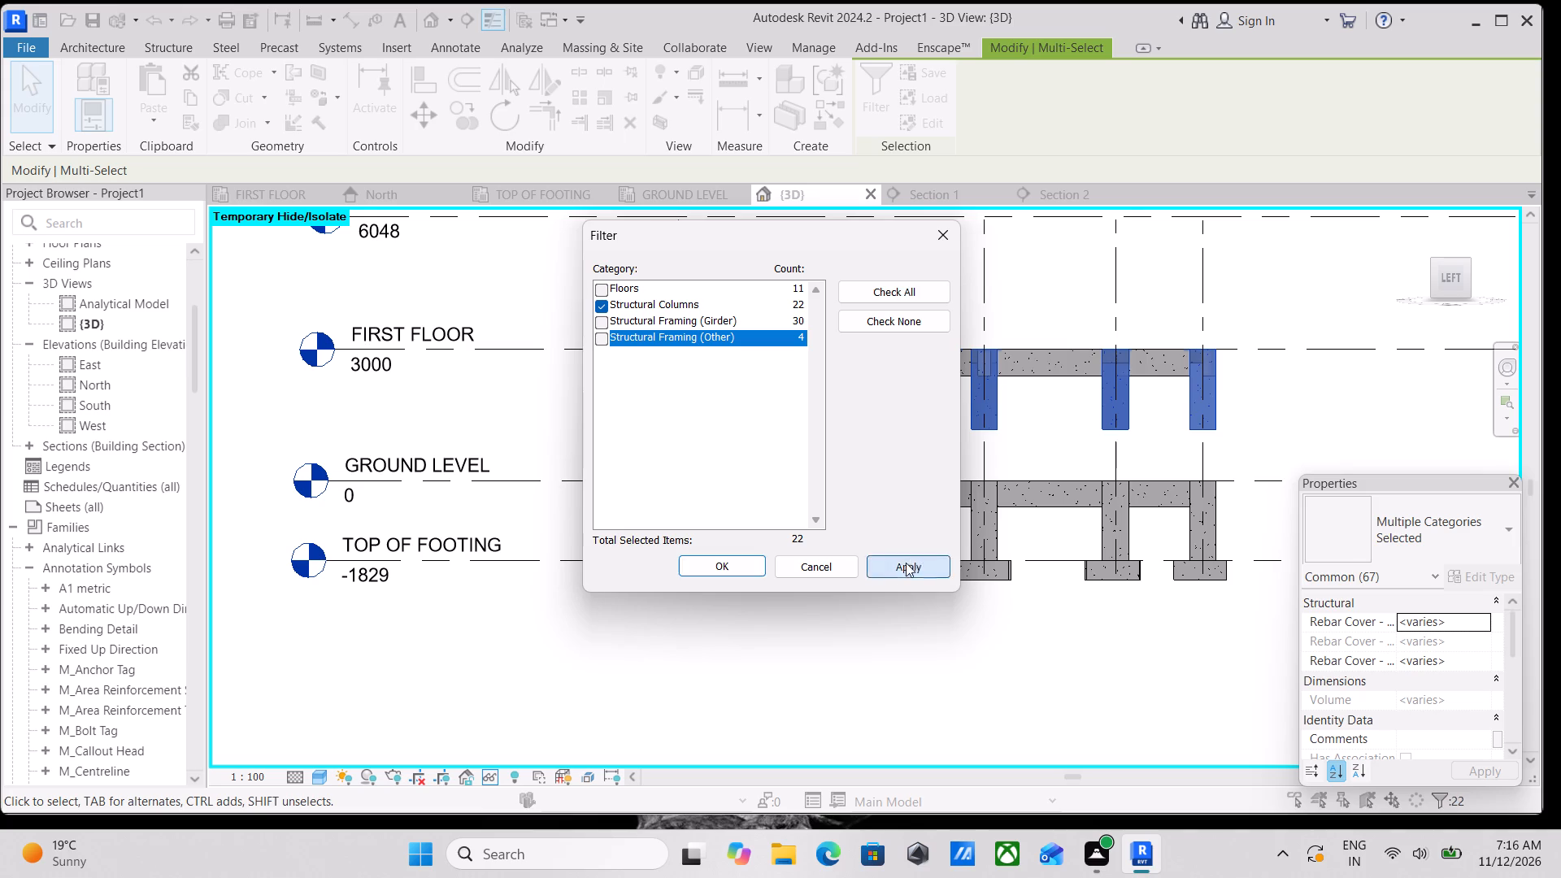
{"action": "left_click", "coordinate": [713, 561]}
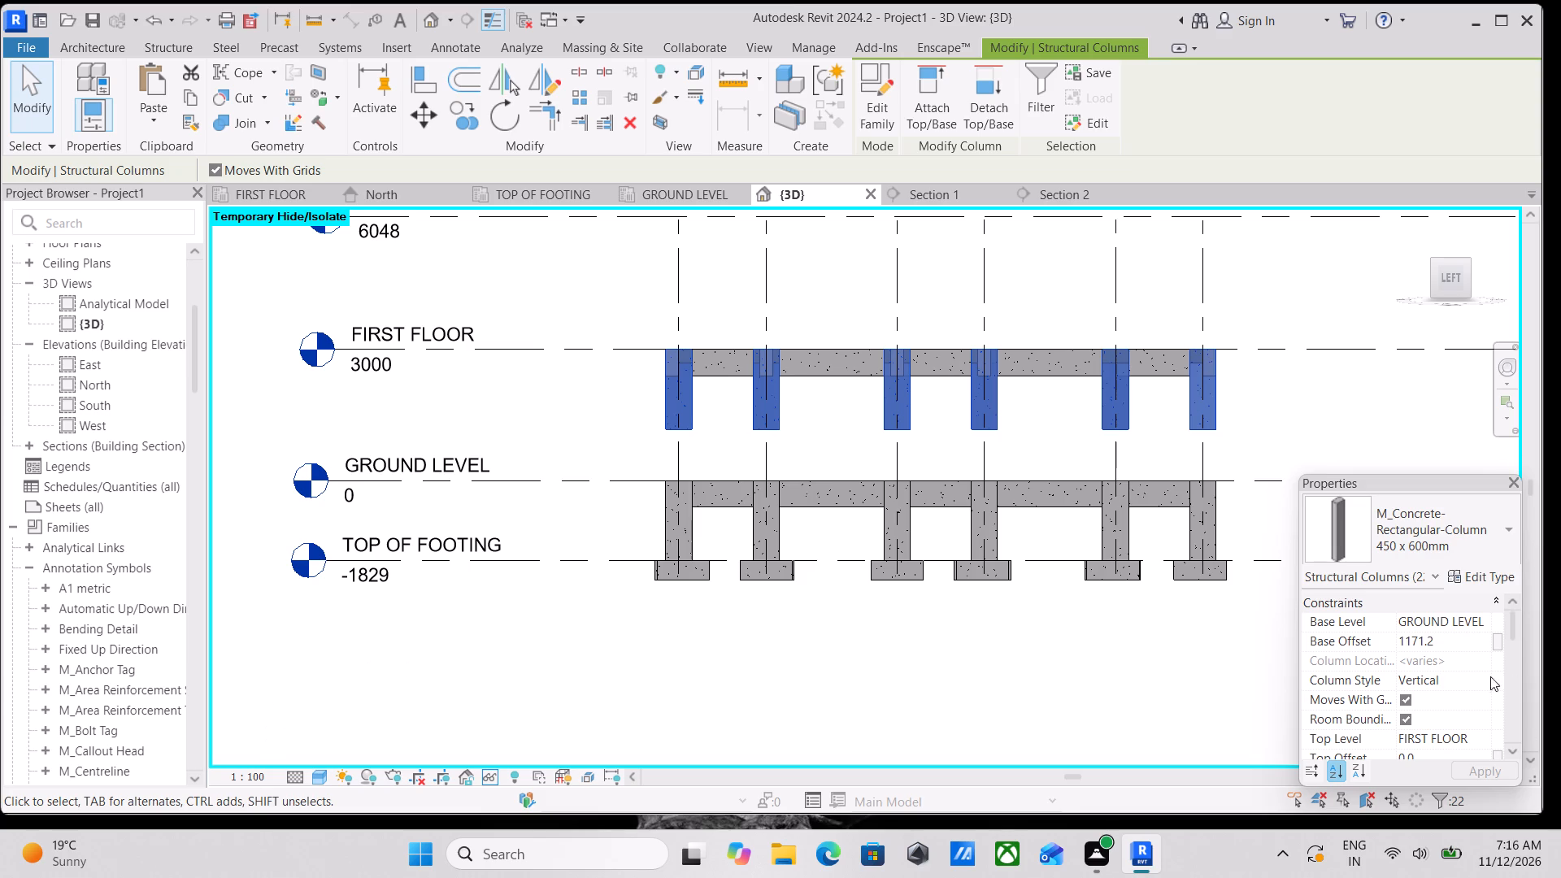
{"action": "left_click", "coordinate": [1454, 645]}
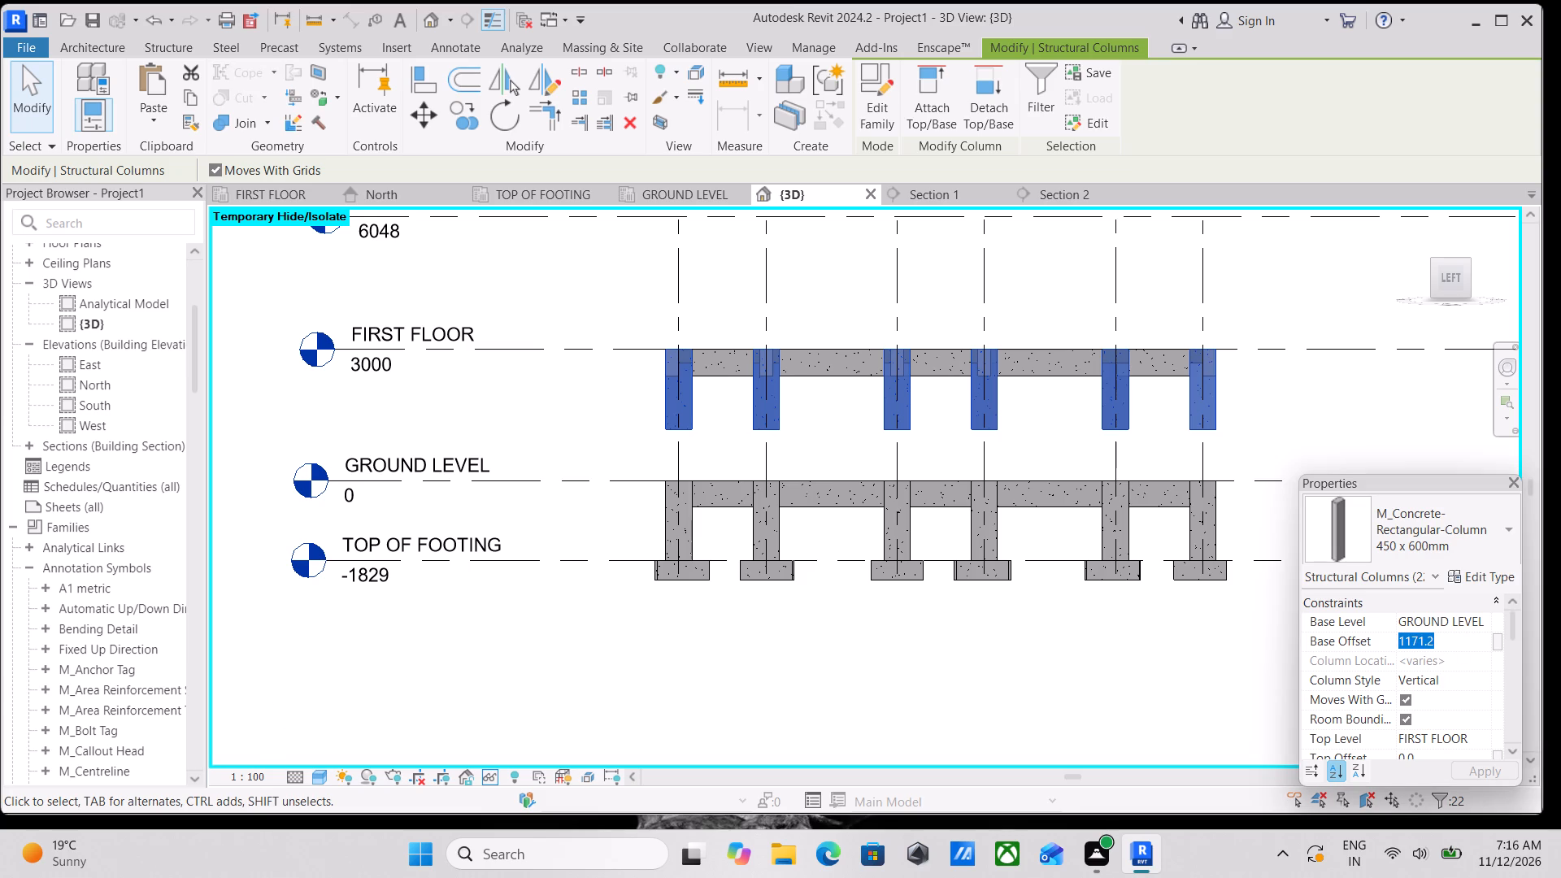
{"action": "key", "text": "0"}
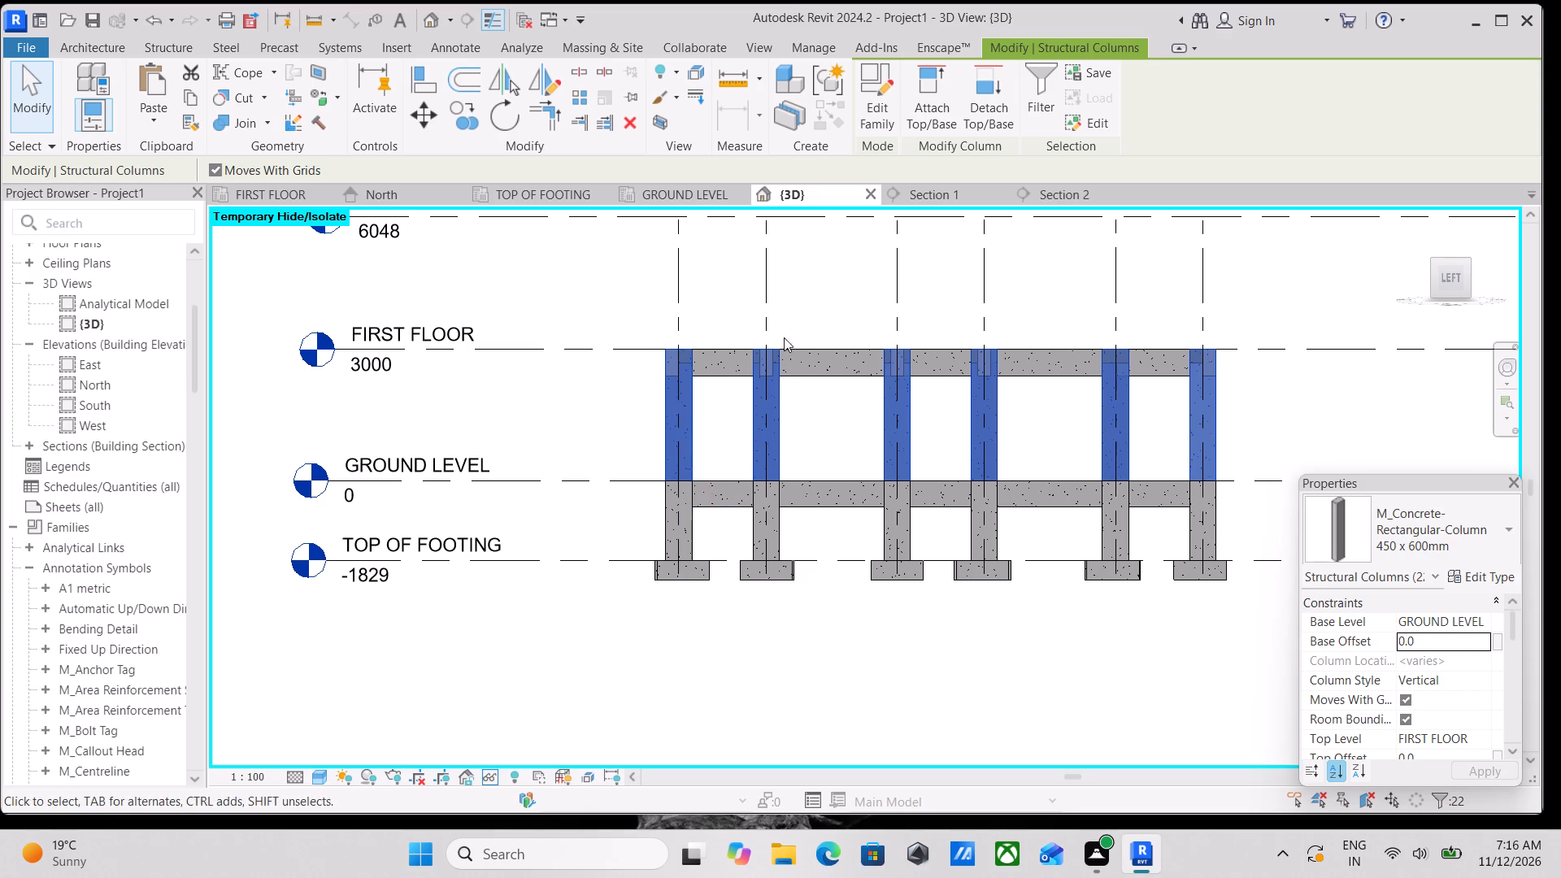
{"action": "scroll", "coordinate": [846, 411], "scroll_direction": "up", "scroll_amount": 2}
{"action": "scroll", "coordinate": [825, 429], "scroll_direction": "down", "scroll_amount": 2}
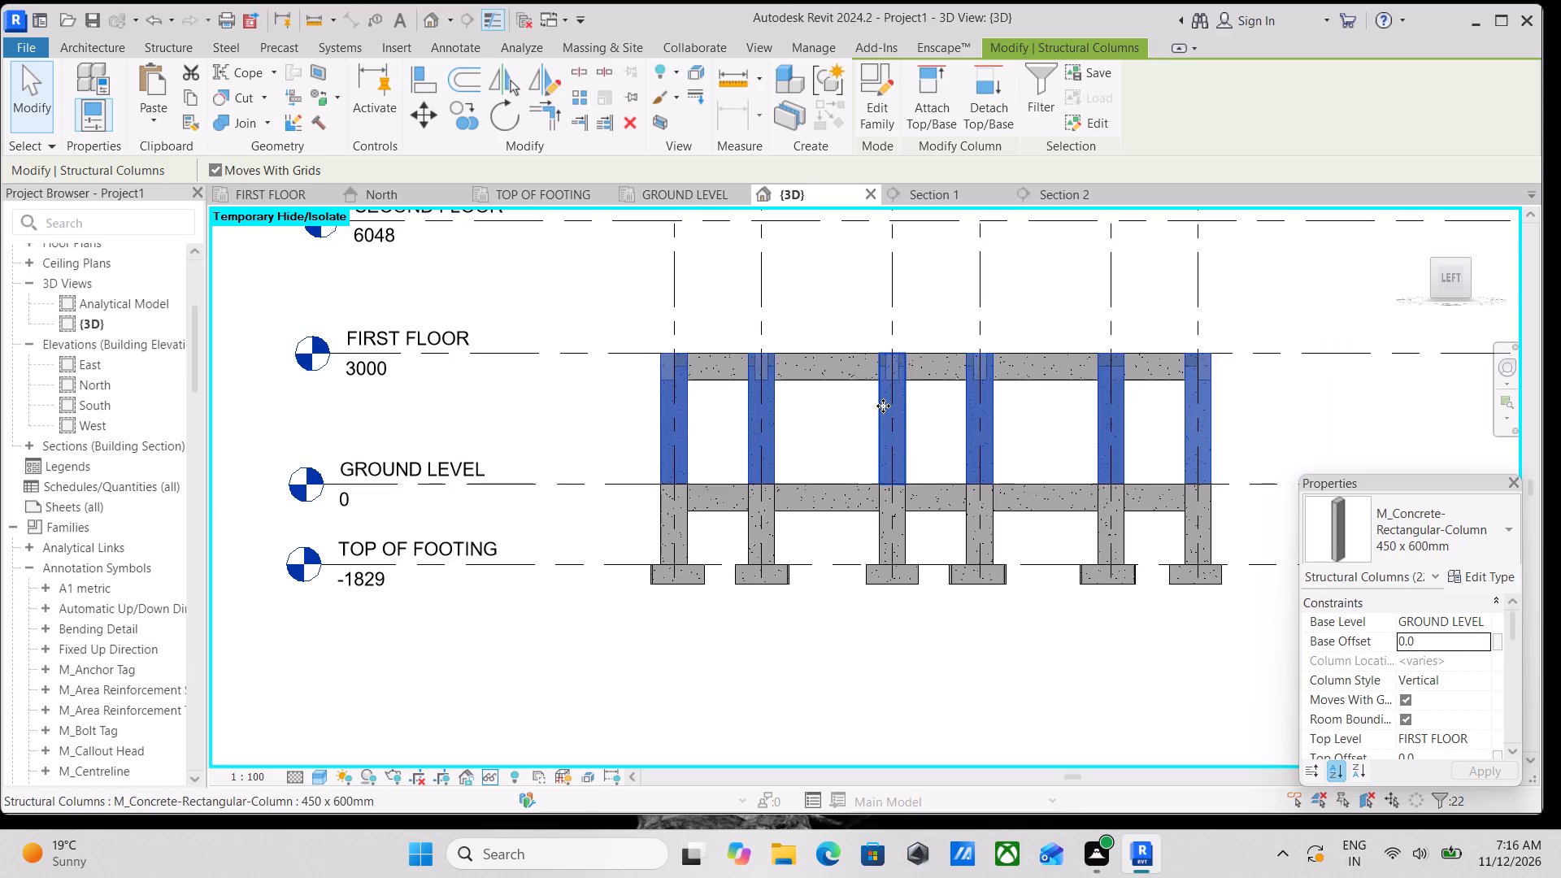
{"action": "key", "text": "Escape"}
Examine the two-storey frame in elevation and 3D, checking how the columns meet the GROUND LEVEL beams.
{"action": "scroll", "coordinate": [883, 406], "scroll_direction": "down", "scroll_amount": 3}
{"action": "scroll", "coordinate": [963, 502], "scroll_direction": "up", "scroll_amount": 1}
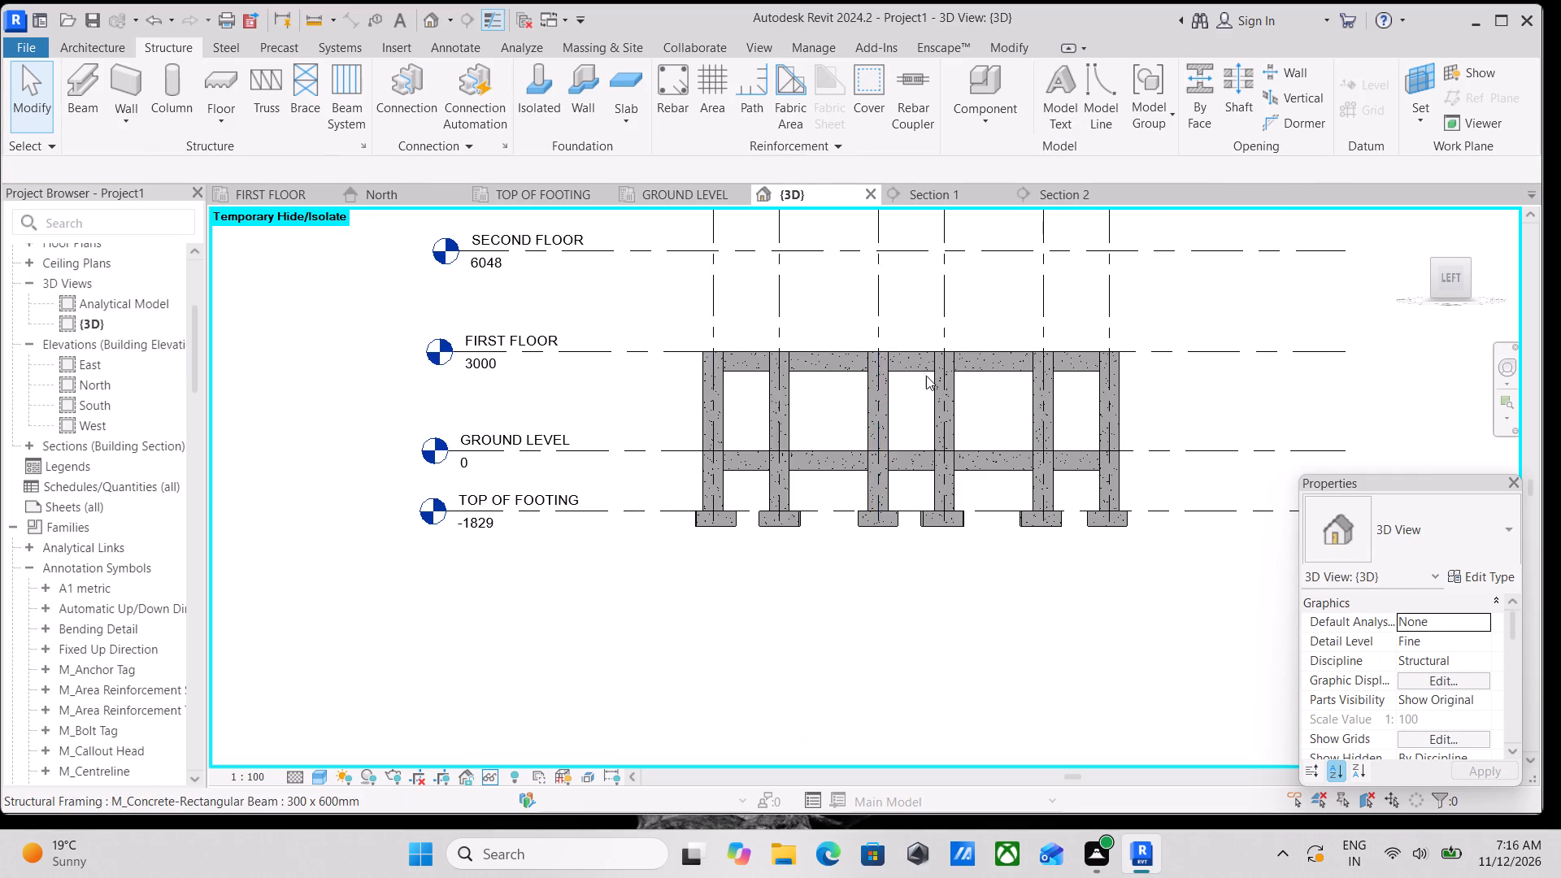
{"action": "scroll", "coordinate": [930, 386], "scroll_direction": "up", "scroll_amount": 1}
{"action": "middle_click_drag", "start_coordinate": [933, 494], "coordinate": [643, 613], "text": "shift"}
{"action": "middle_click_drag", "start_coordinate": [923, 558], "coordinate": [595, 552], "text": "shift"}
{"action": "middle_click_drag", "start_coordinate": [924, 559], "coordinate": [721, 545], "text": "shift"}
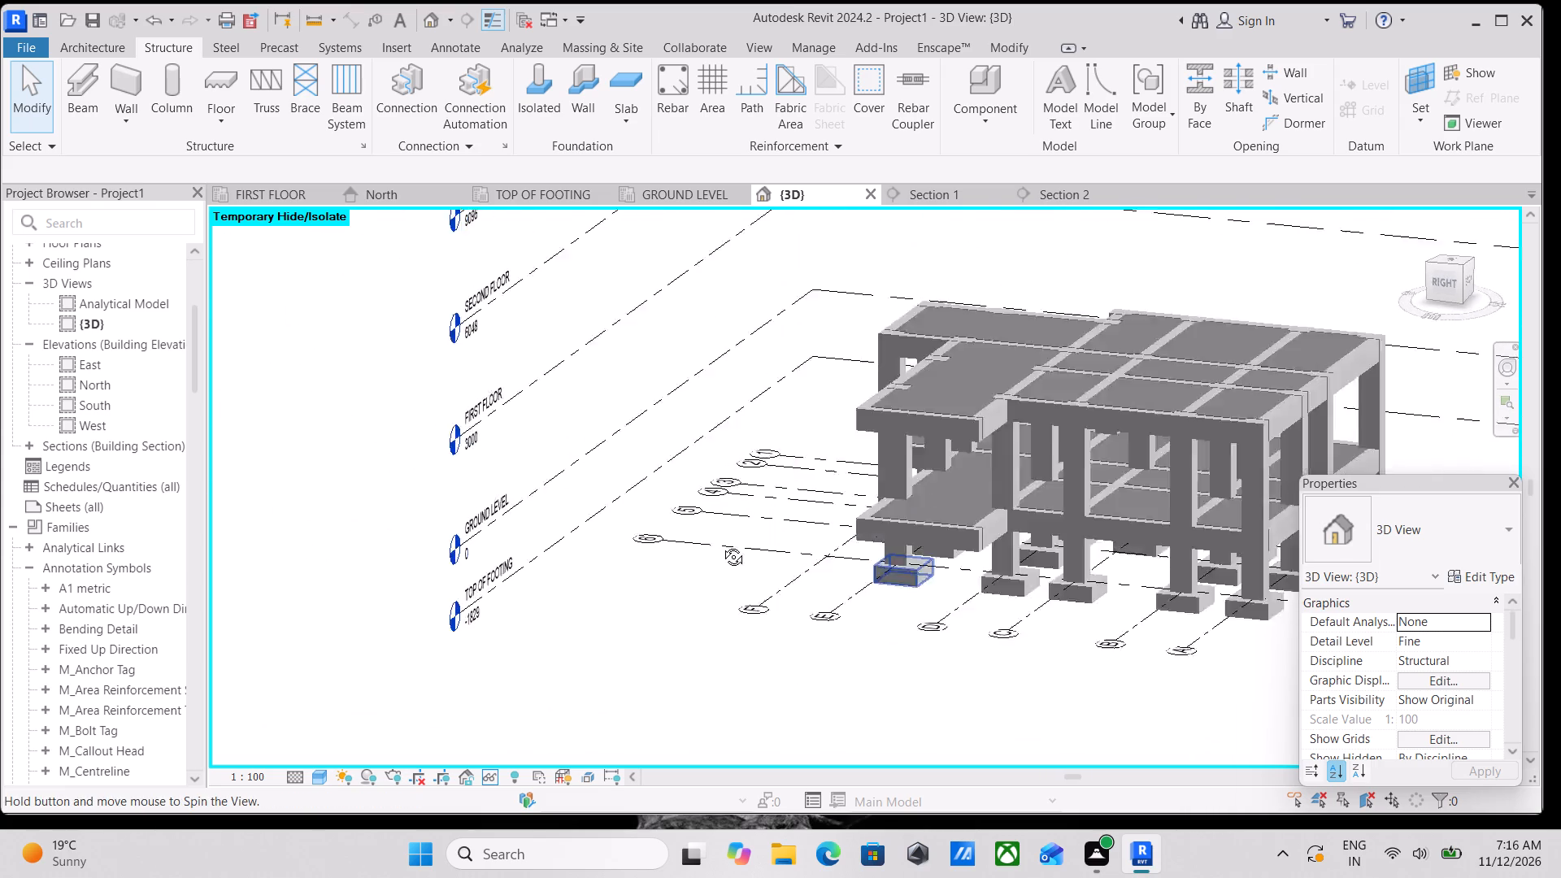
{"action": "middle_click_drag", "start_coordinate": [721, 545], "coordinate": [617, 598], "text": "shift"}
{"action": "scroll", "coordinate": [617, 598], "scroll_direction": "up", "scroll_amount": 5}
{"action": "scroll", "coordinate": [838, 559], "scroll_direction": "up", "scroll_amount": 1}
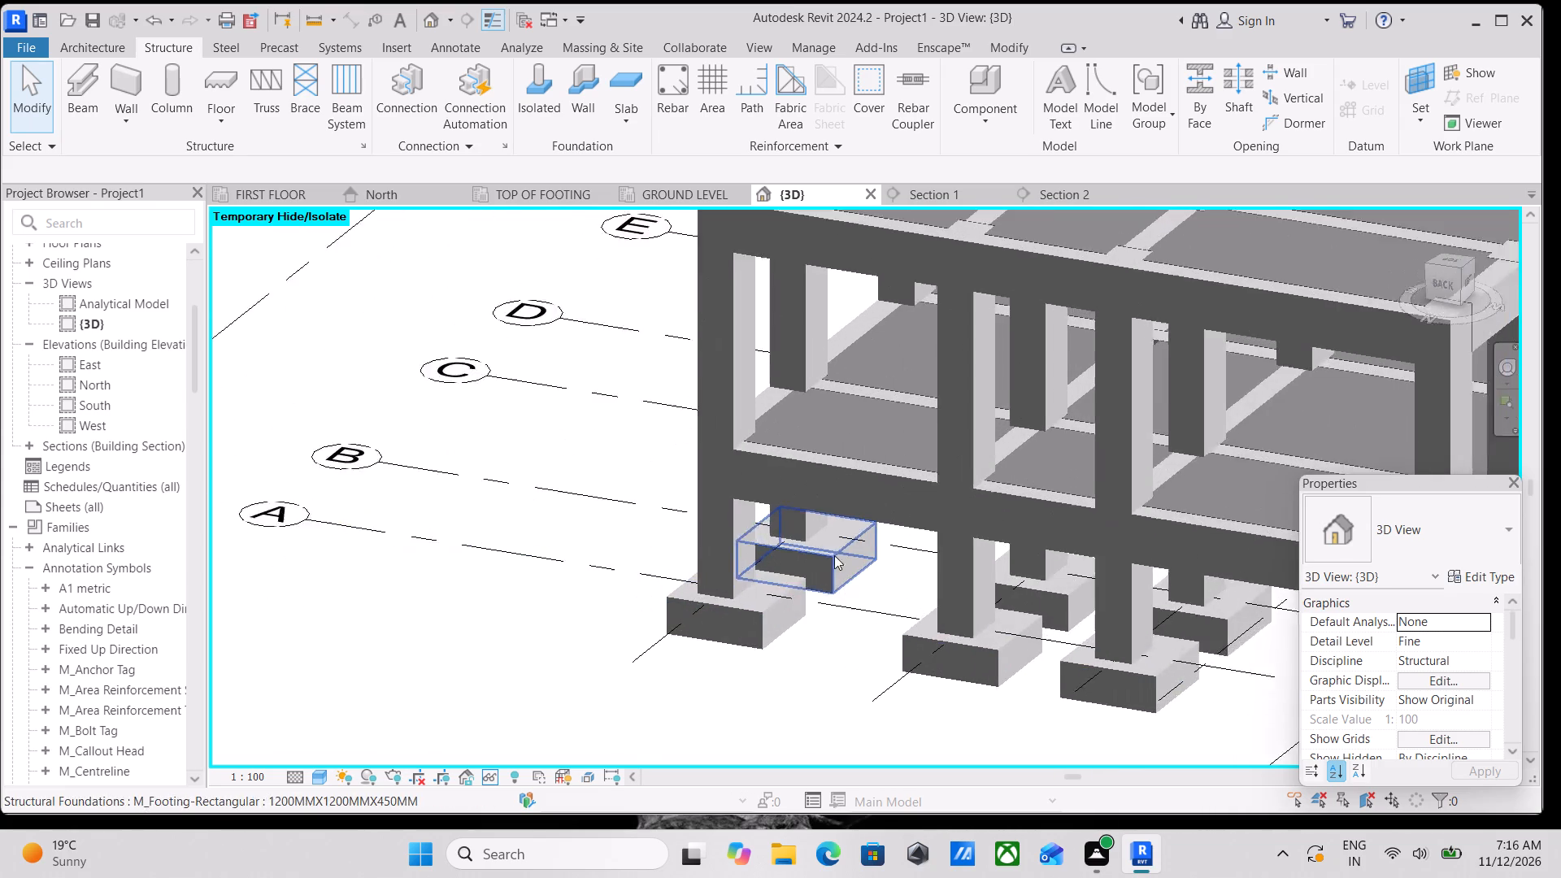
{"action": "scroll", "coordinate": [834, 555], "scroll_direction": "up", "scroll_amount": 1}
{"action": "scroll", "coordinate": [786, 489], "scroll_direction": "down", "scroll_amount": 1}
{"action": "middle_click_drag", "start_coordinate": [786, 489], "coordinate": [729, 637]}
{"action": "scroll", "coordinate": [747, 581], "scroll_direction": "down", "scroll_amount": 2}
{"action": "middle_click_drag", "start_coordinate": [745, 577], "coordinate": [664, 526]}
{"action": "scroll", "coordinate": [663, 526], "scroll_direction": "up", "scroll_amount": 1}
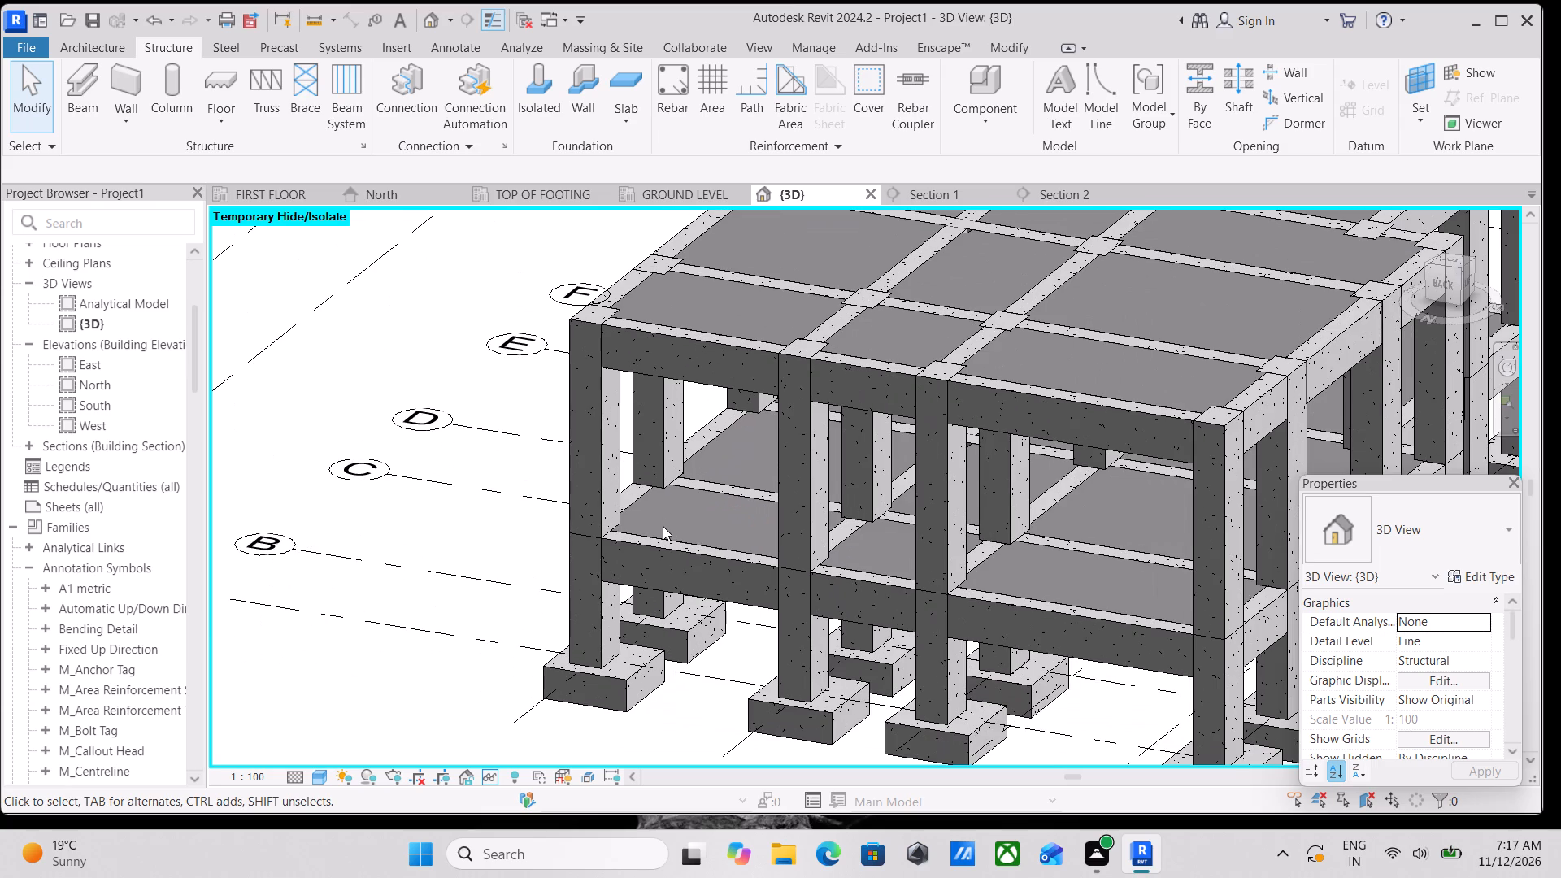
Reset the temporary hide/isolate in the 3D view.
{"action": "type", "text": "HR"}
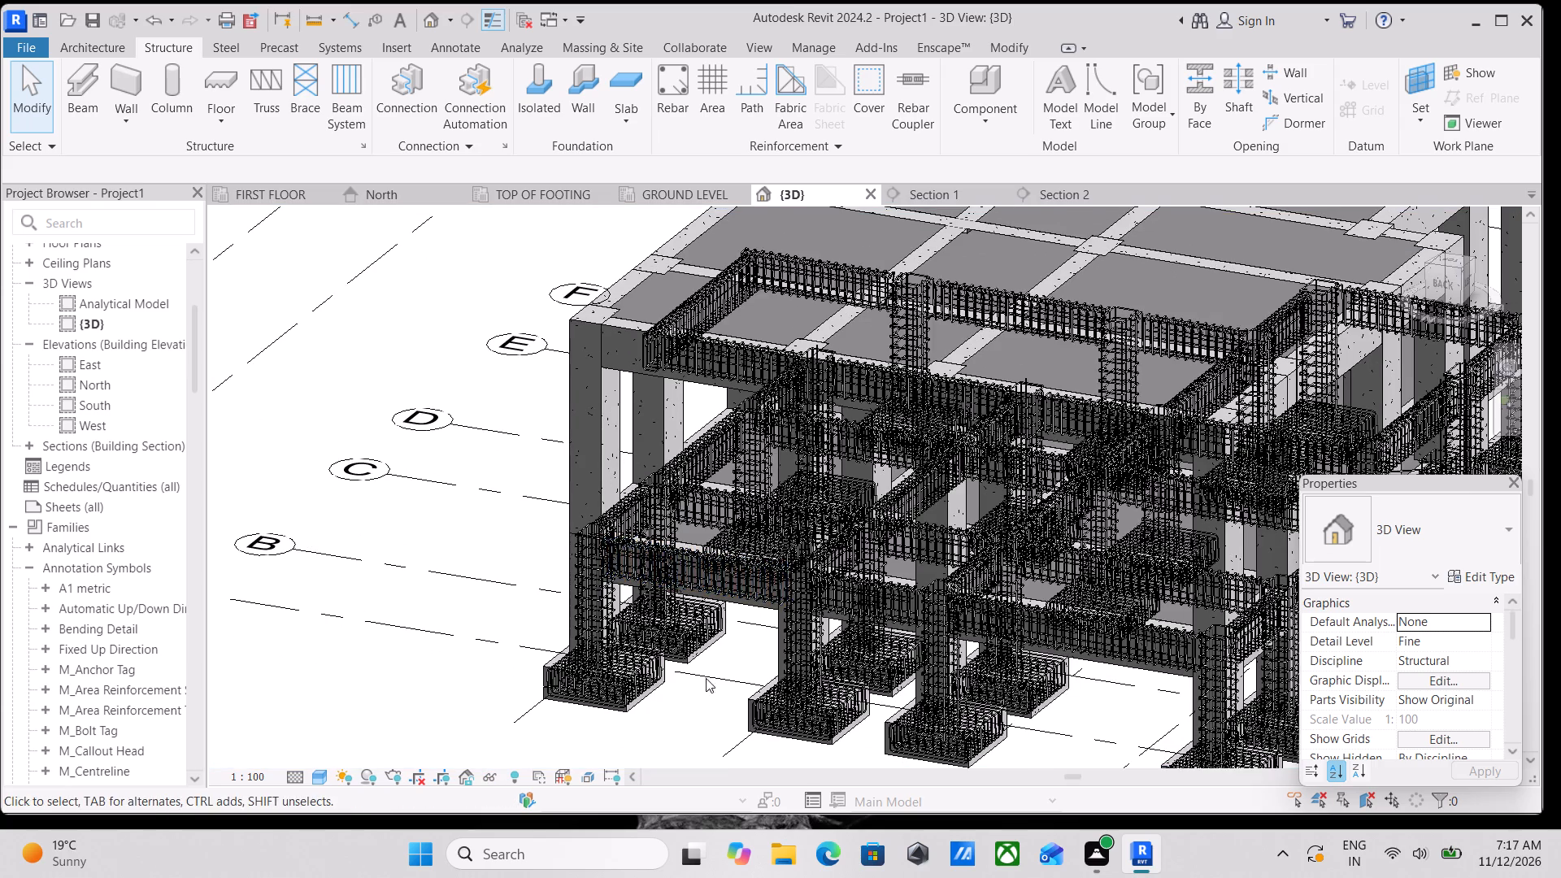
Examine the reinforcement of the GROUND LEVEL beams, lower columns and footings against the storey above.
{"action": "scroll", "coordinate": [700, 674], "scroll_direction": "up", "scroll_amount": 1}
{"action": "scroll", "coordinate": [674, 550], "scroll_direction": "up", "scroll_amount": 2}
{"action": "scroll", "coordinate": [762, 518], "scroll_direction": "down", "scroll_amount": 2}
{"action": "middle_click_drag", "start_coordinate": [762, 518], "coordinate": [645, 715]}
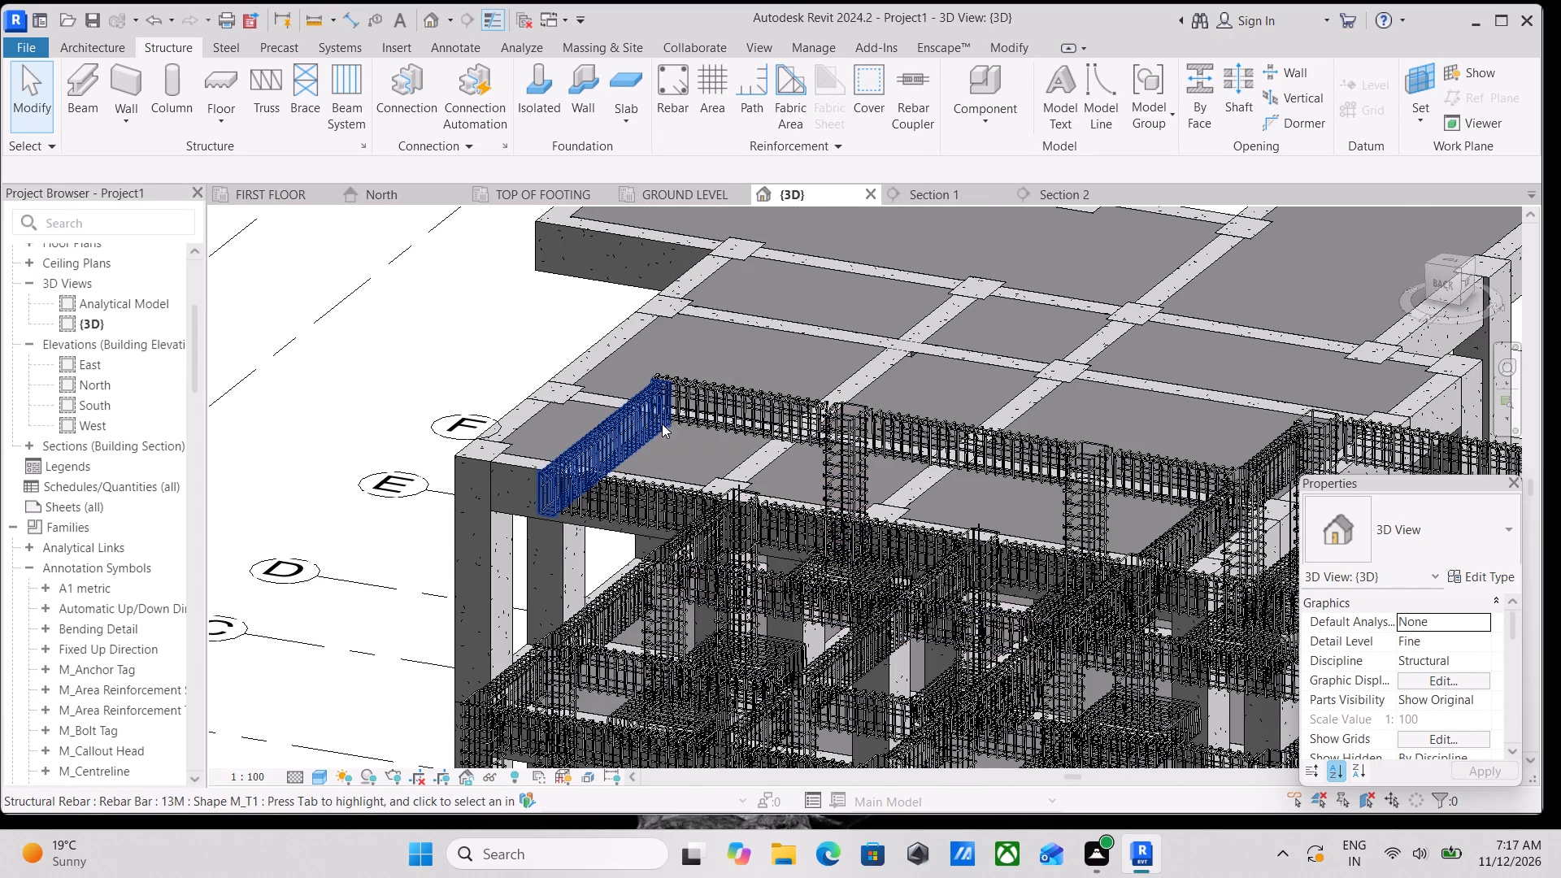
{"action": "middle_click_drag", "start_coordinate": [1082, 452], "coordinate": [791, 419]}
{"action": "scroll", "coordinate": [927, 444], "scroll_direction": "up", "scroll_amount": 2}
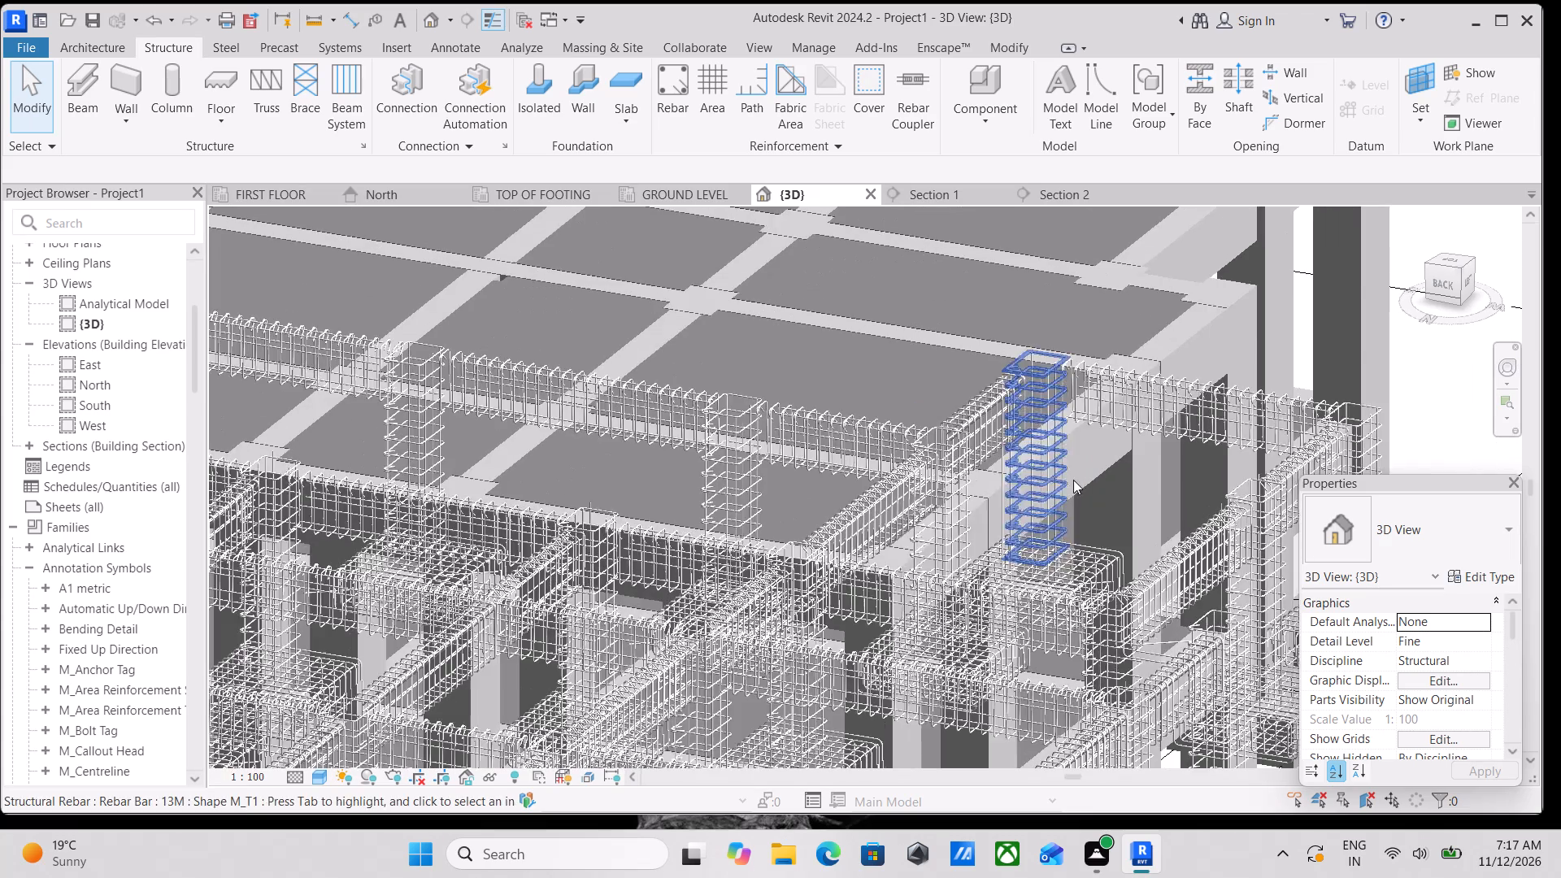
{"action": "middle_click_drag", "start_coordinate": [846, 482], "coordinate": [876, 466]}
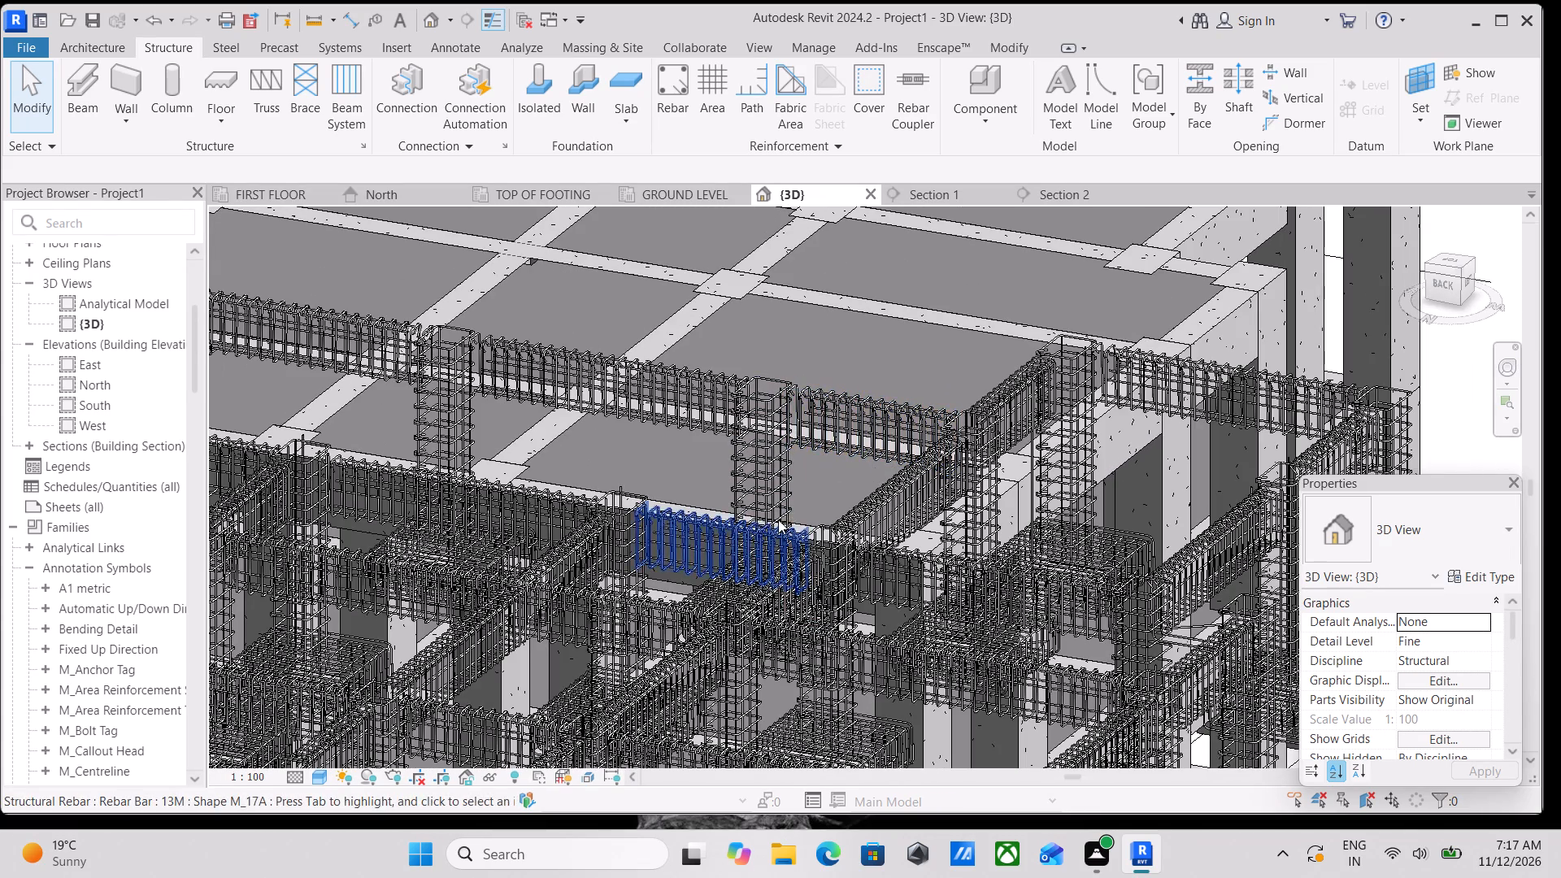
{"action": "middle_click_drag", "start_coordinate": [778, 519], "coordinate": [1135, 441], "text": "shift"}
{"action": "scroll", "coordinate": [1146, 394], "scroll_direction": "down", "scroll_amount": 5}
{"action": "middle_click_drag", "start_coordinate": [1150, 380], "coordinate": [800, 450], "text": "shift"}
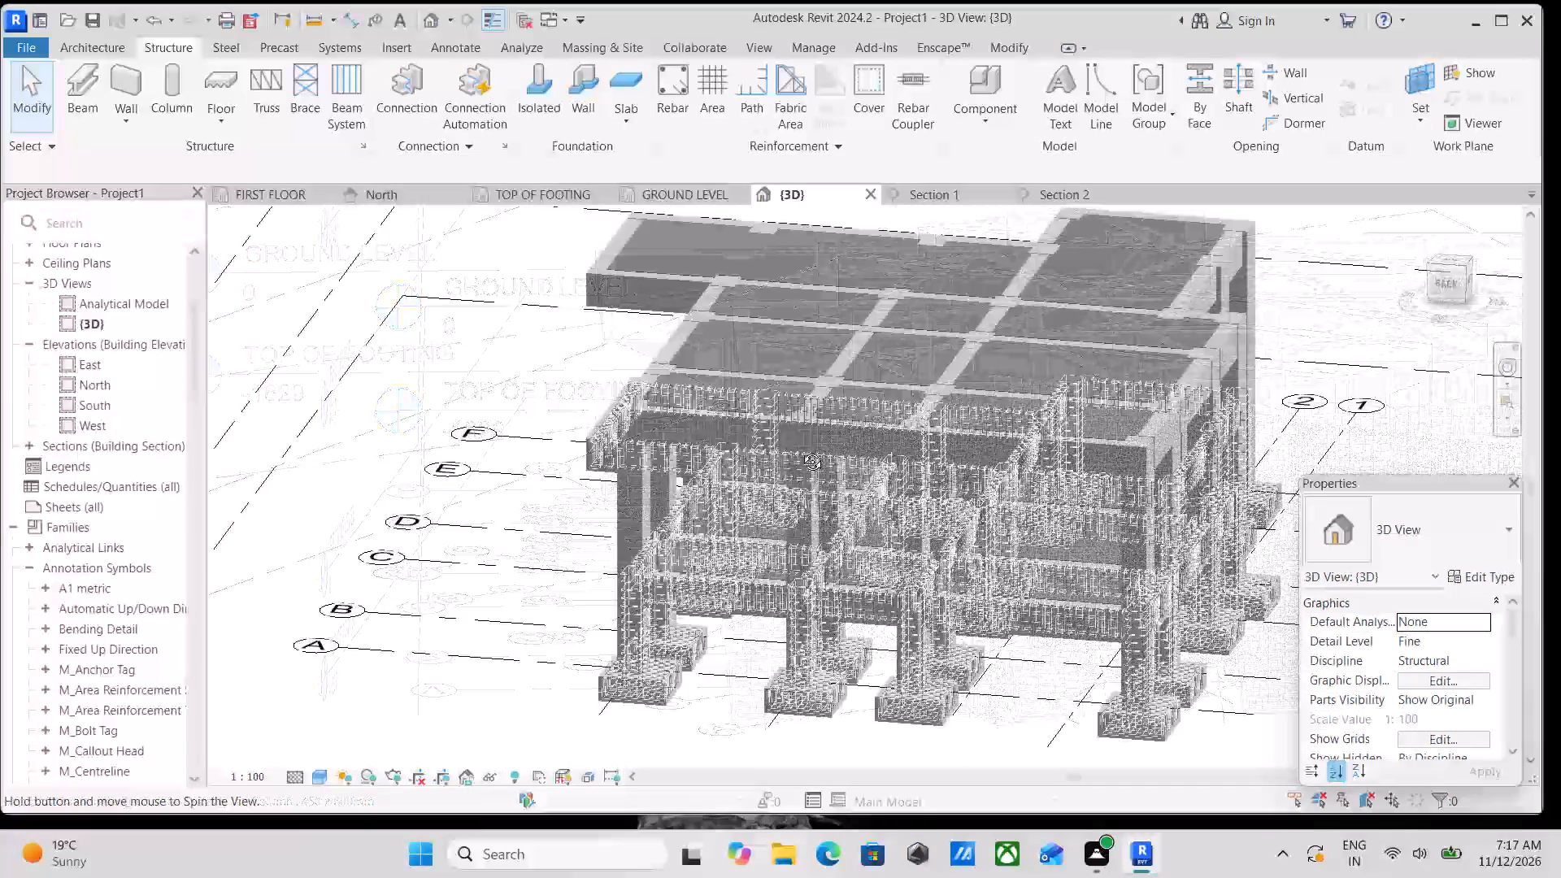
{"action": "middle_click_drag", "start_coordinate": [800, 450], "coordinate": [436, 341], "text": "shift"}
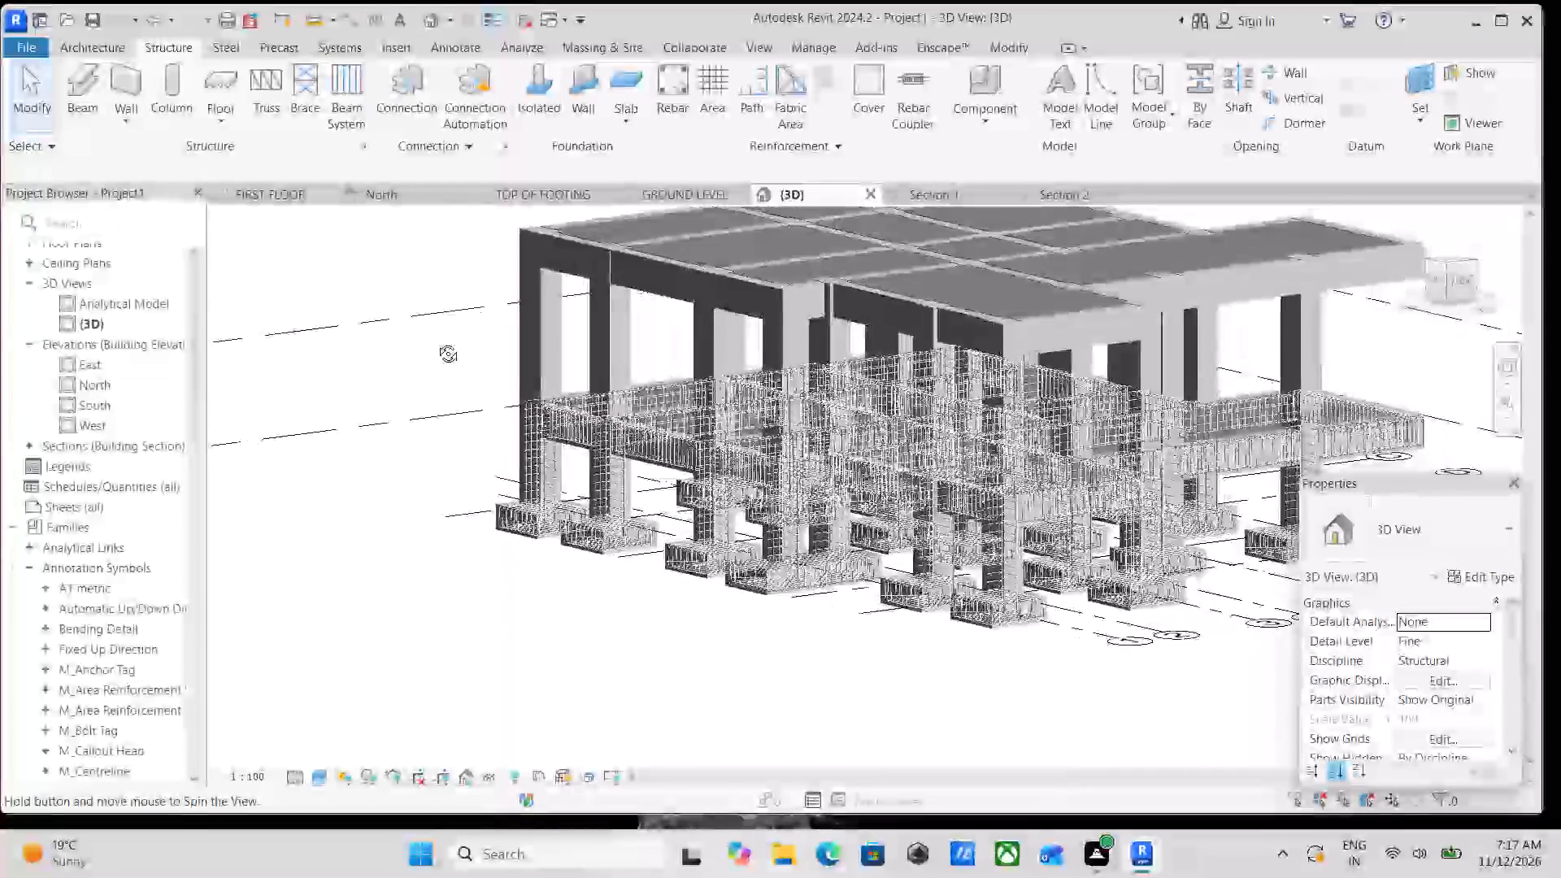
{"action": "middle_click_drag", "start_coordinate": [436, 341], "coordinate": [594, 324], "text": "shift"}
{"action": "scroll", "coordinate": [598, 436], "scroll_direction": "up", "scroll_amount": 3}
{"action": "scroll", "coordinate": [611, 667], "scroll_direction": "up", "scroll_amount": 2}
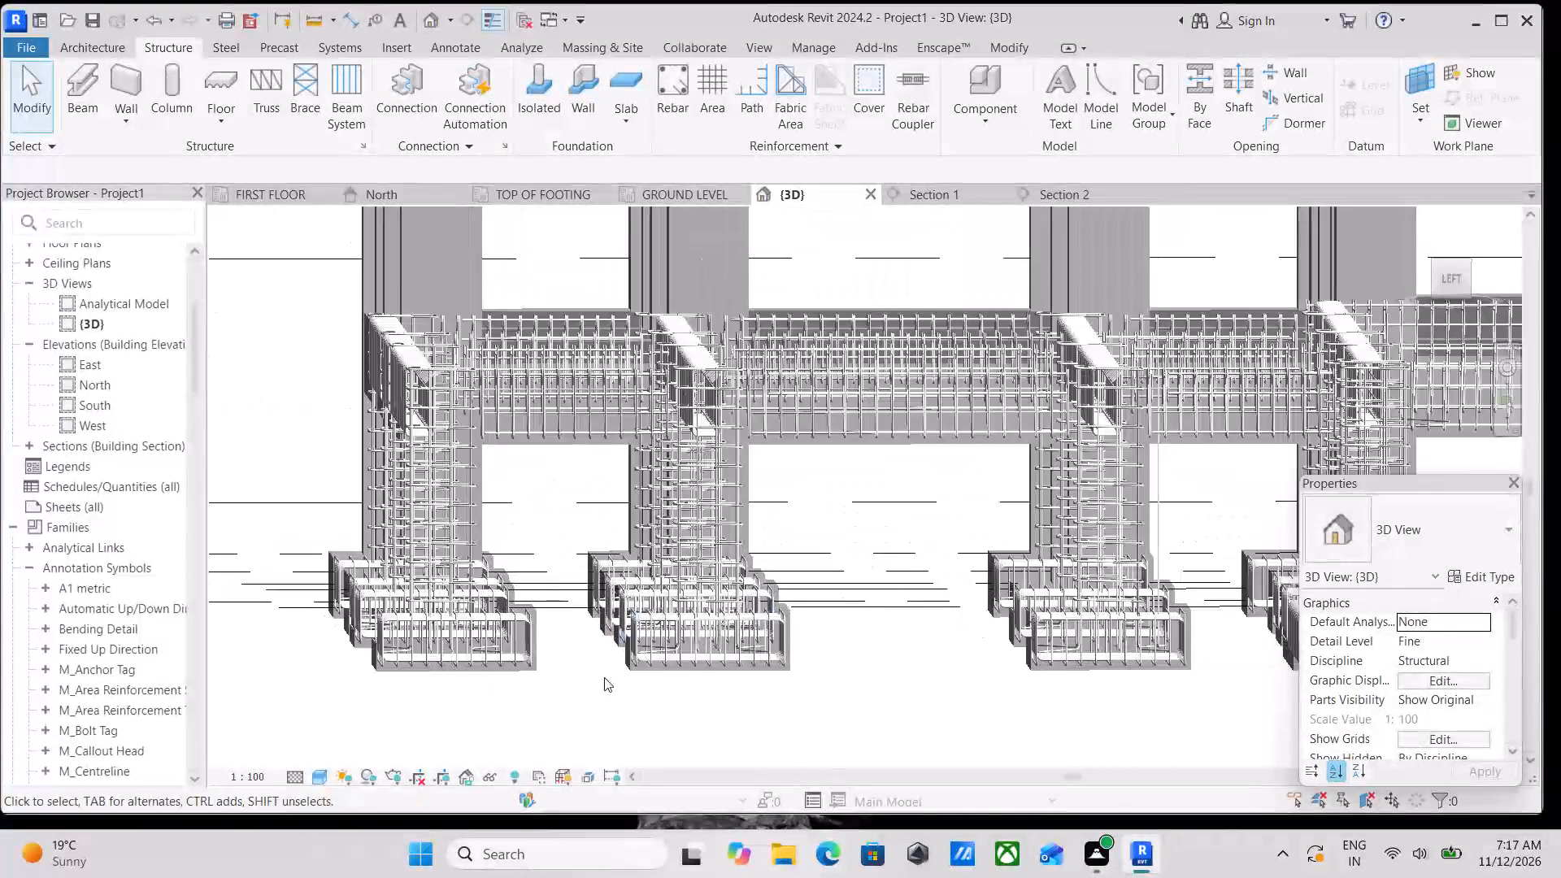
{"action": "scroll", "coordinate": [604, 677], "scroll_direction": "up", "scroll_amount": 4}
{"action": "middle_click_drag", "start_coordinate": [529, 519], "coordinate": [558, 669]}
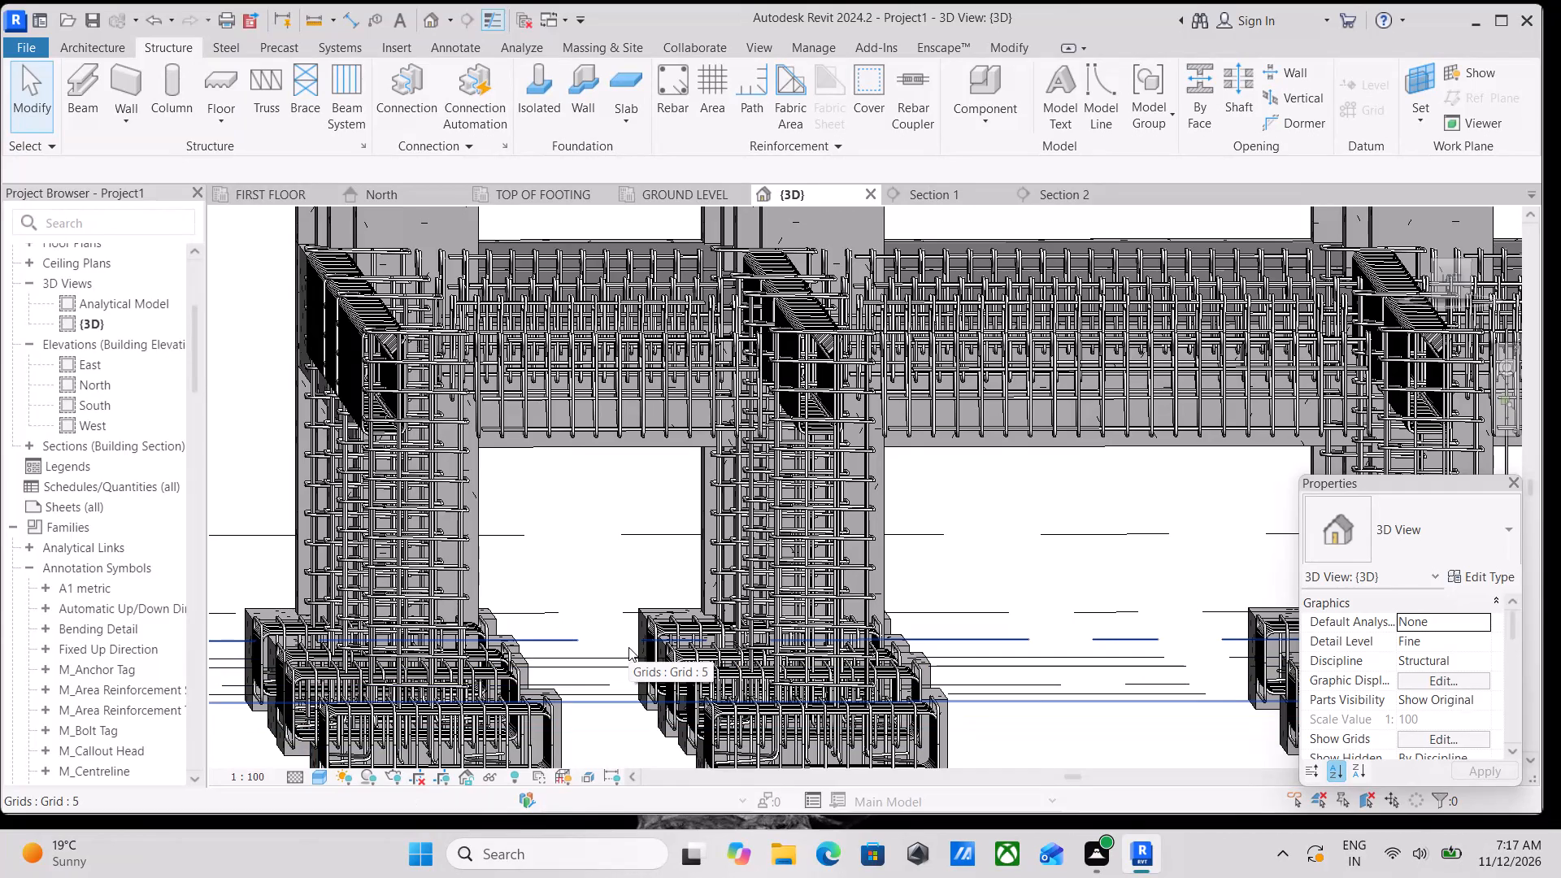
Start Propagate Rebar from the short 300 x 600mm GROUND LEVEL corner edge beam and pick the FIRST FLOOR beam directly above as destination host.
{"action": "scroll", "coordinate": [617, 422], "scroll_direction": "up", "scroll_amount": 3}
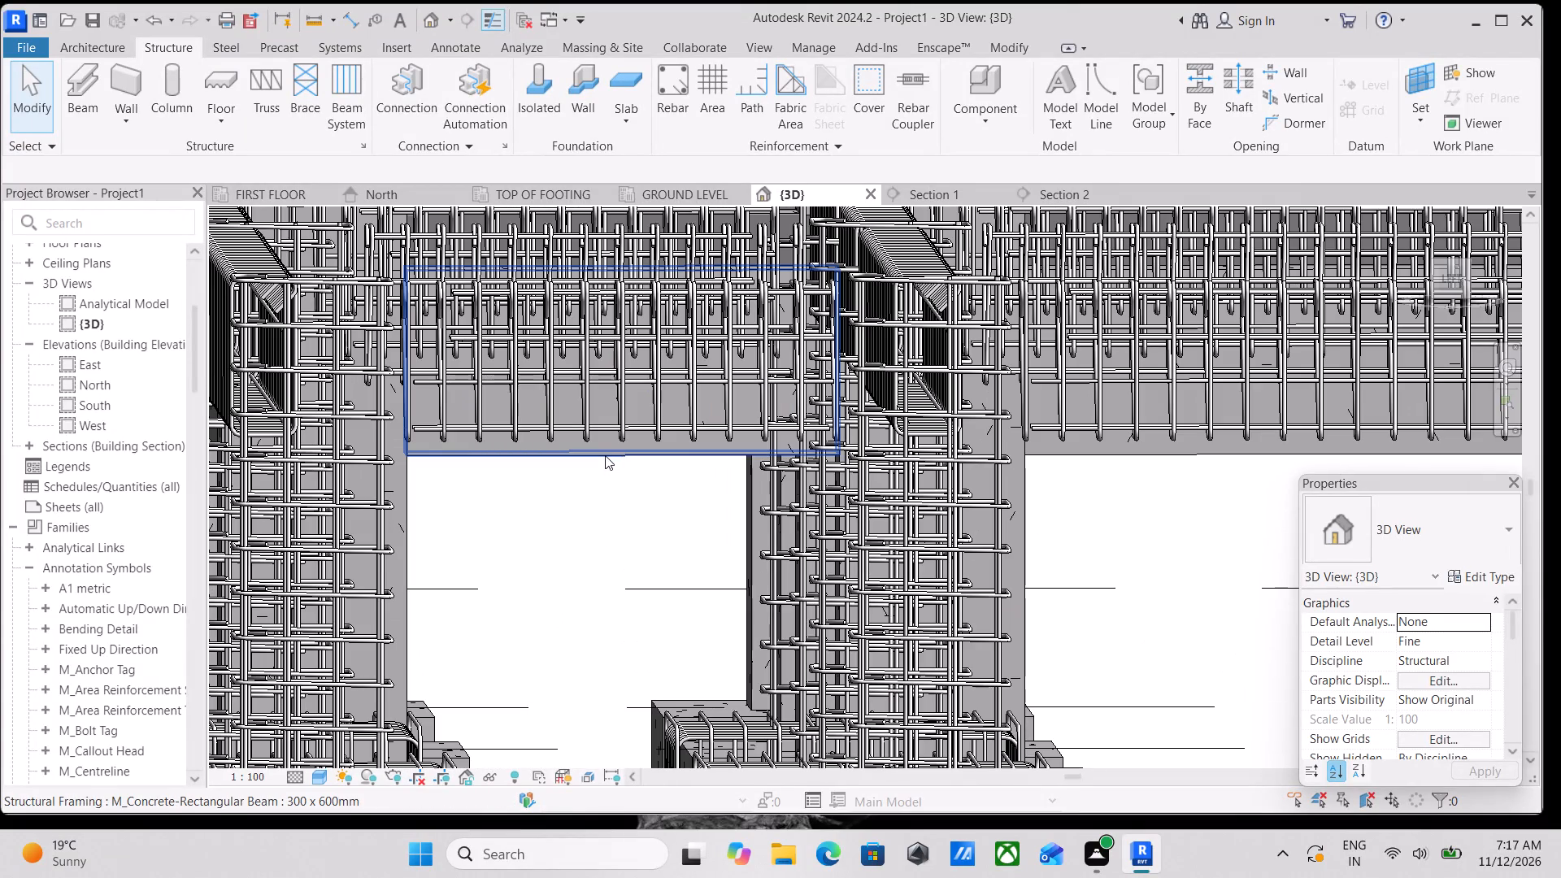
{"action": "left_click", "coordinate": [605, 455]}
{"action": "scroll", "coordinate": [605, 455], "scroll_direction": "down", "scroll_amount": 2}
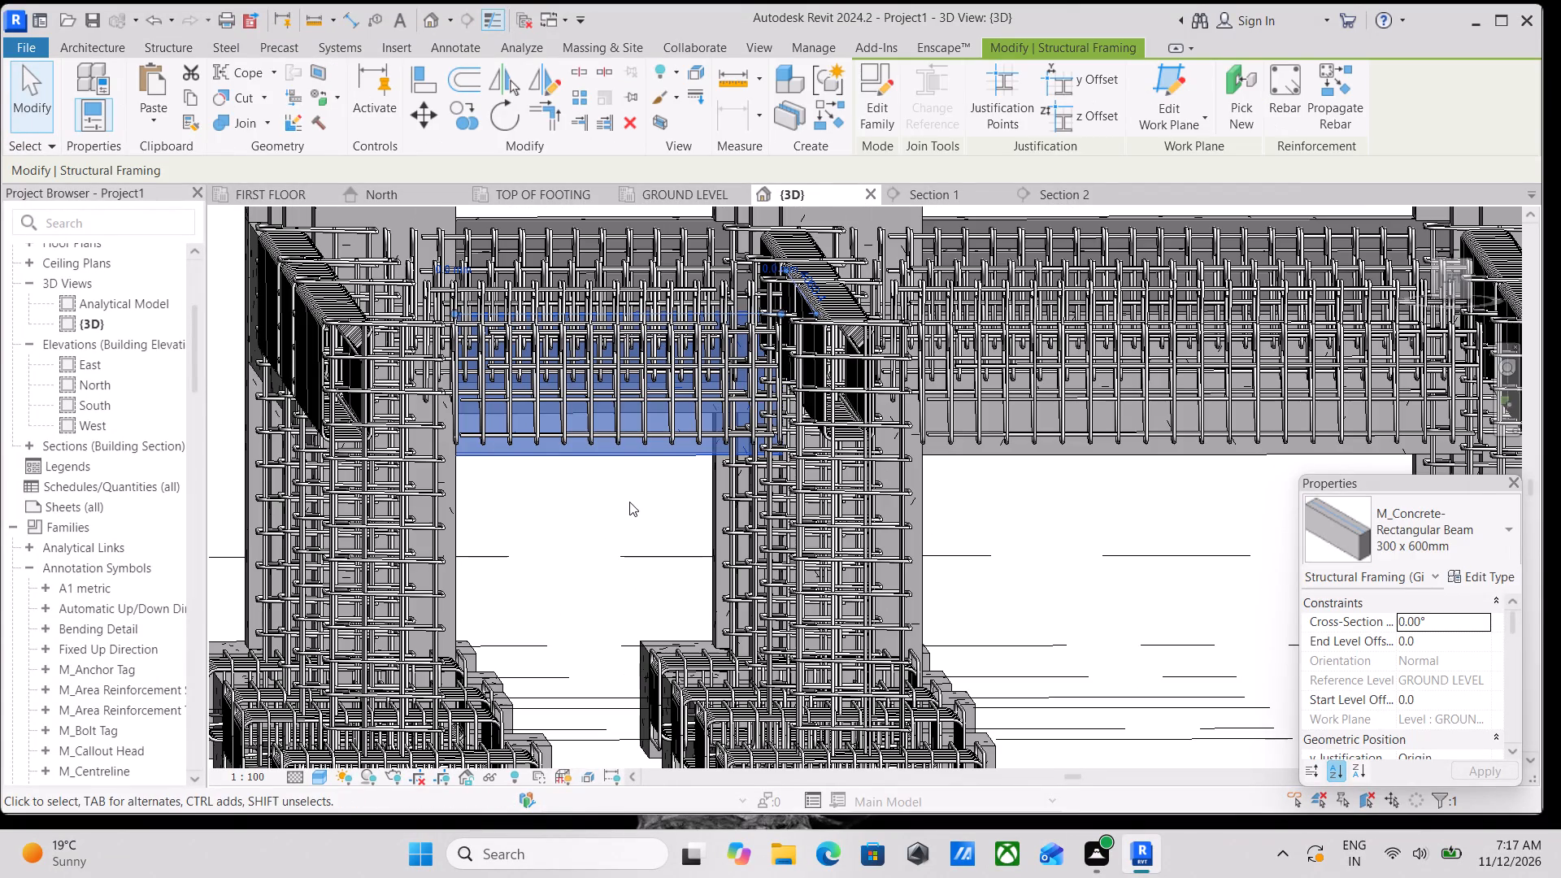
{"action": "middle_click_drag", "start_coordinate": [678, 564], "coordinate": [754, 629], "text": "shift"}
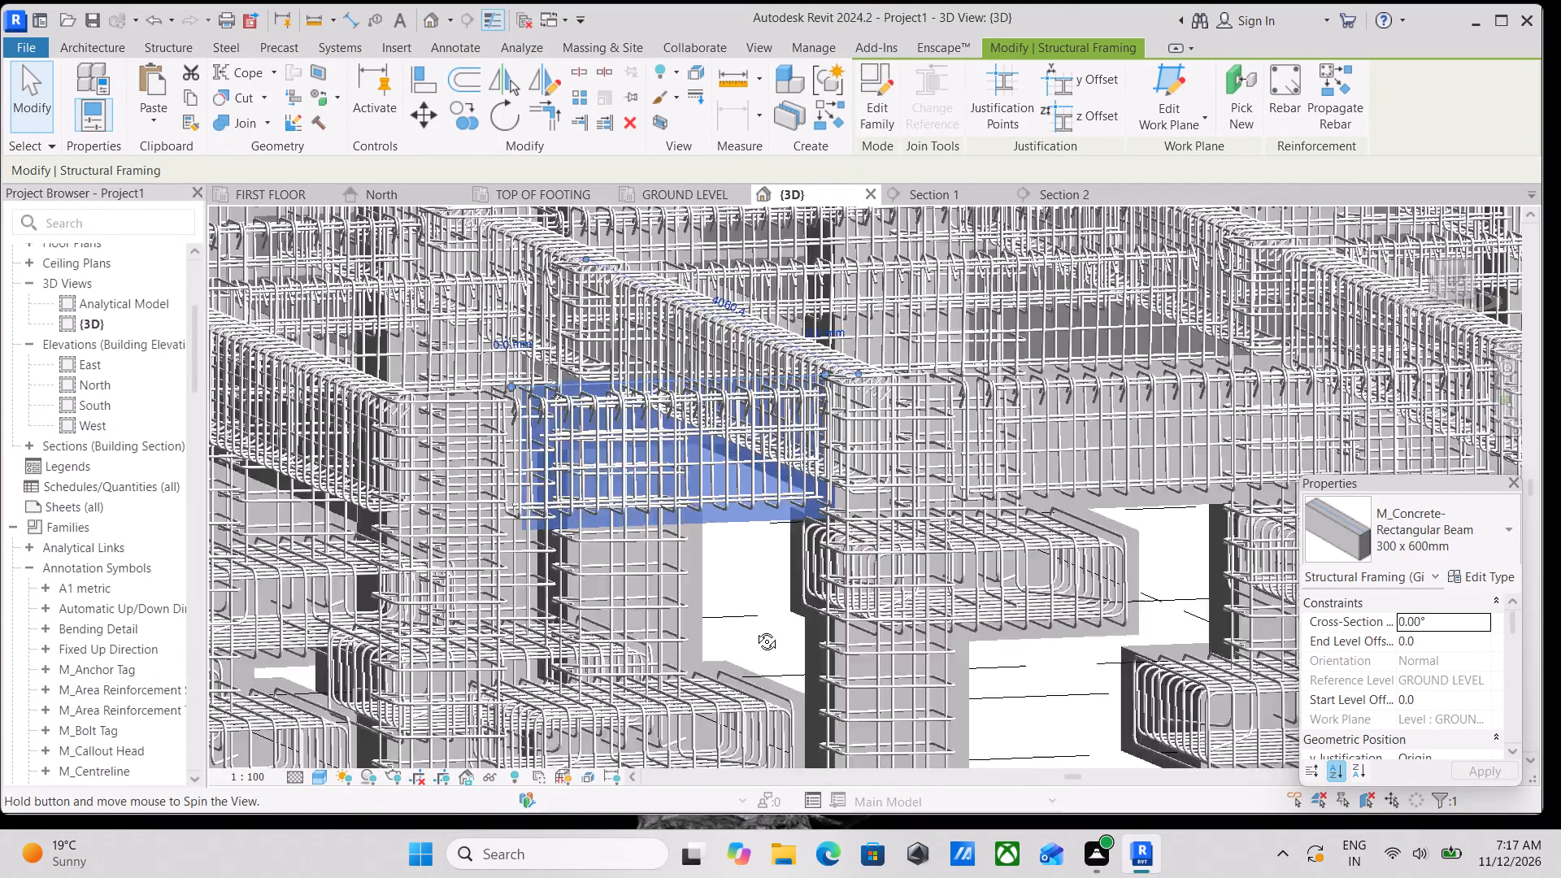
{"action": "middle_click_drag", "start_coordinate": [754, 629], "coordinate": [767, 726], "text": "shift"}
{"action": "scroll", "coordinate": [745, 580], "scroll_direction": "down", "scroll_amount": 1}
{"action": "middle_click_drag", "start_coordinate": [745, 580], "coordinate": [836, 677], "text": "shift"}
{"action": "scroll", "coordinate": [816, 591], "scroll_direction": "down", "scroll_amount": 5}
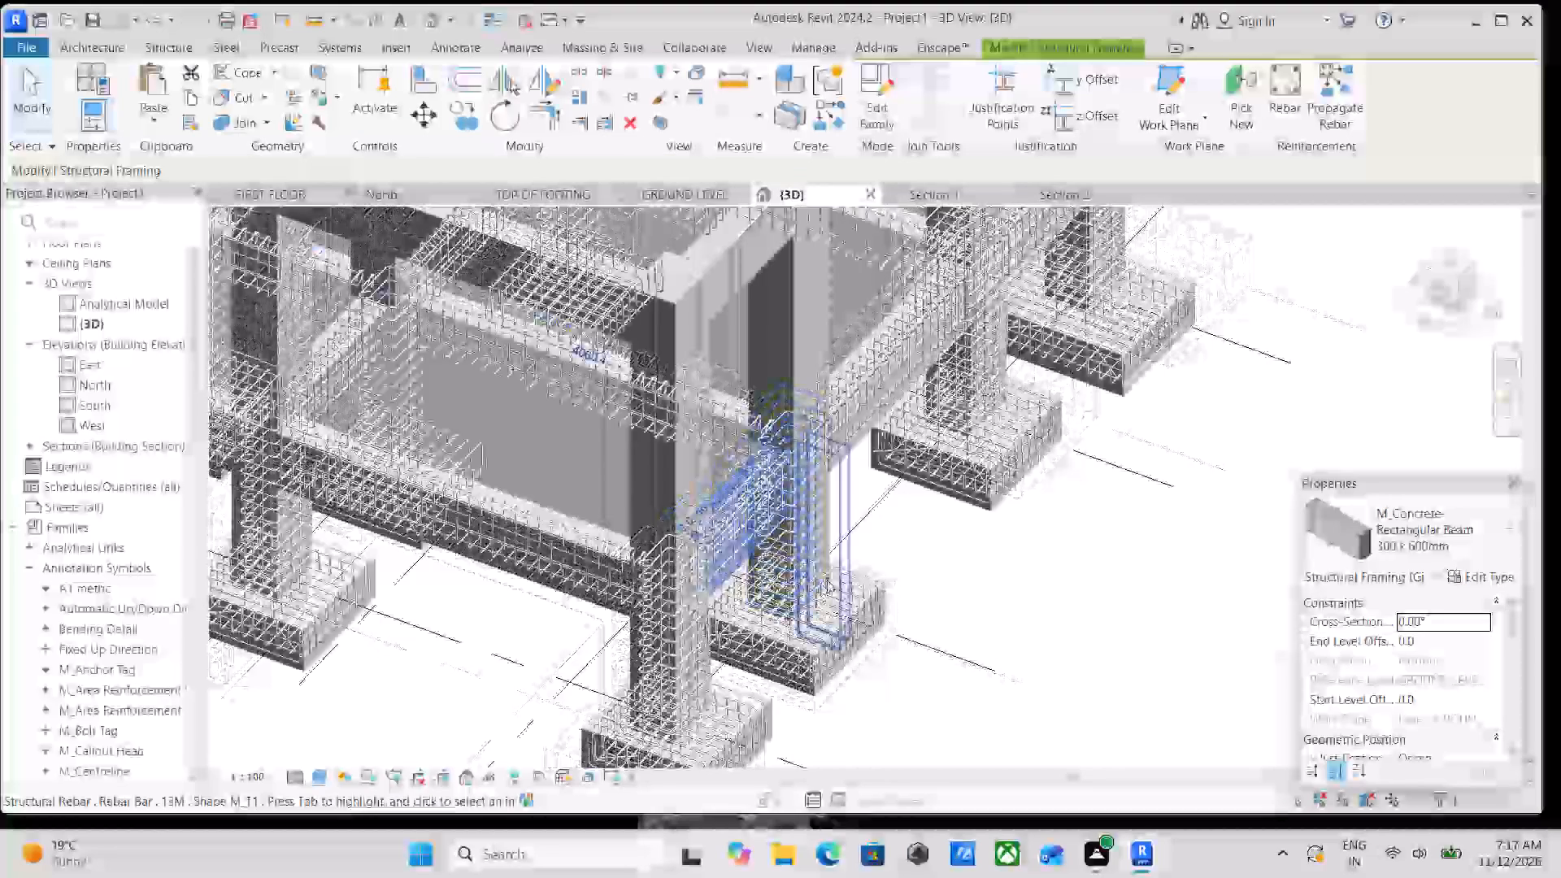
{"action": "scroll", "coordinate": [827, 580], "scroll_direction": "down", "scroll_amount": 3}
{"action": "middle_click_drag", "start_coordinate": [933, 502], "coordinate": [928, 537]}
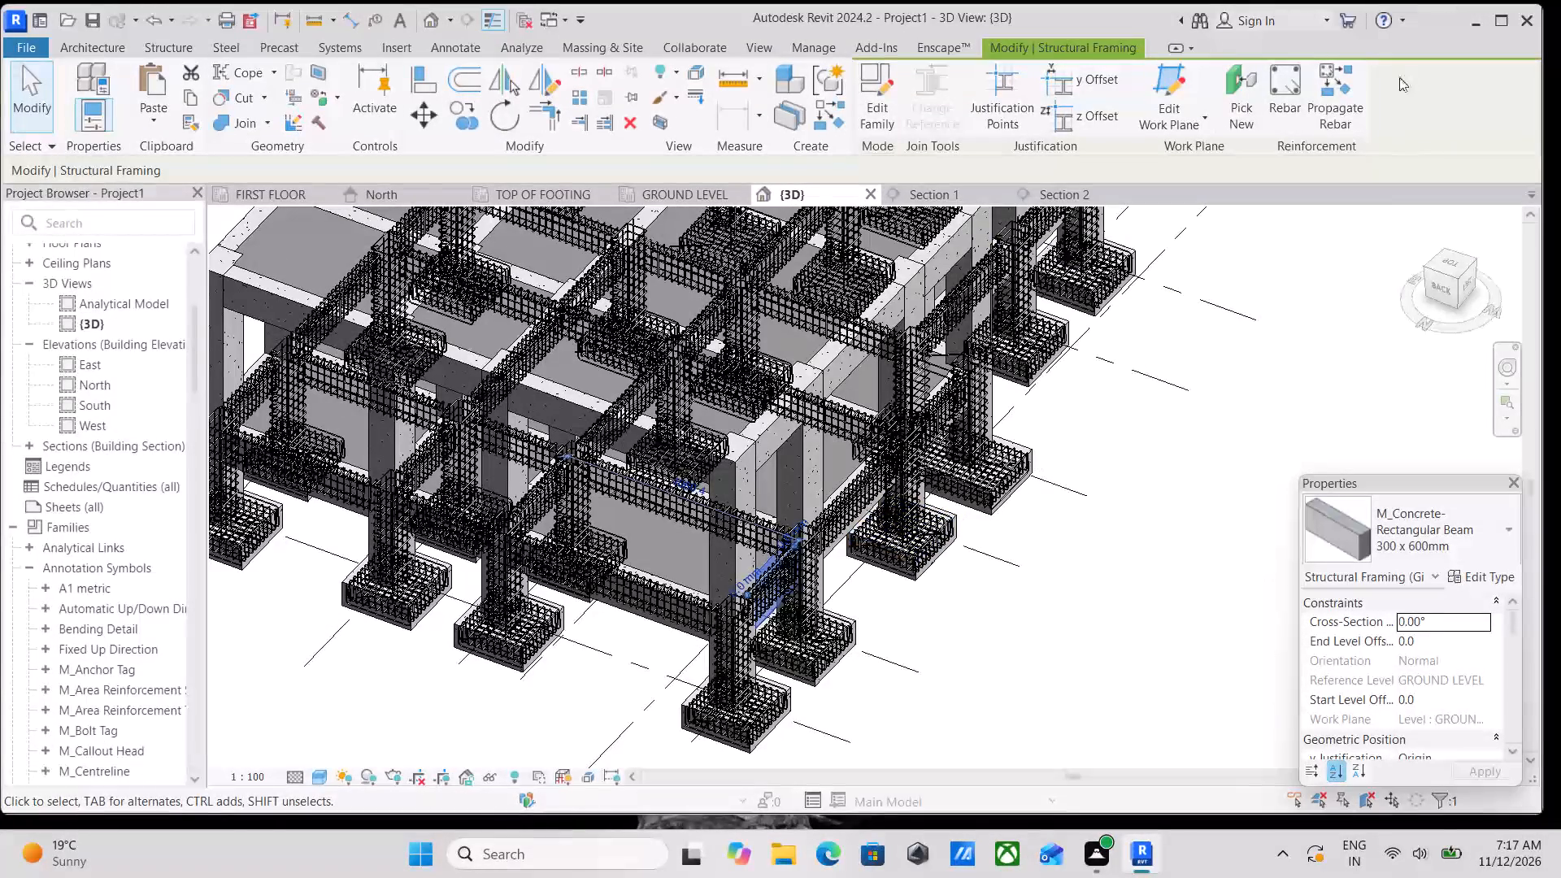
{"action": "left_click", "coordinate": [1330, 87]}
{"action": "scroll", "coordinate": [734, 452], "scroll_direction": "up", "scroll_amount": 3}
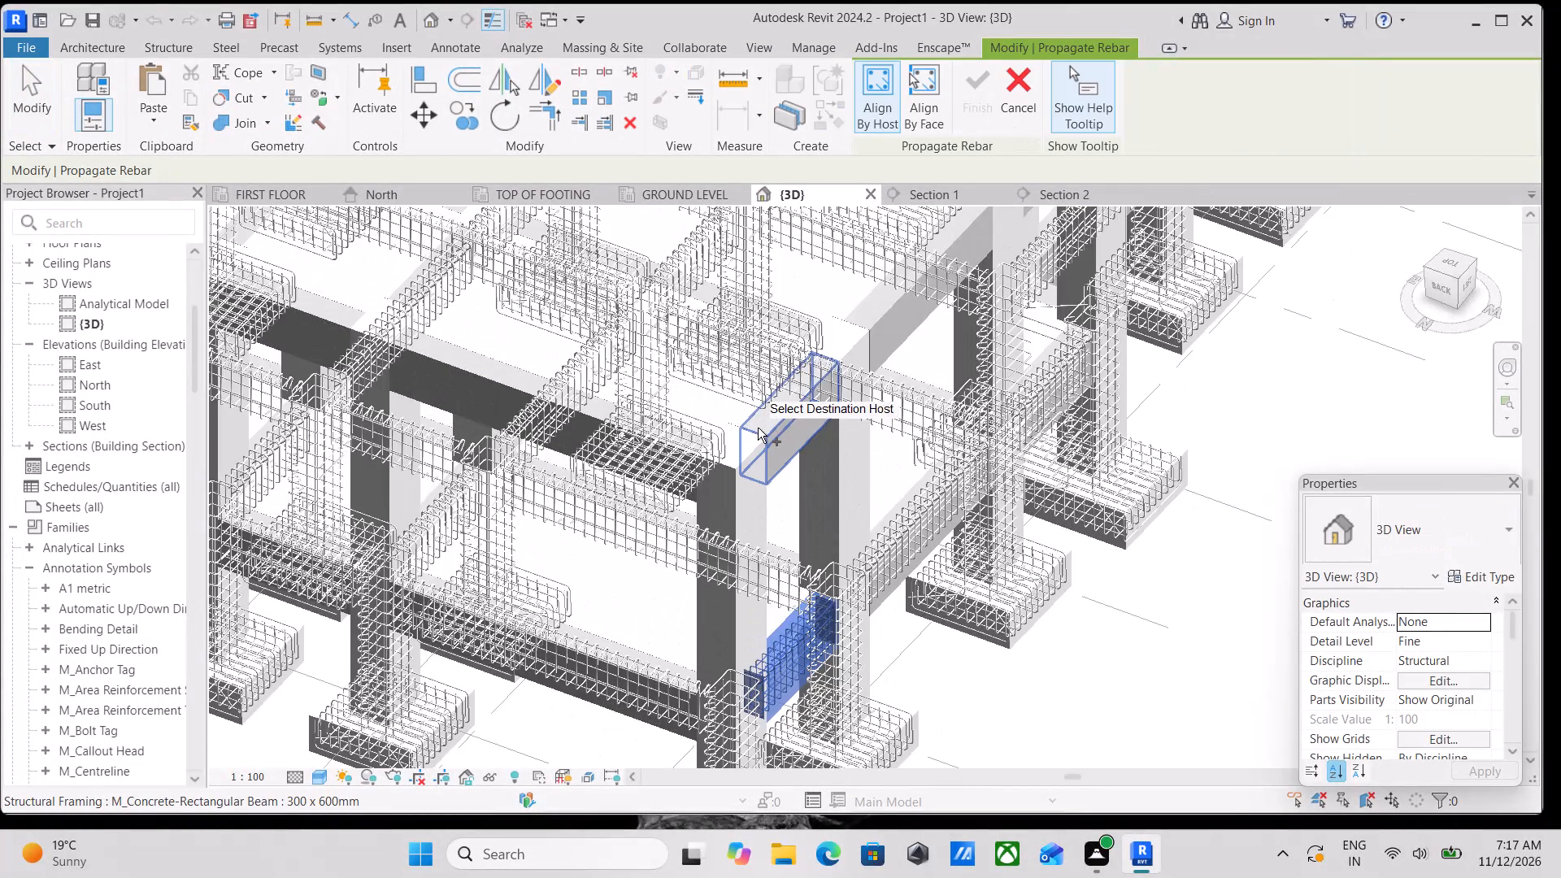
{"action": "left_click", "coordinate": [768, 429]}
Add the four remaining FIRST FLOOR edge beams in line with the first picked corner beam as rebar destination hosts.
{"action": "scroll", "coordinate": [842, 406], "scroll_direction": "down", "scroll_amount": 1}
{"action": "middle_click_drag", "start_coordinate": [842, 406], "coordinate": [749, 606]}
{"action": "scroll", "coordinate": [776, 533], "scroll_direction": "up", "scroll_amount": 1}
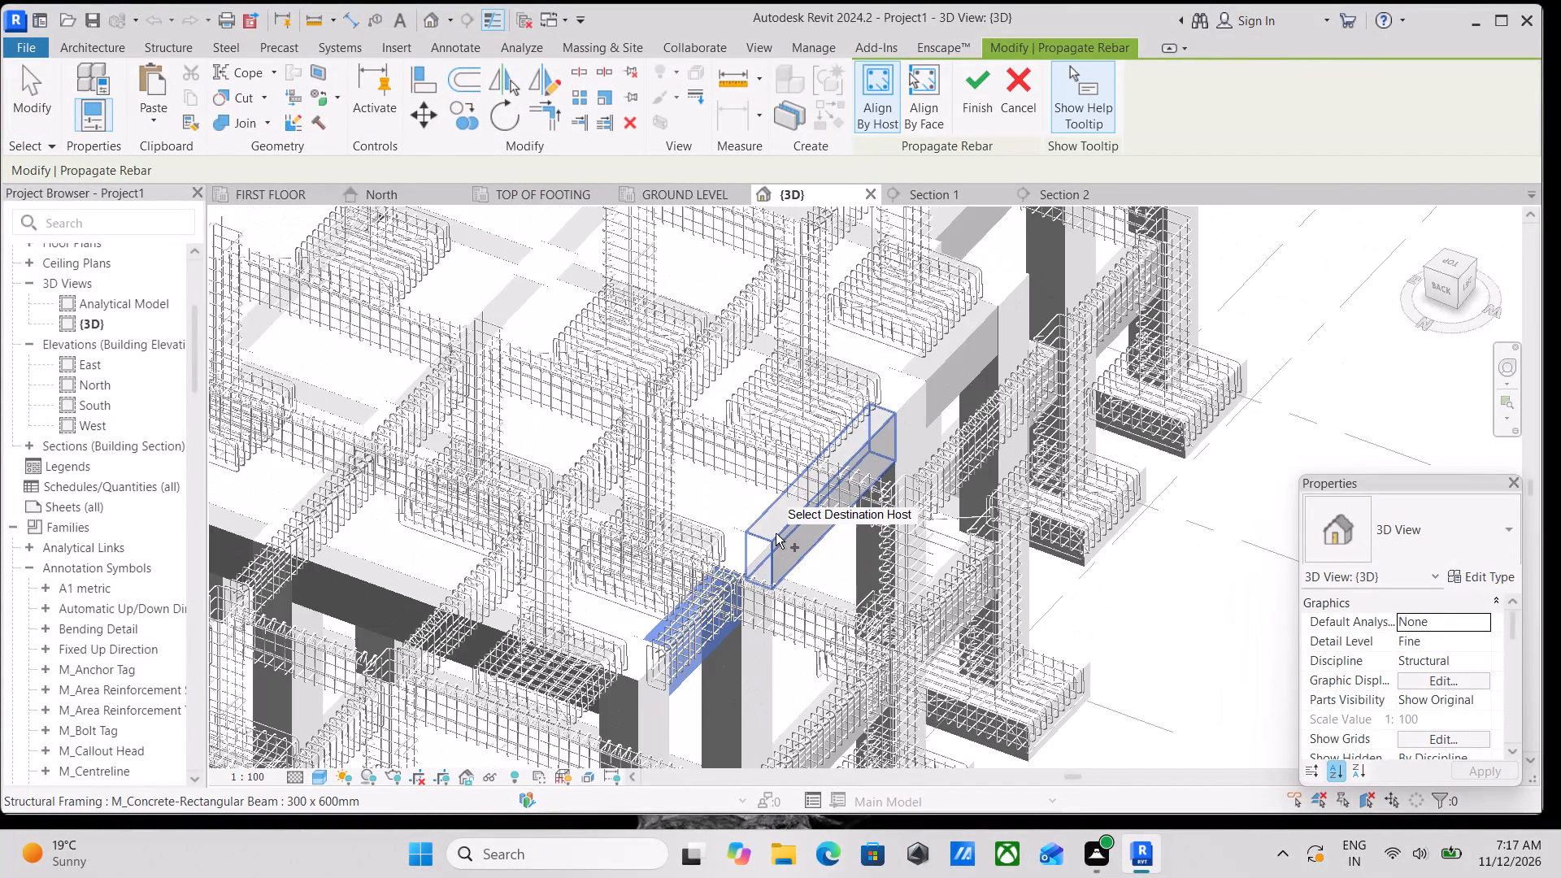
{"action": "left_click", "coordinate": [776, 533]}
{"action": "middle_click_drag", "start_coordinate": [853, 490], "coordinate": [683, 682]}
{"action": "left_click", "coordinate": [811, 554]}
{"action": "middle_click_drag", "start_coordinate": [864, 493], "coordinate": [846, 587]}
{"action": "left_click", "coordinate": [915, 354]}
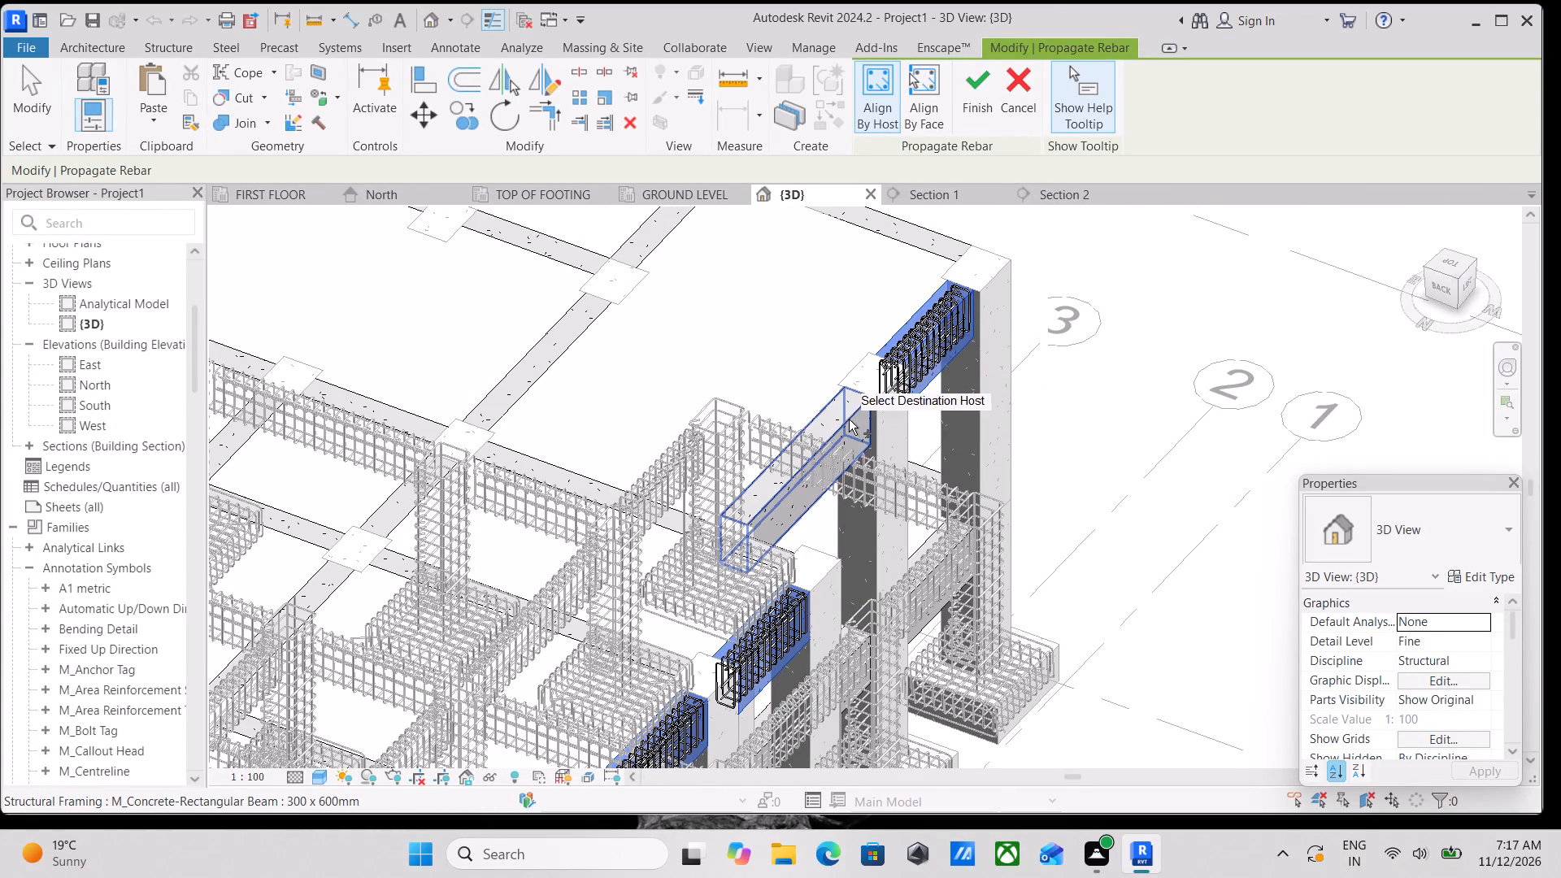
{"action": "left_click", "coordinate": [849, 419]}
Add the FIRST FLOOR perimeter beams around the stepped far edge, through to the projecting bay's side beam at grid F, as destination hosts.
{"action": "scroll", "coordinate": [849, 419], "scroll_direction": "down", "scroll_amount": 3}
{"action": "middle_click_drag", "start_coordinate": [849, 419], "coordinate": [946, 543]}
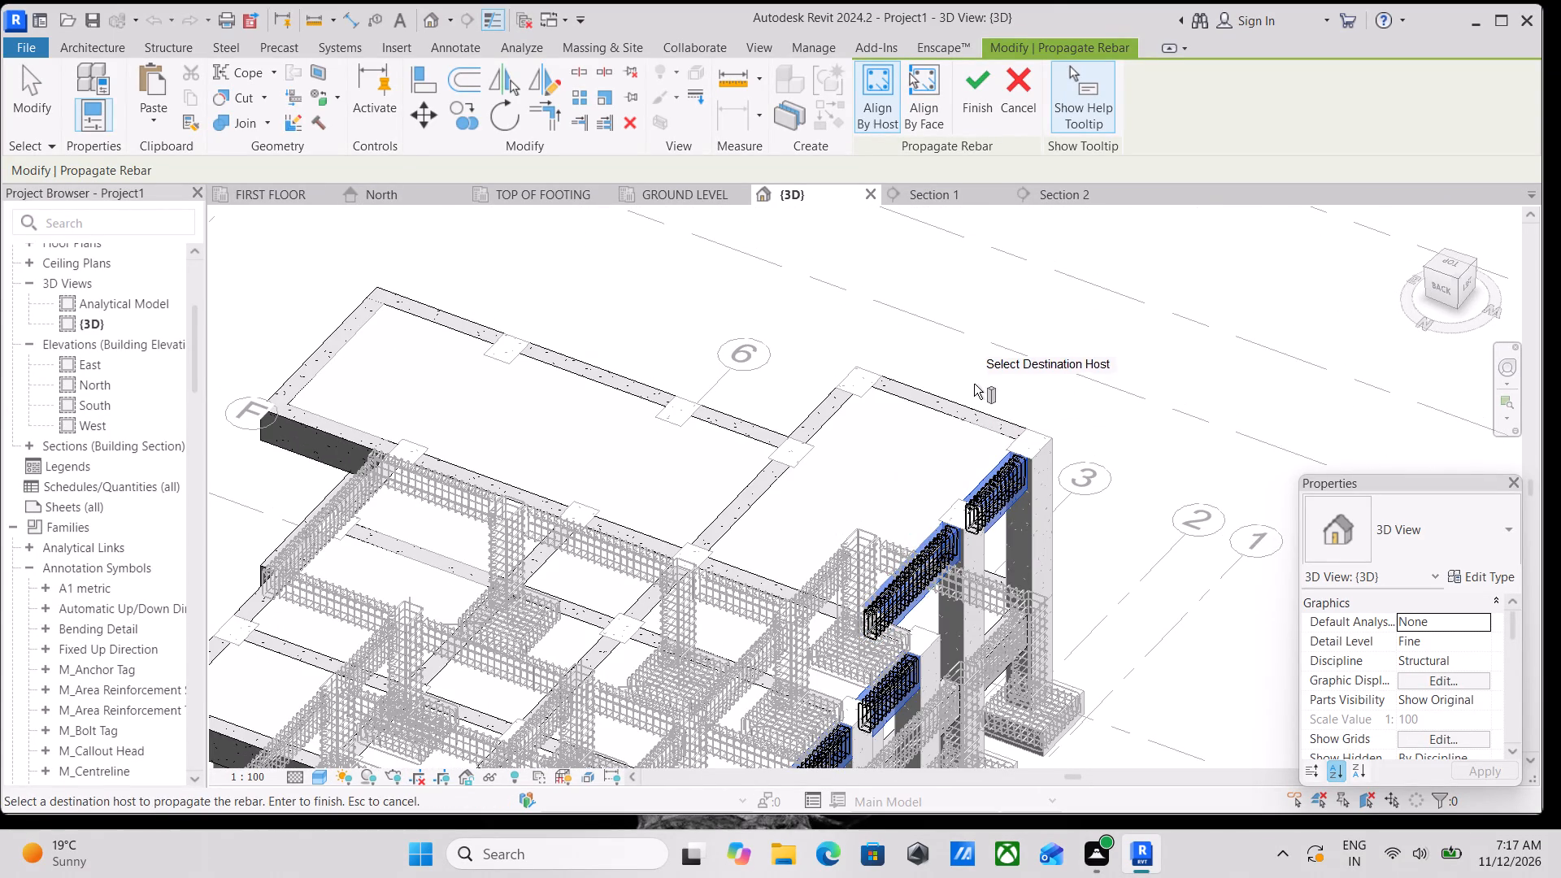
{"action": "left_click", "coordinate": [963, 402]}
{"action": "left_click", "coordinate": [837, 414]}
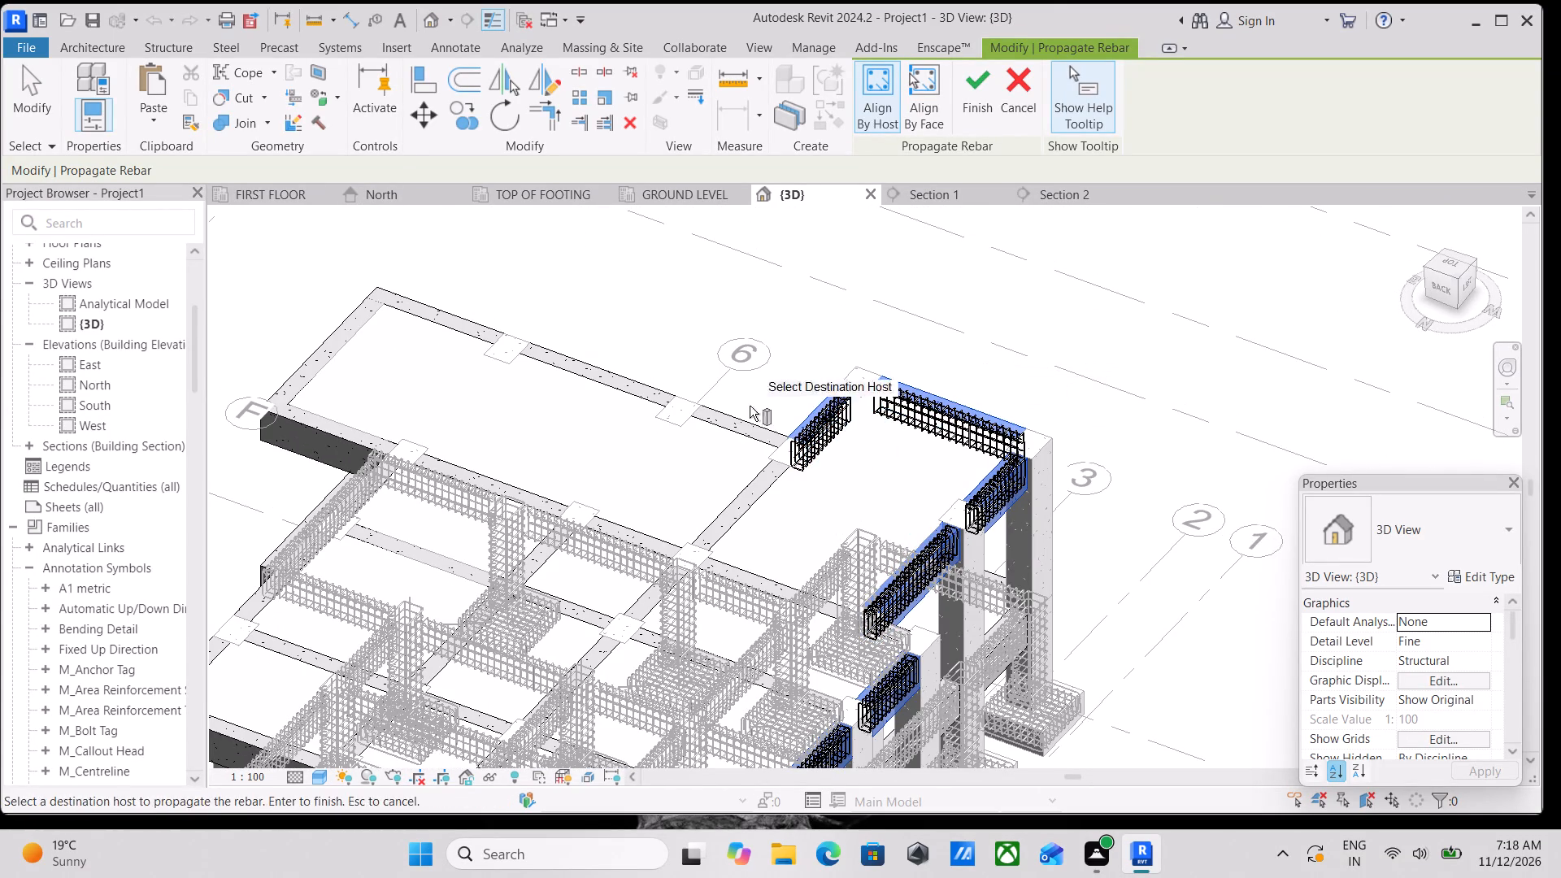
{"action": "left_click", "coordinate": [719, 429]}
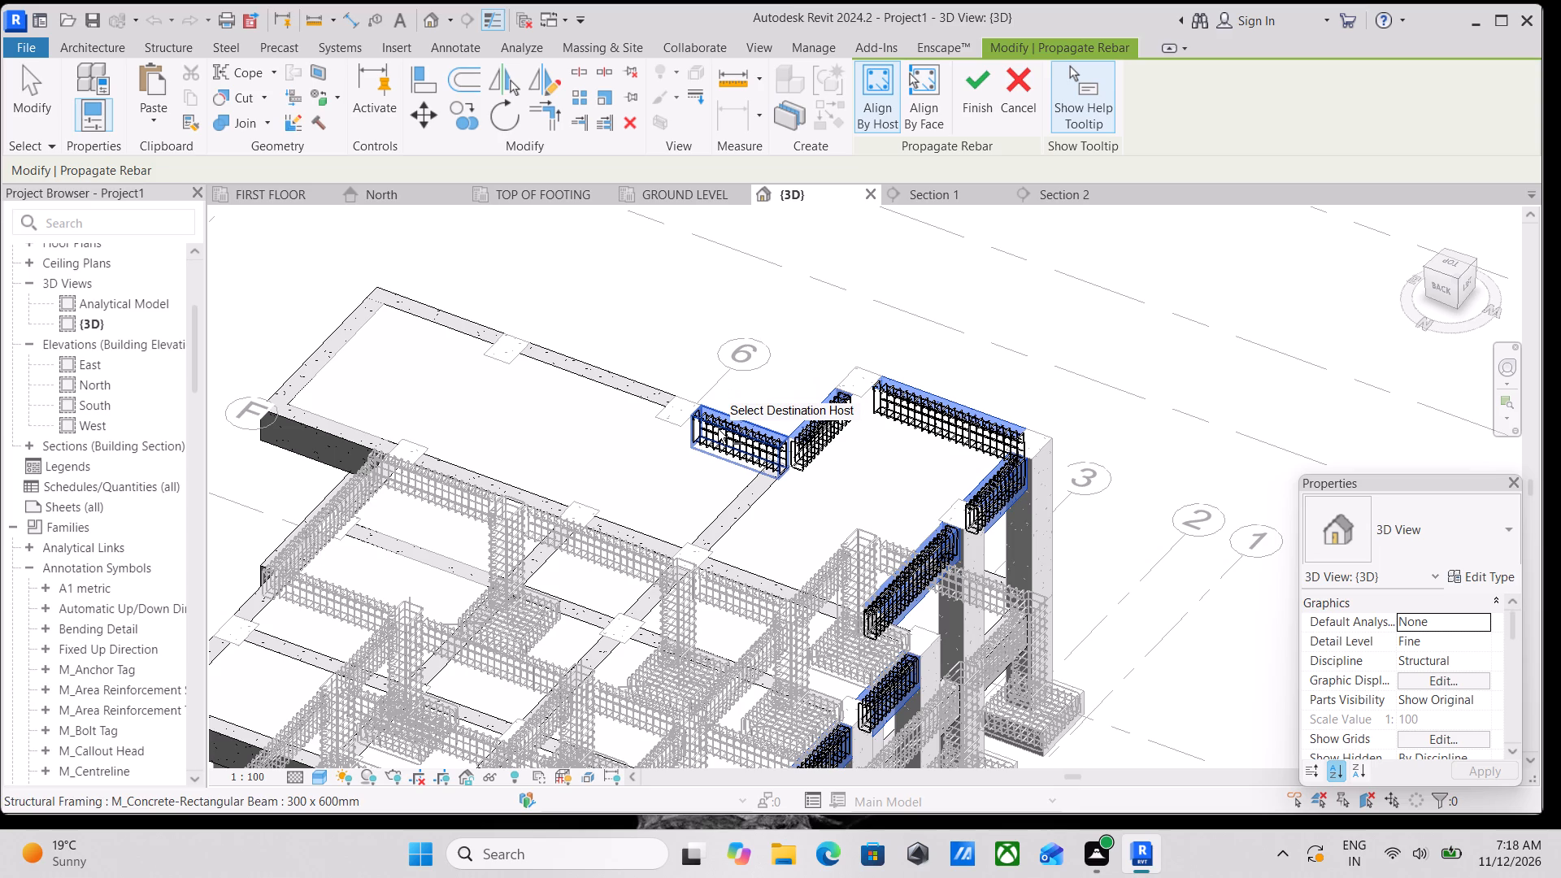
{"action": "left_click", "coordinate": [641, 375]}
{"action": "middle_click_drag", "start_coordinate": [650, 375], "coordinate": [850, 359]}
{"action": "scroll", "coordinate": [848, 361], "scroll_direction": "up", "scroll_amount": 1}
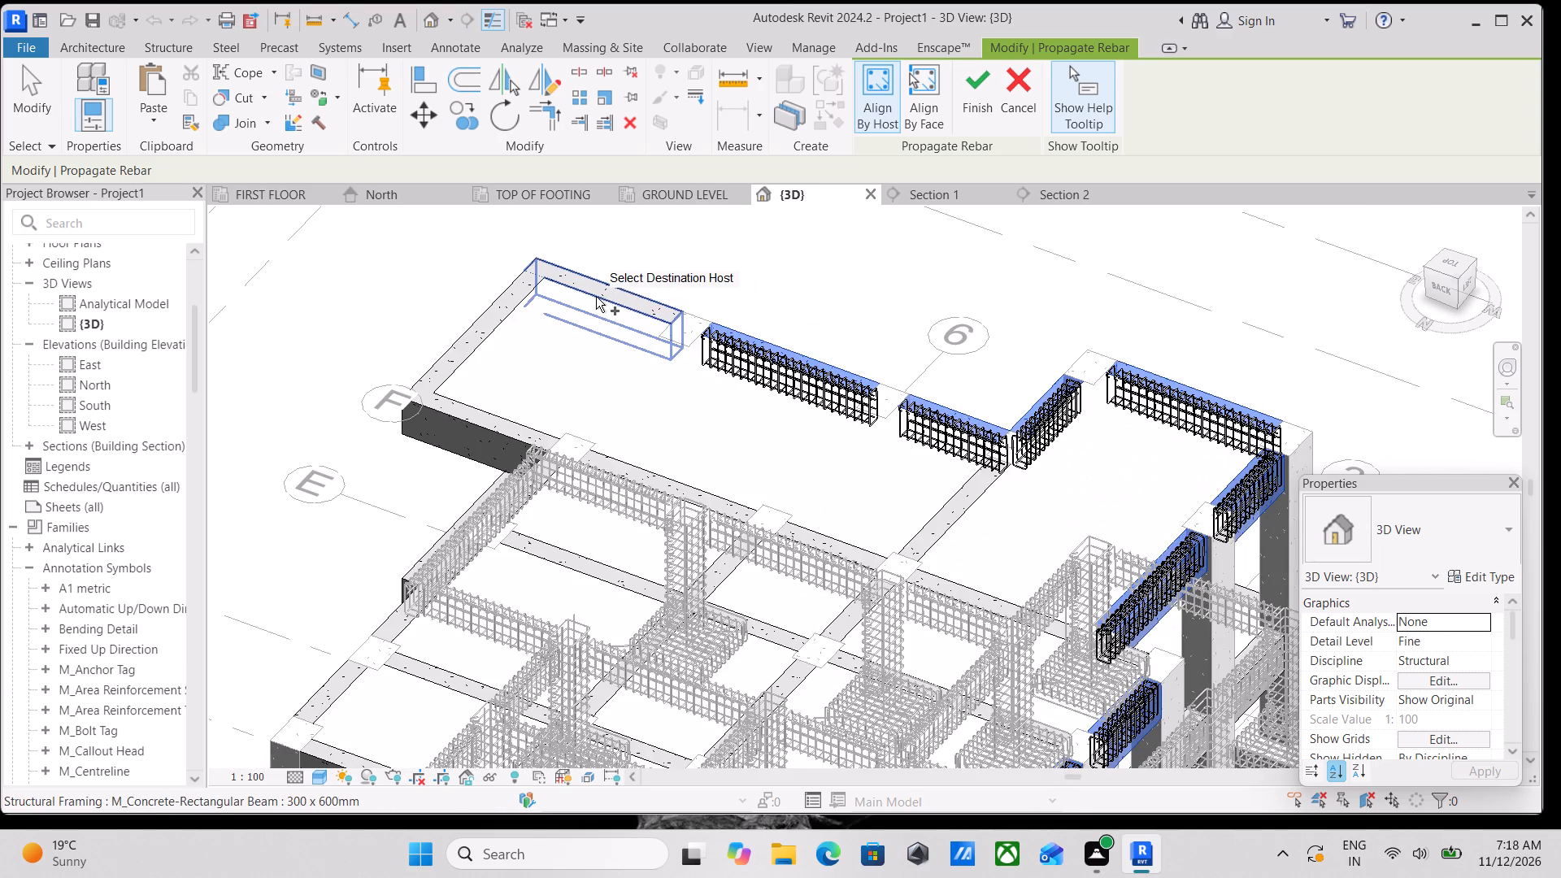
{"action": "left_click", "coordinate": [596, 297]}
{"action": "left_click", "coordinate": [480, 319]}
{"action": "middle_click_drag", "start_coordinate": [580, 317], "coordinate": [612, 285]}
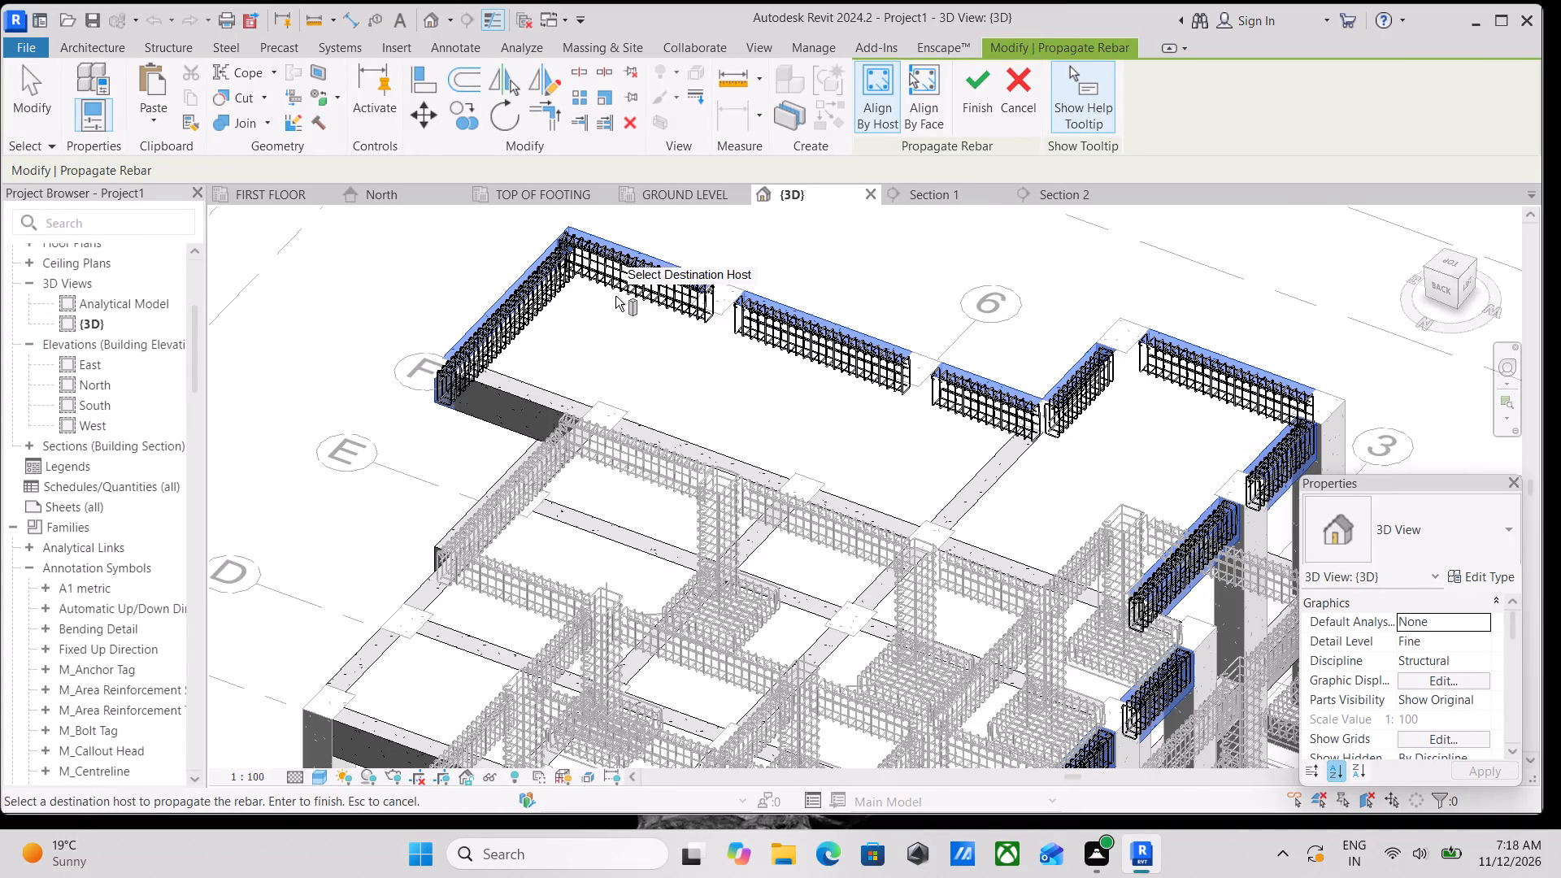
{"action": "left_click", "coordinate": [515, 413]}
{"action": "left_click", "coordinate": [516, 402]}
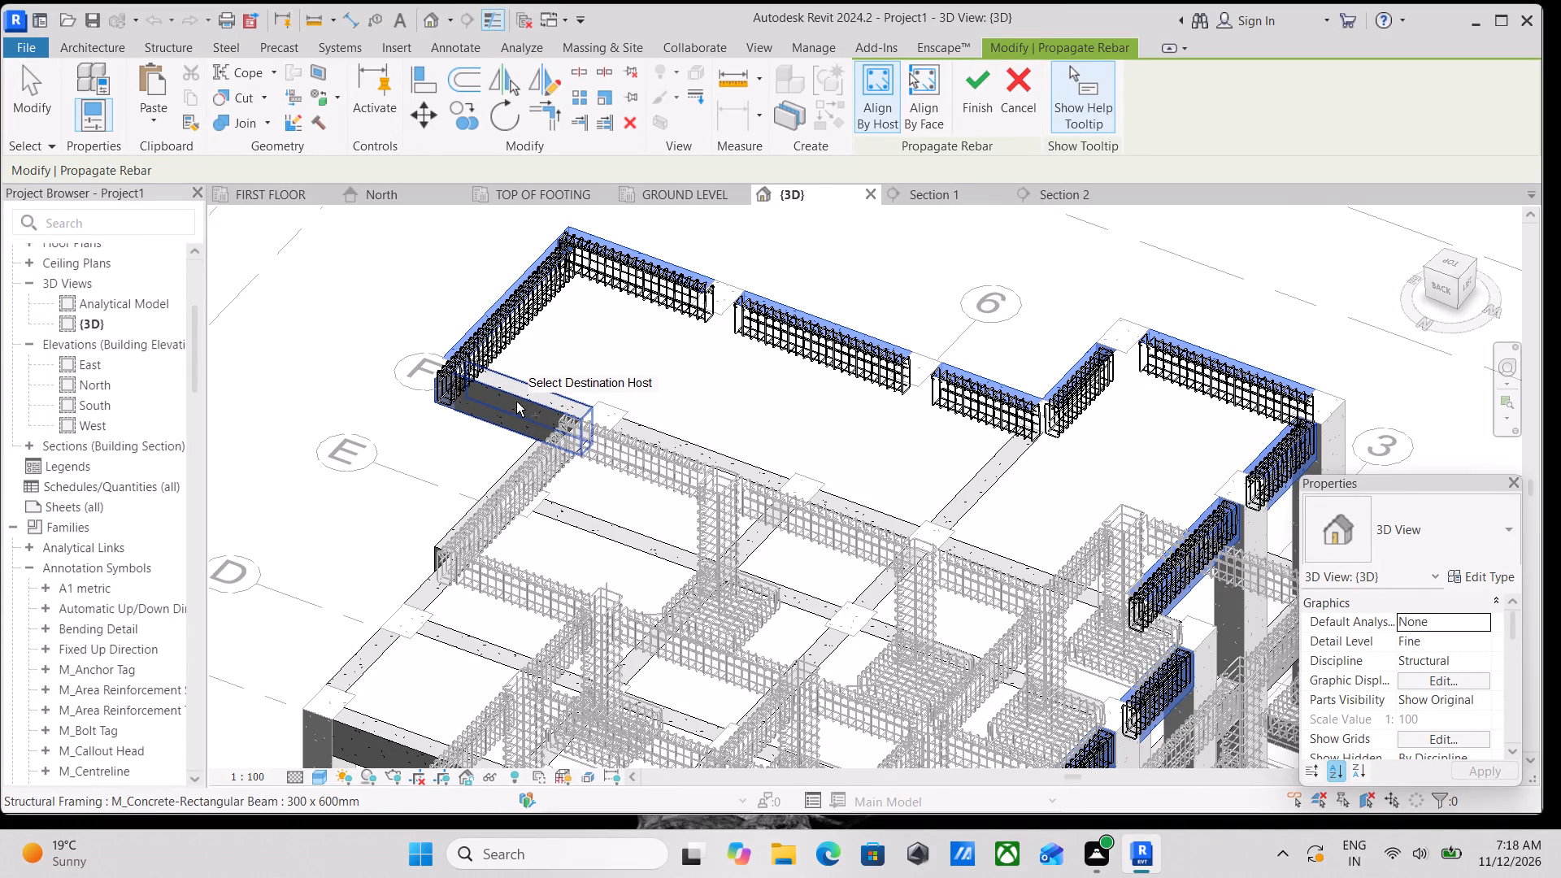
Add the remaining FIRST FLOOR perimeter beams past grid D and along the near outer edge back to the source corner as destination hosts.
{"action": "middle_click_drag", "start_coordinate": [563, 389], "coordinate": [789, 291]}
{"action": "middle_click_drag", "start_coordinate": [689, 486], "coordinate": [835, 355]}
{"action": "scroll", "coordinate": [689, 486], "scroll_direction": "up", "scroll_amount": 1}
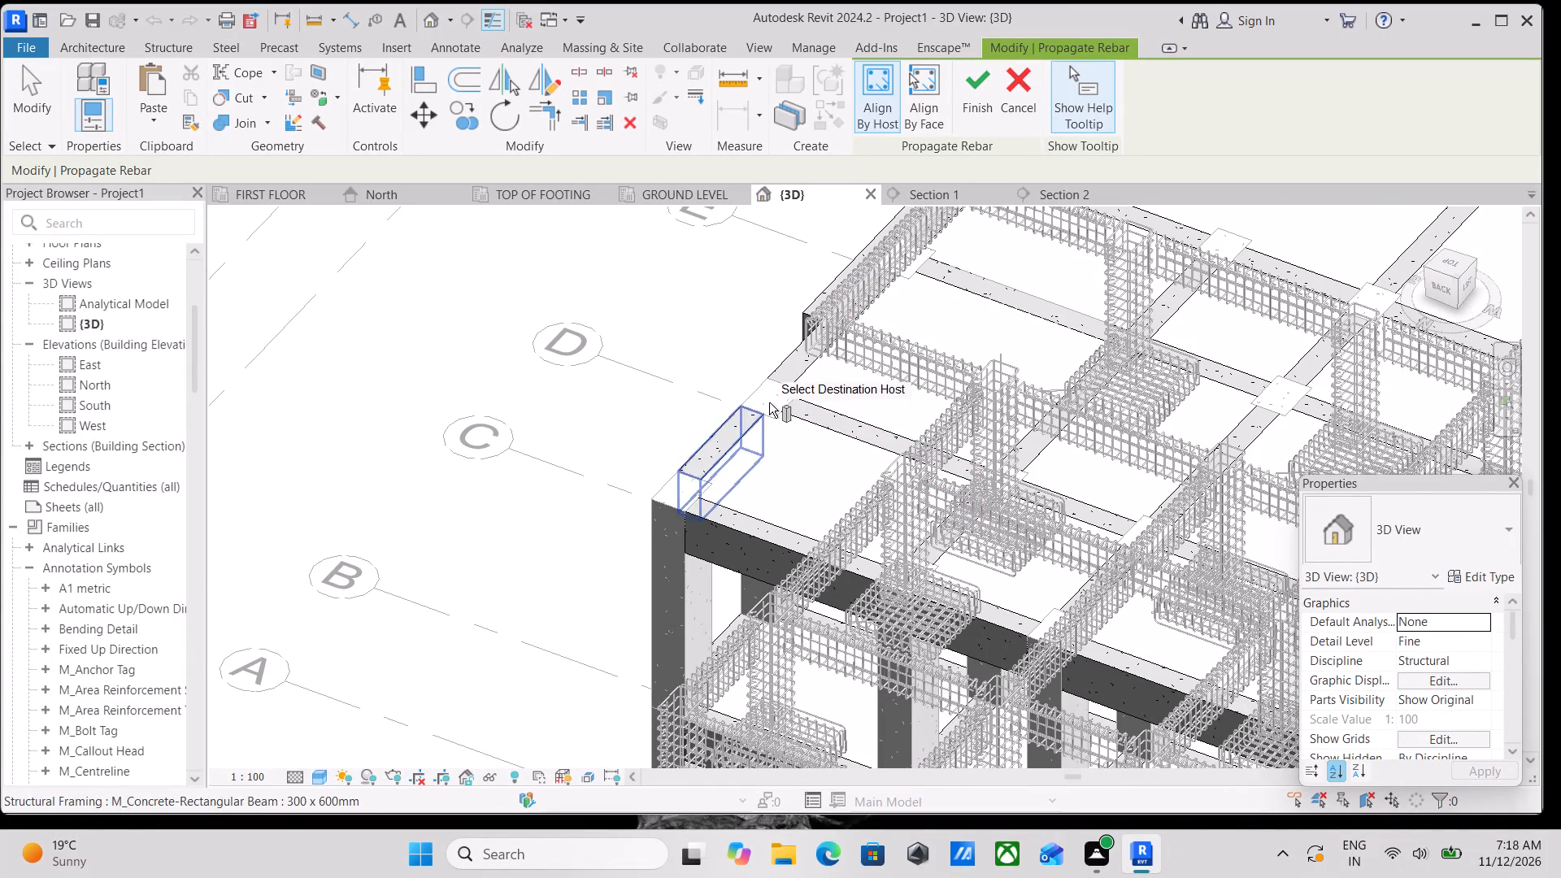
{"action": "left_click", "coordinate": [774, 385]}
{"action": "left_click", "coordinate": [727, 450]}
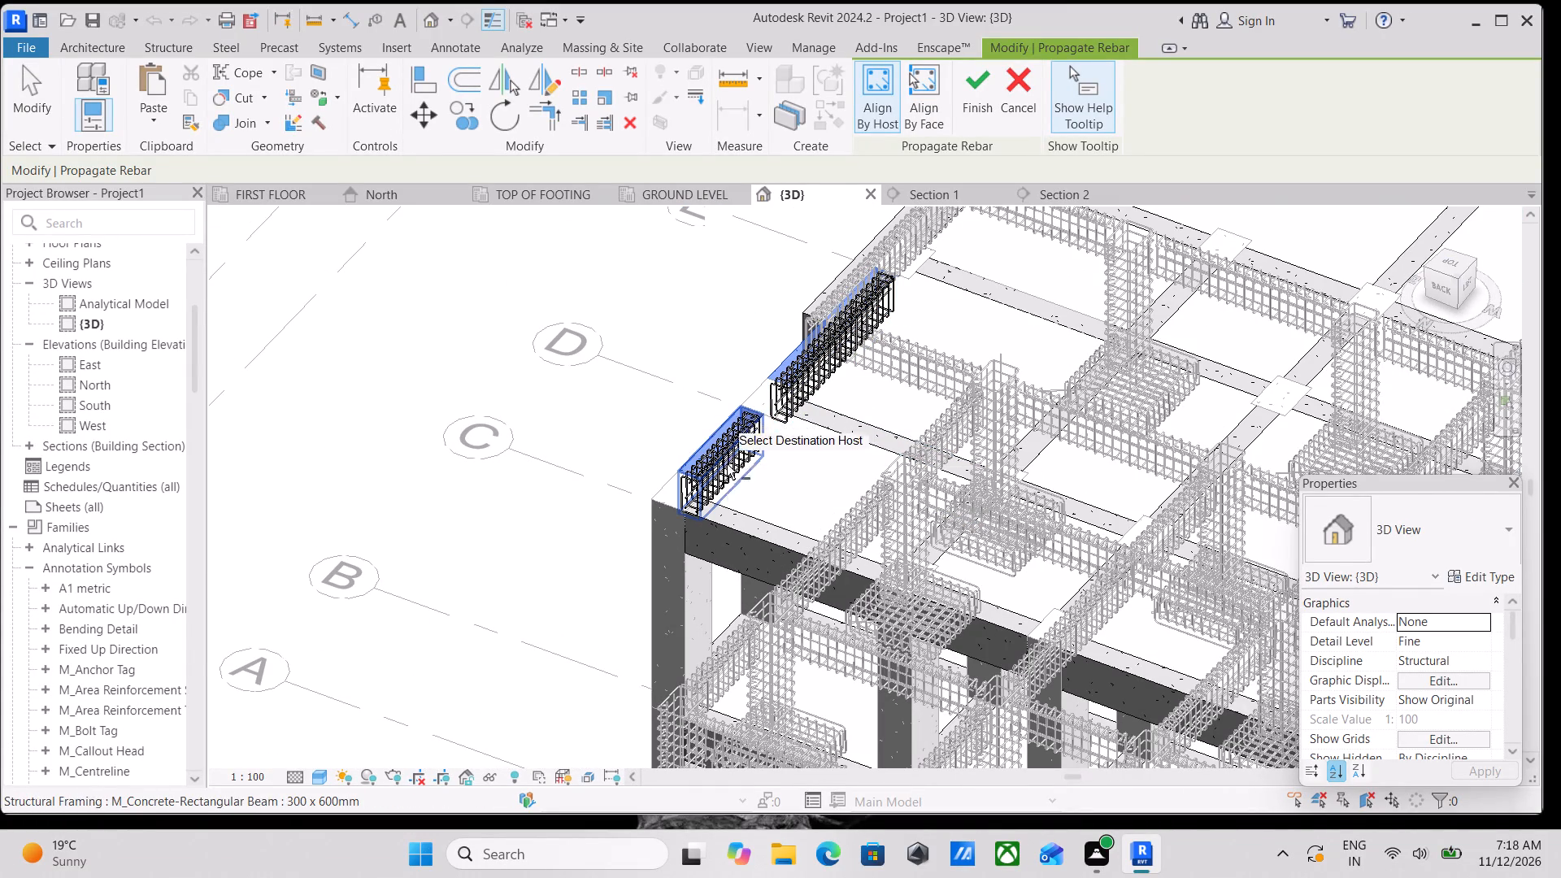
{"action": "left_click", "coordinate": [723, 514]}
{"action": "middle_click_drag", "start_coordinate": [822, 485], "coordinate": [696, 423]}
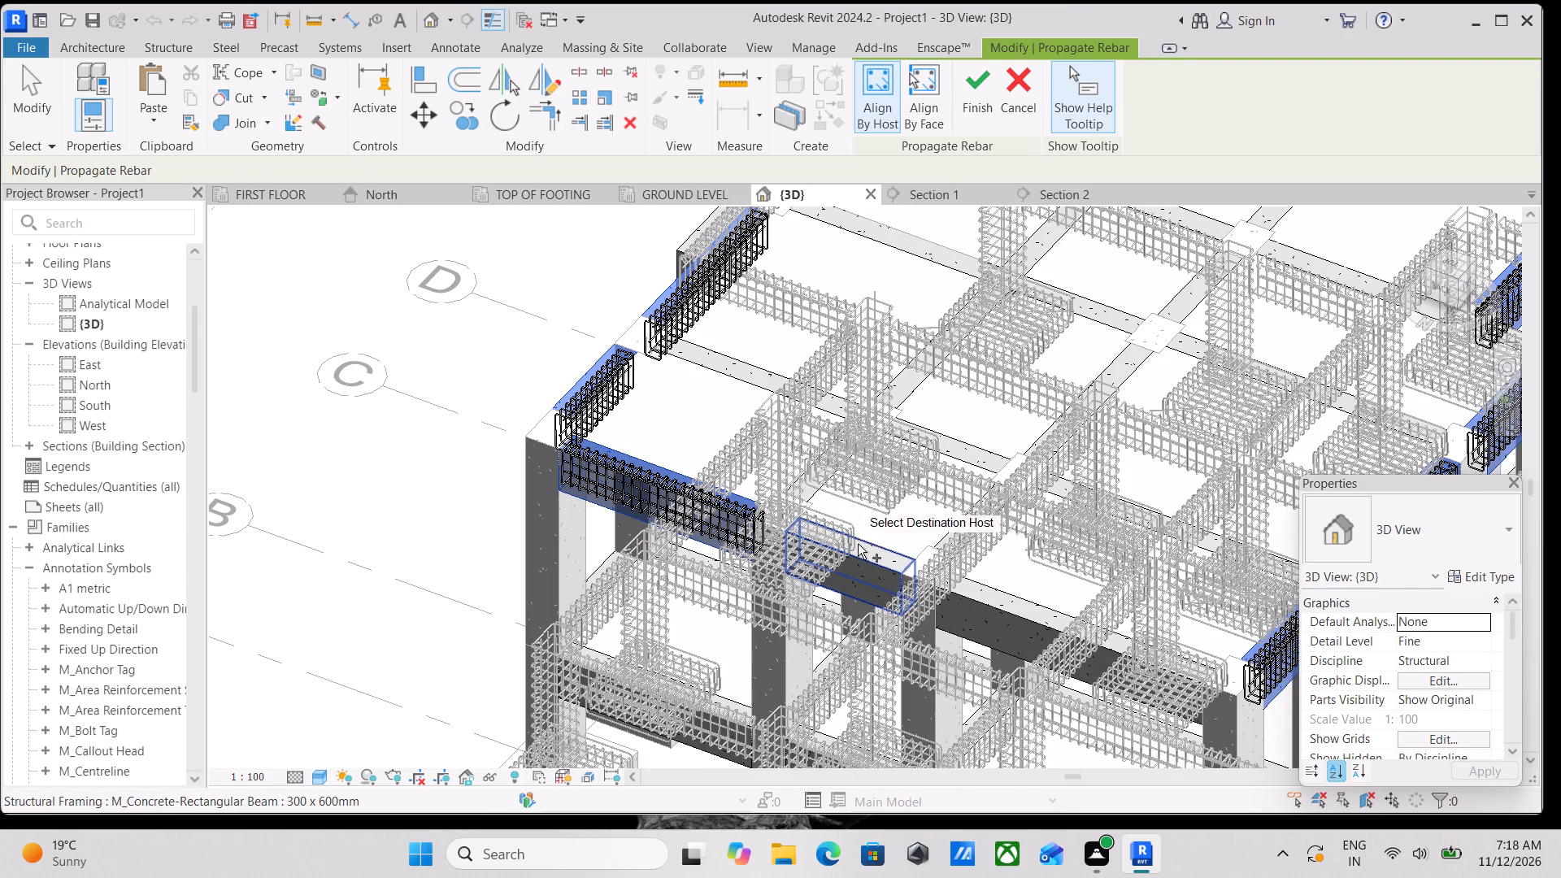
{"action": "left_click", "coordinate": [858, 546]}
{"action": "left_click", "coordinate": [999, 601]}
Add the FIRST FLOOR interior beams in the bays near grids D and E, including their short cross beams, as destination hosts.
{"action": "left_click", "coordinate": [959, 455]}
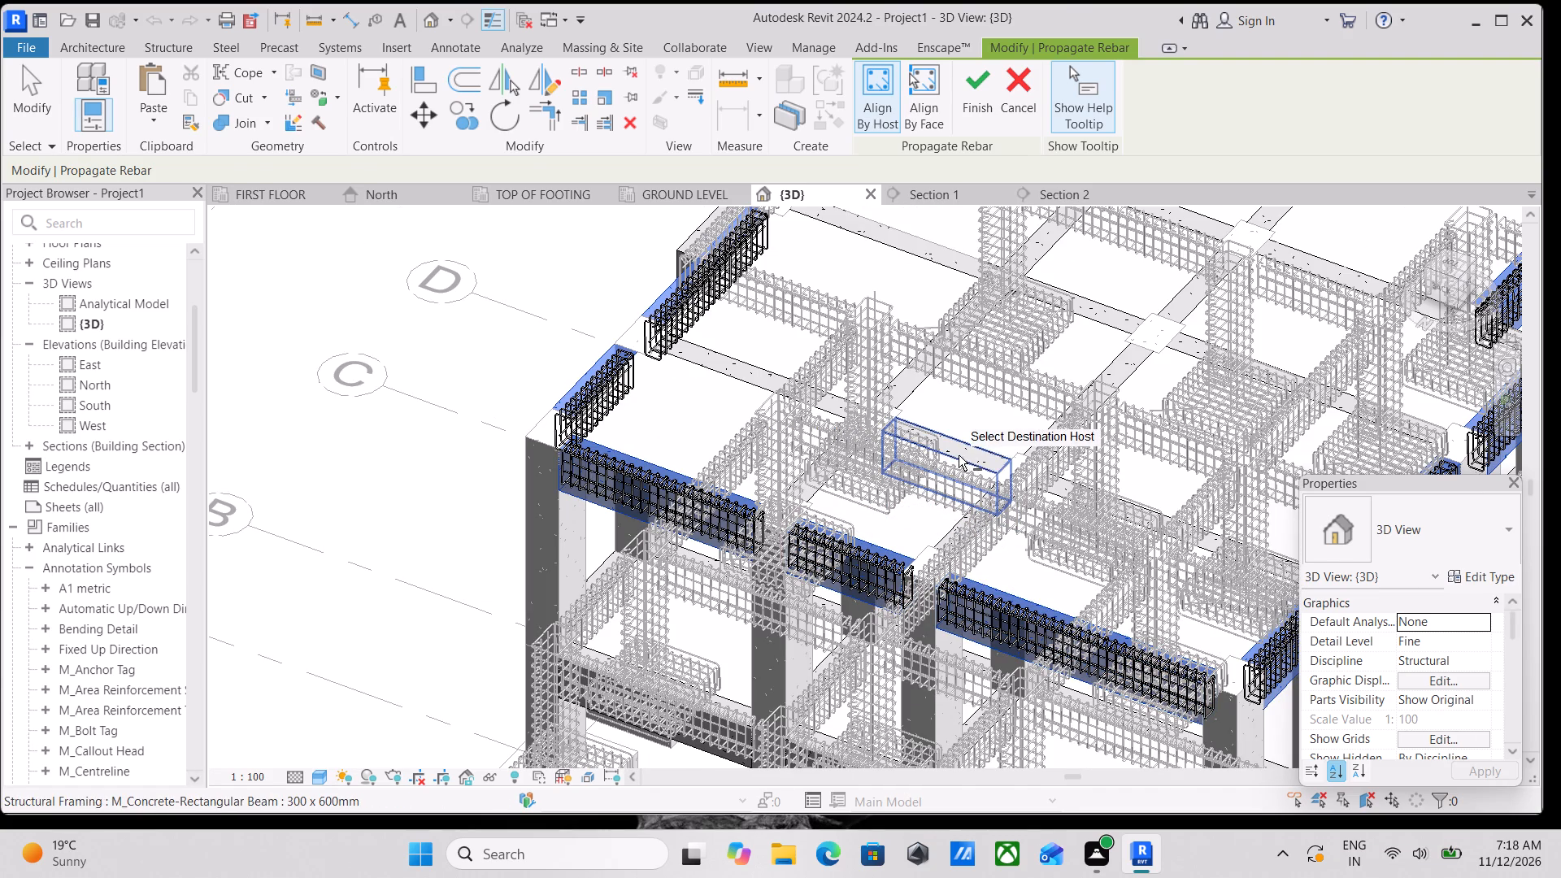
{"action": "left_click", "coordinate": [780, 397]}
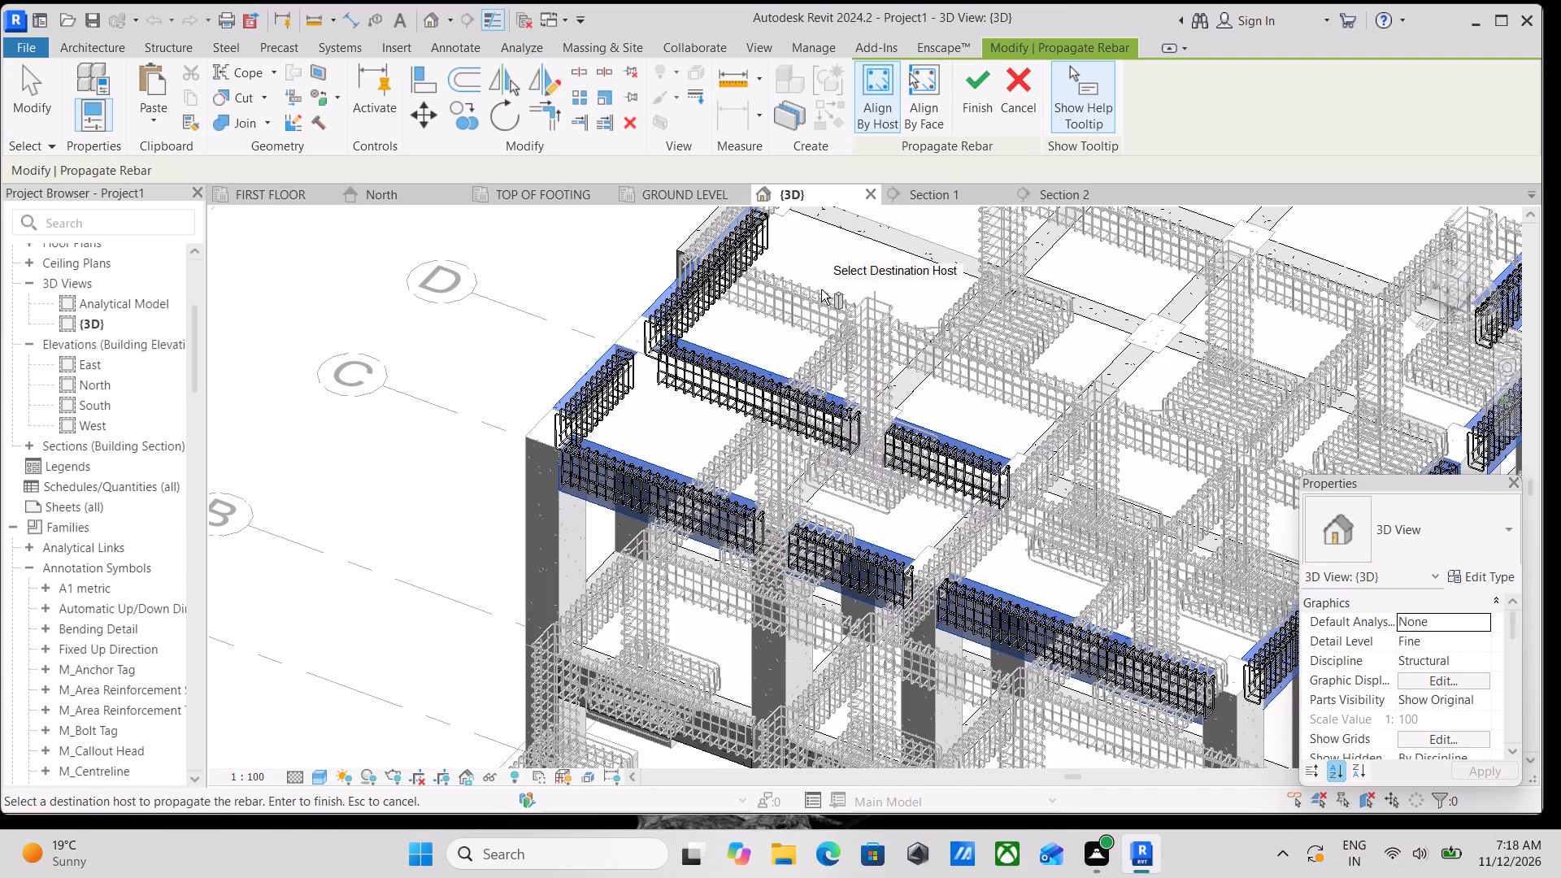
{"action": "left_click", "coordinate": [889, 235]}
{"action": "middle_click_drag", "start_coordinate": [928, 251], "coordinate": [796, 419]}
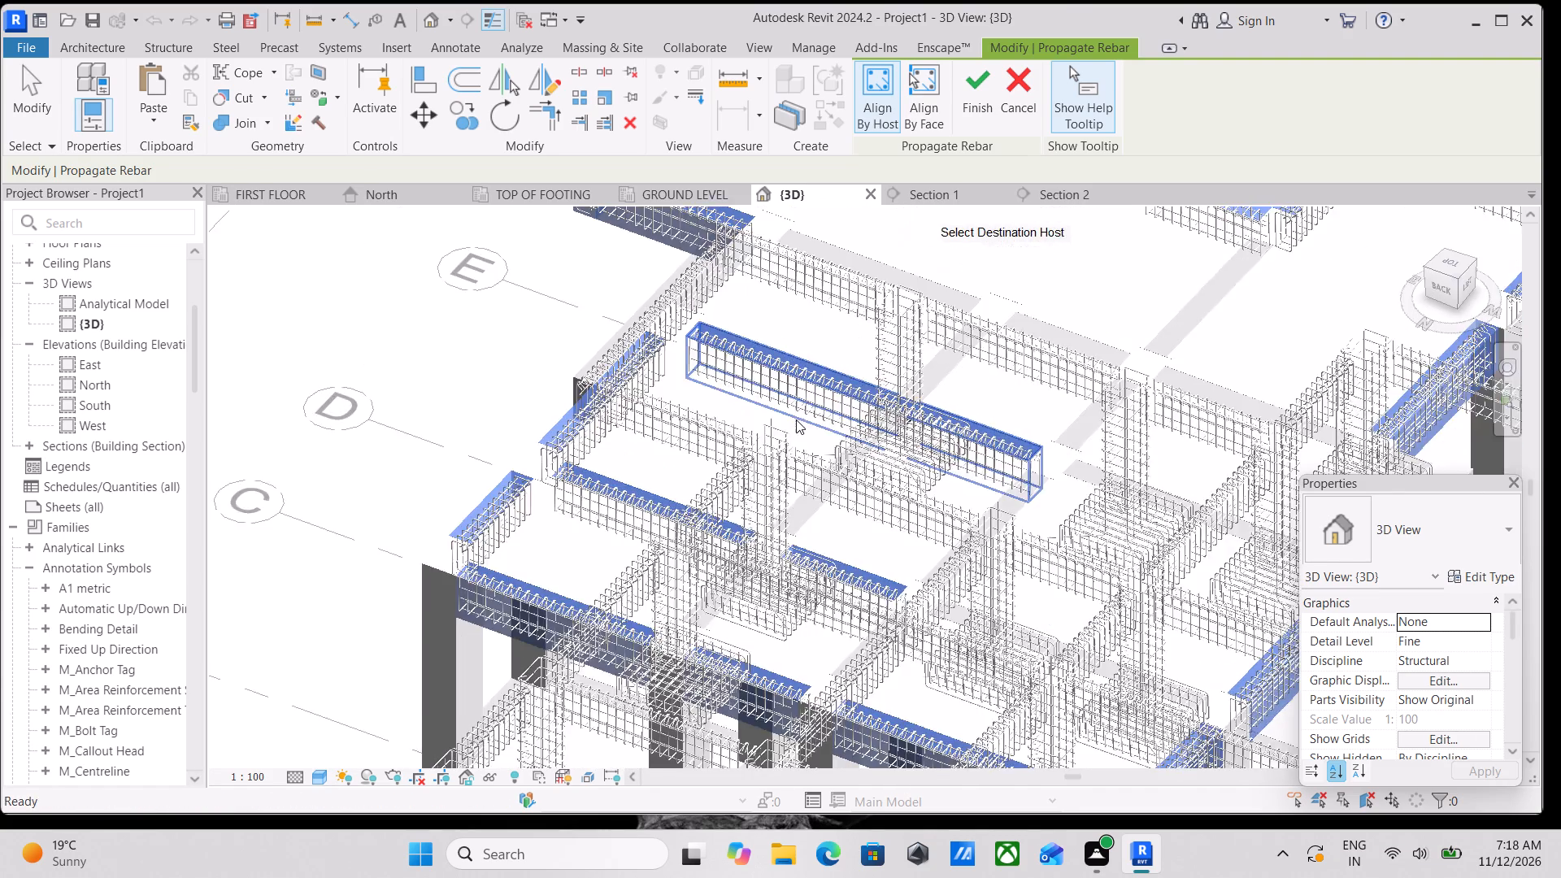
{"action": "scroll", "coordinate": [808, 418], "scroll_direction": "up", "scroll_amount": 1}
{"action": "left_click", "coordinate": [933, 323]}
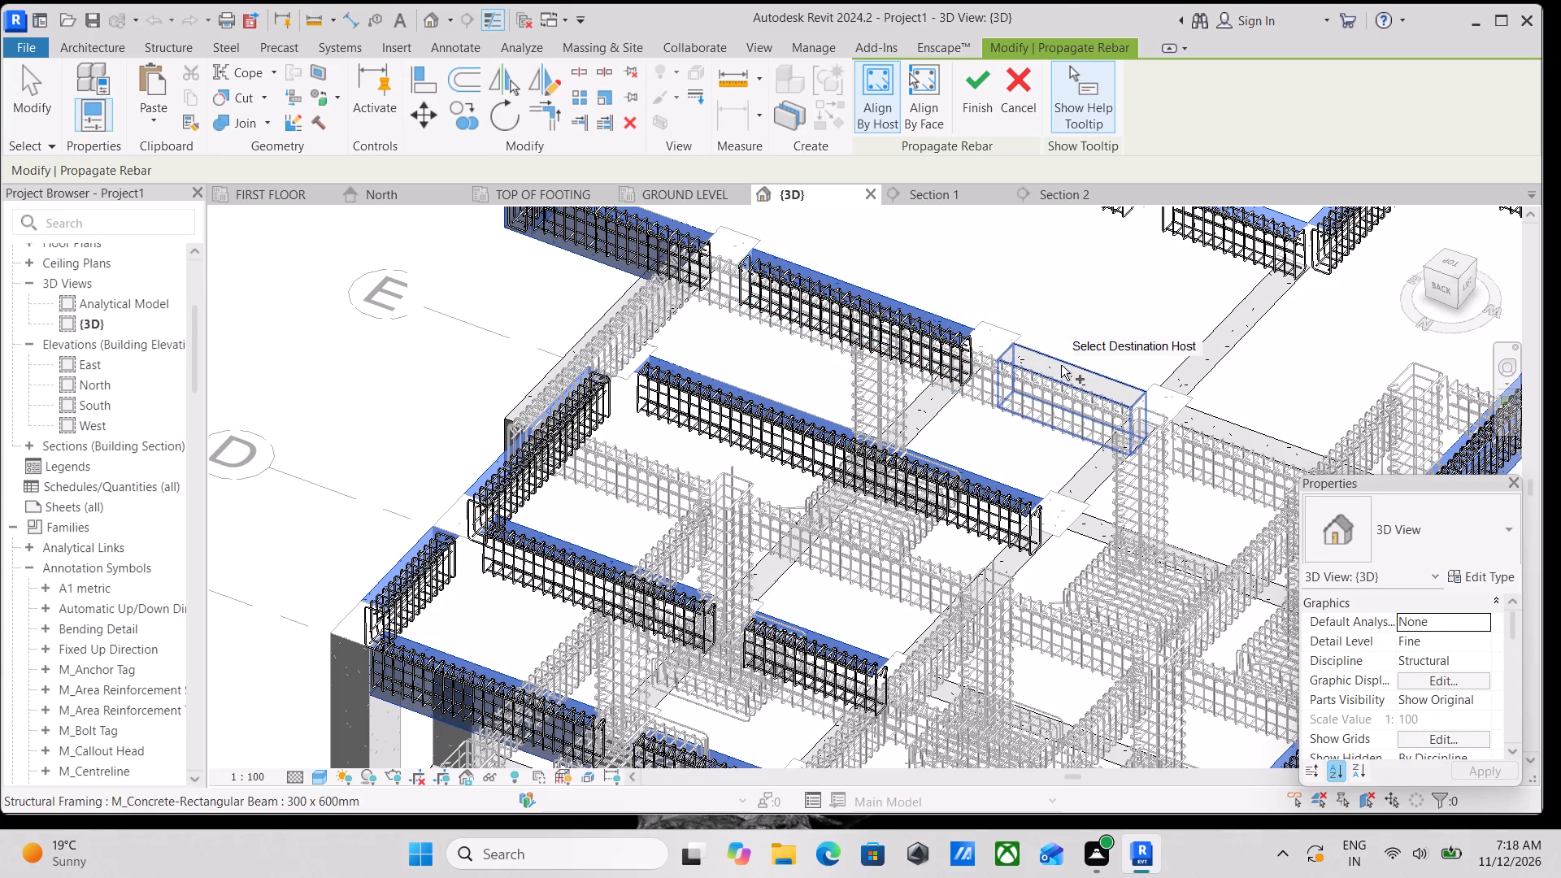
{"action": "left_click", "coordinate": [1061, 365]}
{"action": "left_click", "coordinate": [1215, 409]}
{"action": "left_click", "coordinate": [1214, 349]}
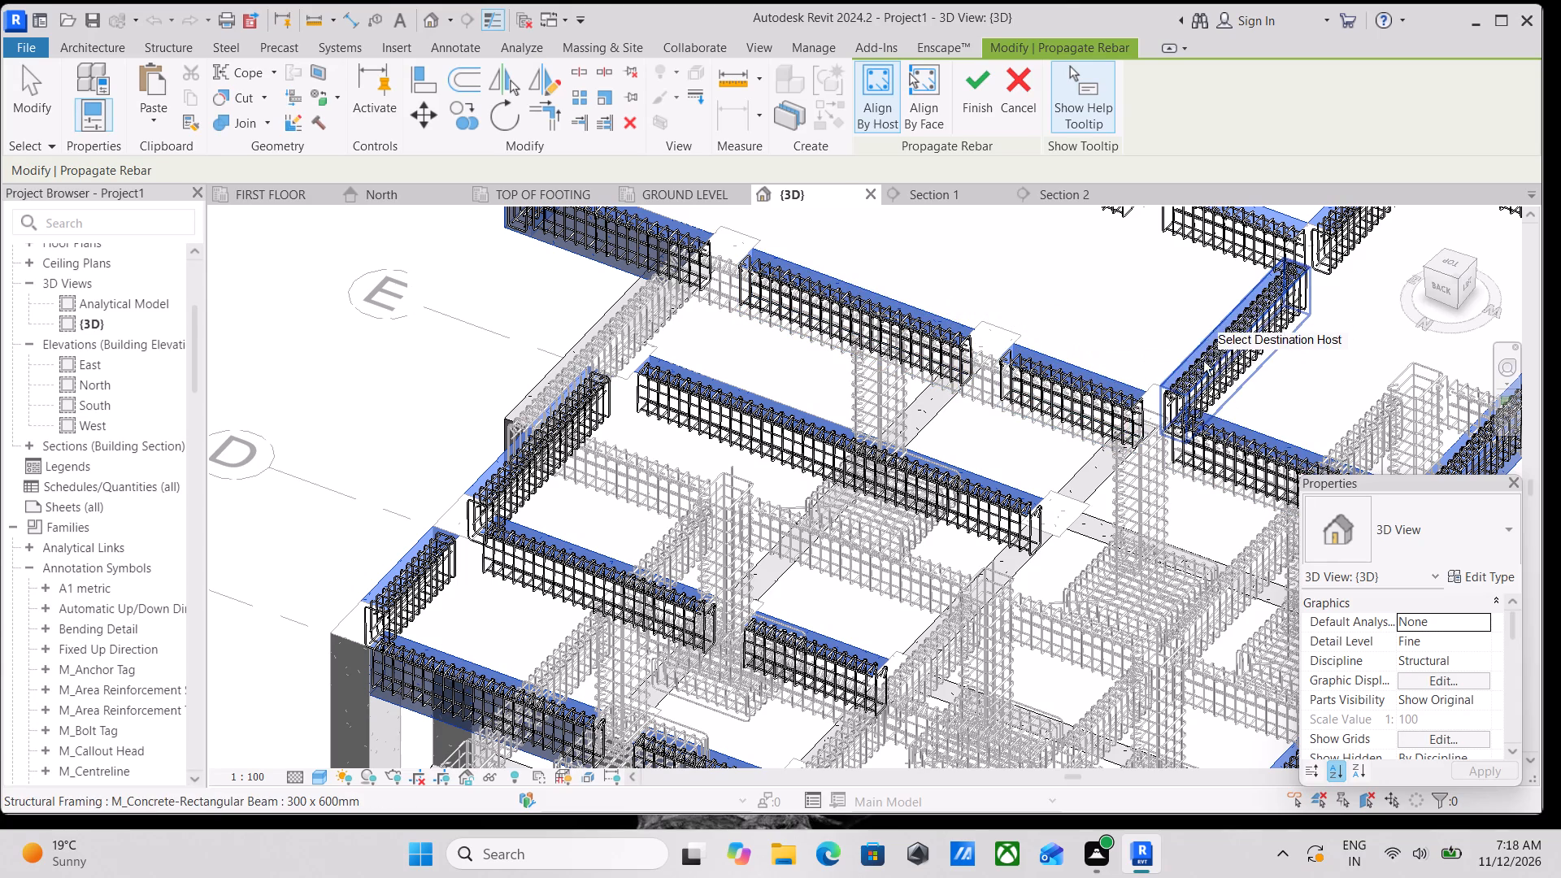
{"action": "middle_click_drag", "start_coordinate": [1191, 372], "coordinate": [1181, 343]}
{"action": "left_click", "coordinate": [894, 377]}
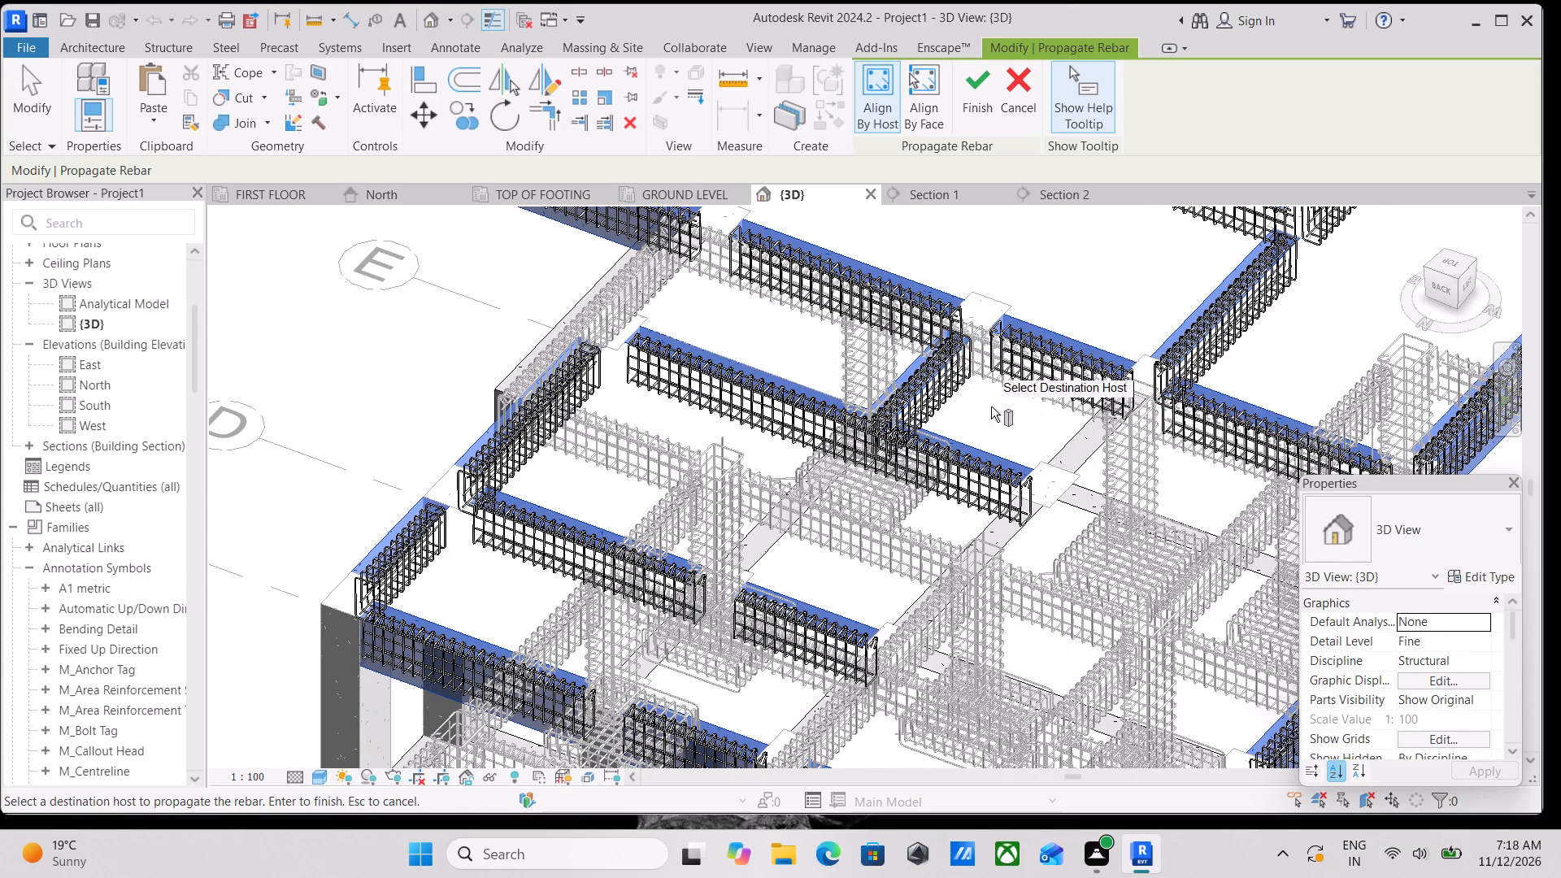
{"action": "left_click", "coordinate": [1058, 459]}
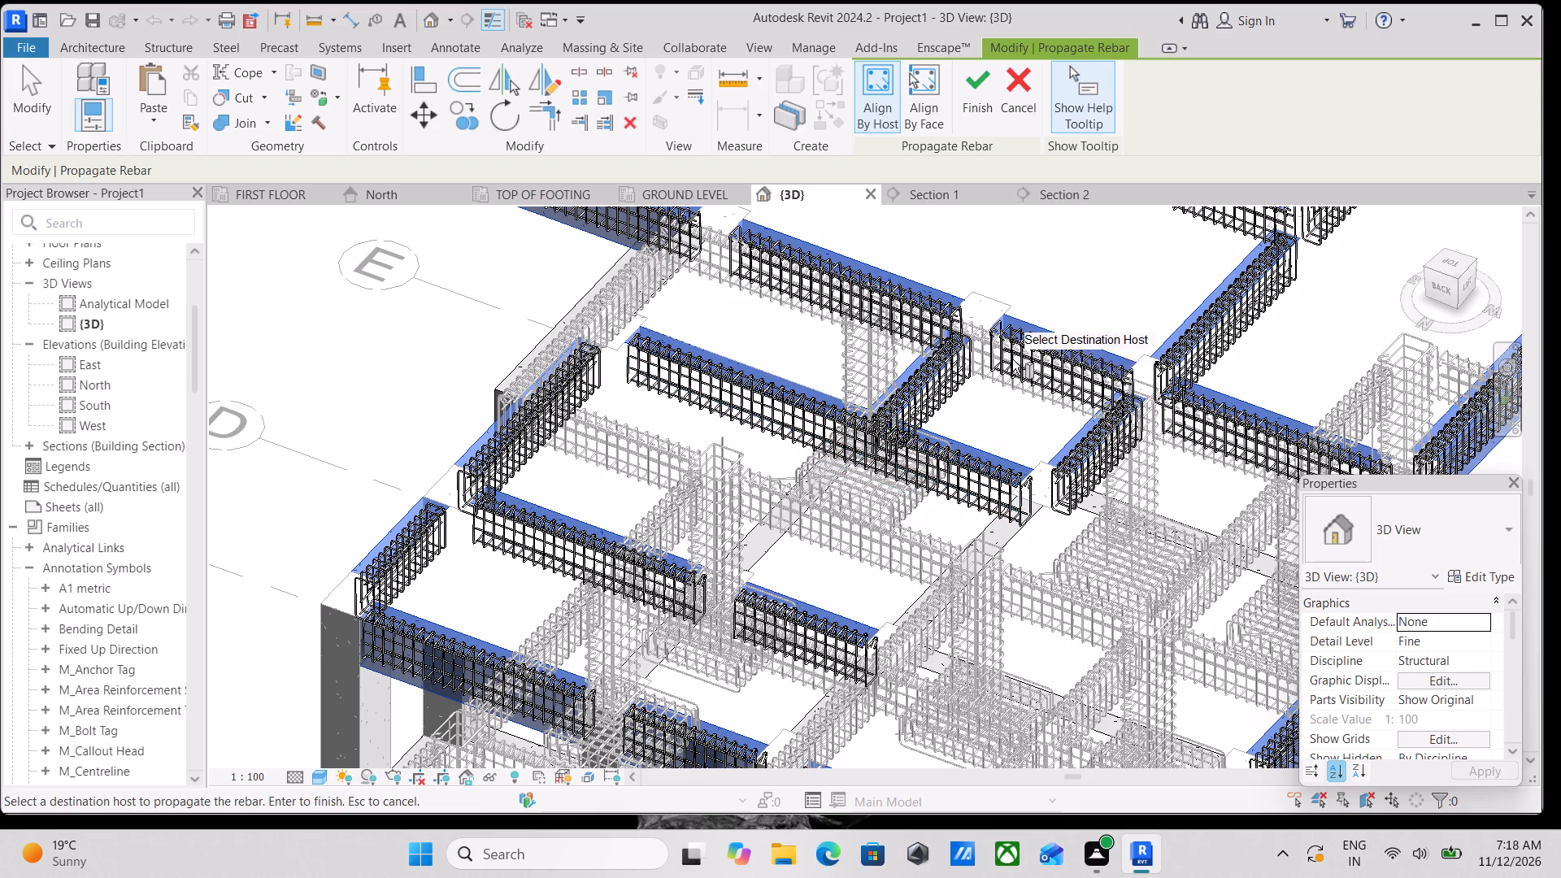
Add the two long FIRST FLOOR interior beams near the source corner and the three adjoining interior cross beams as destination hosts.
{"action": "scroll", "coordinate": [1012, 376], "scroll_direction": "down", "scroll_amount": 4}
{"action": "middle_click_drag", "start_coordinate": [1026, 391], "coordinate": [872, 492]}
{"action": "middle_click_drag", "start_coordinate": [920, 450], "coordinate": [918, 411]}
{"action": "middle_click_drag", "start_coordinate": [1070, 465], "coordinate": [1124, 324]}
{"action": "scroll", "coordinate": [716, 508], "scroll_direction": "up", "scroll_amount": 2}
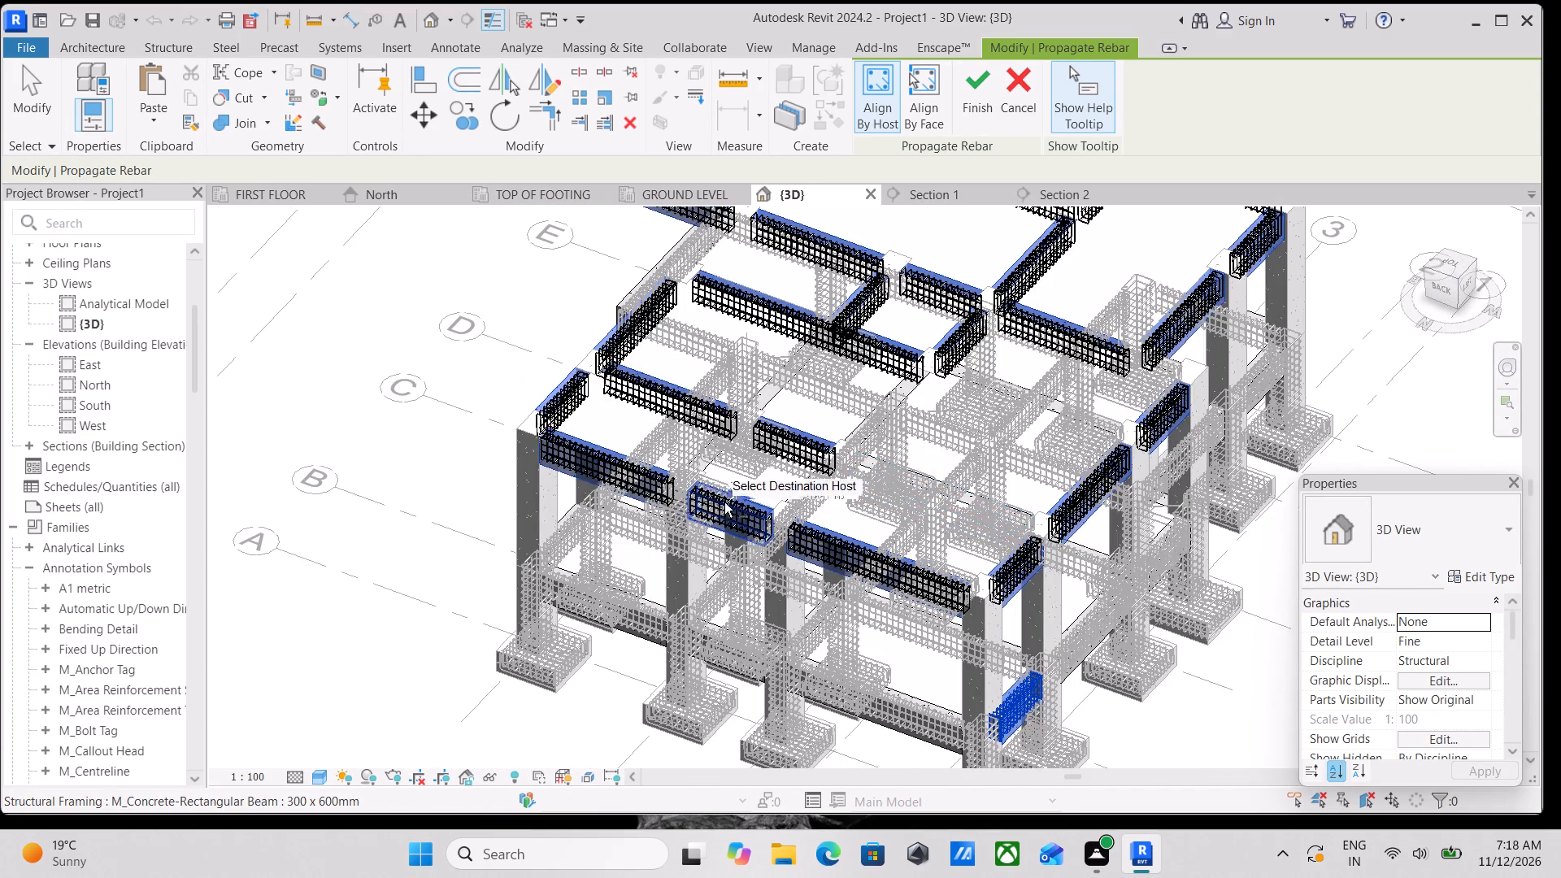
{"action": "scroll", "coordinate": [724, 502], "scroll_direction": "up", "scroll_amount": 2}
{"action": "scroll", "coordinate": [879, 454], "scroll_direction": "up", "scroll_amount": 3}
{"action": "scroll", "coordinate": [1004, 408], "scroll_direction": "down", "scroll_amount": 3}
{"action": "middle_click_drag", "start_coordinate": [1004, 408], "coordinate": [994, 408]}
{"action": "scroll", "coordinate": [994, 408], "scroll_direction": "up", "scroll_amount": 1}
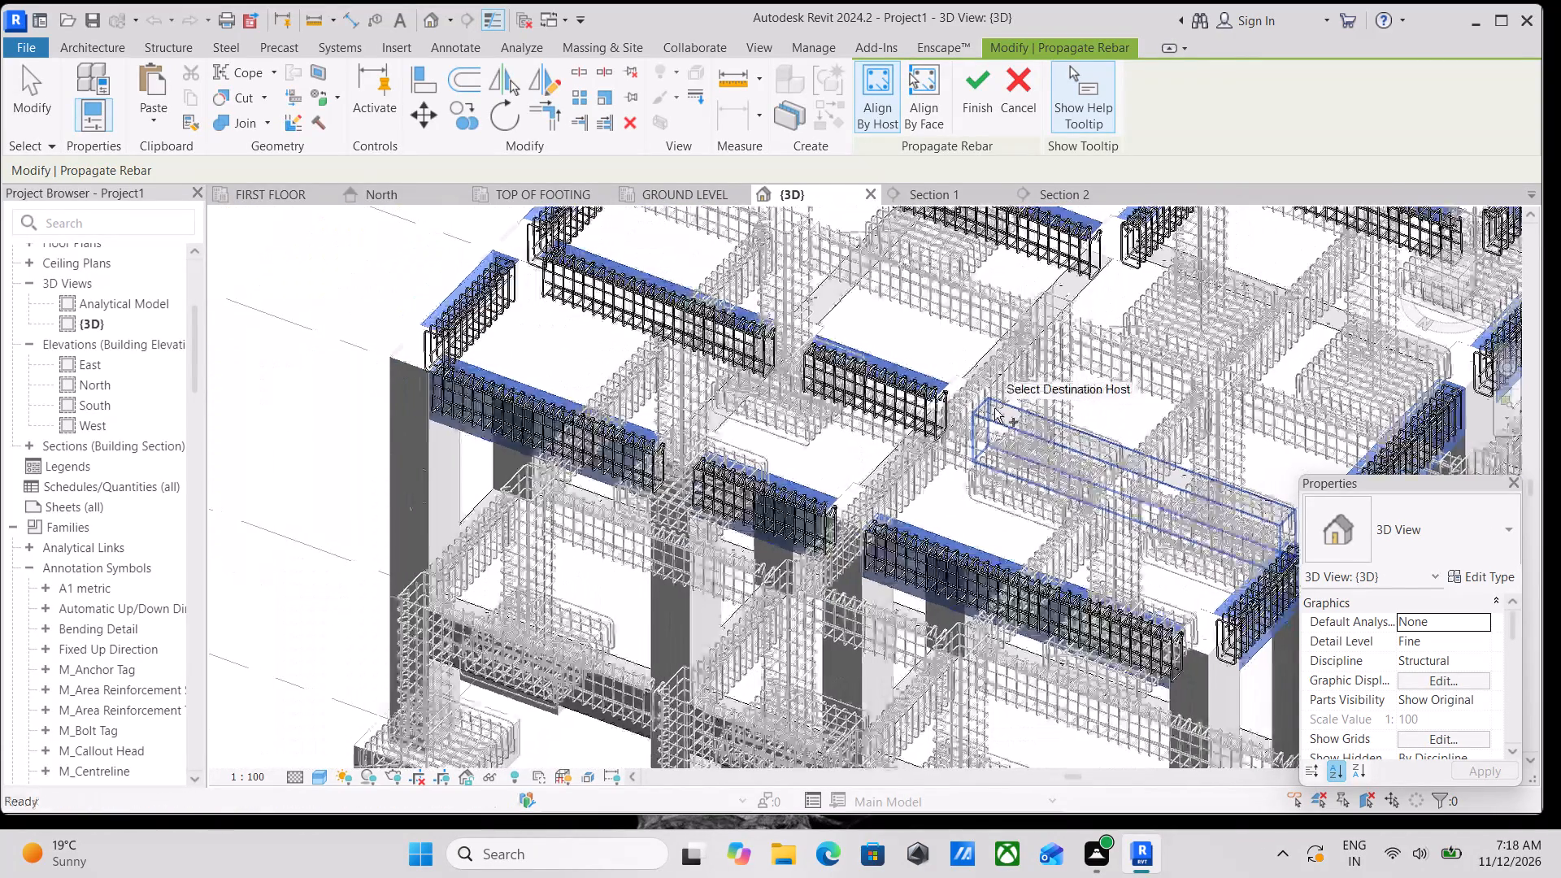
{"action": "left_click", "coordinate": [994, 408]}
{"action": "middle_click_drag", "start_coordinate": [994, 408], "coordinate": [926, 429]}
{"action": "middle_click_drag", "start_coordinate": [1087, 366], "coordinate": [1039, 411]}
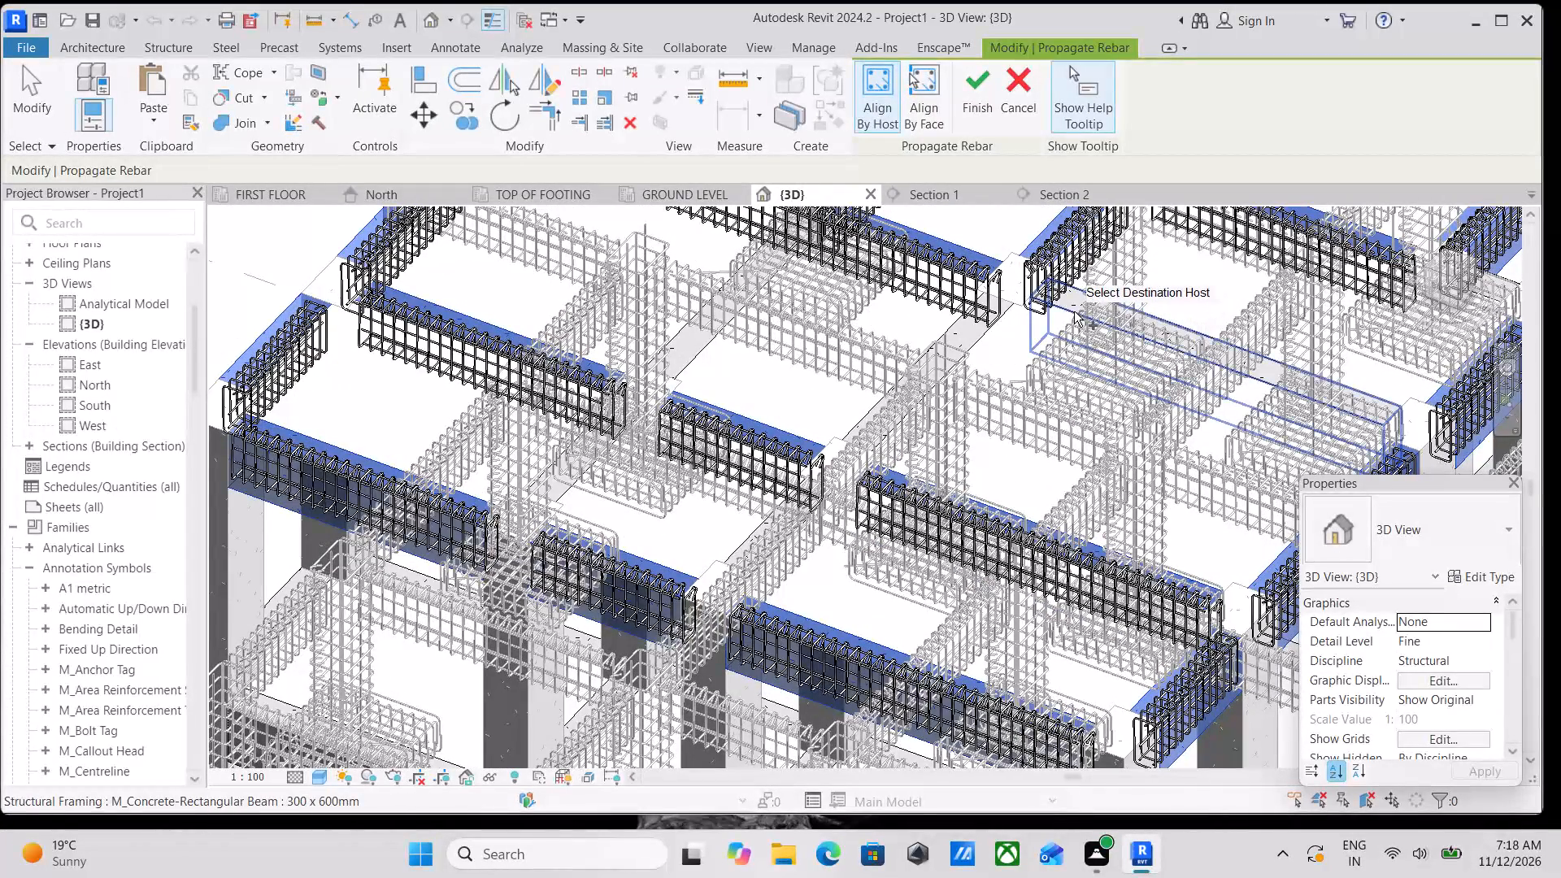
{"action": "left_click", "coordinate": [1074, 311]}
{"action": "left_click", "coordinate": [946, 327]}
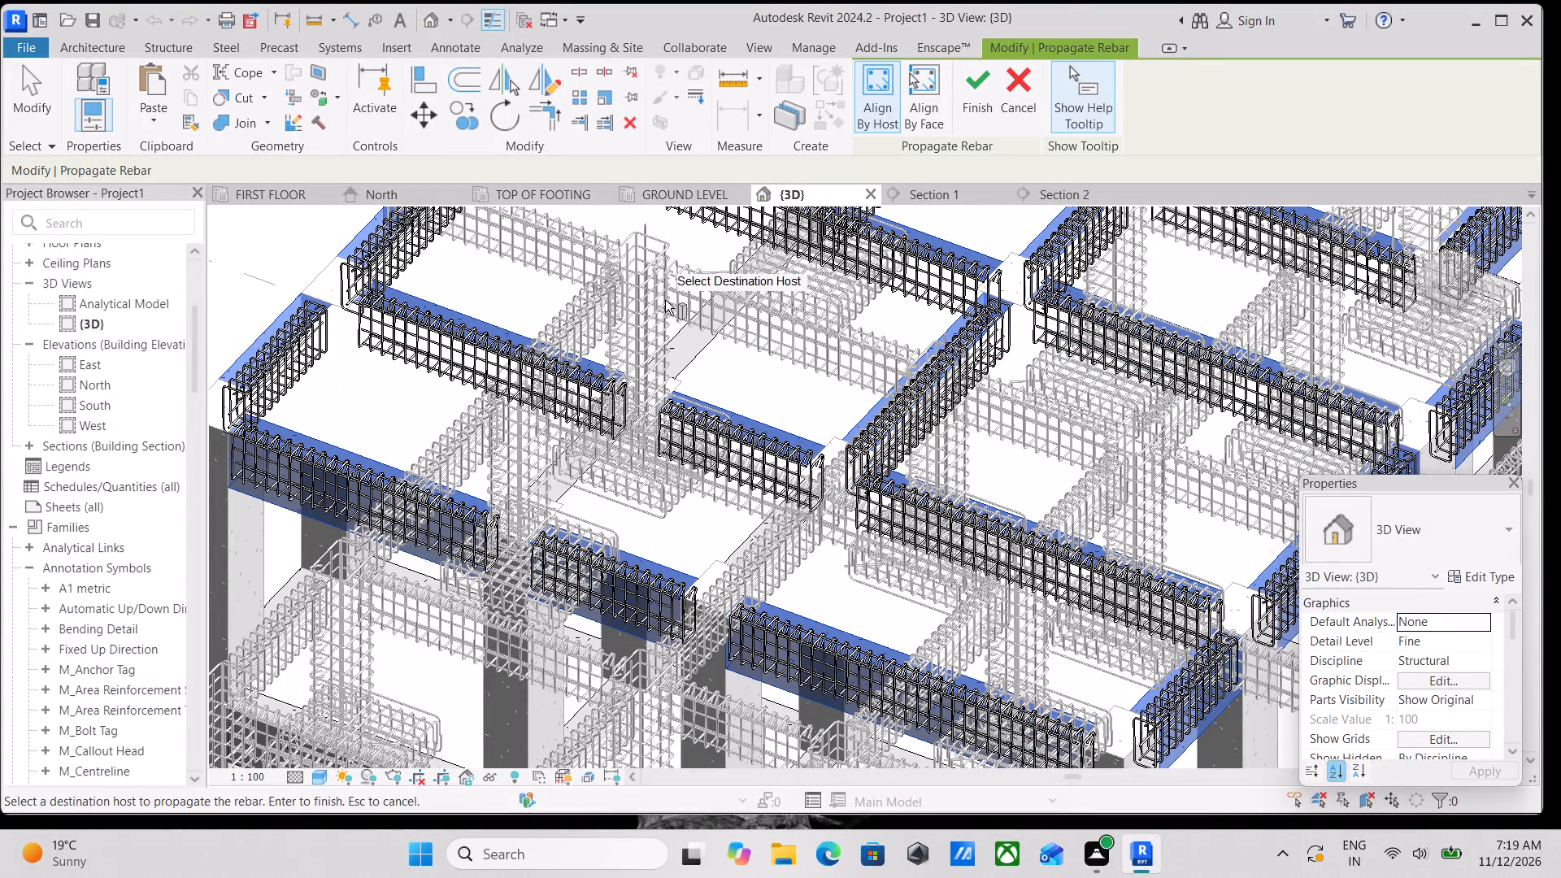
{"action": "left_click", "coordinate": [686, 322]}
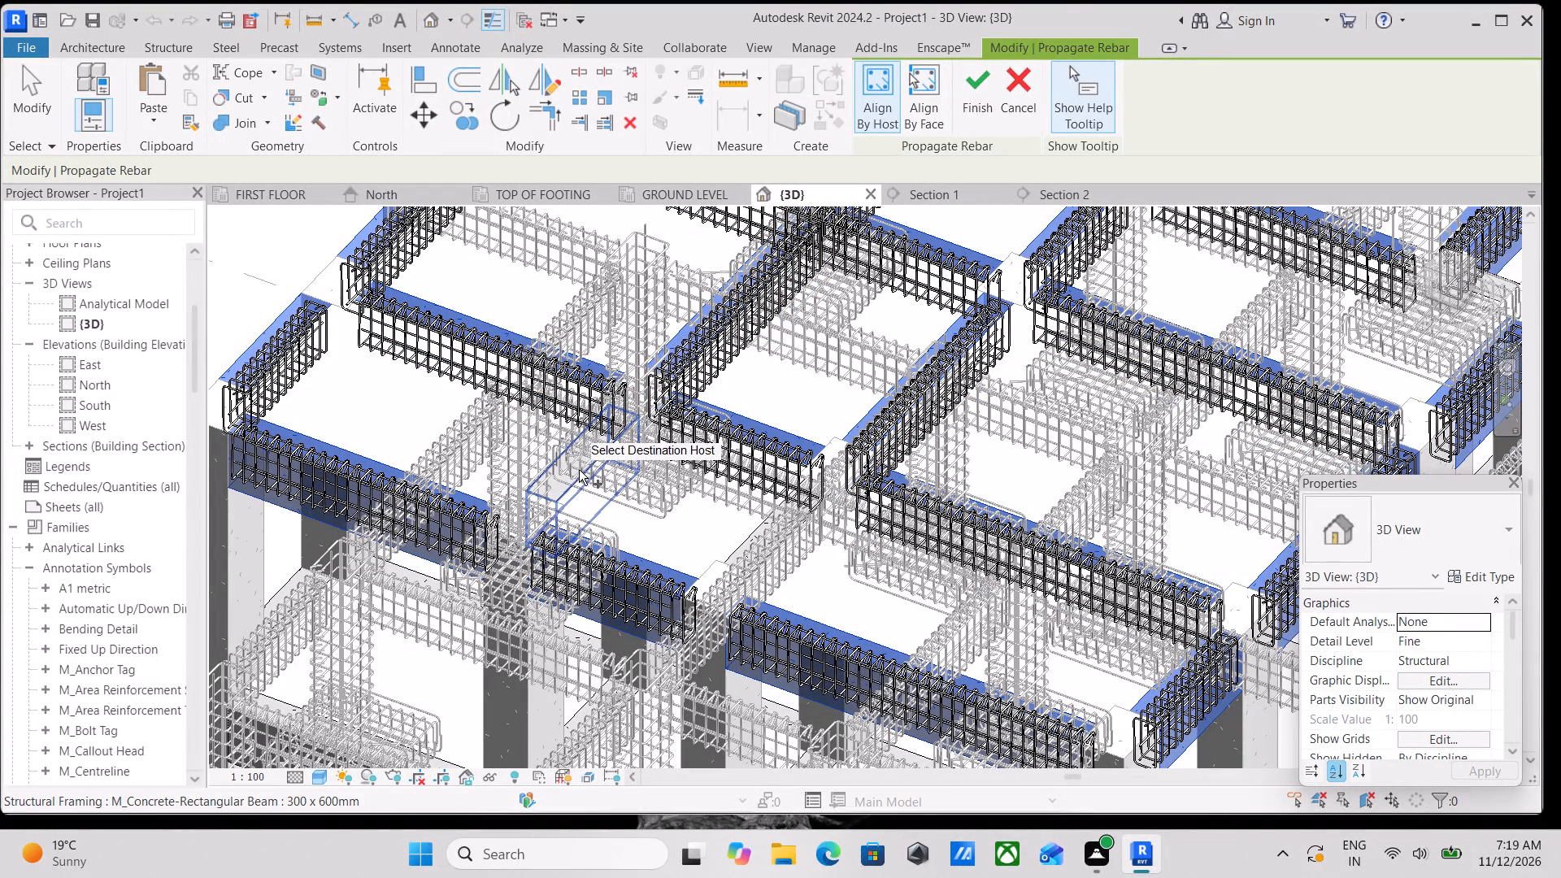
{"action": "left_click", "coordinate": [569, 468]}
Check the selected FIRST FLOOR destination beams across the frame and finish Propagate Rebar.
{"action": "middle_click_drag", "start_coordinate": [645, 446], "coordinate": [769, 359]}
{"action": "scroll", "coordinate": [746, 383], "scroll_direction": "down", "scroll_amount": 2}
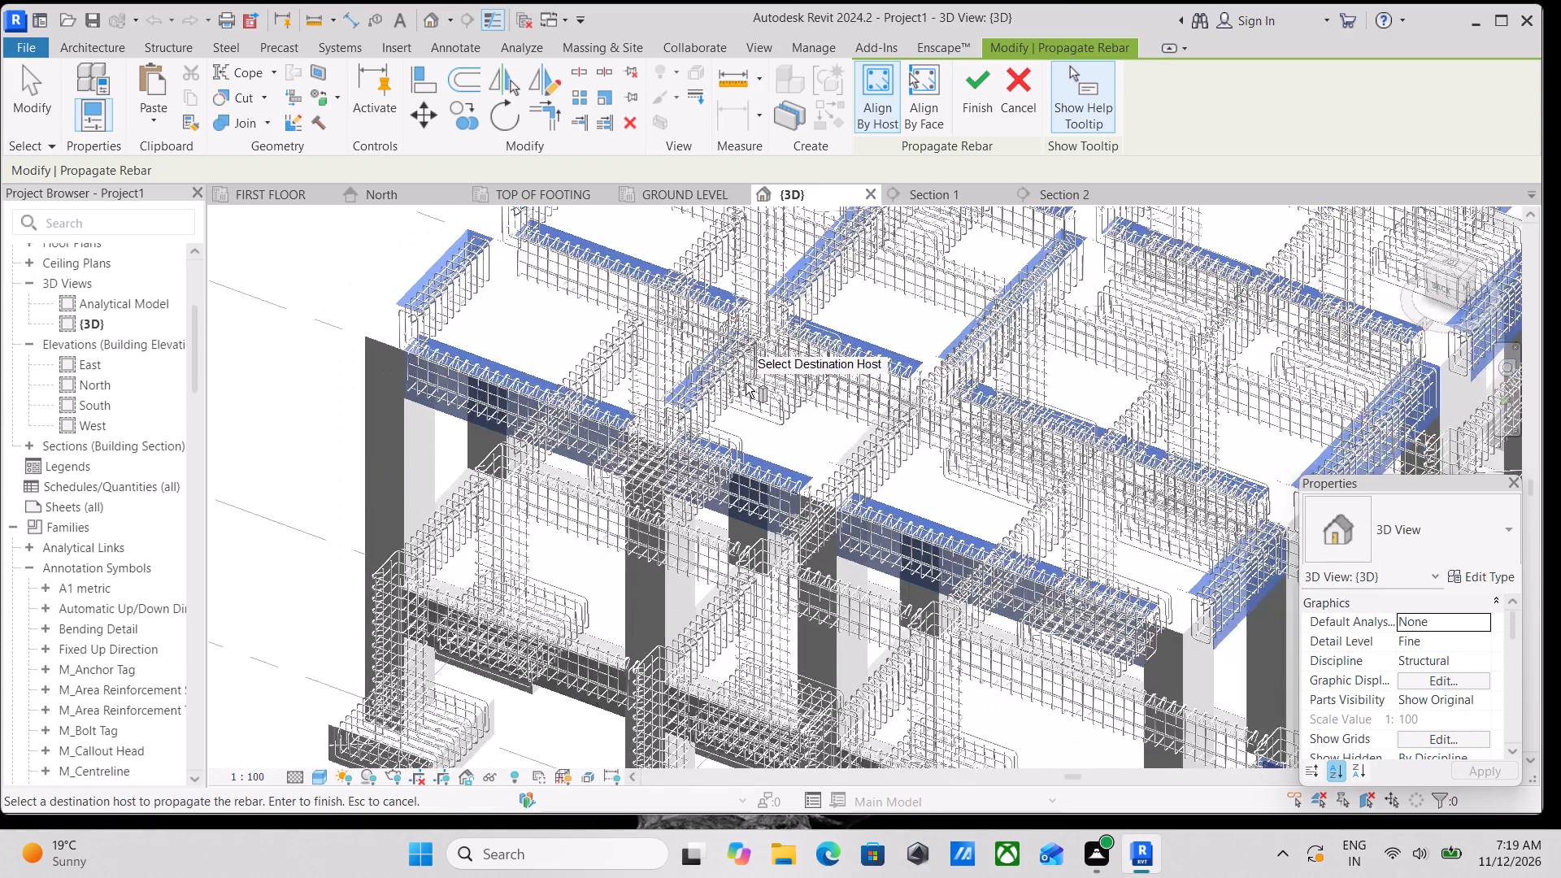
{"action": "scroll", "coordinate": [774, 382], "scroll_direction": "down", "scroll_amount": 3}
{"action": "middle_click_drag", "start_coordinate": [768, 384], "coordinate": [754, 447]}
{"action": "scroll", "coordinate": [757, 448], "scroll_direction": "up", "scroll_amount": 1}
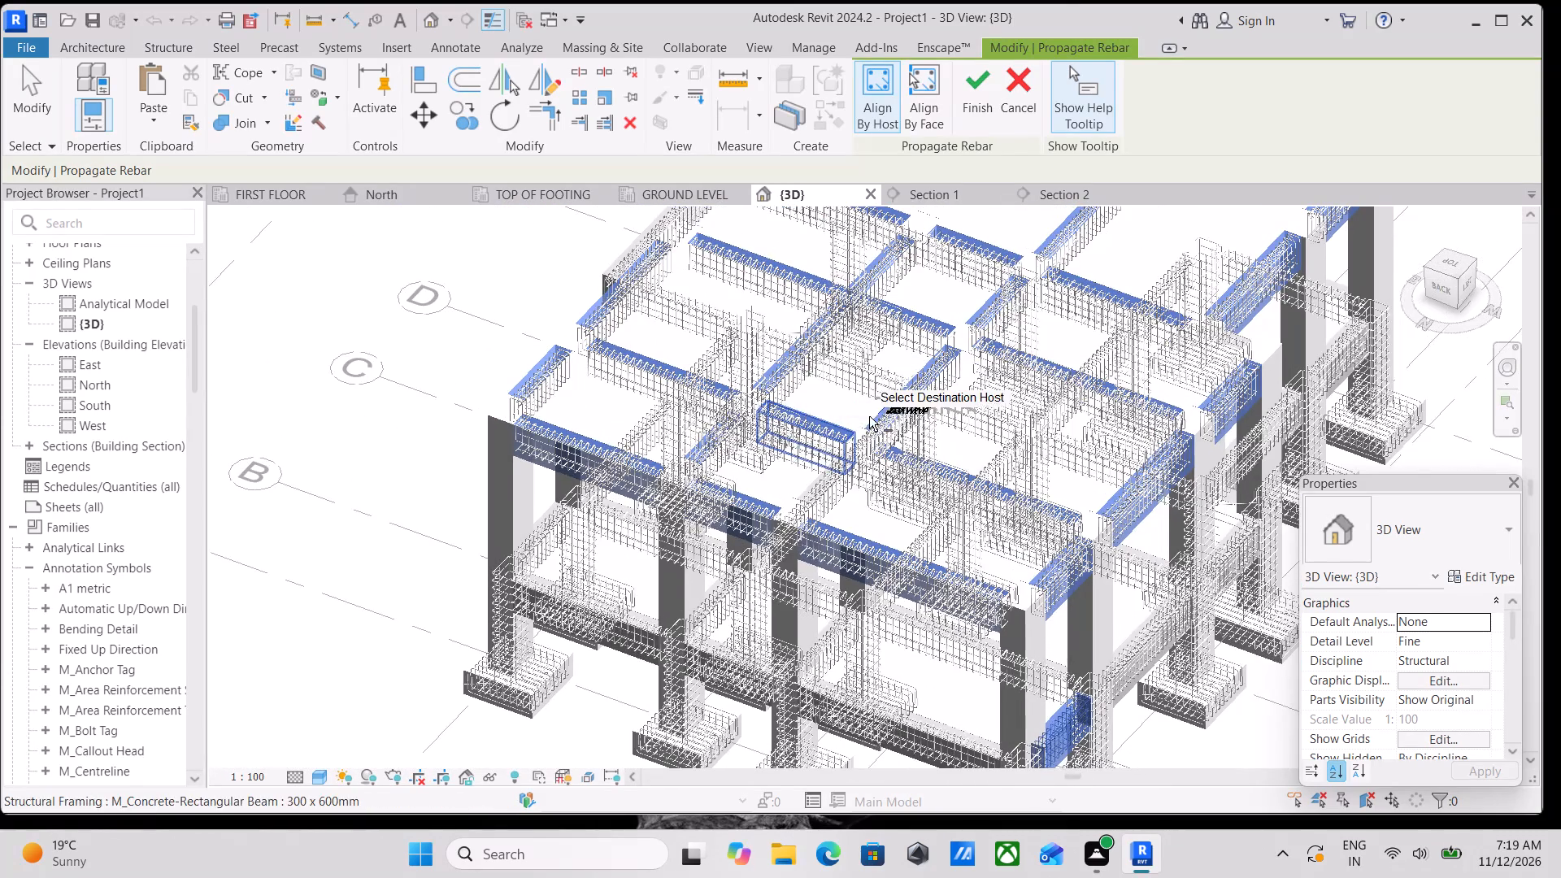
{"action": "middle_click_drag", "start_coordinate": [869, 416], "coordinate": [606, 545]}
{"action": "middle_click_drag", "start_coordinate": [746, 404], "coordinate": [704, 386]}
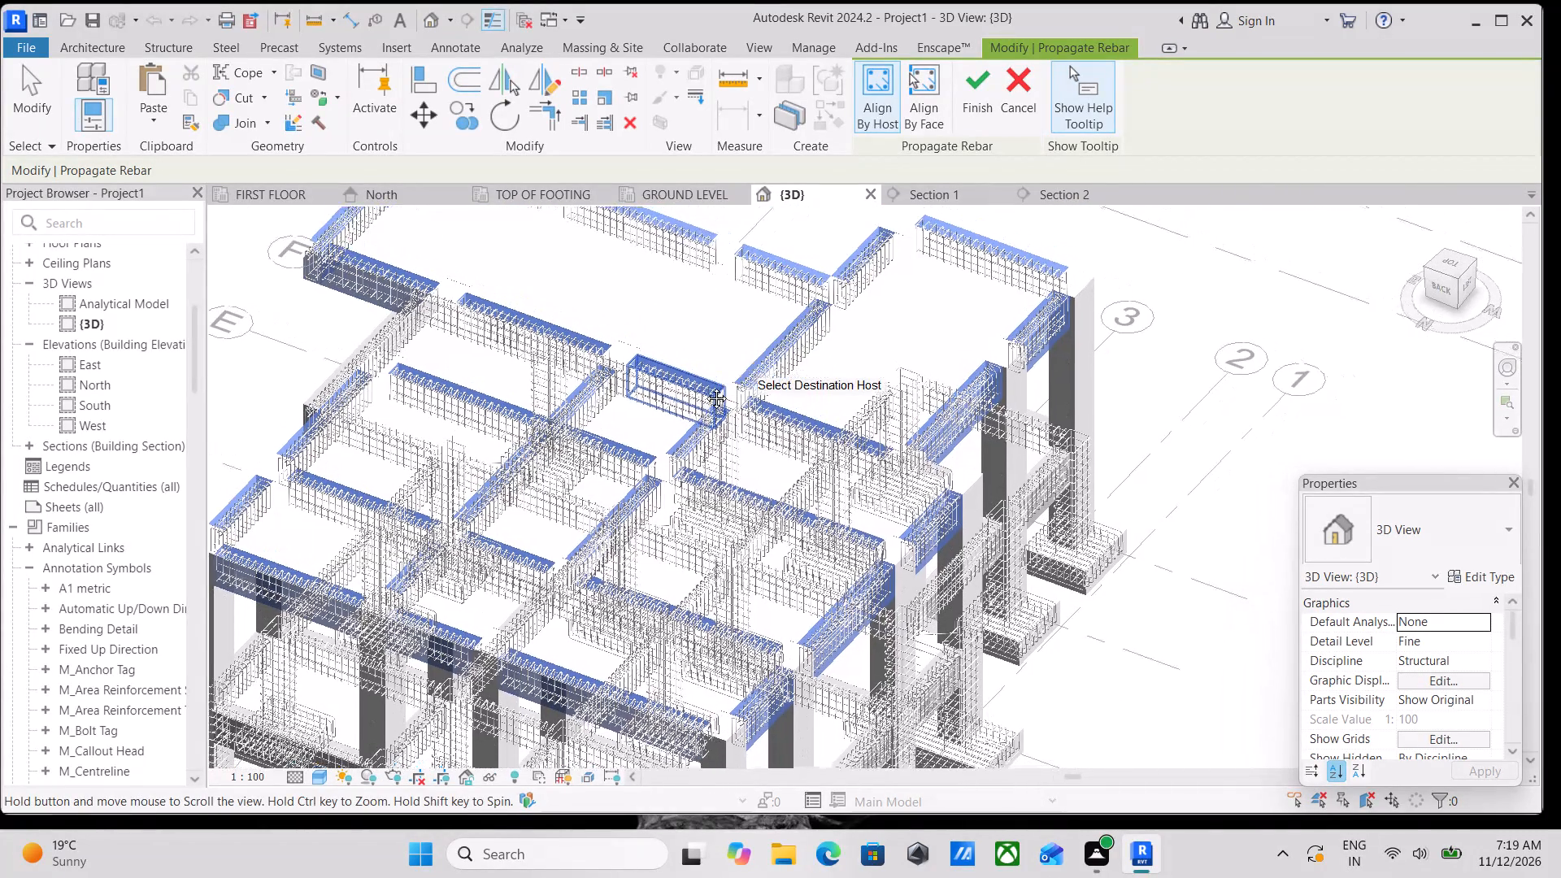
{"action": "middle_click_drag", "start_coordinate": [704, 386], "coordinate": [724, 337]}
{"action": "middle_click_drag", "start_coordinate": [762, 585], "coordinate": [887, 435]}
{"action": "scroll", "coordinate": [762, 585], "scroll_direction": "up", "scroll_amount": 1}
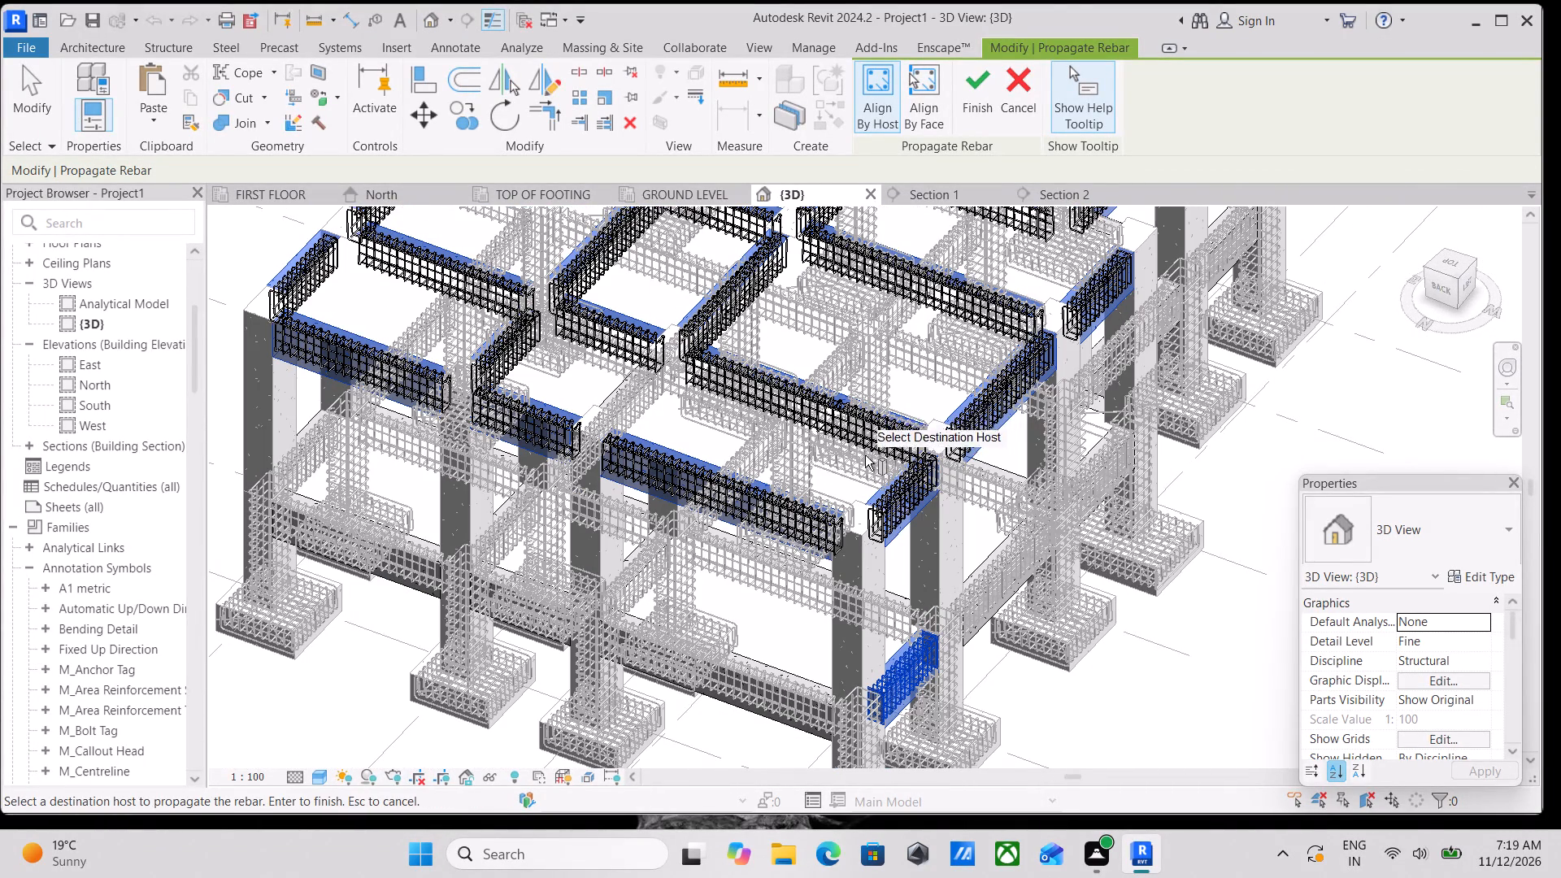
{"action": "left_click", "coordinate": [985, 85]}
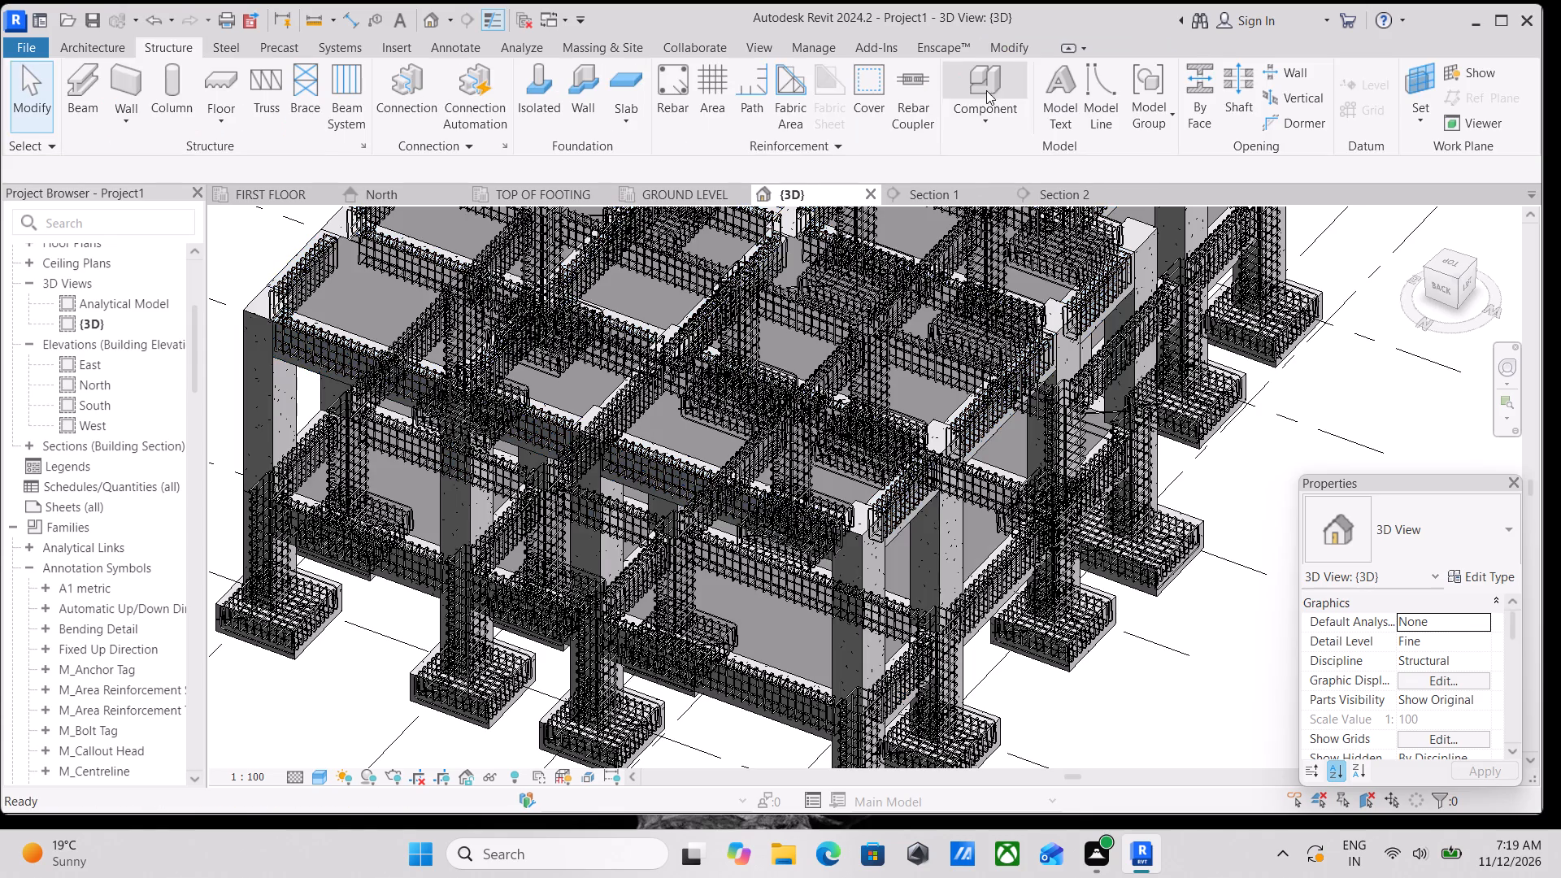
Examine the FIRST FLOOR beam reinforcement from all sides of the 3D frame, looking for beams without rebar.
{"action": "scroll", "coordinate": [889, 355], "scroll_direction": "down", "scroll_amount": 1}
{"action": "scroll", "coordinate": [779, 579], "scroll_direction": "up", "scroll_amount": 2}
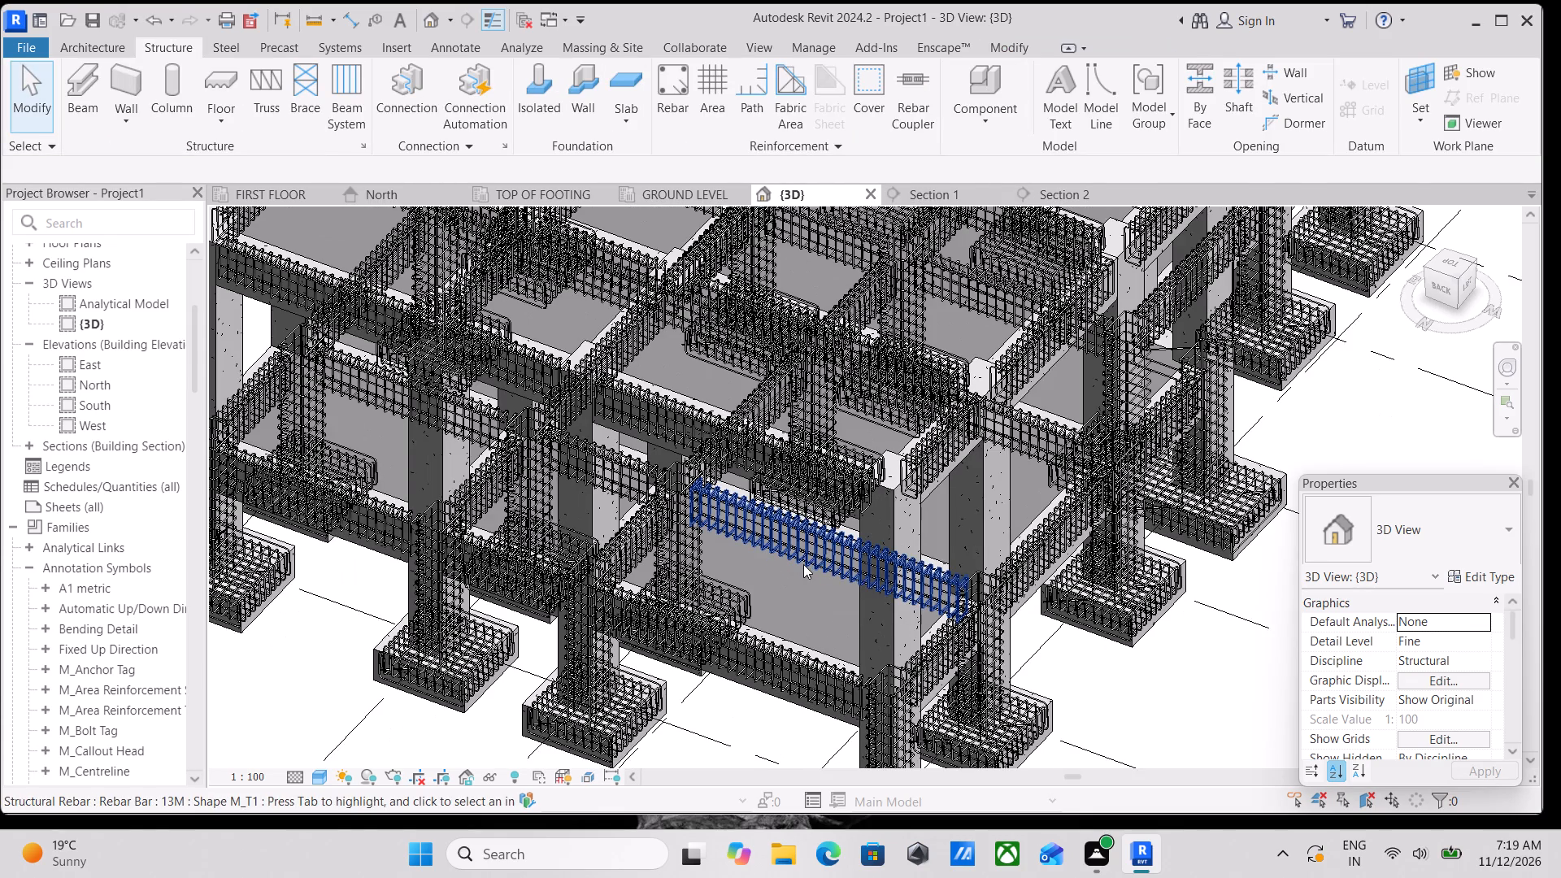
{"action": "middle_click_drag", "start_coordinate": [803, 564], "coordinate": [1102, 518], "text": "shift"}
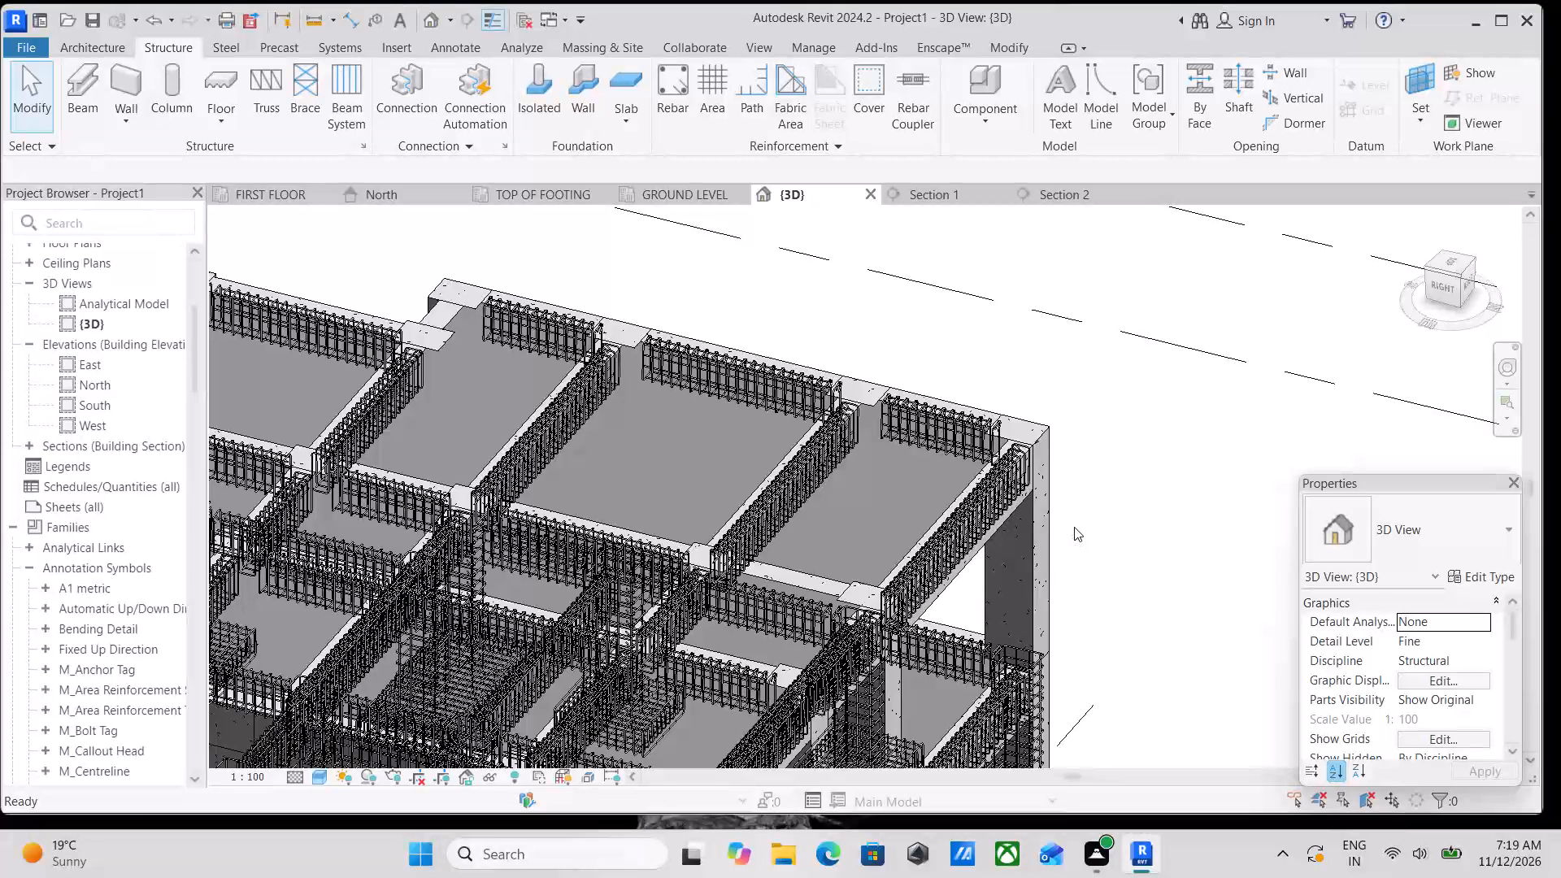
{"action": "scroll", "coordinate": [826, 473], "scroll_direction": "down", "scroll_amount": 2}
{"action": "scroll", "coordinate": [924, 433], "scroll_direction": "down", "scroll_amount": 3}
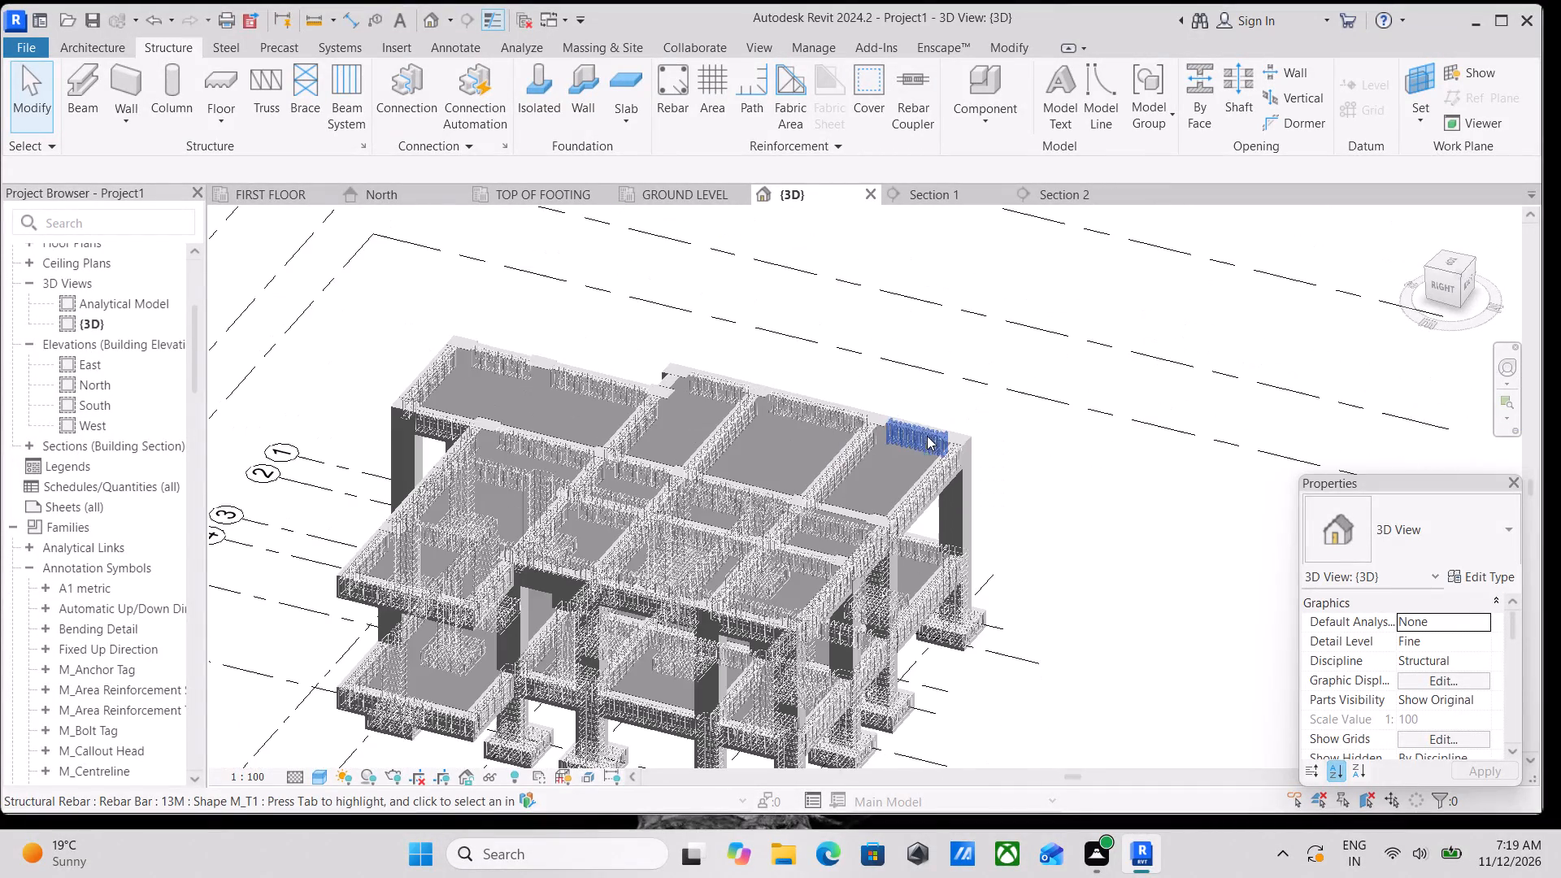
{"action": "middle_click_drag", "start_coordinate": [934, 457], "coordinate": [953, 488]}
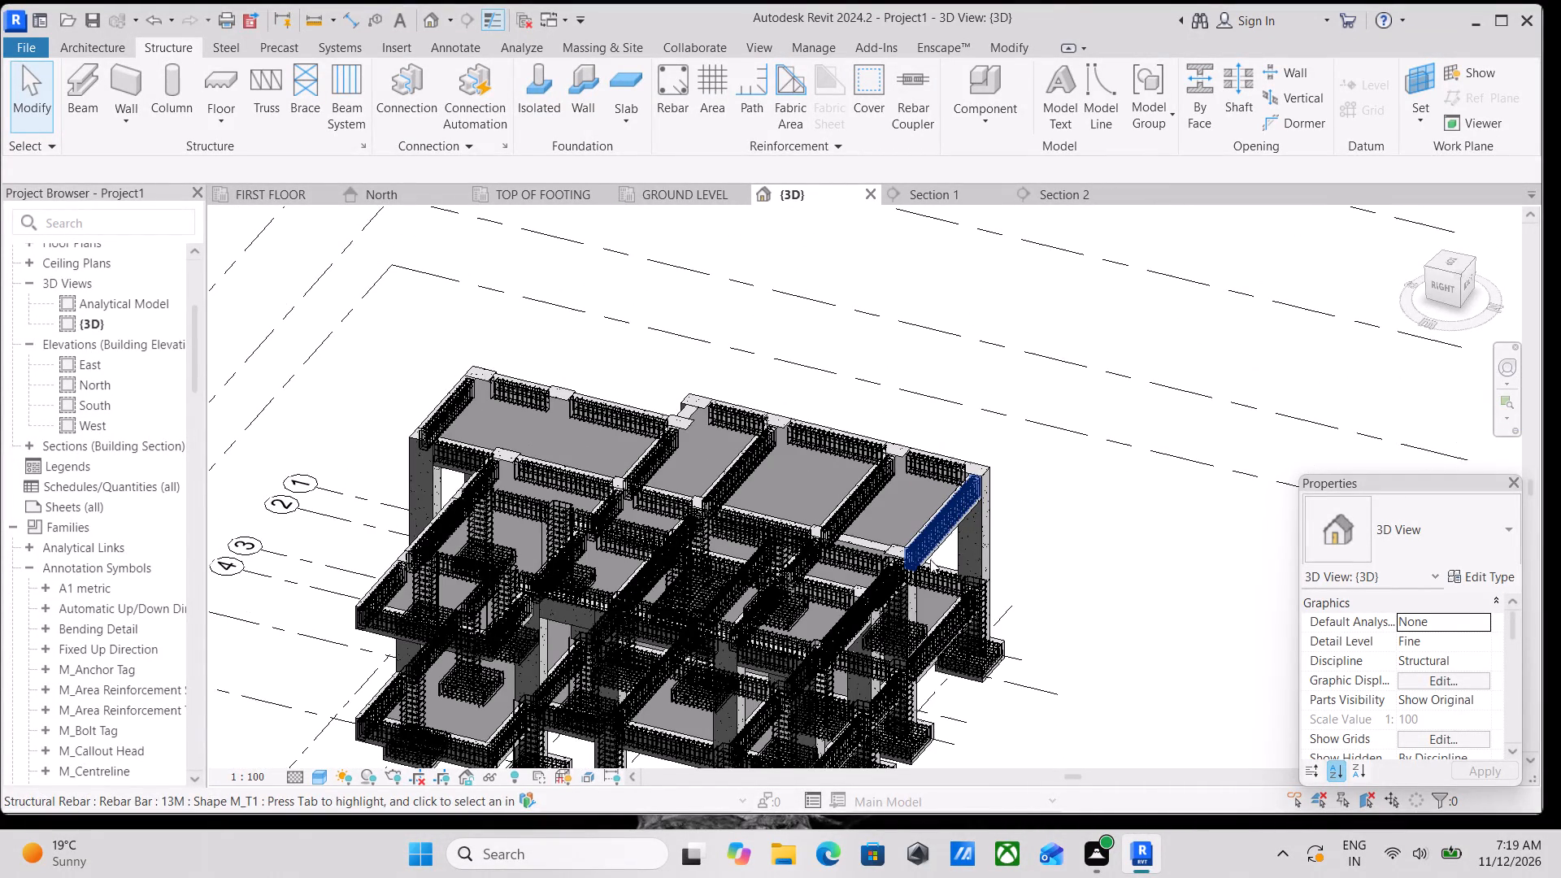
{"action": "middle_click_drag", "start_coordinate": [929, 559], "coordinate": [521, 452], "text": "shift"}
{"action": "scroll", "coordinate": [778, 531], "scroll_direction": "up", "scroll_amount": 2, "text": "shift"}
{"action": "middle_click_drag", "start_coordinate": [784, 537], "coordinate": [620, 557], "text": "shift"}
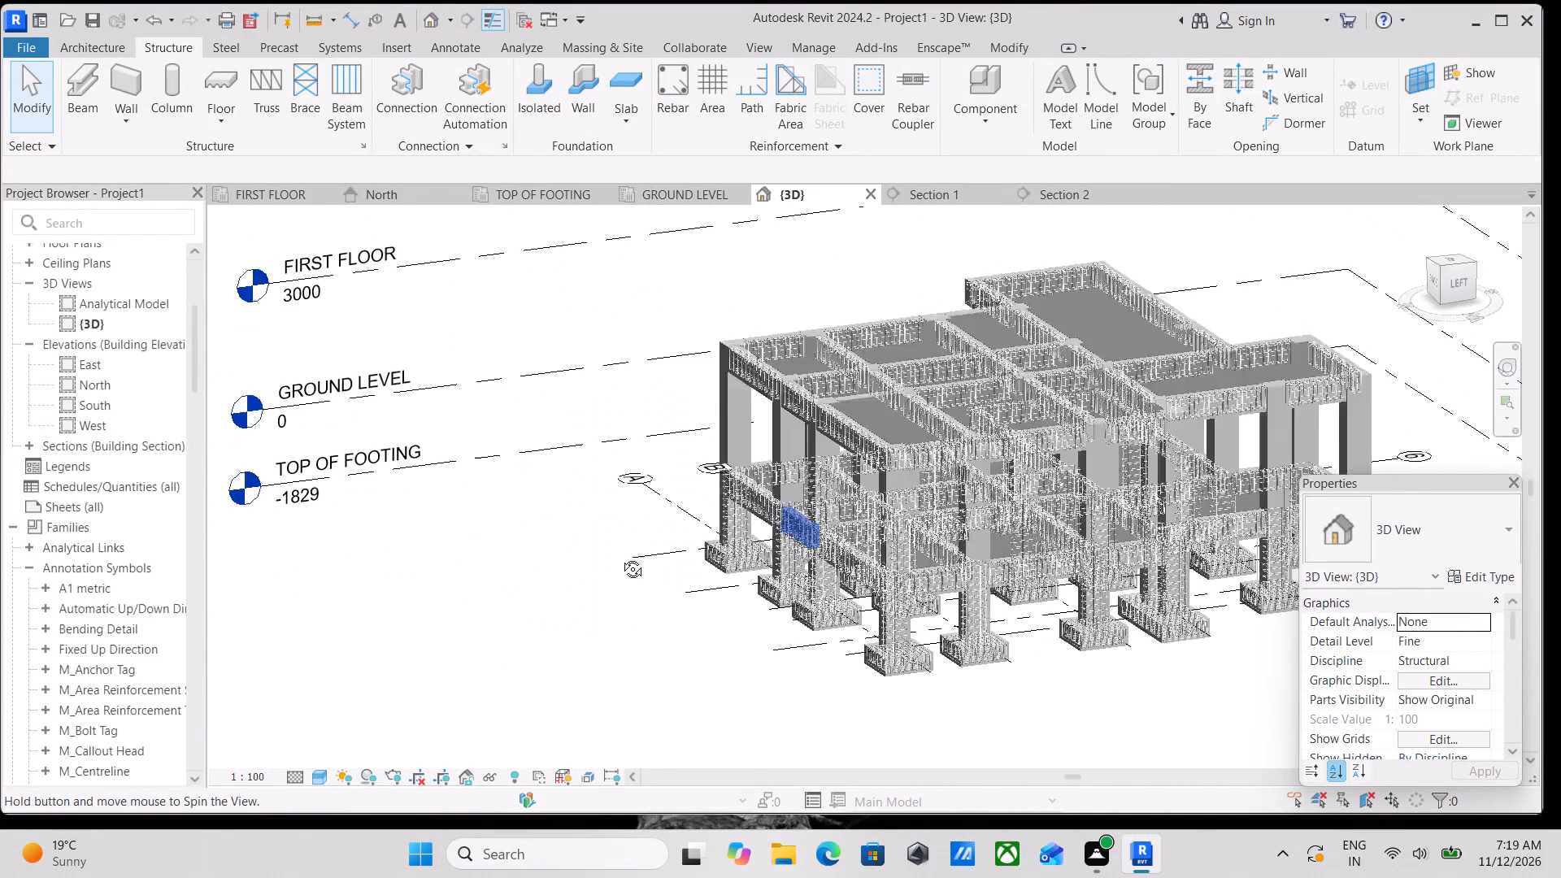
{"action": "middle_click_drag", "start_coordinate": [620, 557], "coordinate": [585, 559], "text": "shift"}
{"action": "middle_click_drag", "start_coordinate": [797, 561], "coordinate": [1181, 509], "text": "shift"}
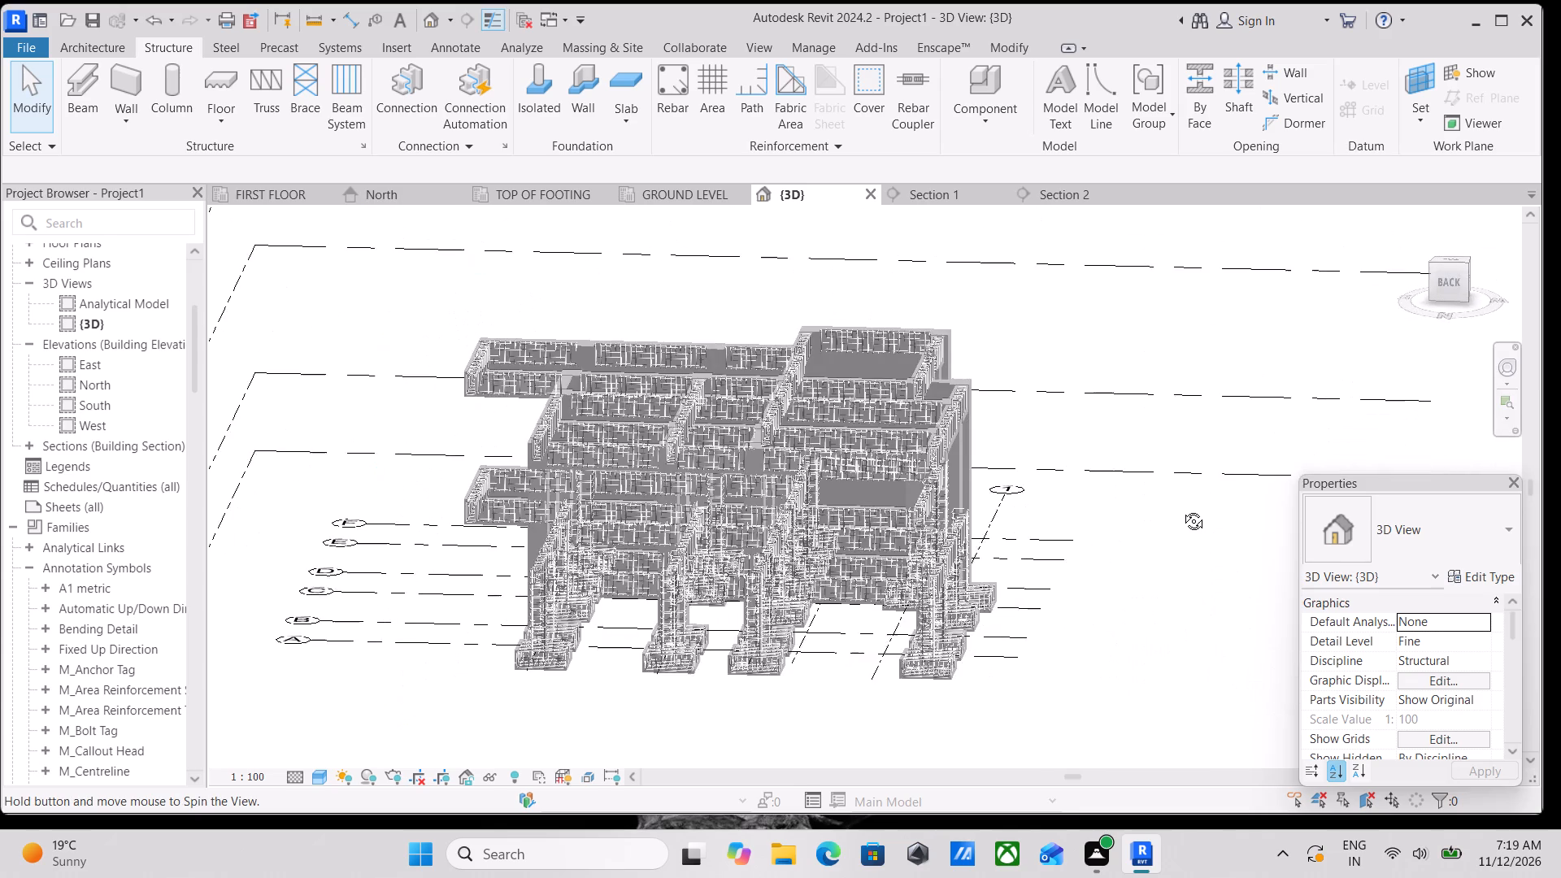
{"action": "middle_click_drag", "start_coordinate": [1181, 509], "coordinate": [1091, 579], "text": "shift"}
{"action": "scroll", "coordinate": [1089, 503], "scroll_direction": "up", "scroll_amount": 1}
{"action": "middle_click_drag", "start_coordinate": [1089, 502], "coordinate": [969, 560]}
{"action": "middle_click_drag", "start_coordinate": [1423, 436], "coordinate": [1181, 508], "text": "shift"}
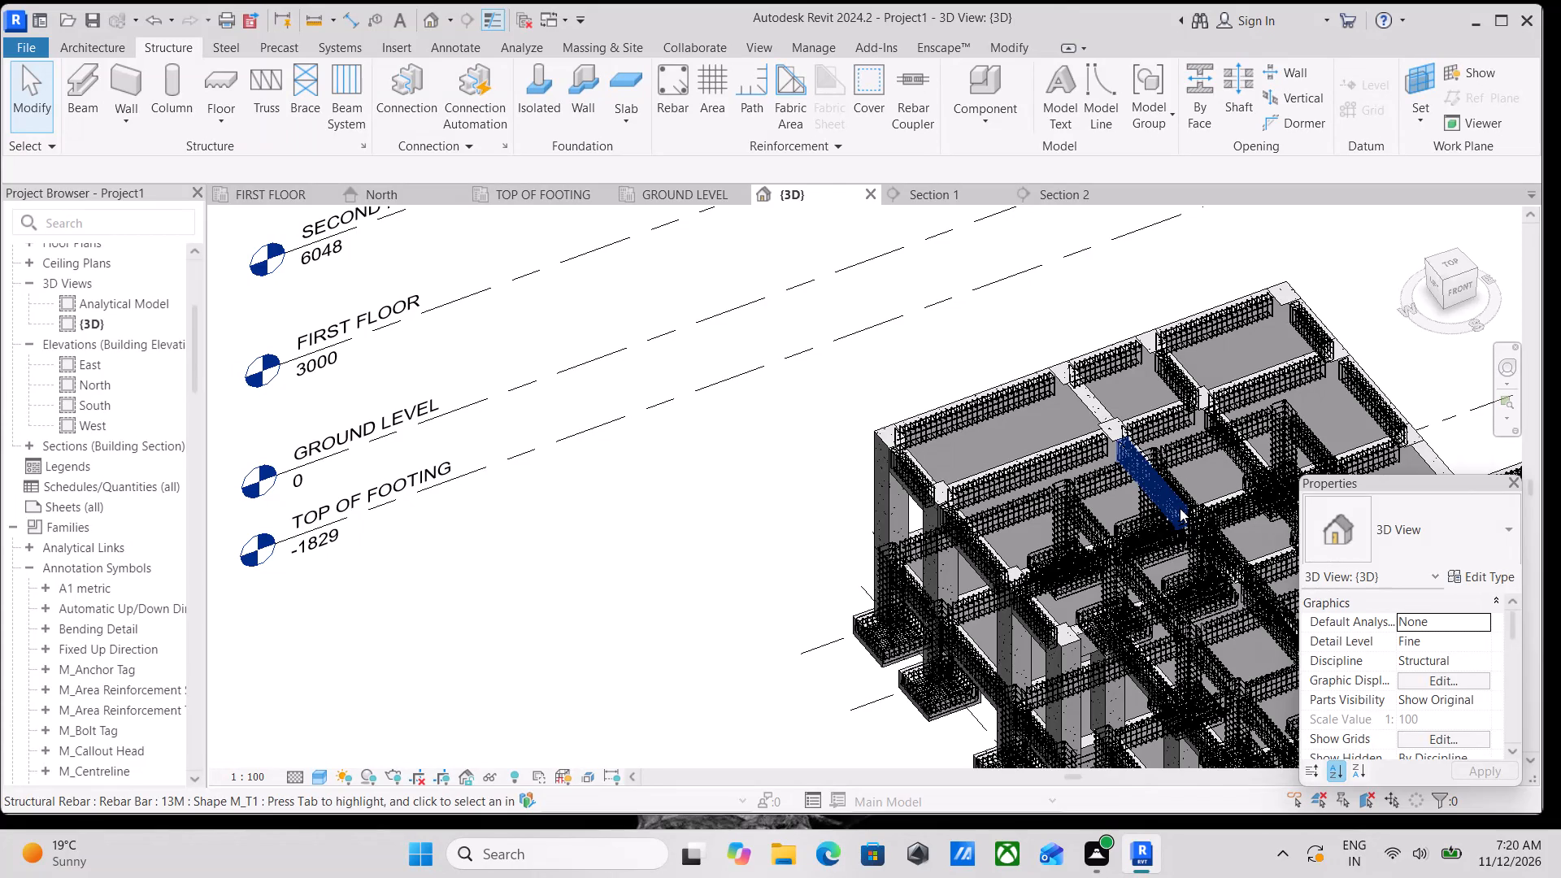
Examine the FIRST FLOOR interior and edge beams in the bays around the unreinforced cross beam, looking for missing rebar.
{"action": "scroll", "coordinate": [1252, 371], "scroll_direction": "up", "scroll_amount": 5}
{"action": "middle_click_drag", "start_coordinate": [1234, 377], "coordinate": [1008, 358]}
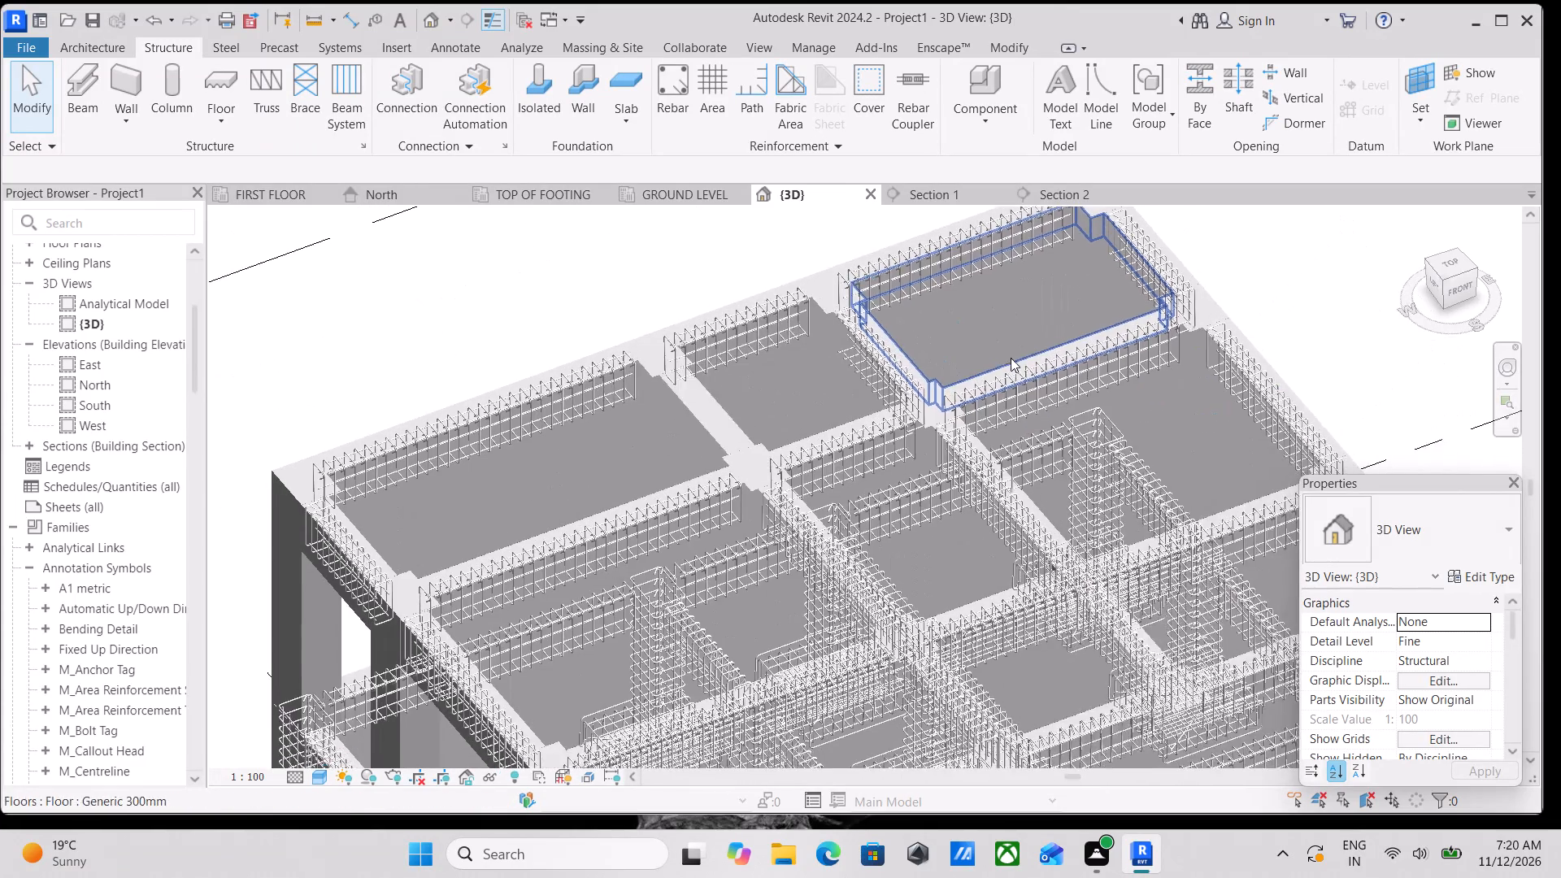
{"action": "scroll", "coordinate": [1106, 381], "scroll_direction": "up", "scroll_amount": 3}
{"action": "middle_click_drag", "start_coordinate": [1260, 290], "coordinate": [1247, 303]}
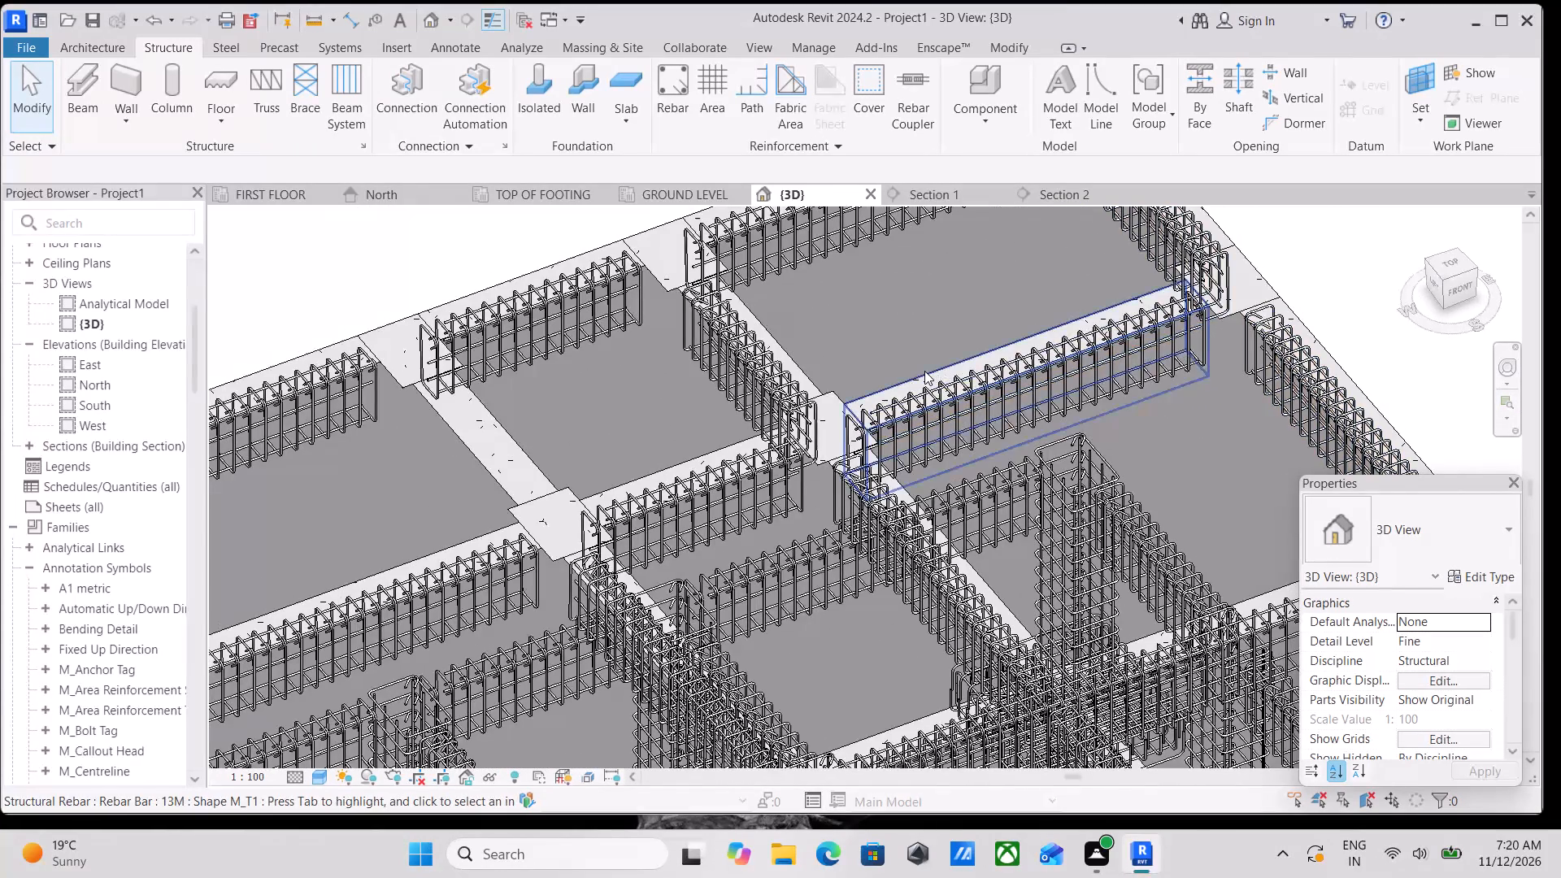
{"action": "middle_click_drag", "start_coordinate": [924, 371], "coordinate": [1061, 285]}
{"action": "scroll", "coordinate": [1039, 293], "scroll_direction": "down", "scroll_amount": 2}
{"action": "middle_click_drag", "start_coordinate": [1044, 294], "coordinate": [1087, 293]}
{"action": "scroll", "coordinate": [1091, 296], "scroll_direction": "down", "scroll_amount": 1}
{"action": "middle_click_drag", "start_coordinate": [1092, 296], "coordinate": [1099, 297]}
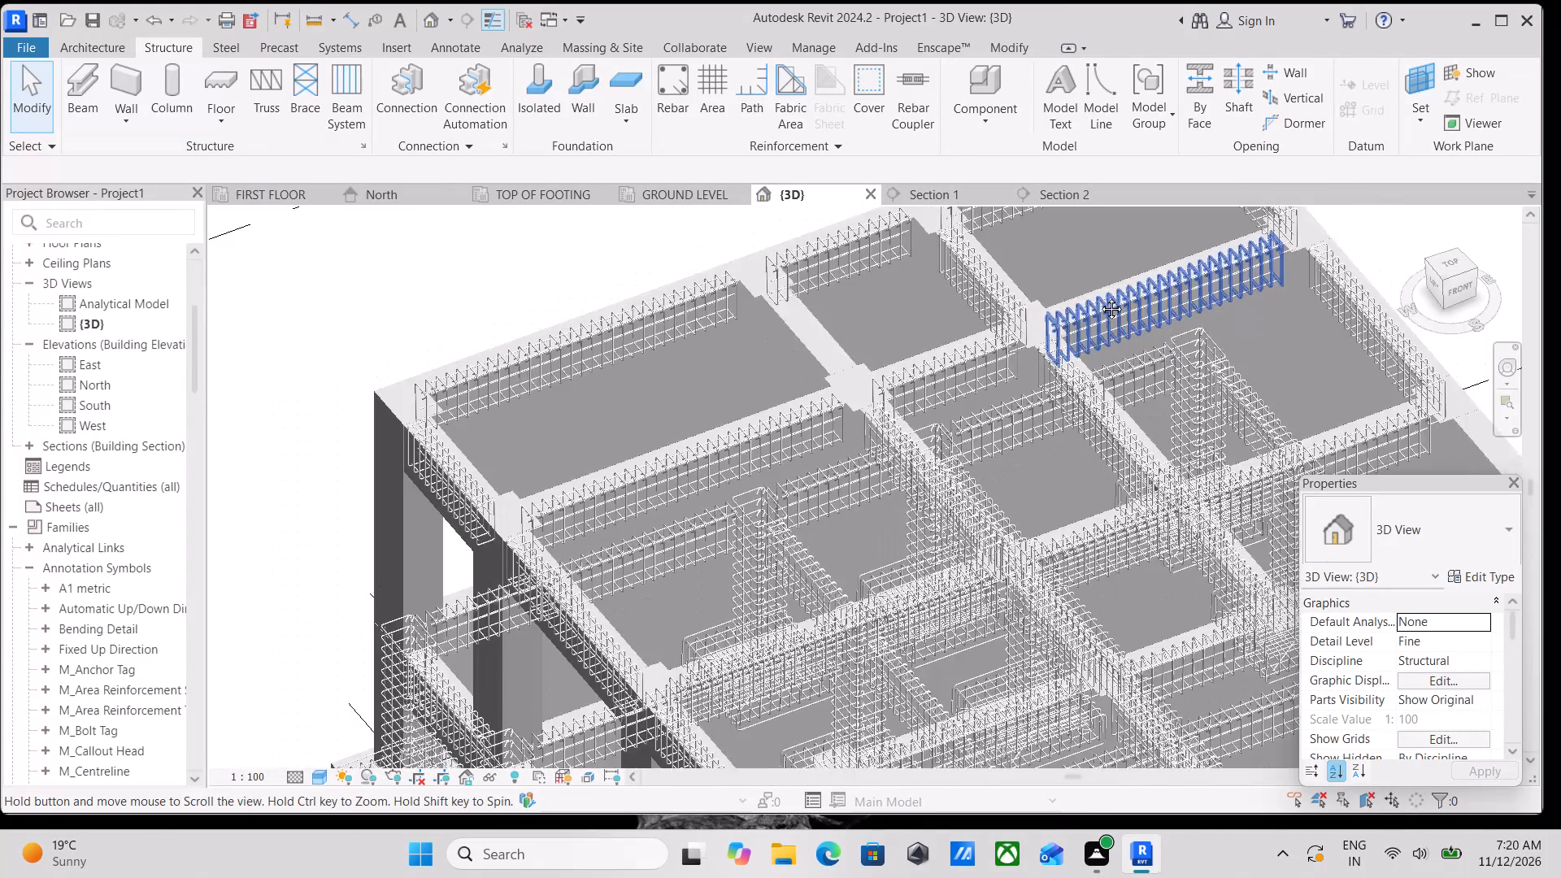
{"action": "middle_click_drag", "start_coordinate": [1099, 297], "coordinate": [1132, 289]}
{"action": "scroll", "coordinate": [1132, 289], "scroll_direction": "up", "scroll_amount": 1}
{"action": "scroll", "coordinate": [1076, 322], "scroll_direction": "down", "scroll_amount": 2}
{"action": "middle_click_drag", "start_coordinate": [1040, 326], "coordinate": [1128, 272]}
{"action": "scroll", "coordinate": [1128, 272], "scroll_direction": "up", "scroll_amount": 1}
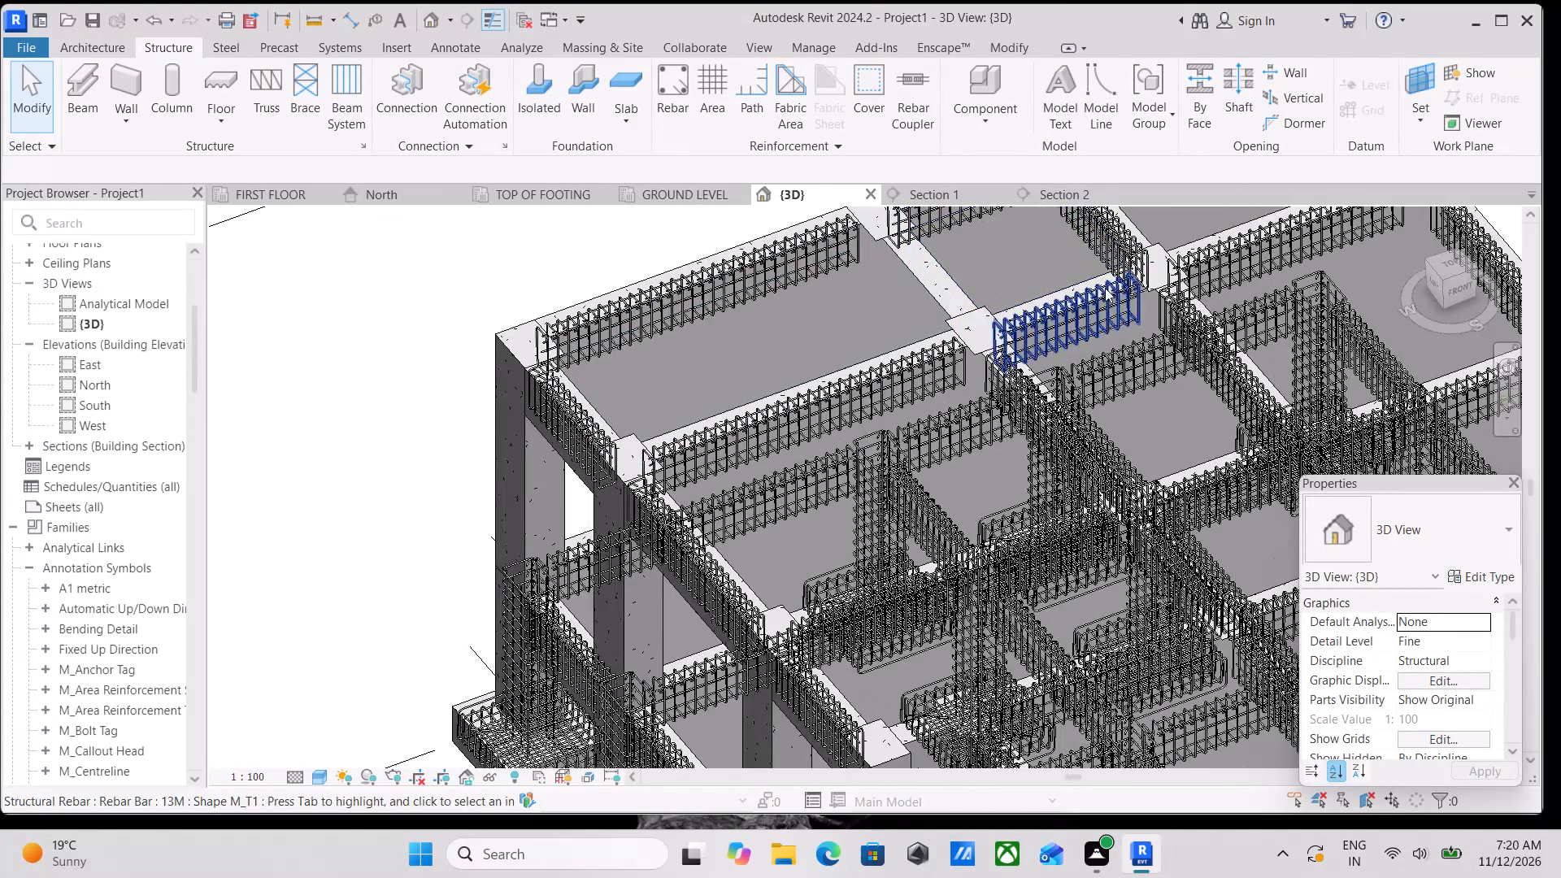
{"action": "middle_click_drag", "start_coordinate": [1105, 292], "coordinate": [1233, 279]}
{"action": "scroll", "coordinate": [1233, 279], "scroll_direction": "up", "scroll_amount": 1}
{"action": "scroll", "coordinate": [1078, 273], "scroll_direction": "up", "scroll_amount": 2}
{"action": "scroll", "coordinate": [1015, 290], "scroll_direction": "down", "scroll_amount": 2}
{"action": "middle_click_drag", "start_coordinate": [1015, 293], "coordinate": [1020, 403]}
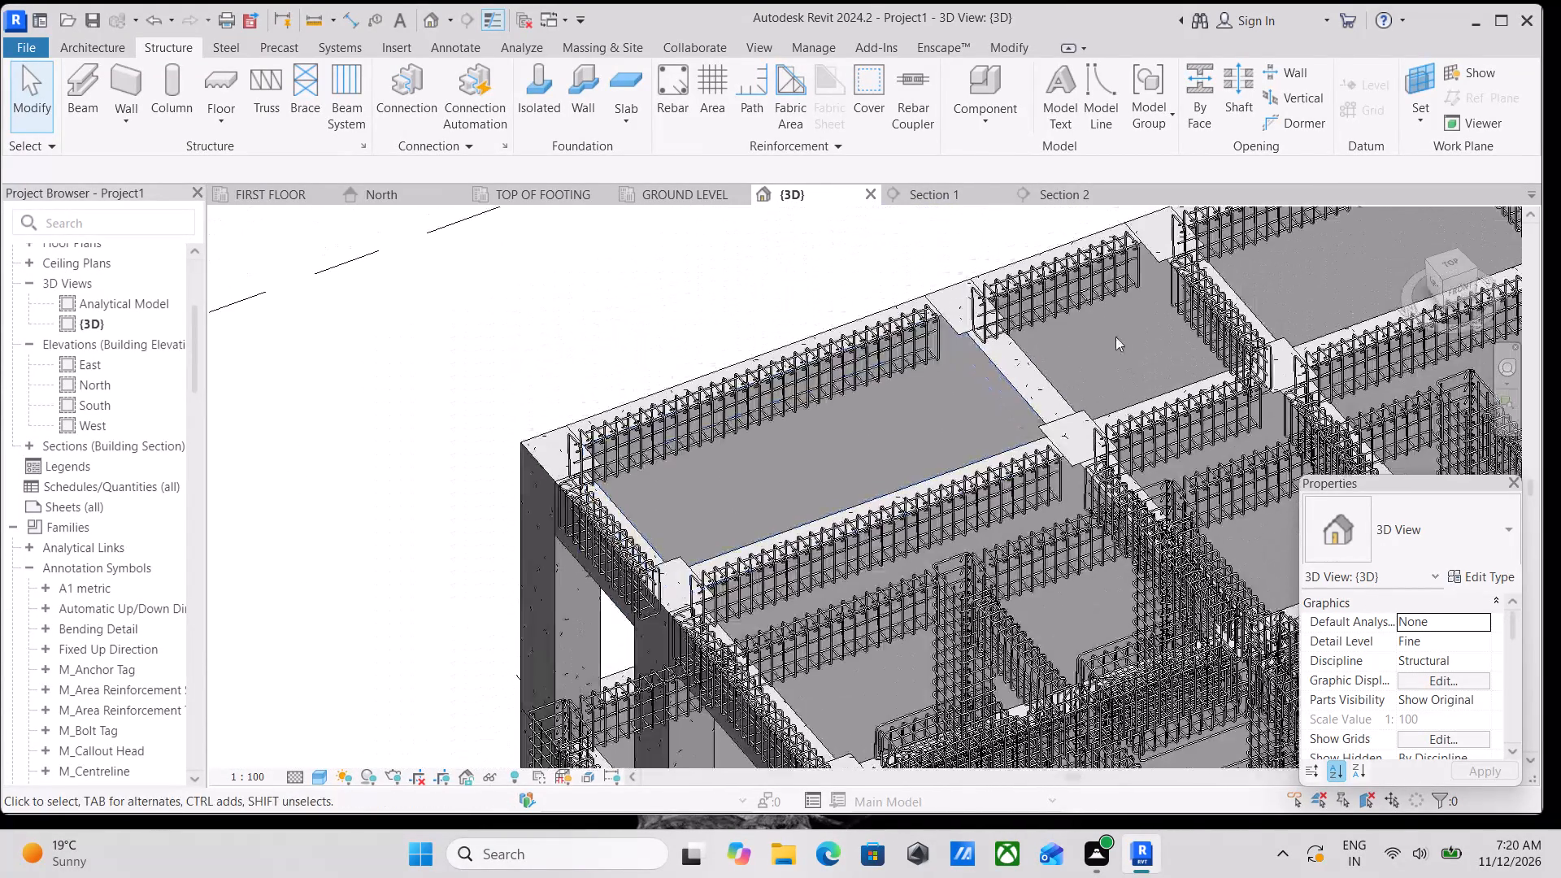
{"action": "scroll", "coordinate": [1274, 267], "scroll_direction": "up", "scroll_amount": 5}
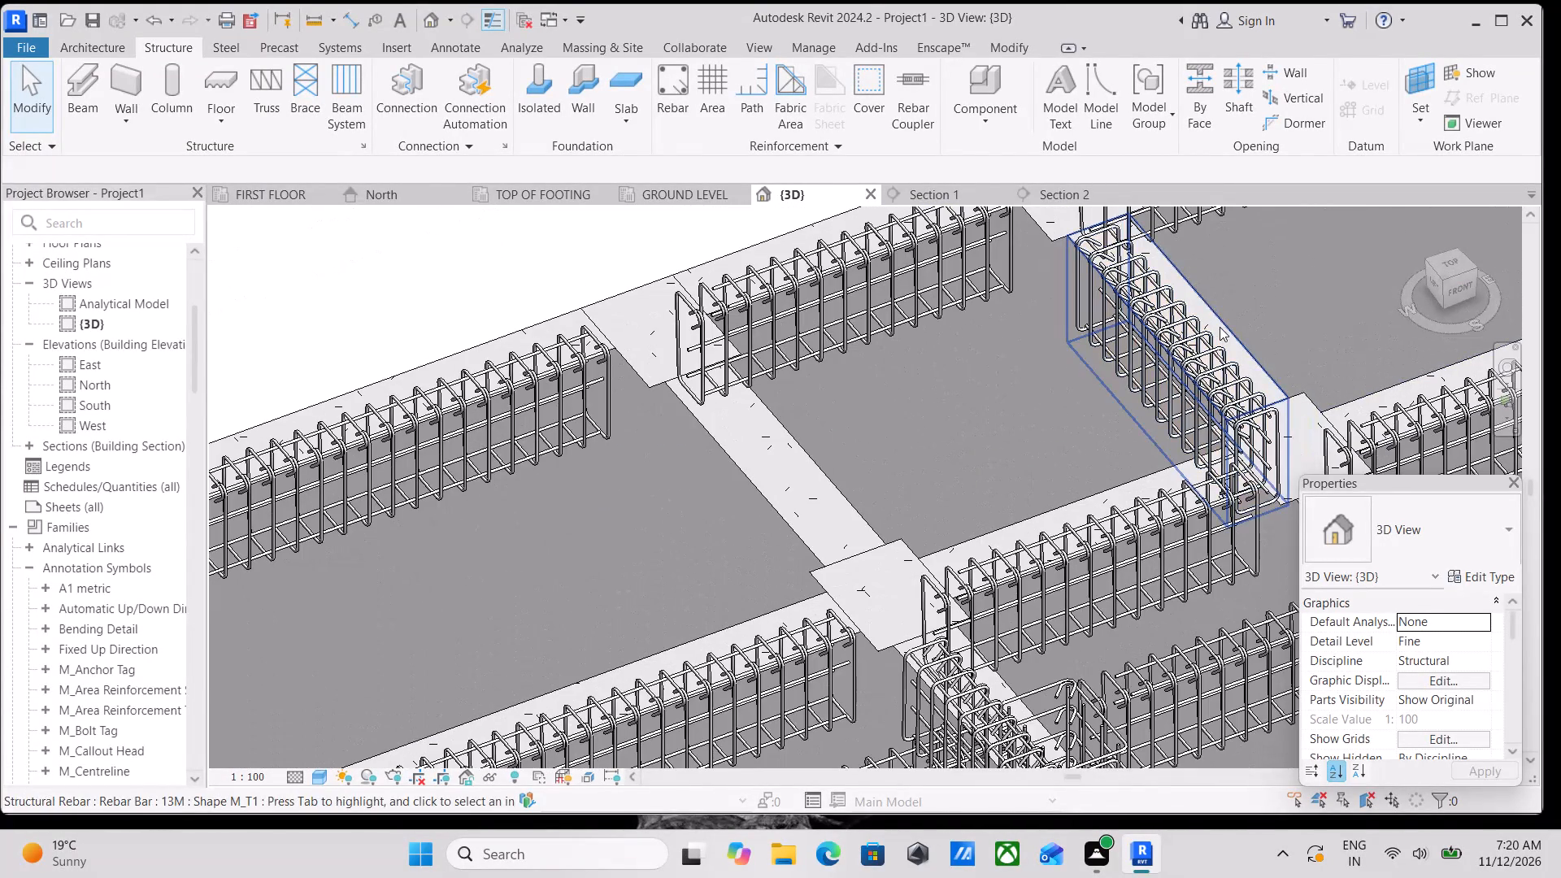
Start Propagate Rebar from a reinforced 300 x 600mm FIRST FLOOR cross beam and add the parallel unreinforced beam across the bay as a destination host.
{"action": "left_click", "coordinate": [1220, 327]}
{"action": "scroll", "coordinate": [1213, 308], "scroll_direction": "down", "scroll_amount": 1}
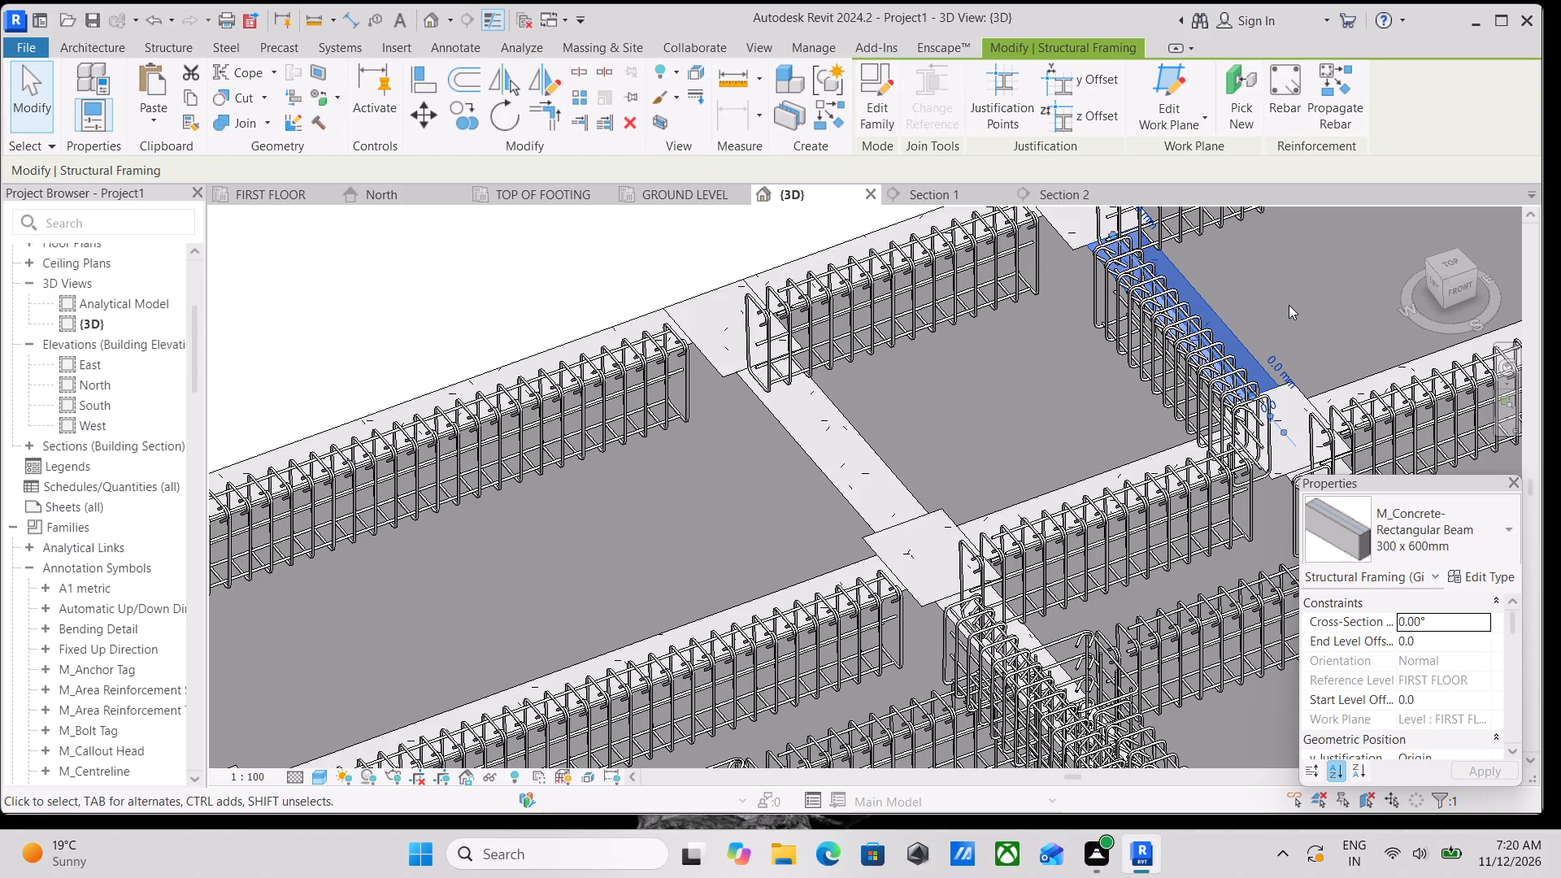
{"action": "scroll", "coordinate": [1275, 301], "scroll_direction": "up", "scroll_amount": 1}
{"action": "left_click", "coordinate": [1330, 82]}
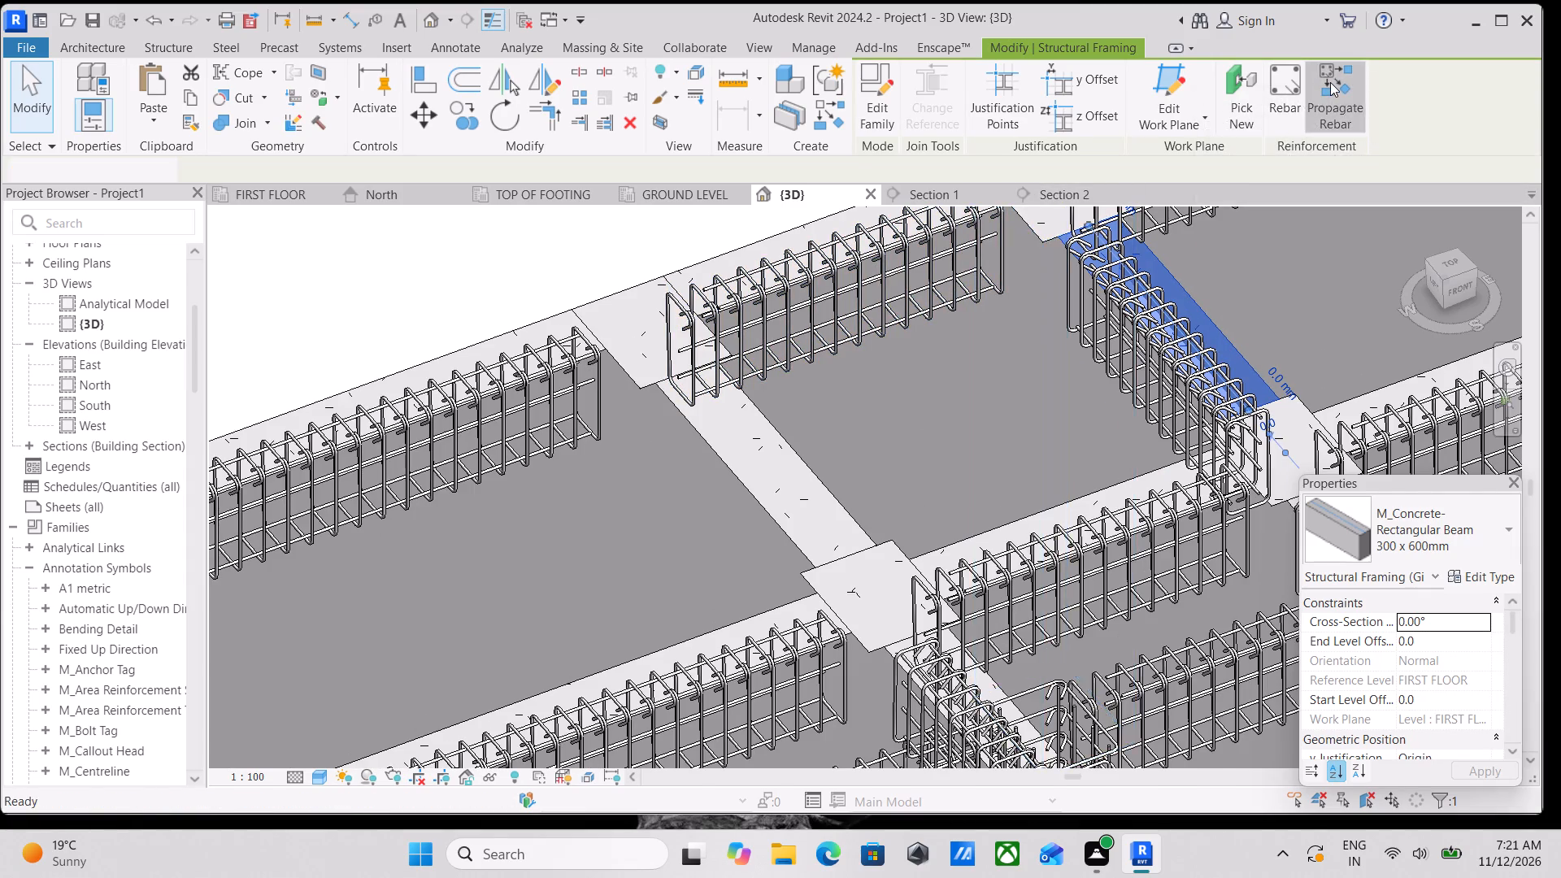
{"action": "left_click", "coordinate": [776, 472]}
Add the unreinforced outer FIRST FLOOR beam between grids A and B as a destination host.
{"action": "scroll", "coordinate": [794, 468], "scroll_direction": "down", "scroll_amount": 4}
{"action": "middle_click_drag", "start_coordinate": [797, 468], "coordinate": [825, 328]}
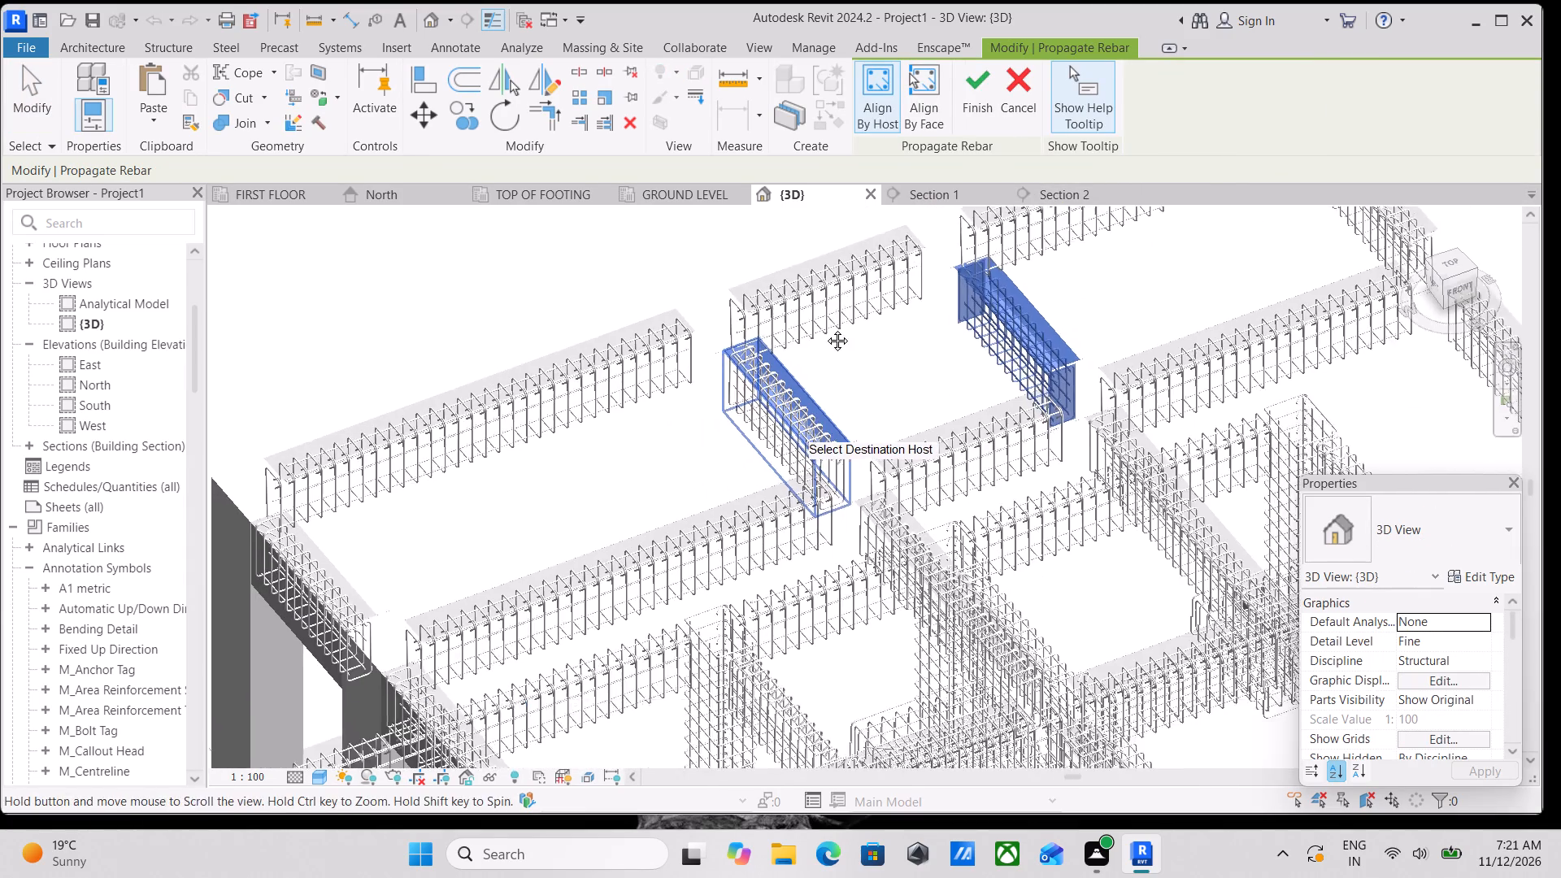
{"action": "middle_click_drag", "start_coordinate": [825, 328], "coordinate": [833, 302]}
{"action": "scroll", "coordinate": [833, 302], "scroll_direction": "up", "scroll_amount": 1}
{"action": "scroll", "coordinate": [920, 381], "scroll_direction": "down", "scroll_amount": 3}
{"action": "middle_click_drag", "start_coordinate": [919, 381], "coordinate": [651, 467]}
{"action": "middle_click_drag", "start_coordinate": [1160, 349], "coordinate": [1023, 350]}
{"action": "scroll", "coordinate": [1023, 350], "scroll_direction": "up", "scroll_amount": 1}
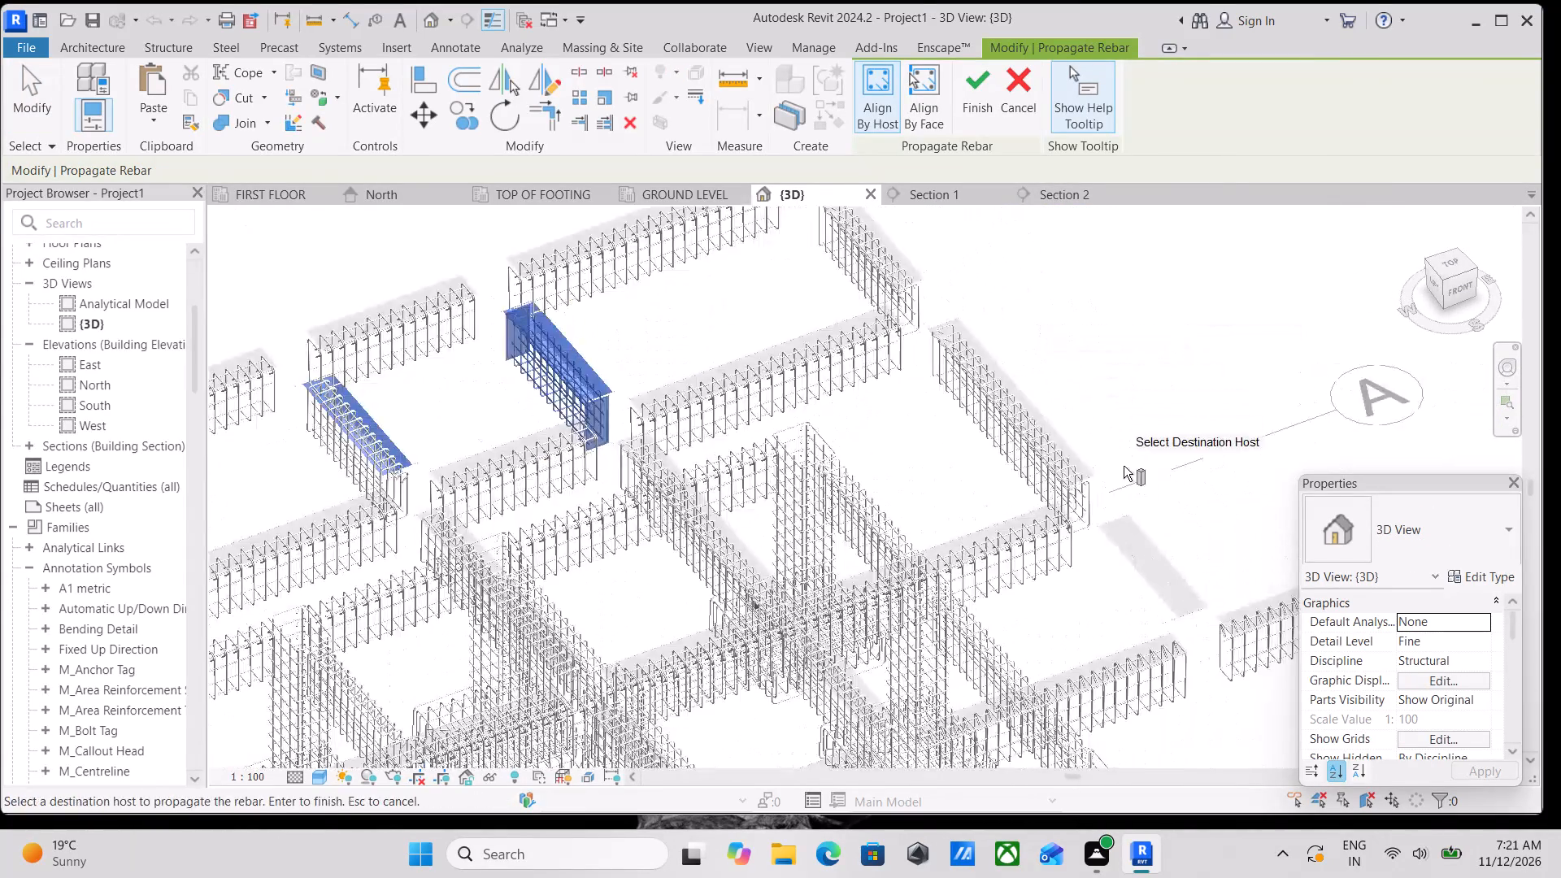
{"action": "middle_click_drag", "start_coordinate": [1124, 466], "coordinate": [1077, 357]}
{"action": "left_click", "coordinate": [1099, 441]}
Add the short FIRST FLOOR beam between the two closely spaced columns at the frame's stepped edge as a destination host.
{"action": "scroll", "coordinate": [1099, 441], "scroll_direction": "down", "scroll_amount": 2}
{"action": "middle_click_drag", "start_coordinate": [1099, 441], "coordinate": [1139, 293]}
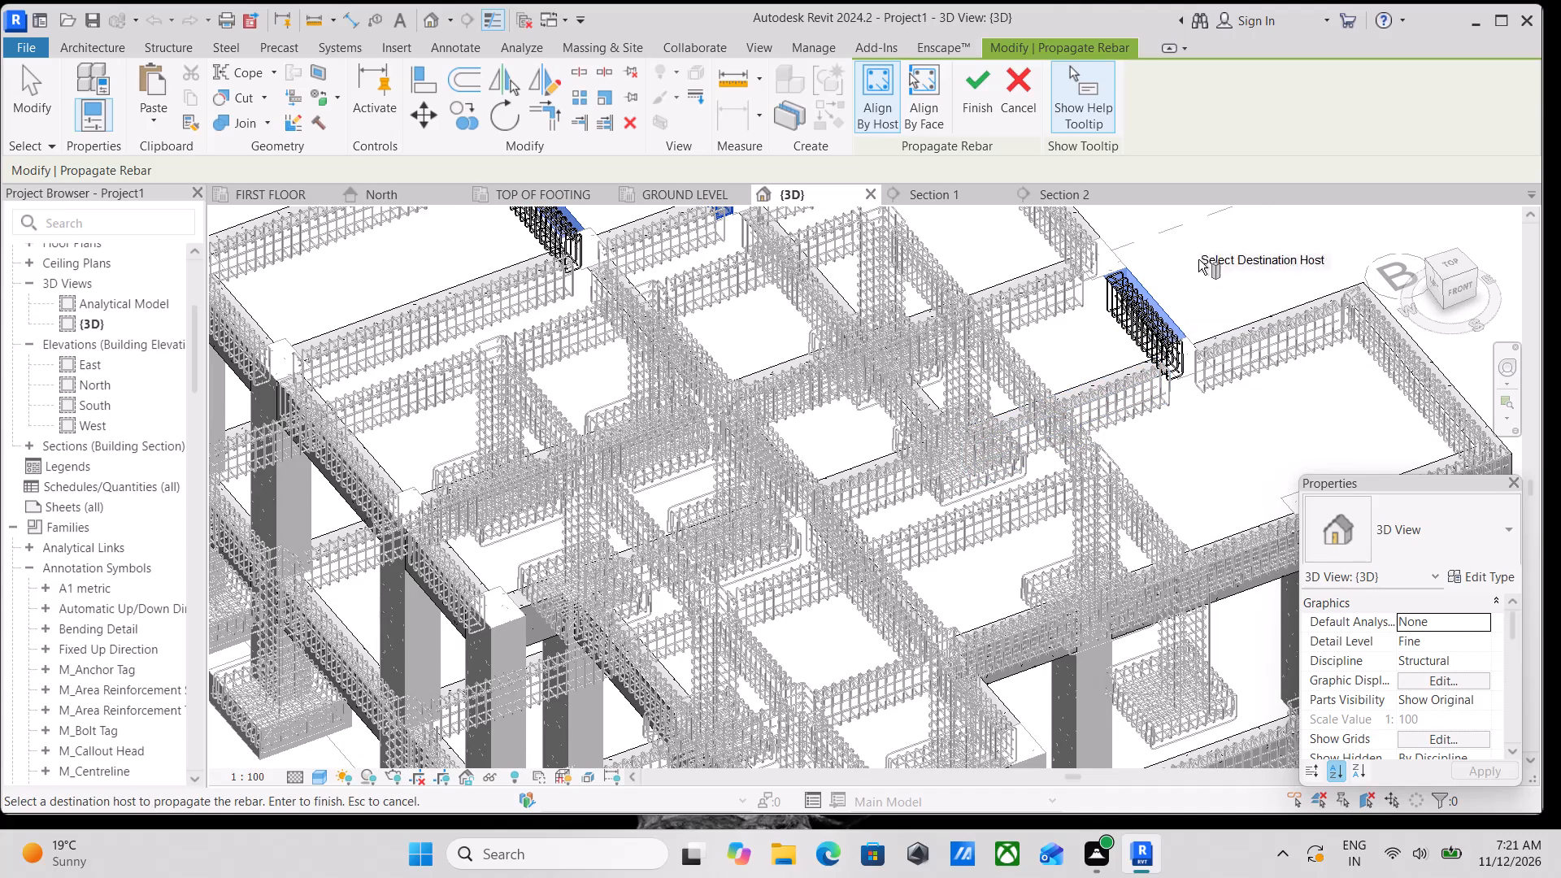
{"action": "scroll", "coordinate": [985, 444], "scroll_direction": "down", "scroll_amount": 1}
{"action": "middle_click_drag", "start_coordinate": [1001, 437], "coordinate": [1365, 372]}
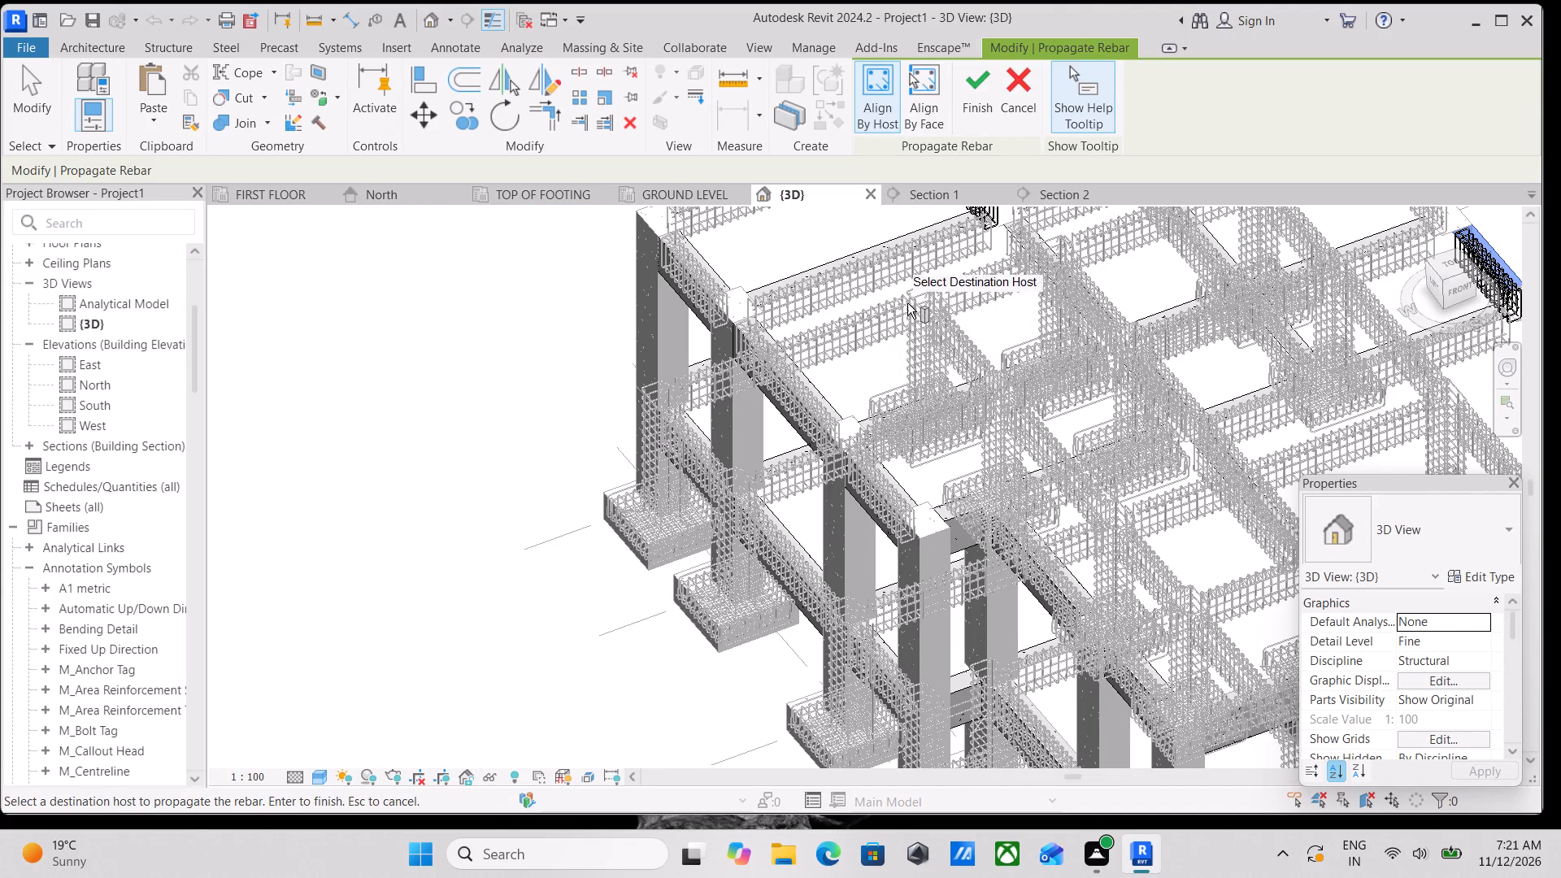
{"action": "scroll", "coordinate": [1026, 413], "scroll_direction": "up", "scroll_amount": 2}
{"action": "scroll", "coordinate": [1032, 415], "scroll_direction": "down", "scroll_amount": 1}
{"action": "middle_click_drag", "start_coordinate": [1025, 408], "coordinate": [838, 267]}
{"action": "middle_click_drag", "start_coordinate": [998, 389], "coordinate": [789, 322]}
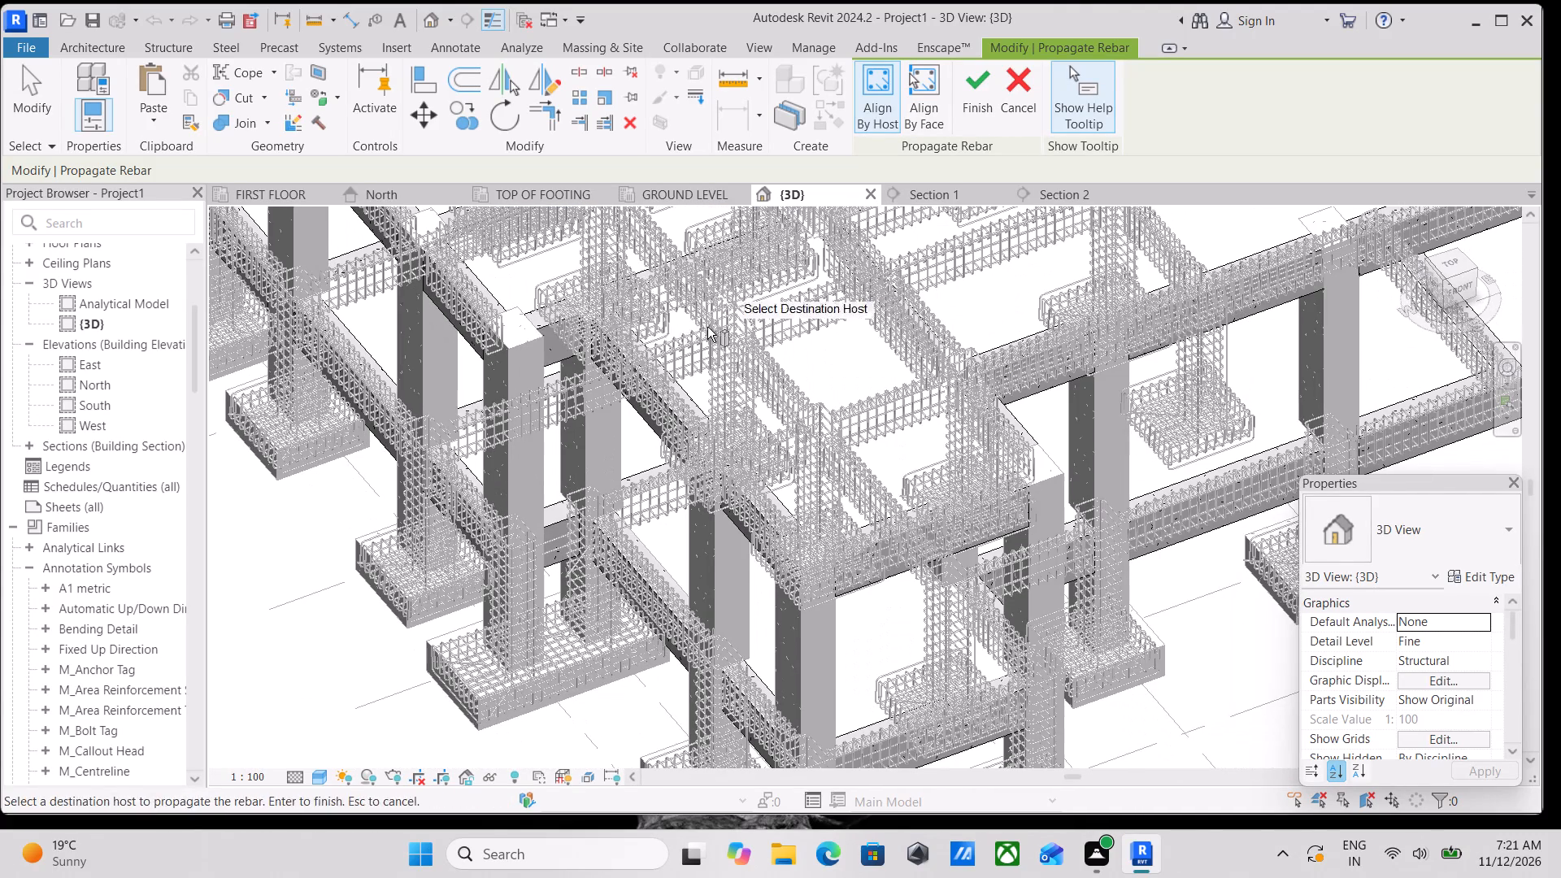
{"action": "left_click", "coordinate": [550, 320]}
Inspect the FIRST FLOOR frame up close and from all sides for further beams that need rebar.
{"action": "middle_click_drag", "start_coordinate": [633, 298], "coordinate": [702, 452]}
{"action": "scroll", "coordinate": [714, 456], "scroll_direction": "up", "scroll_amount": 1}
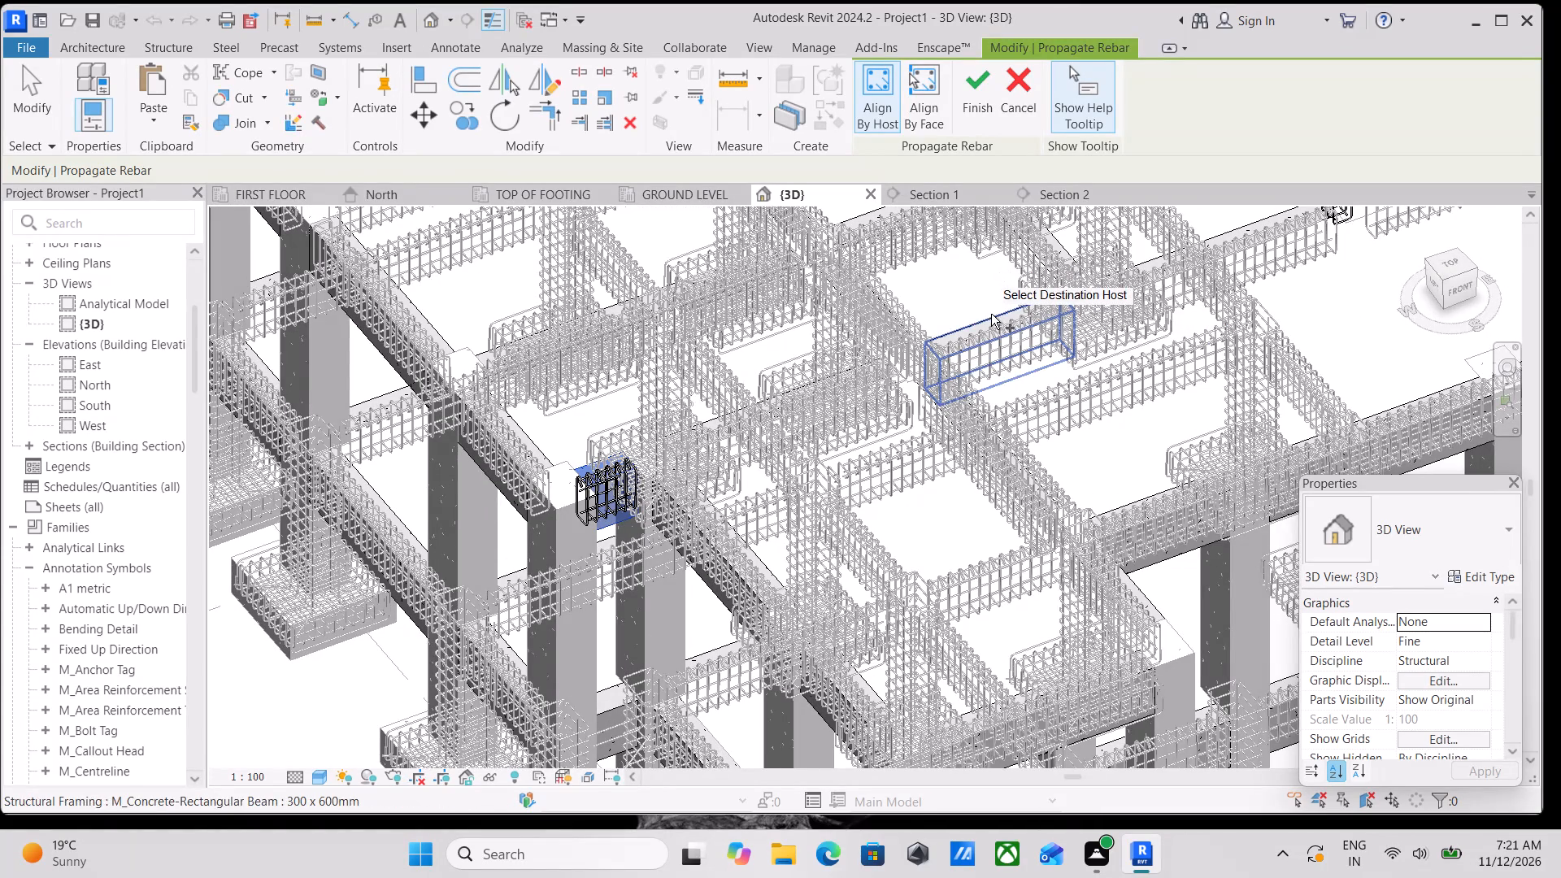
{"action": "scroll", "coordinate": [1013, 335], "scroll_direction": "up", "scroll_amount": 9}
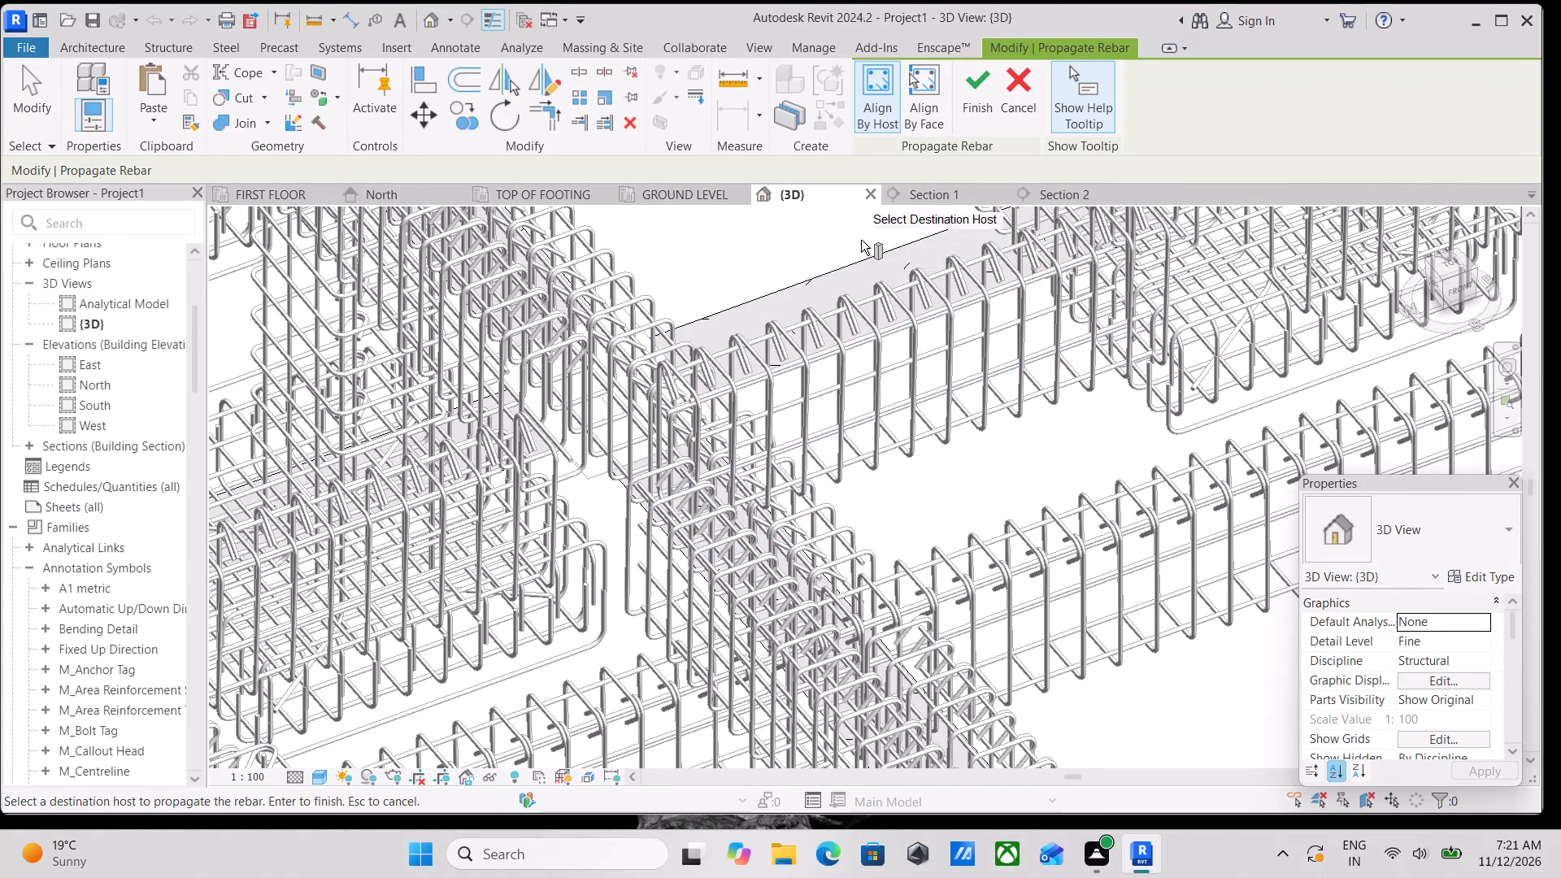
{"action": "scroll", "coordinate": [866, 272], "scroll_direction": "down", "scroll_amount": 10}
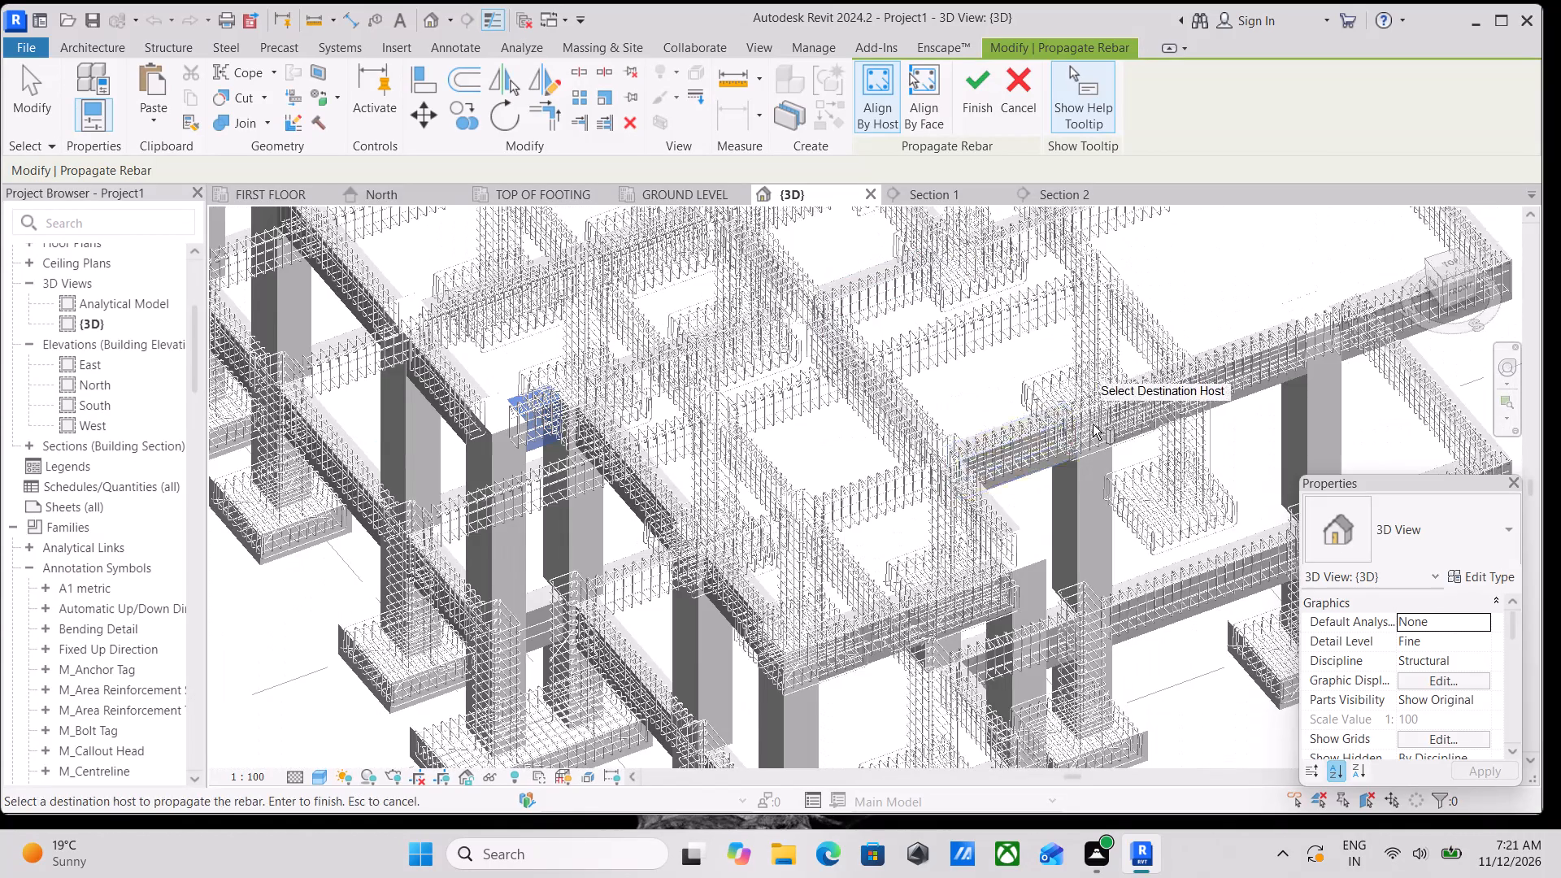
{"action": "scroll", "coordinate": [1163, 486], "scroll_direction": "down", "scroll_amount": 1}
{"action": "middle_click_drag", "start_coordinate": [1168, 489], "coordinate": [1401, 628]}
{"action": "scroll", "coordinate": [667, 655], "scroll_direction": "up", "scroll_amount": 2}
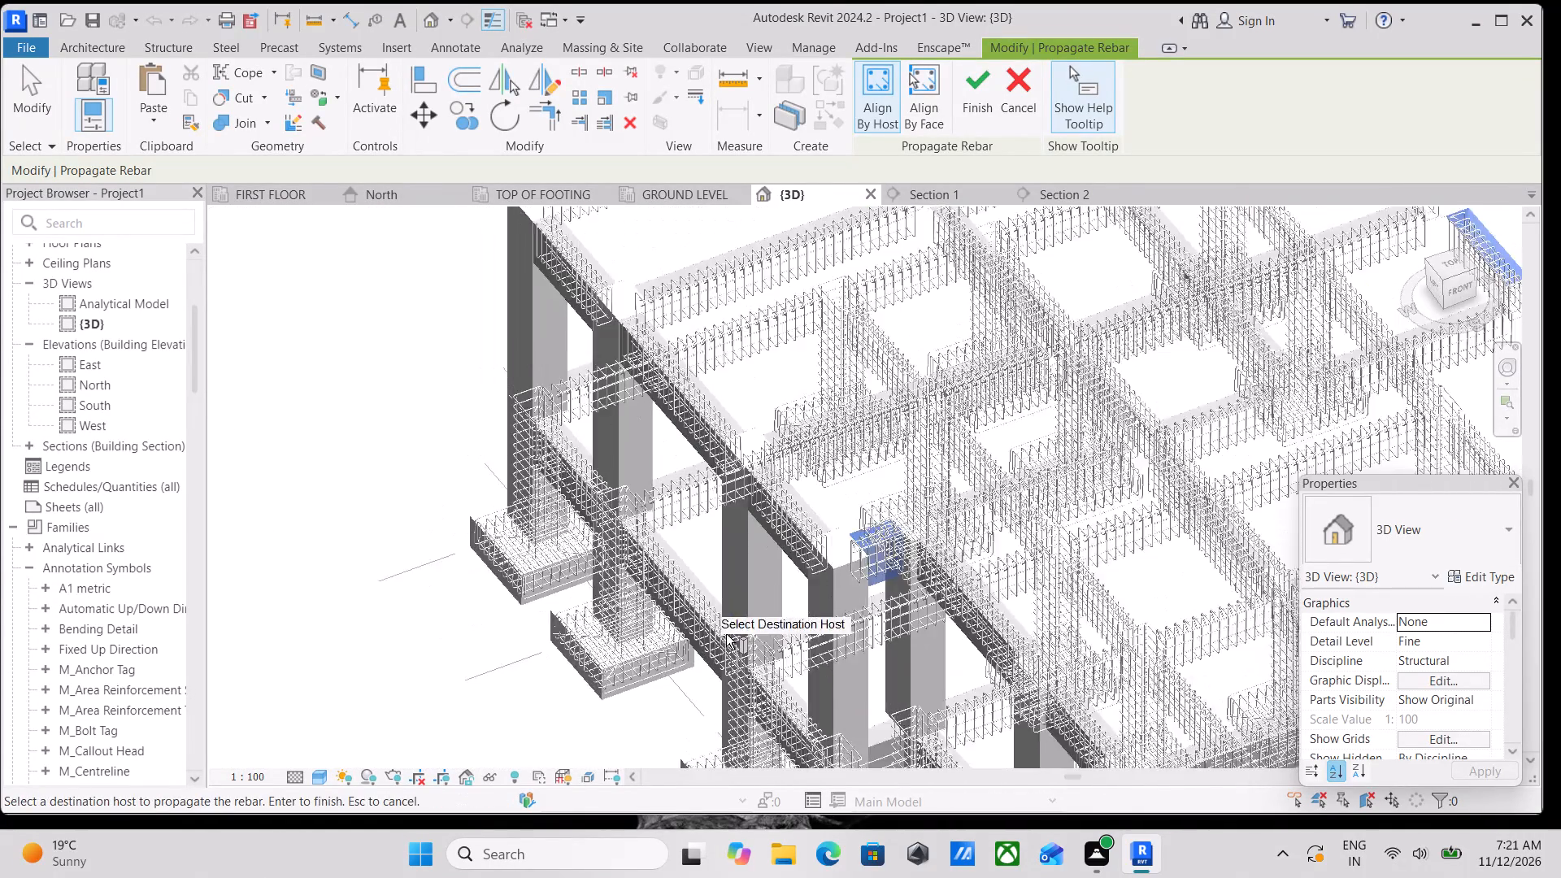
{"action": "scroll", "coordinate": [726, 634], "scroll_direction": "up", "scroll_amount": 2}
{"action": "scroll", "coordinate": [928, 534], "scroll_direction": "up", "scroll_amount": 3}
{"action": "scroll", "coordinate": [890, 498], "scroll_direction": "down", "scroll_amount": 1}
{"action": "middle_click_drag", "start_coordinate": [902, 529], "coordinate": [954, 551]}
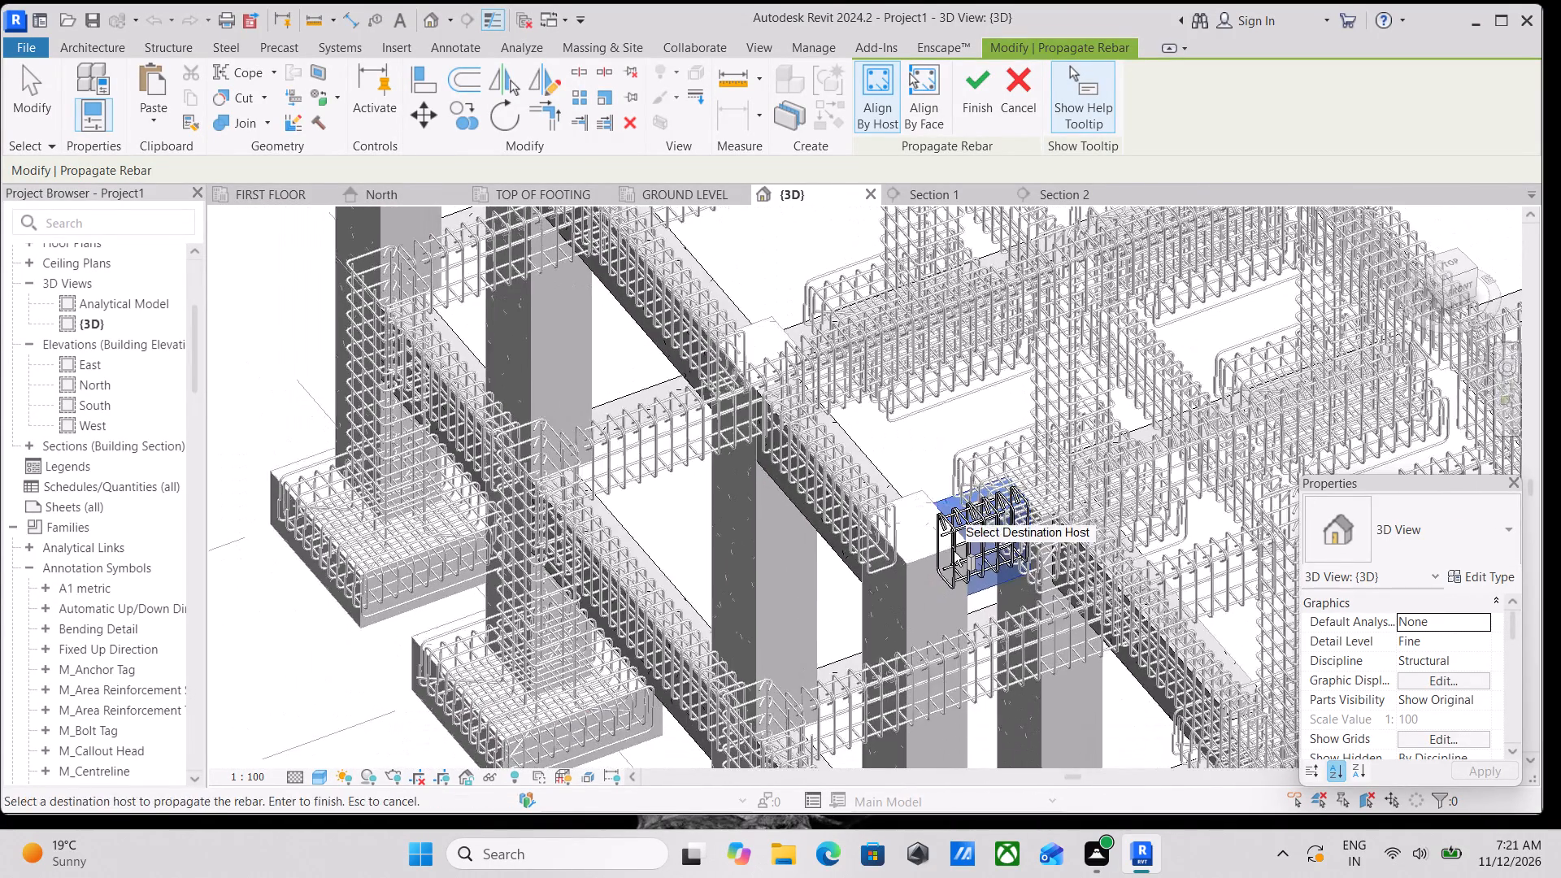
{"action": "middle_click_drag", "start_coordinate": [941, 549], "coordinate": [1179, 456], "text": "shift"}
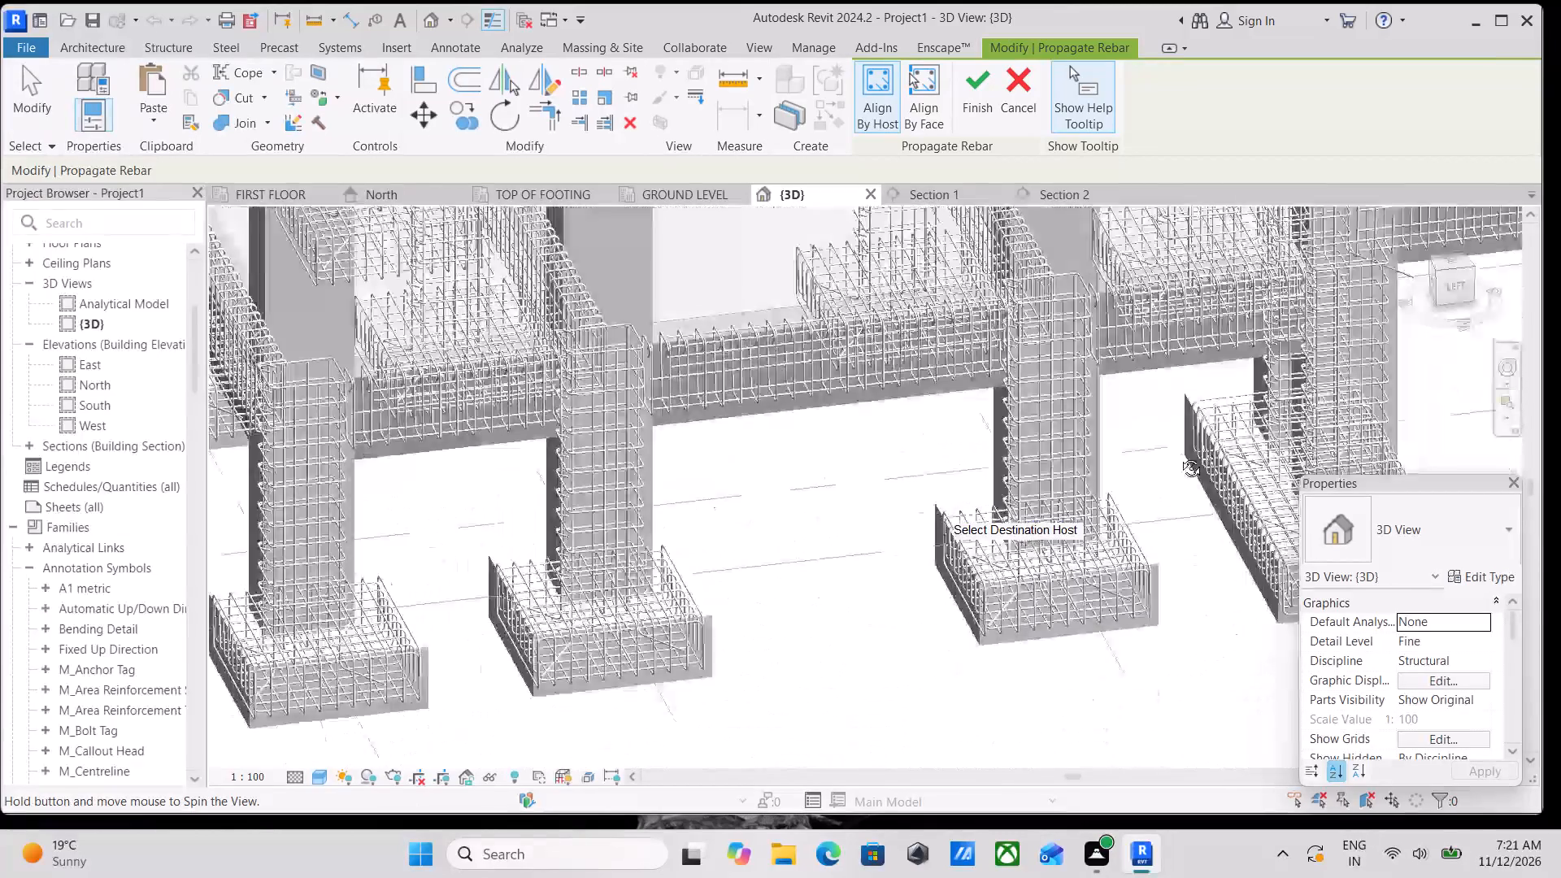
{"action": "middle_click_drag", "start_coordinate": [1179, 456], "coordinate": [1259, 479], "text": "shift"}
{"action": "scroll", "coordinate": [1259, 478], "scroll_direction": "up", "scroll_amount": 1}
{"action": "scroll", "coordinate": [1257, 474], "scroll_direction": "down", "scroll_amount": 6}
{"action": "middle_click_drag", "start_coordinate": [1159, 431], "coordinate": [1121, 333]}
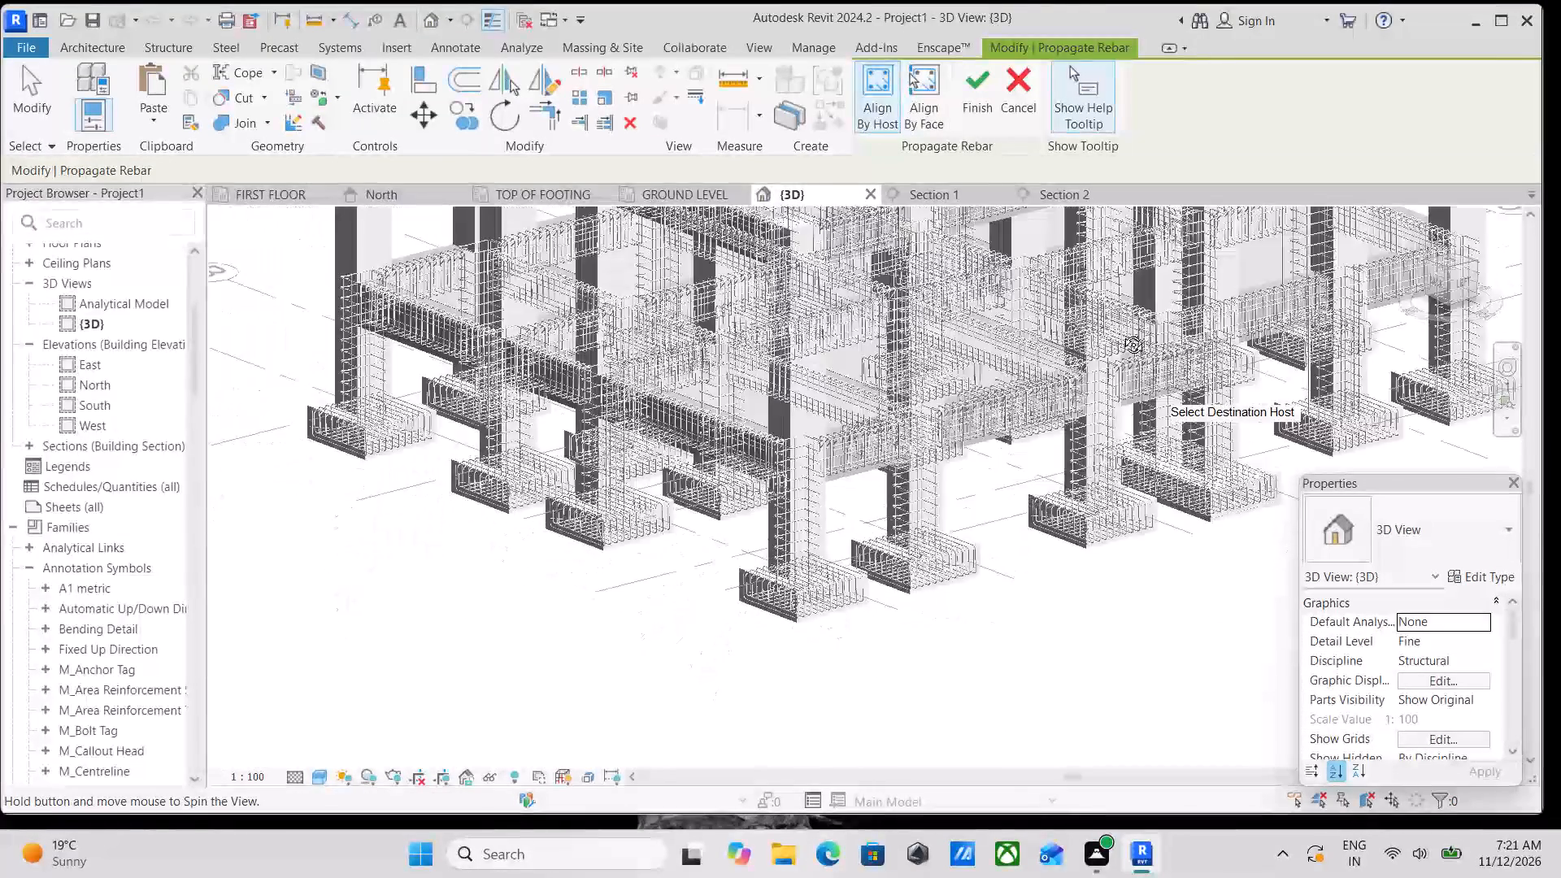
{"action": "middle_click_drag", "start_coordinate": [1121, 333], "coordinate": [960, 394]}
{"action": "middle_click_drag", "start_coordinate": [964, 393], "coordinate": [750, 616]}
{"action": "middle_click_drag", "start_coordinate": [848, 504], "coordinate": [986, 478], "text": "shift"}
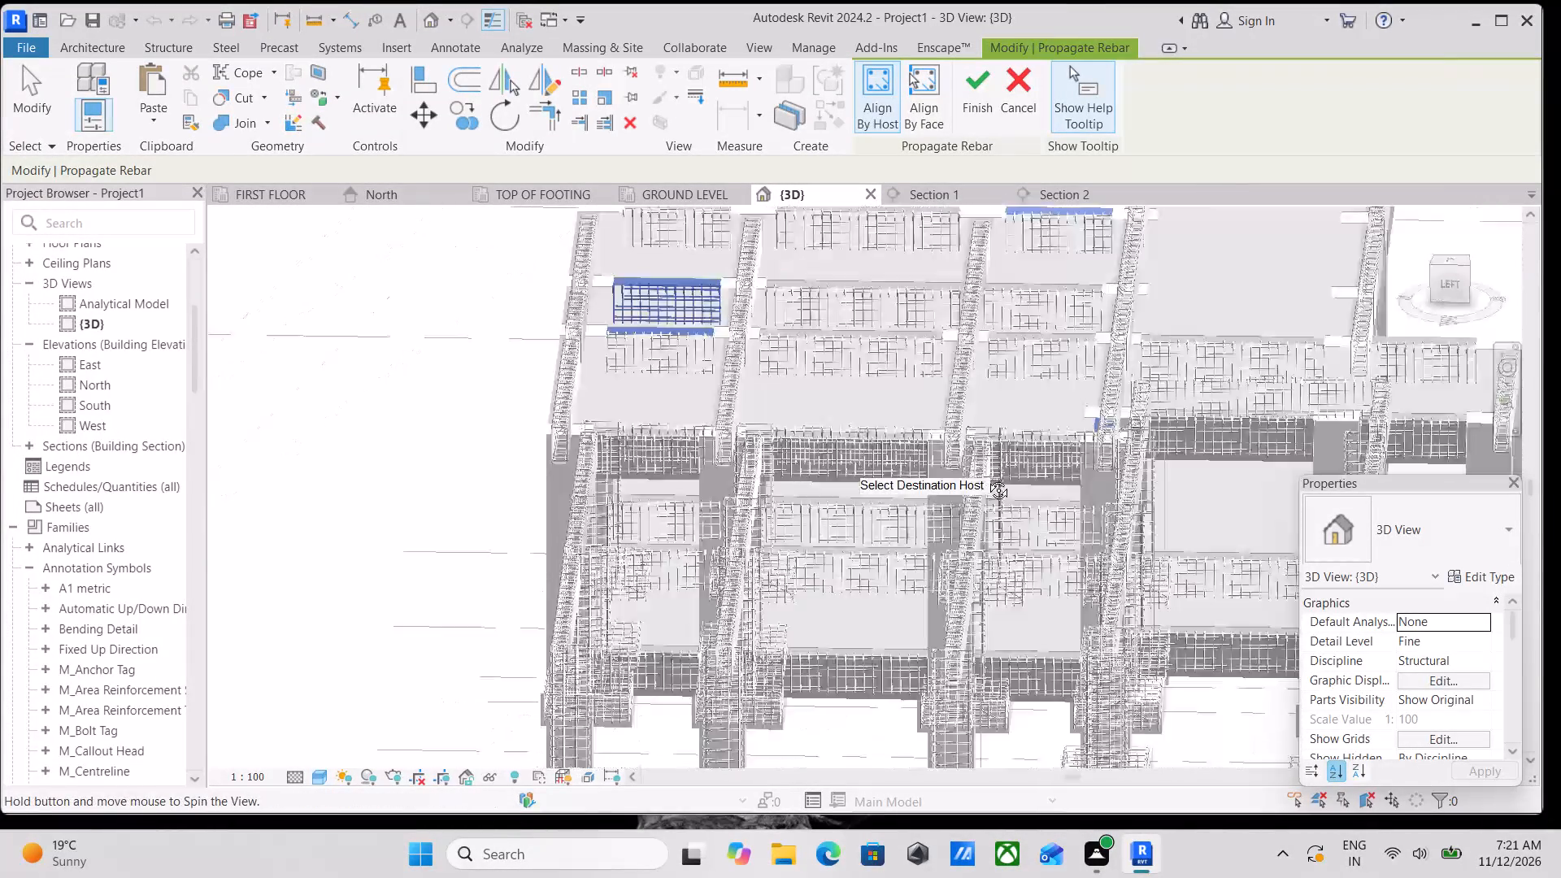
{"action": "middle_click_drag", "start_coordinate": [986, 478], "coordinate": [1124, 450], "text": "shift"}
{"action": "middle_click_drag", "start_coordinate": [843, 448], "coordinate": [939, 491]}
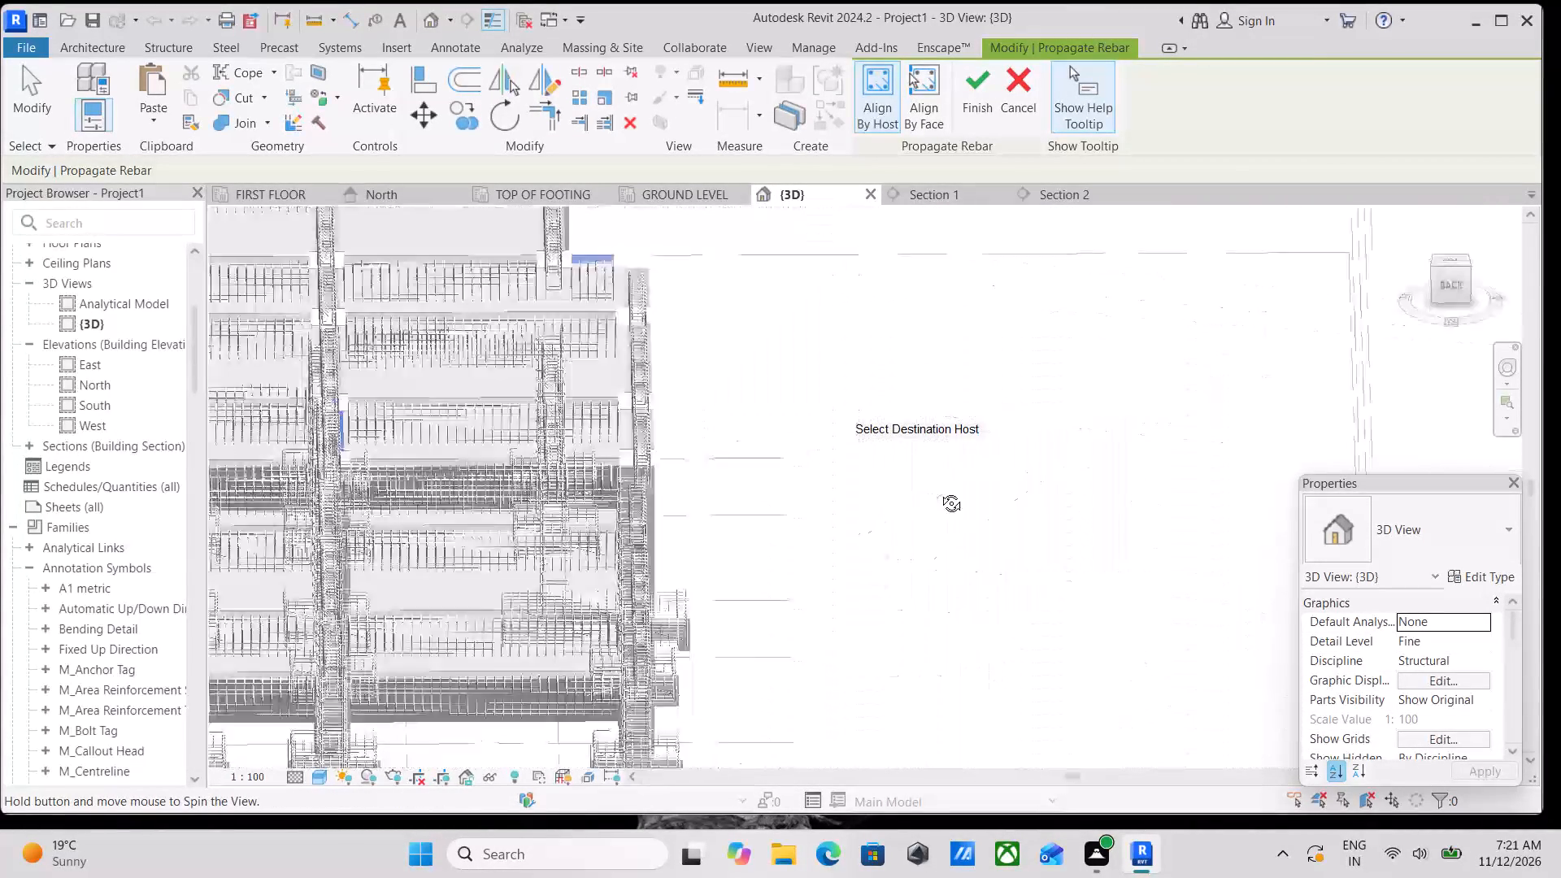
{"action": "middle_click_drag", "start_coordinate": [939, 491], "coordinate": [932, 491]}
{"action": "scroll", "coordinate": [898, 493], "scroll_direction": "down", "scroll_amount": 2}
{"action": "middle_click_drag", "start_coordinate": [898, 493], "coordinate": [1143, 400]}
{"action": "middle_click_drag", "start_coordinate": [592, 462], "coordinate": [611, 331], "text": "shift"}
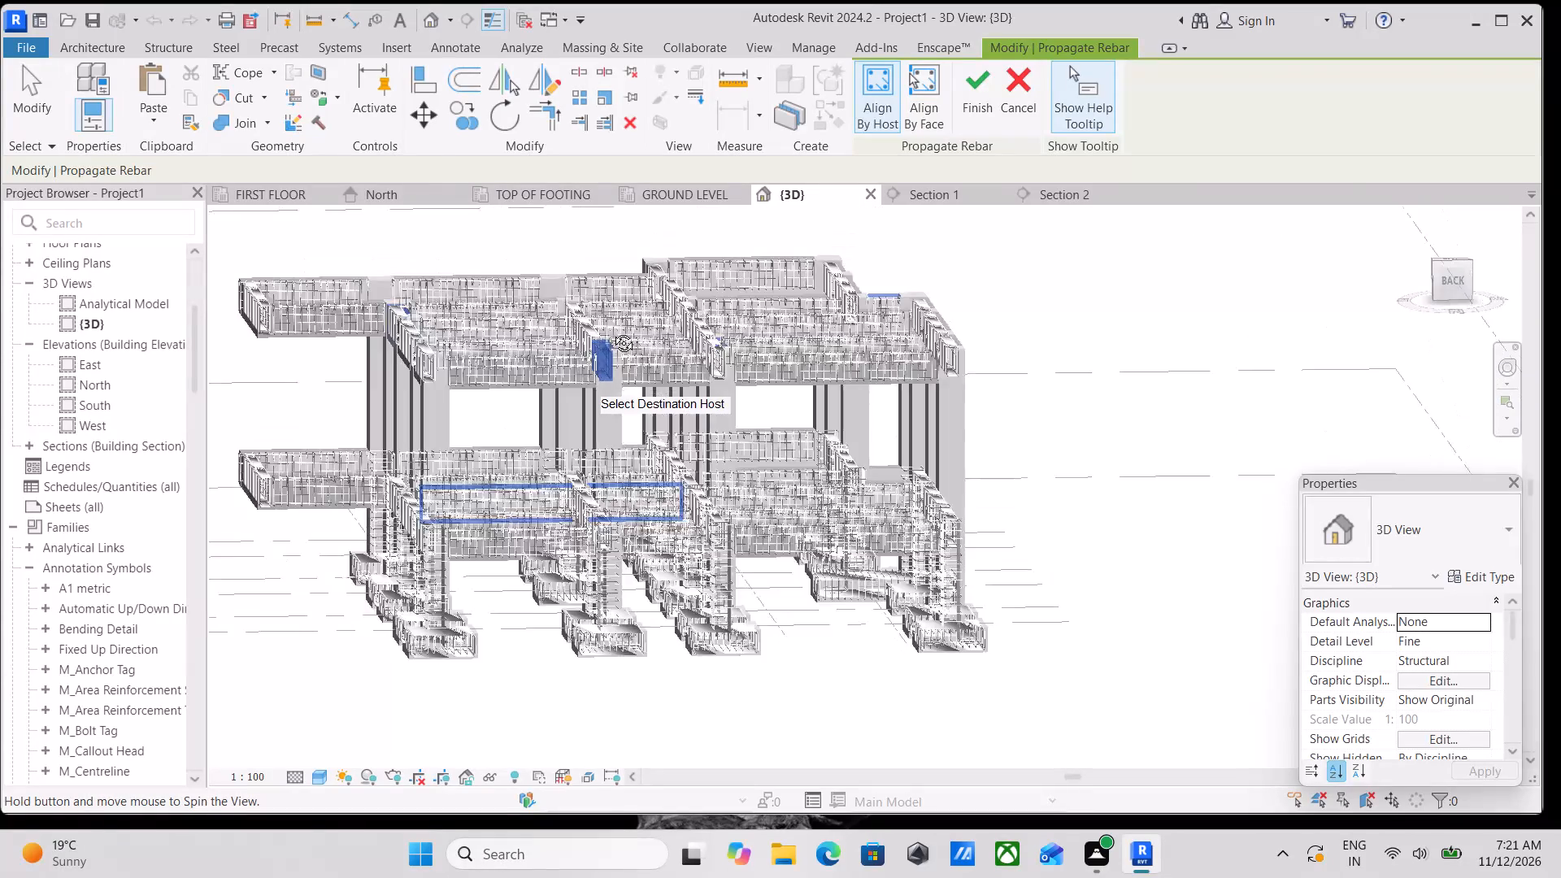
{"action": "middle_click_drag", "start_coordinate": [611, 331], "coordinate": [682, 488], "text": "shift"}
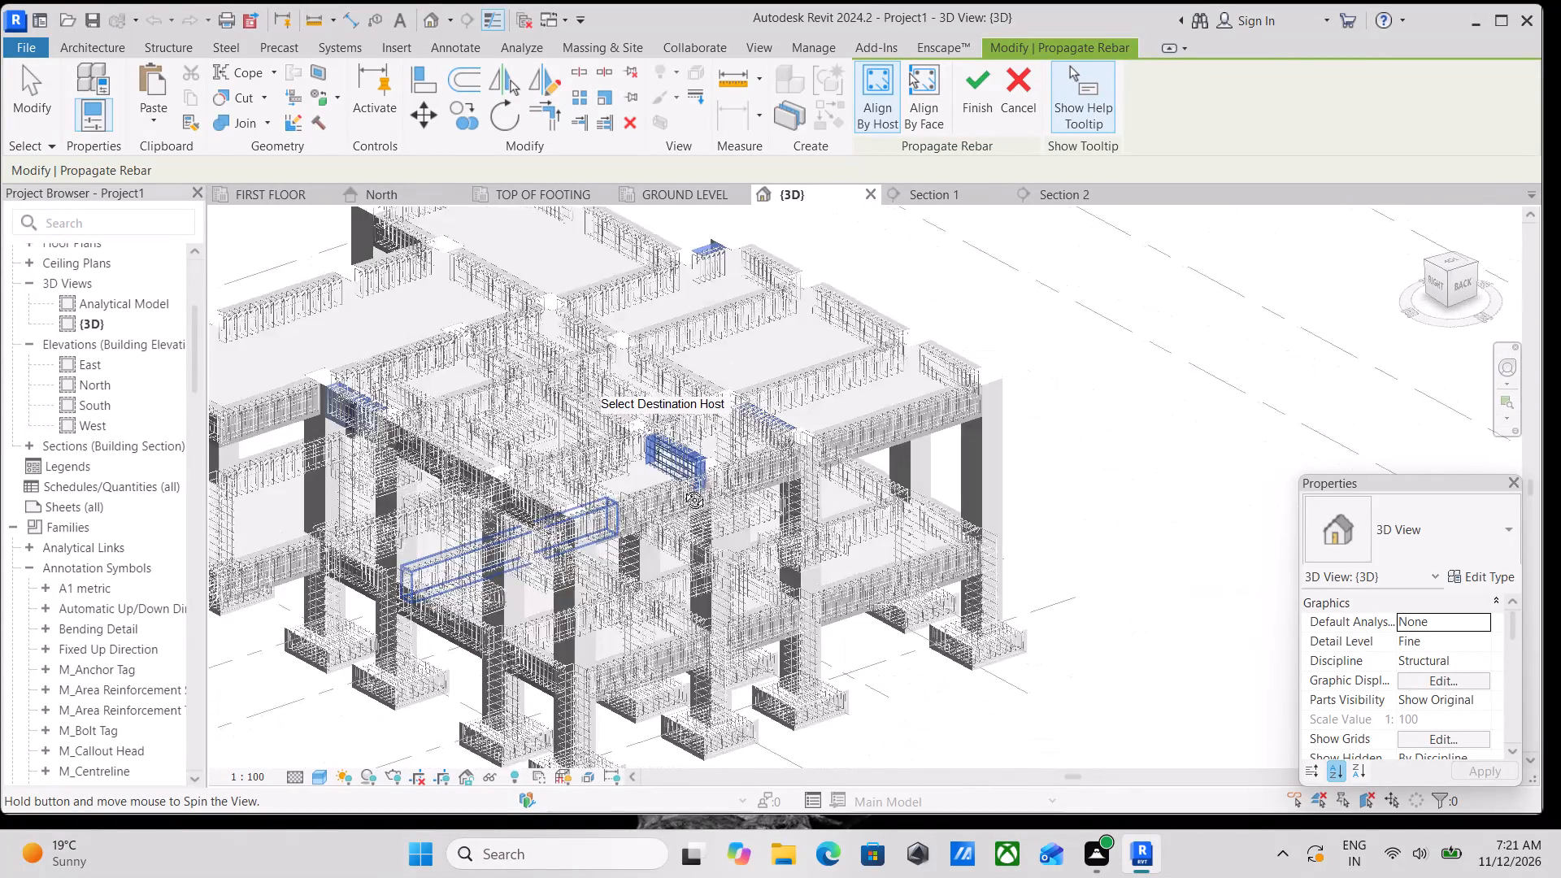
Finish Propagate Rebar for the three selected FIRST FLOOR destination beams.
{"action": "middle_click_drag", "start_coordinate": [682, 488], "coordinate": [679, 489], "text": "shift"}
{"action": "scroll", "coordinate": [683, 496], "scroll_direction": "up", "scroll_amount": 6}
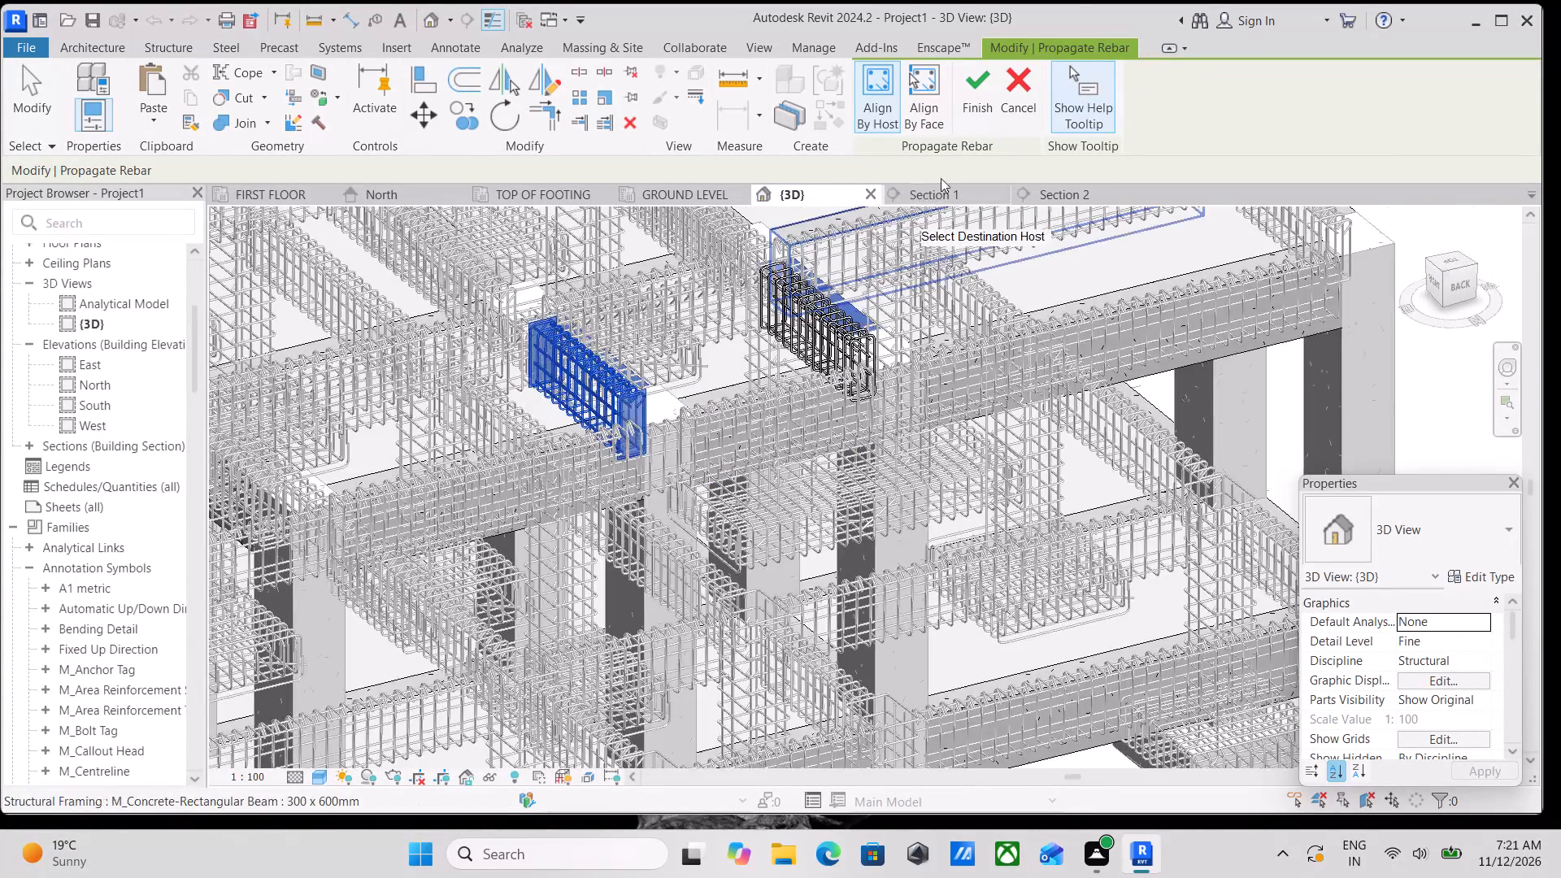
{"action": "left_click", "coordinate": [976, 101]}
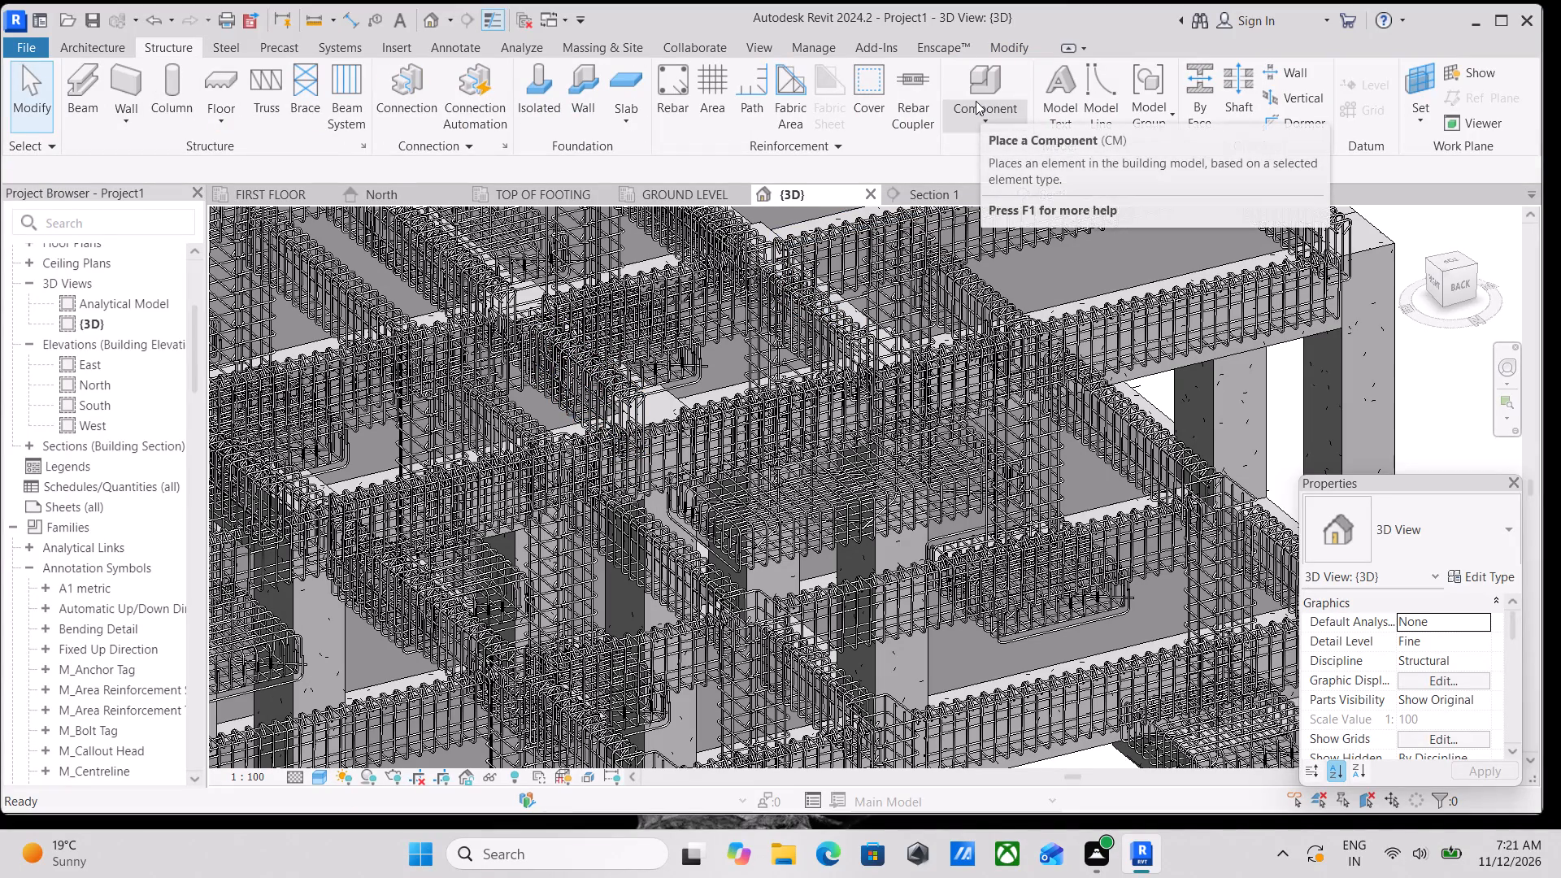
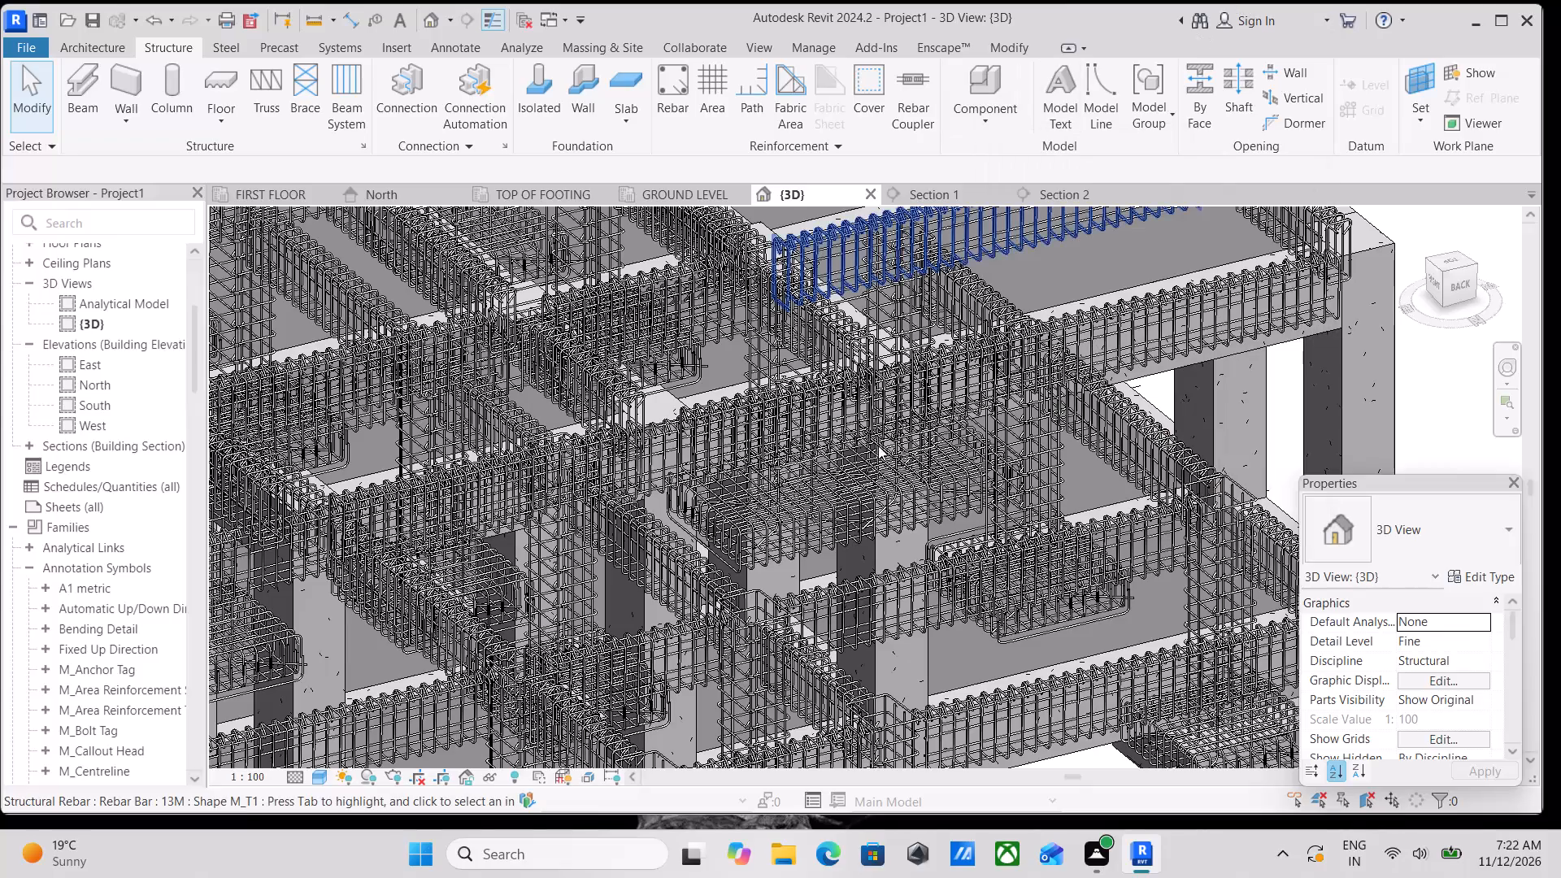
Inspect the FIRST FLOOR frame around its inner beams and column joints to check the propagated beam rebar.
{"action": "scroll", "coordinate": [897, 516], "scroll_direction": "down", "scroll_amount": 4}
{"action": "scroll", "coordinate": [848, 495], "scroll_direction": "up", "scroll_amount": 1}
{"action": "middle_click_drag", "start_coordinate": [888, 459], "coordinate": [970, 572]}
{"action": "scroll", "coordinate": [970, 572], "scroll_direction": "up", "scroll_amount": 1}
{"action": "scroll", "coordinate": [871, 491], "scroll_direction": "up", "scroll_amount": 3}
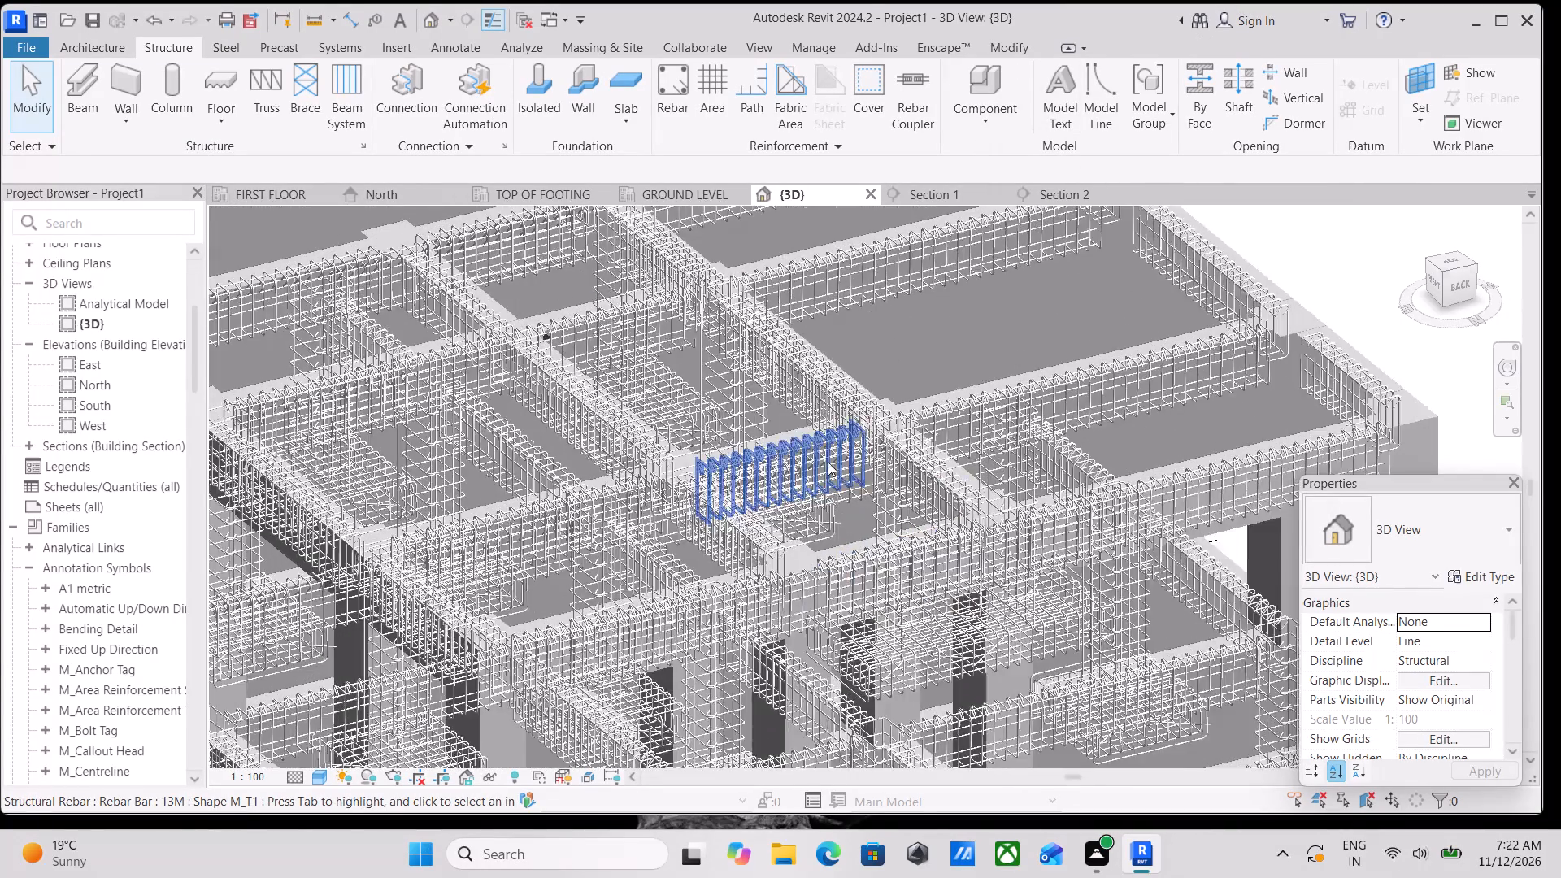
{"action": "scroll", "coordinate": [717, 400], "scroll_direction": "down", "scroll_amount": 5}
{"action": "scroll", "coordinate": [677, 399], "scroll_direction": "up", "scroll_amount": 3}
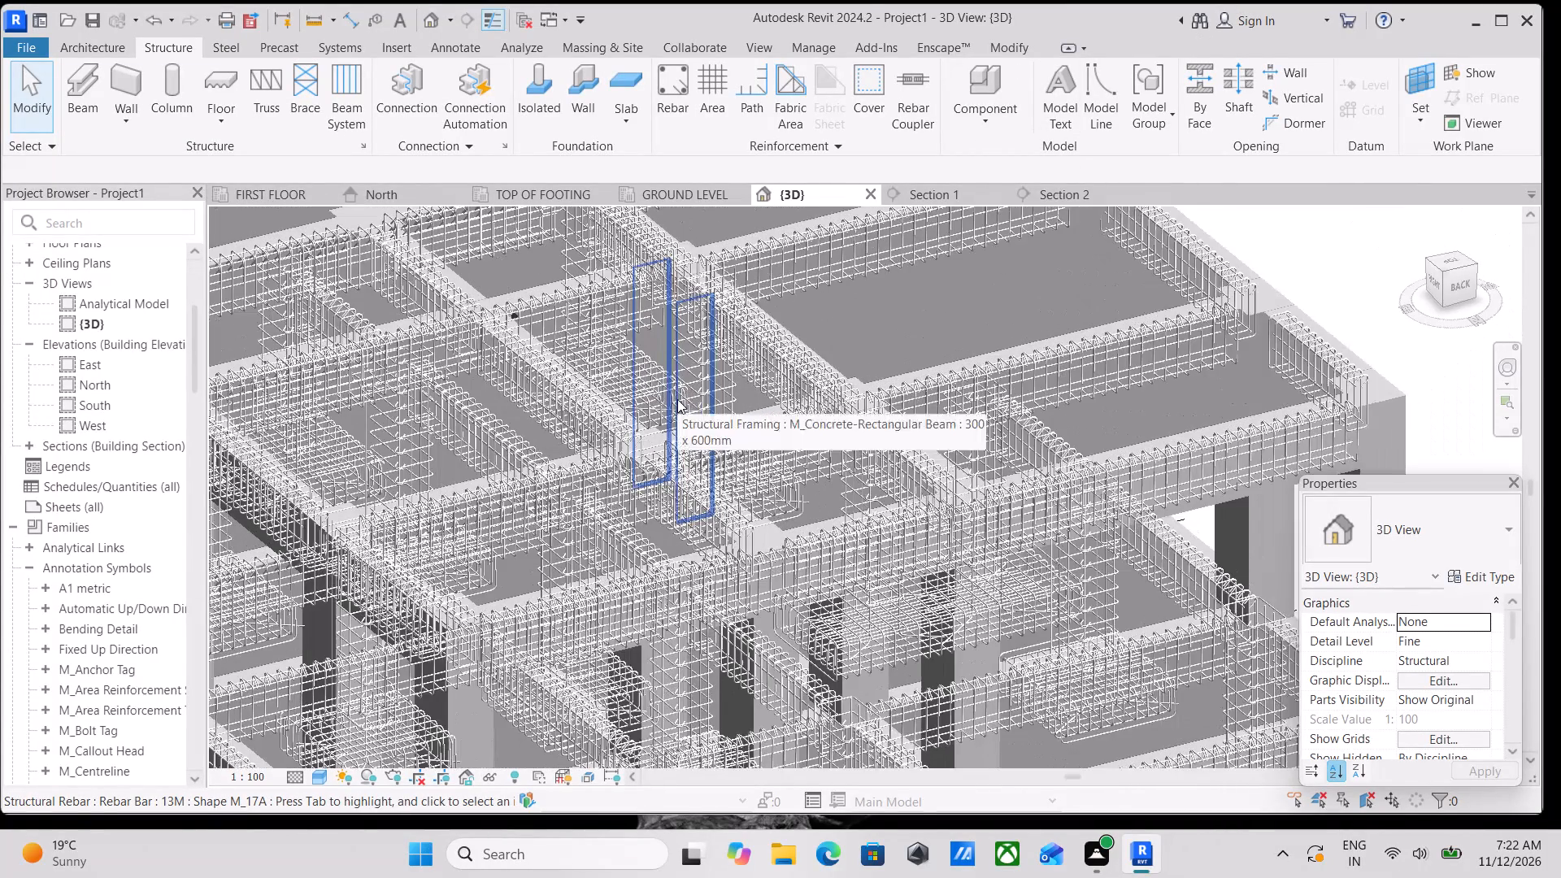
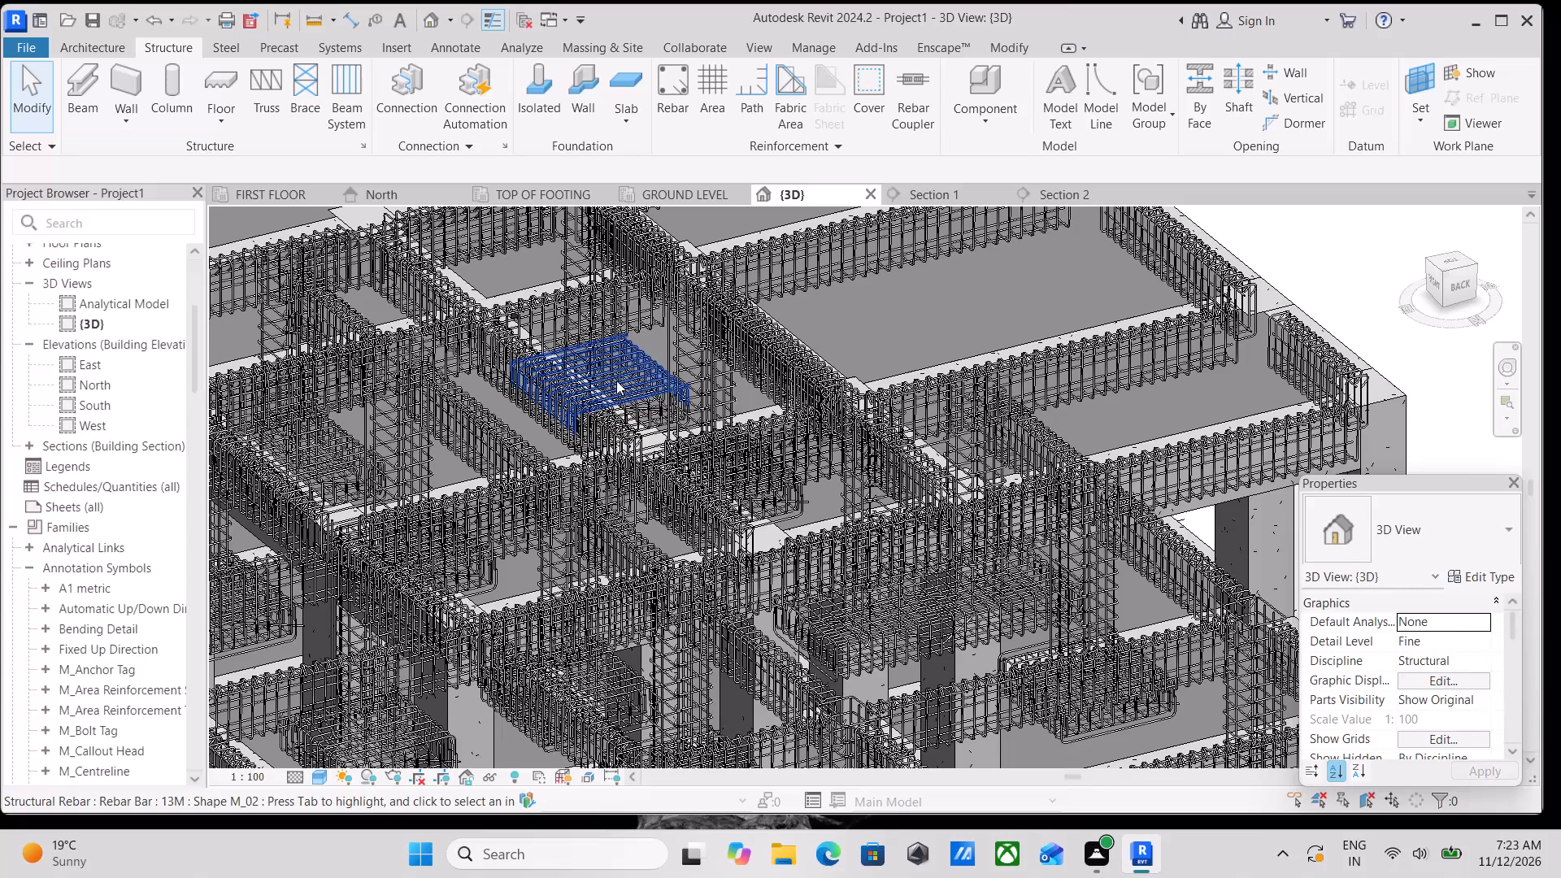
Inspect the propagated rebar in the FIRST FLOOR beams of the outer bays, including the short edge beam between columns.
{"action": "scroll", "coordinate": [616, 380], "scroll_direction": "up", "scroll_amount": 1}
{"action": "scroll", "coordinate": [616, 380], "scroll_direction": "down", "scroll_amount": 3}
{"action": "middle_click_drag", "start_coordinate": [747, 354], "coordinate": [742, 452]}
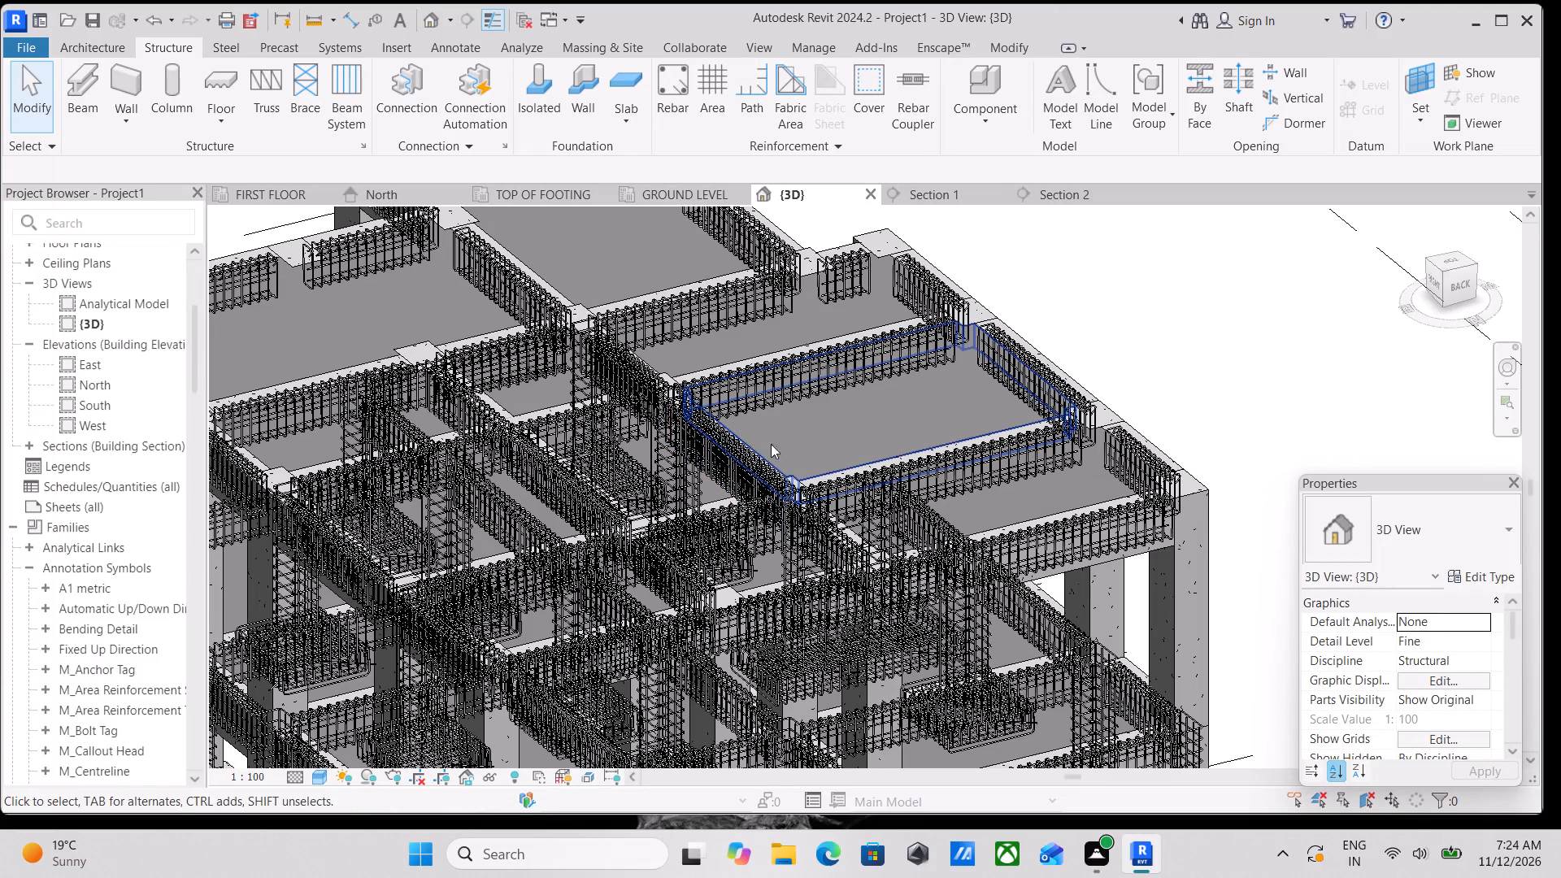
{"action": "scroll", "coordinate": [753, 393], "scroll_direction": "up", "scroll_amount": 2}
{"action": "scroll", "coordinate": [753, 393], "scroll_direction": "down", "scroll_amount": 2}
{"action": "middle_click_drag", "start_coordinate": [753, 393], "coordinate": [789, 542]}
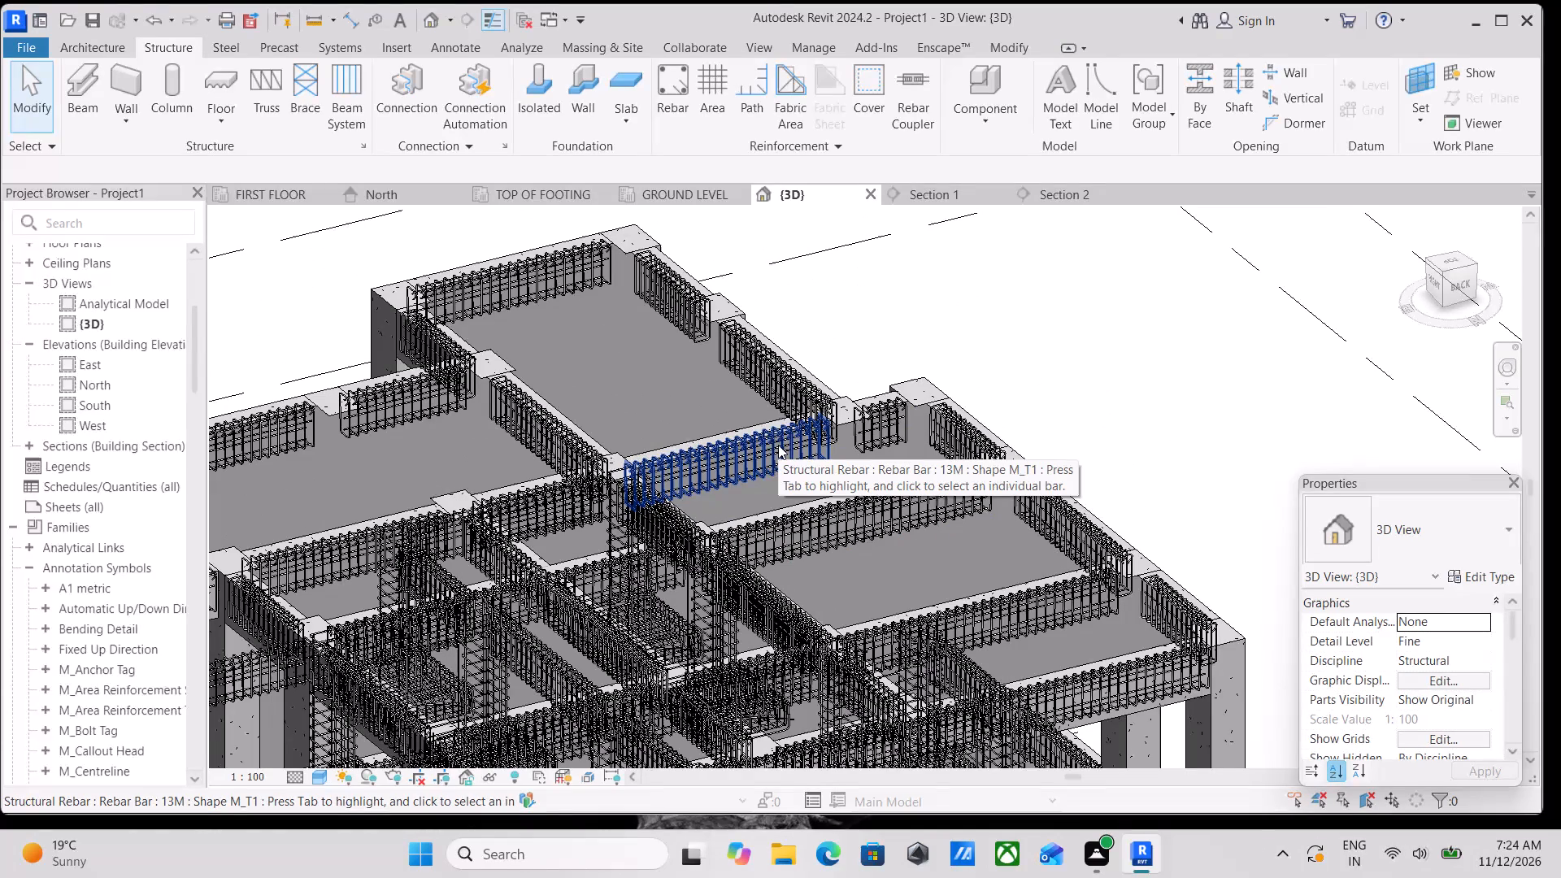
{"action": "scroll", "coordinate": [778, 445], "scroll_direction": "up", "scroll_amount": 3}
{"action": "scroll", "coordinate": [778, 445], "scroll_direction": "down", "scroll_amount": 2}
{"action": "middle_click_drag", "start_coordinate": [807, 429], "coordinate": [804, 461]}
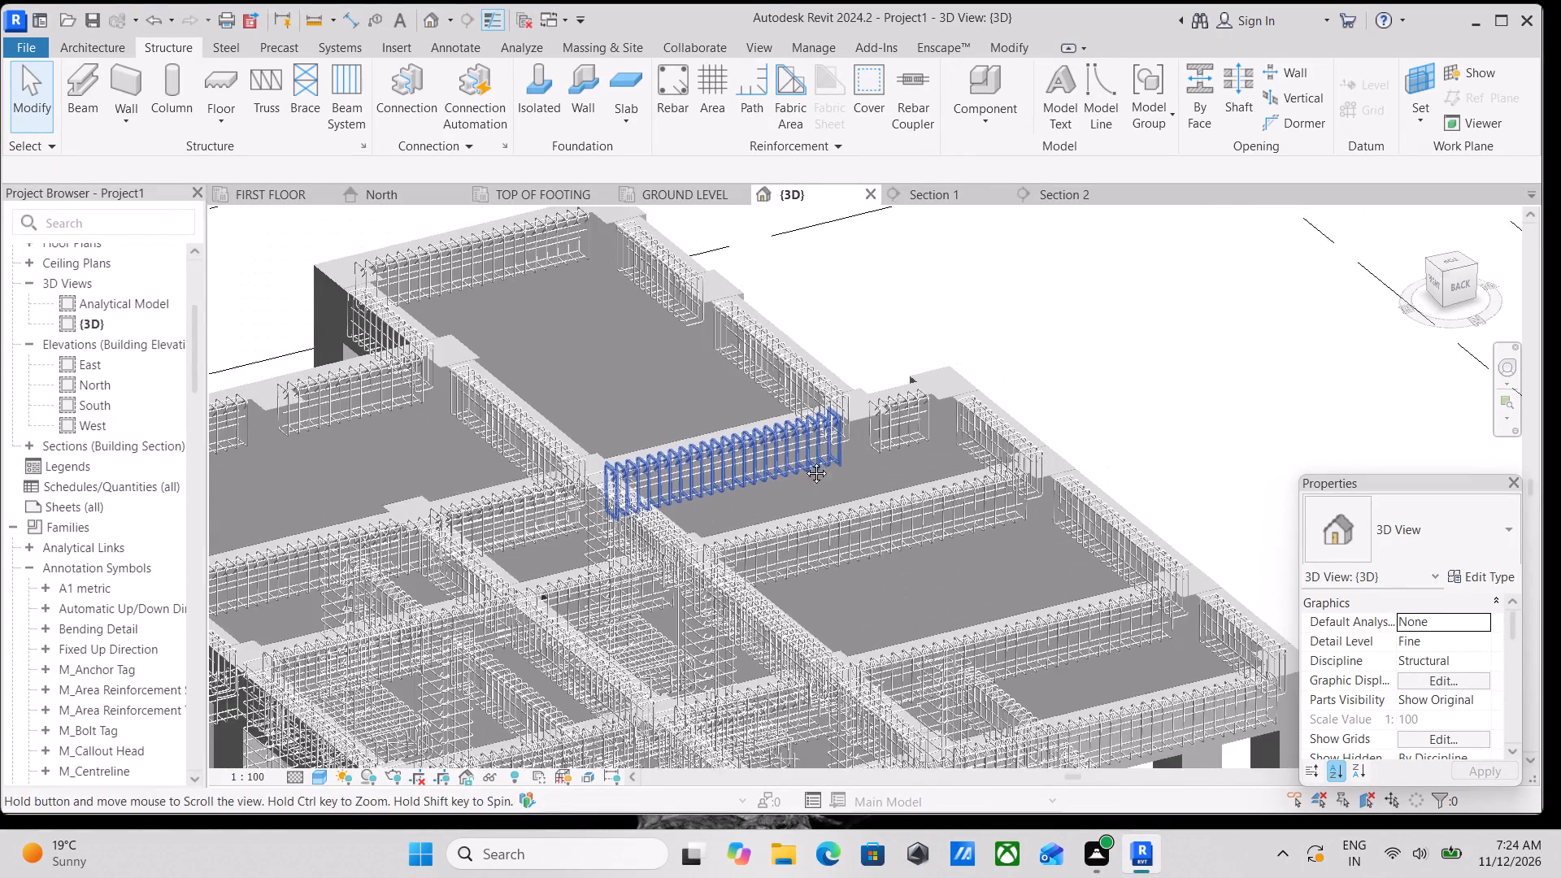
{"action": "middle_click_drag", "start_coordinate": [804, 461], "coordinate": [805, 462]}
{"action": "scroll", "coordinate": [885, 407], "scroll_direction": "up", "scroll_amount": 10}
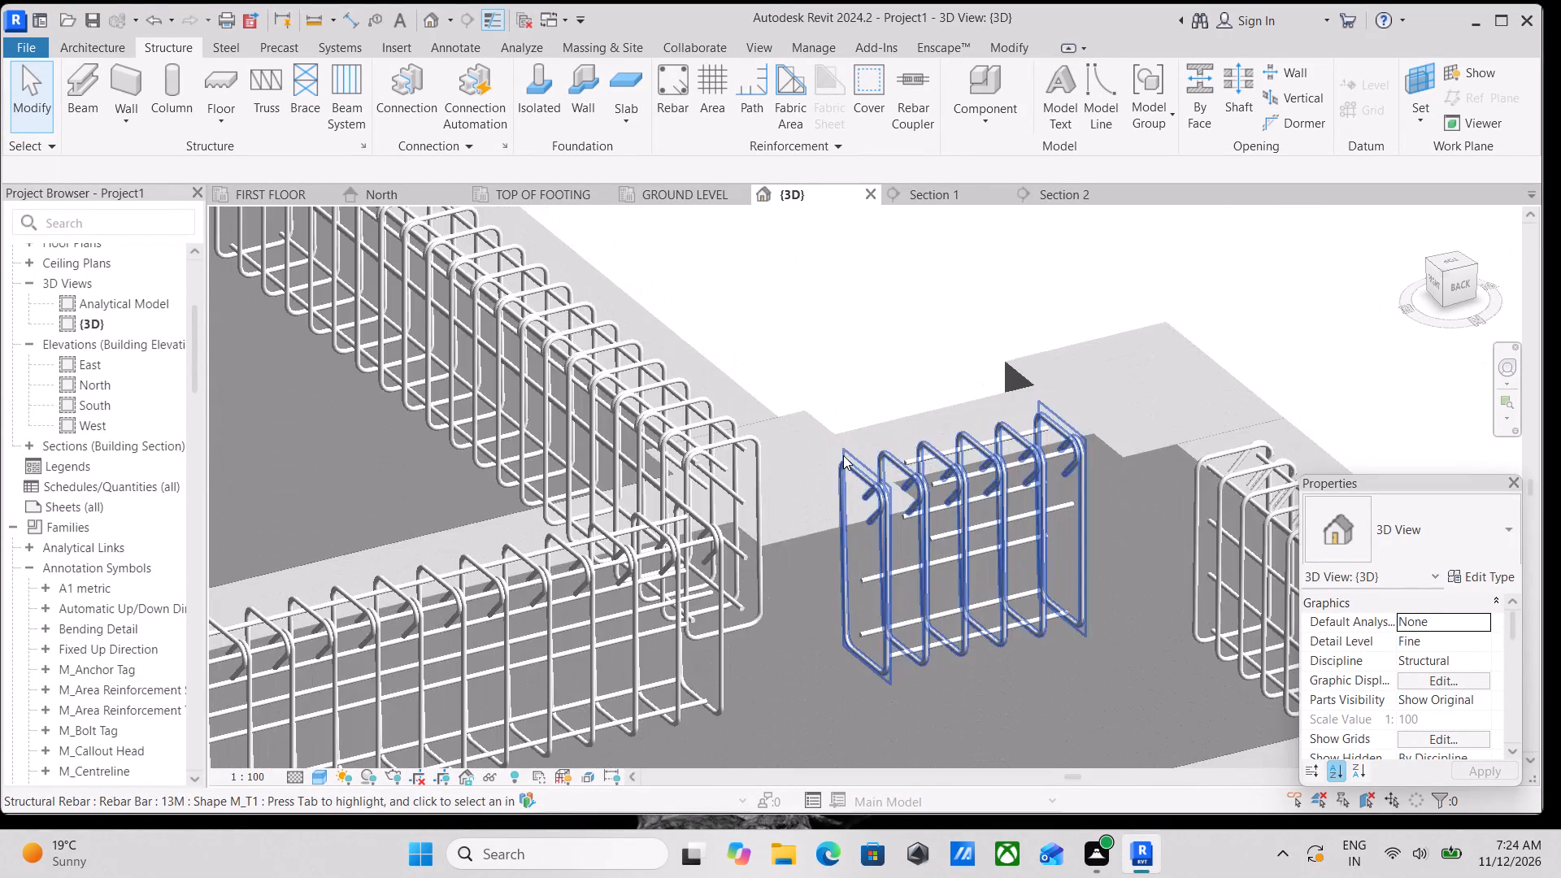
{"action": "scroll", "coordinate": [843, 455], "scroll_direction": "down", "scroll_amount": 15}
{"action": "middle_click_drag", "start_coordinate": [754, 522], "coordinate": [924, 416]}
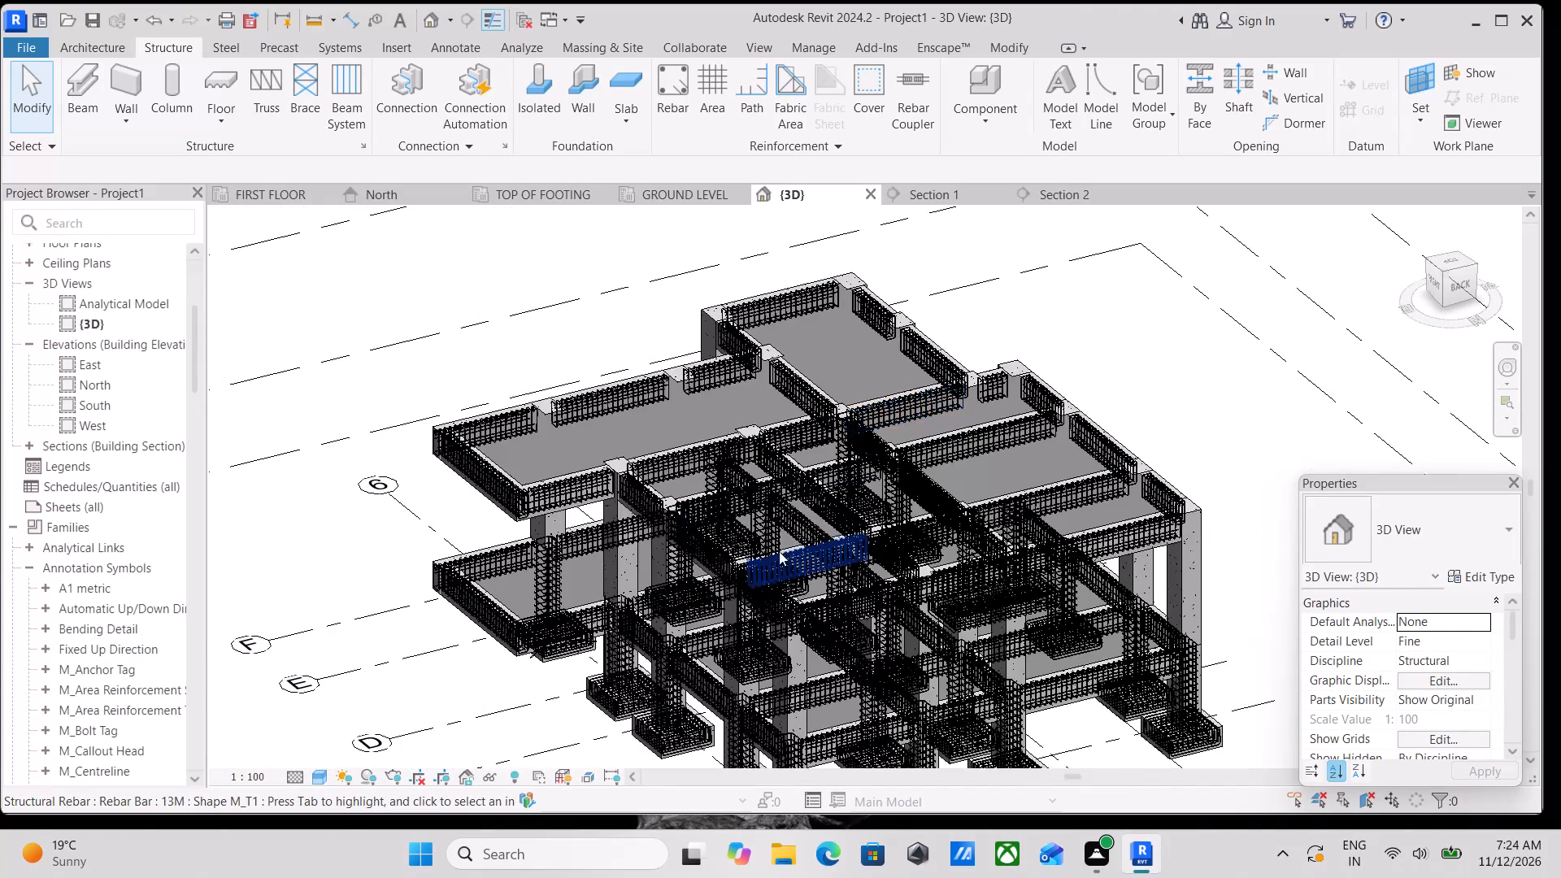
Select all instances of the 13M rebar from one FIRST FLOOR beam stirrup set and temporarily hide them in the 3D view.
{"action": "scroll", "coordinate": [791, 585], "scroll_direction": "up", "scroll_amount": 3}
{"action": "left_click", "coordinate": [801, 554]}
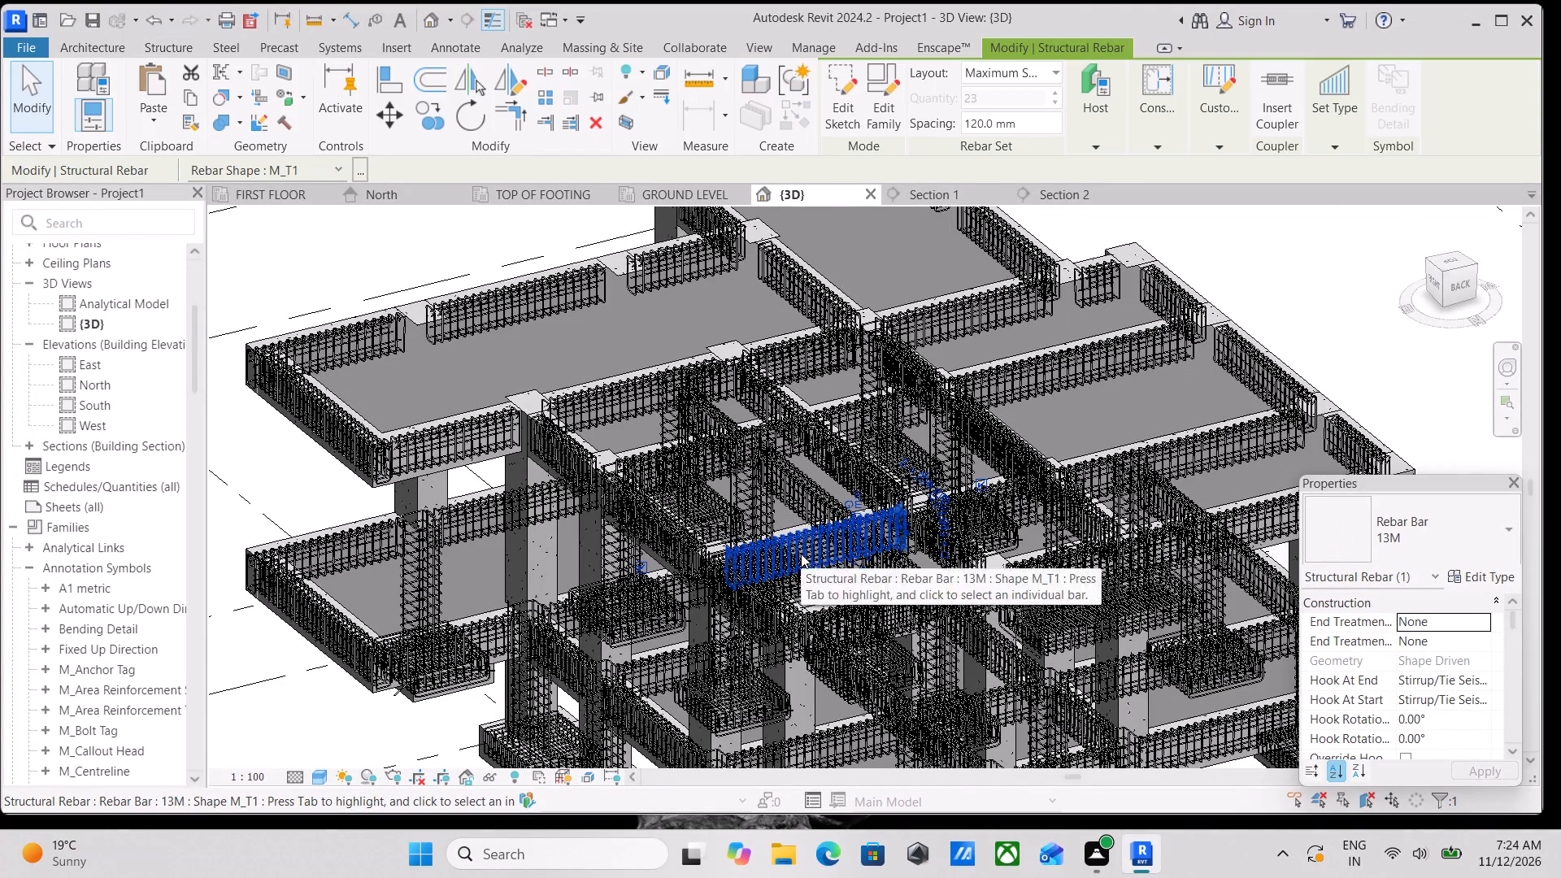
{"action": "type", "text": "sa"}
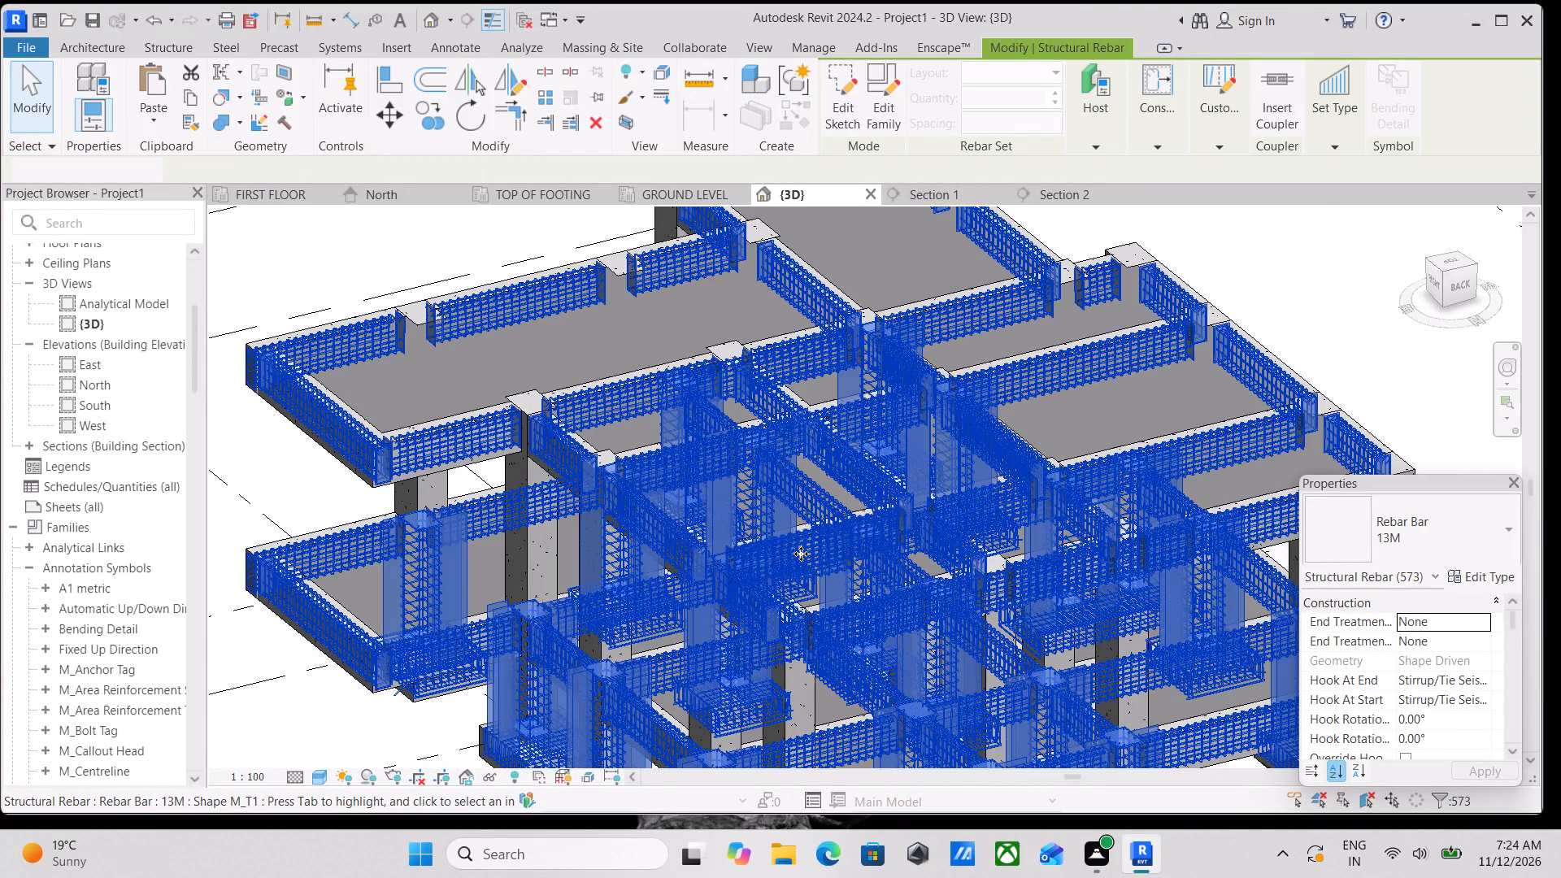
{"action": "type", "text": "hh"}
Examine the bare concrete frame, checking the FIRST FLOOR slabs, beams and column joints without reinforcement.
{"action": "scroll", "coordinate": [802, 550], "scroll_direction": "down", "scroll_amount": 3}
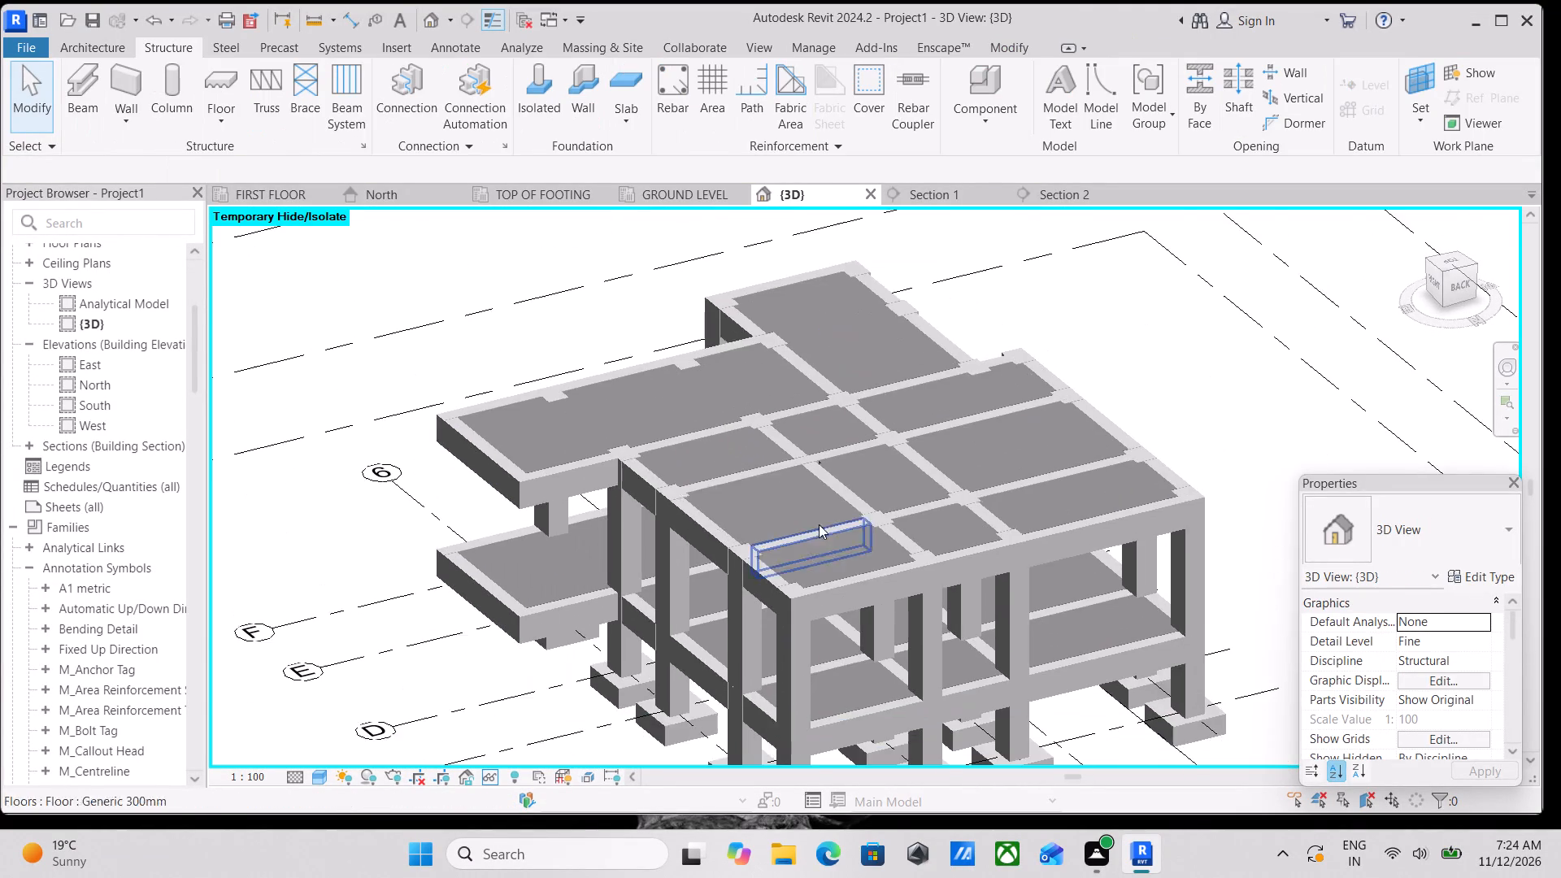
{"action": "middle_click_drag", "start_coordinate": [823, 519], "coordinate": [666, 480]}
{"action": "scroll", "coordinate": [812, 428], "scroll_direction": "down", "scroll_amount": 3}
{"action": "middle_click_drag", "start_coordinate": [784, 462], "coordinate": [814, 388]}
{"action": "scroll", "coordinate": [795, 413], "scroll_direction": "up", "scroll_amount": 4}
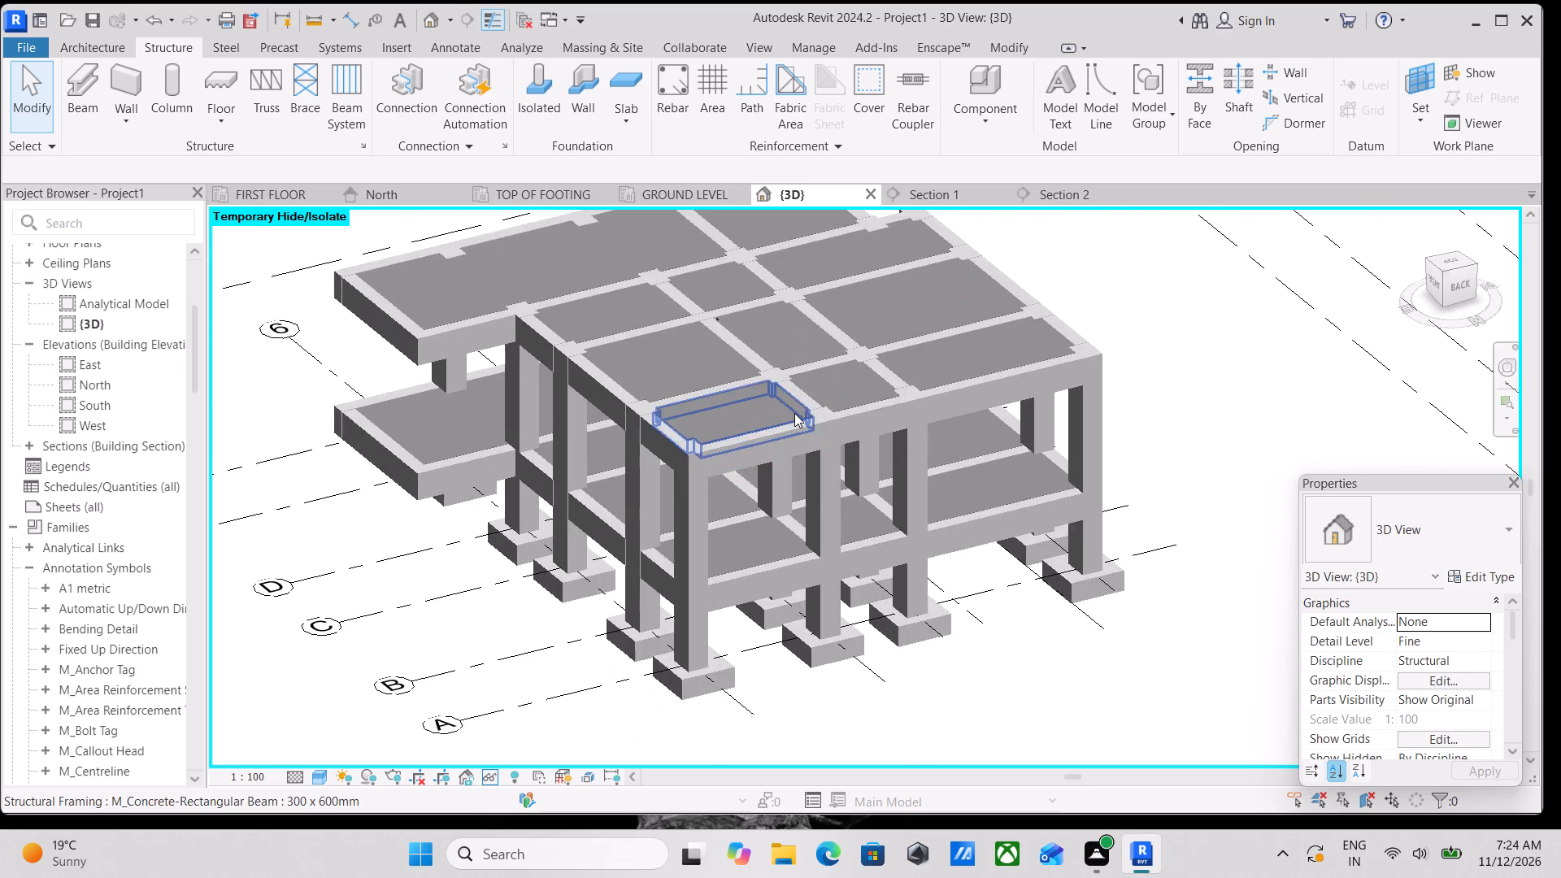
{"action": "scroll", "coordinate": [794, 413], "scroll_direction": "up", "scroll_amount": 4}
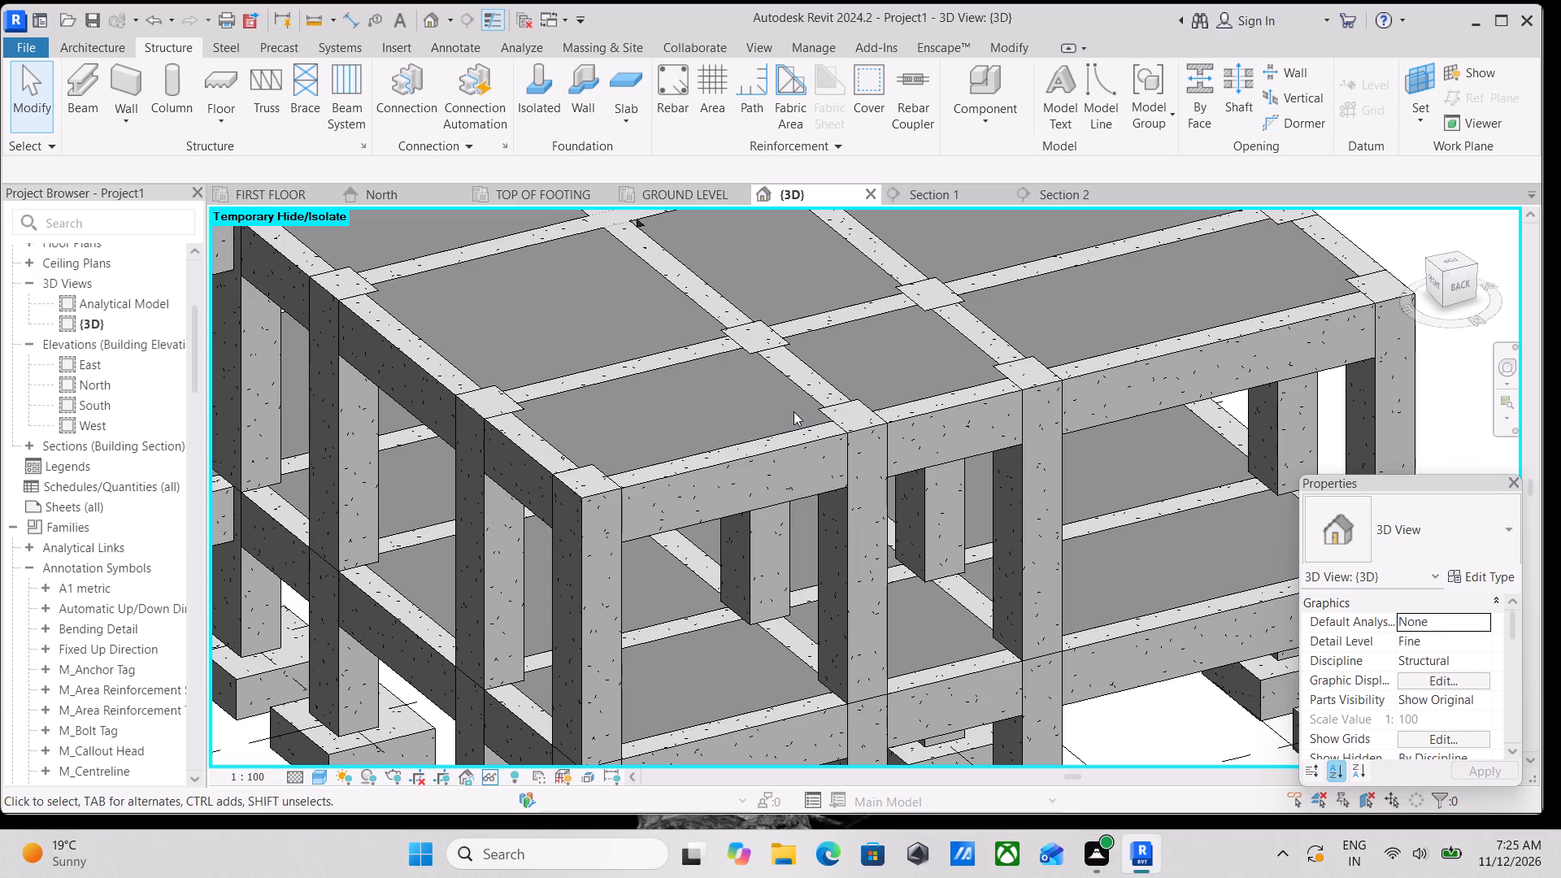
{"action": "scroll", "coordinate": [740, 402], "scroll_direction": "down", "scroll_amount": 5}
{"action": "middle_click_drag", "start_coordinate": [746, 406], "coordinate": [767, 371]}
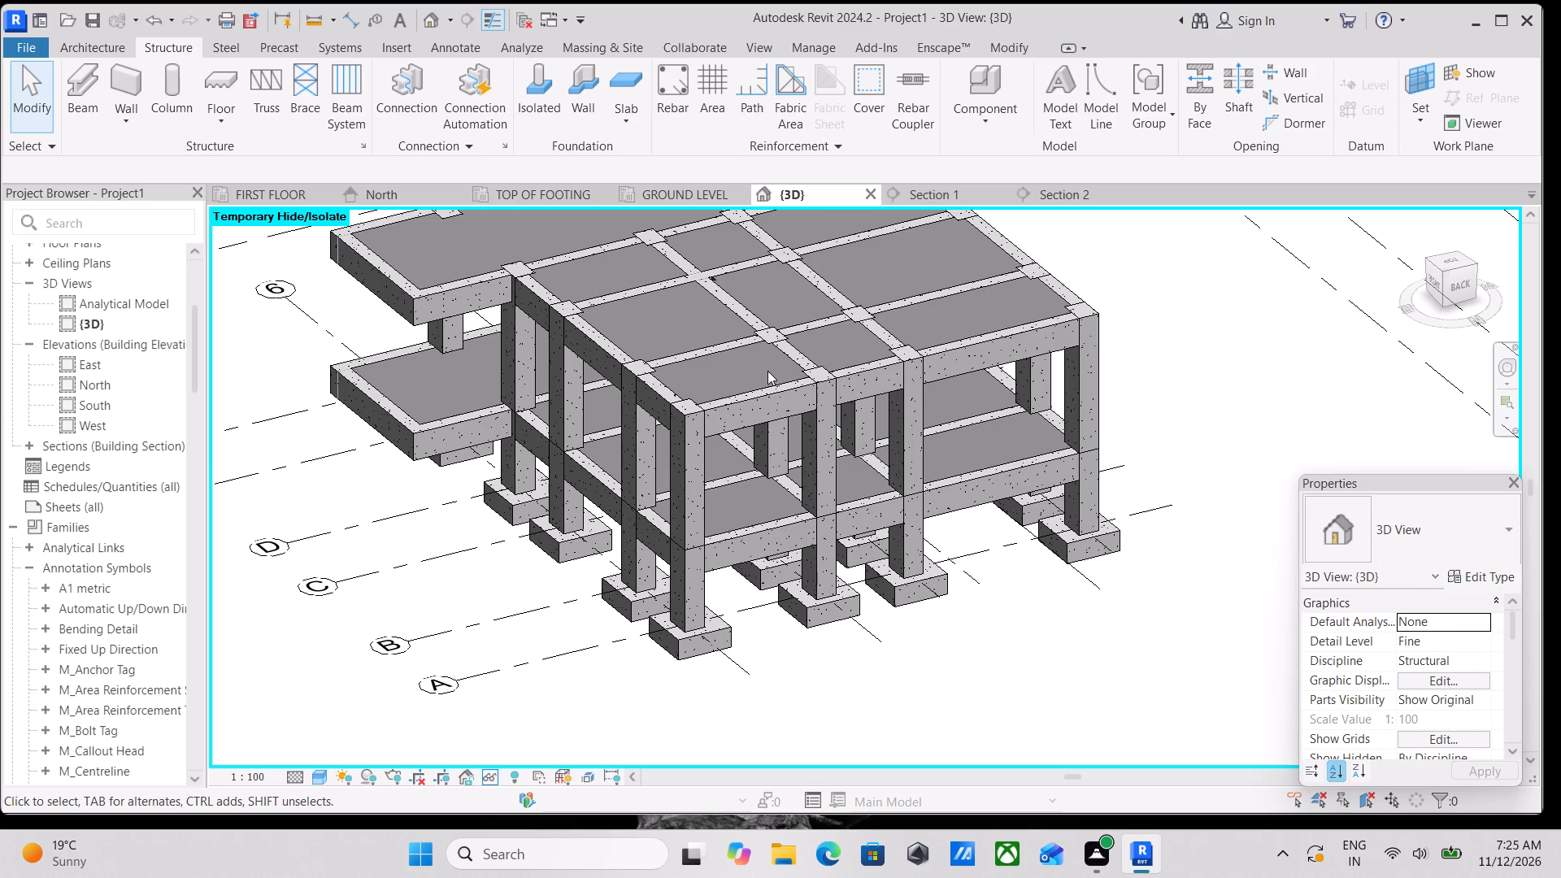
{"action": "scroll", "coordinate": [767, 371], "scroll_direction": "up", "scroll_amount": 1}
{"action": "scroll", "coordinate": [776, 348], "scroll_direction": "down", "scroll_amount": 3}
{"action": "middle_click_drag", "start_coordinate": [771, 360], "coordinate": [772, 394]}
{"action": "scroll", "coordinate": [772, 394], "scroll_direction": "down", "scroll_amount": 1}
{"action": "scroll", "coordinate": [769, 393], "scroll_direction": "up", "scroll_amount": 4}
{"action": "scroll", "coordinate": [772, 363], "scroll_direction": "down", "scroll_amount": 7}
{"action": "scroll", "coordinate": [773, 367], "scroll_direction": "up", "scroll_amount": 11}
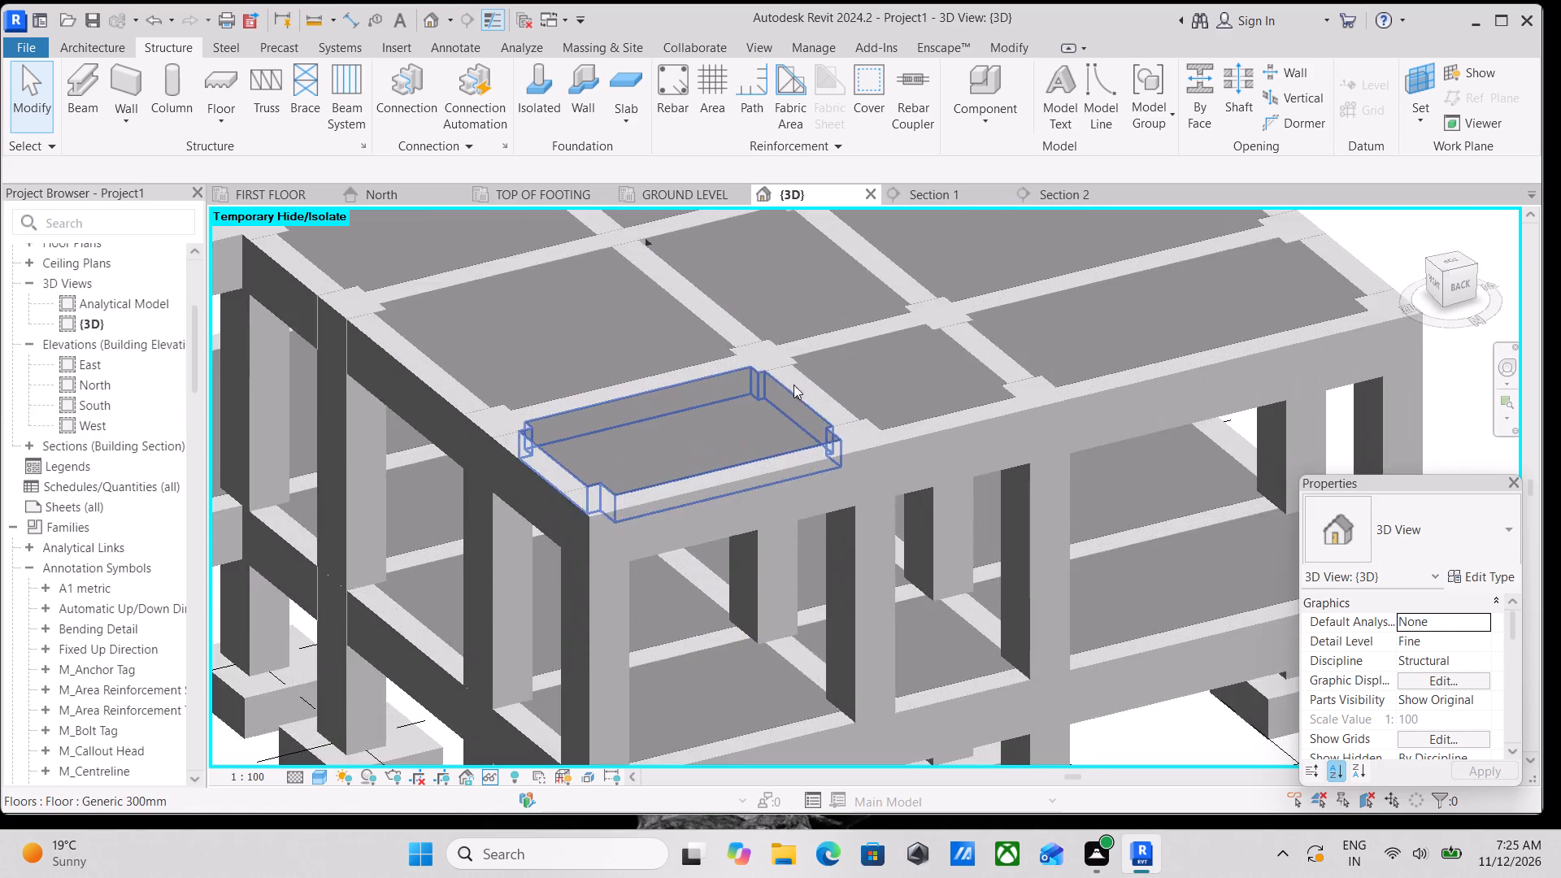
{"action": "scroll", "coordinate": [799, 377], "scroll_direction": "down", "scroll_amount": 4}
{"action": "scroll", "coordinate": [794, 377], "scroll_direction": "up", "scroll_amount": 10}
{"action": "scroll", "coordinate": [785, 386], "scroll_direction": "down", "scroll_amount": 6}
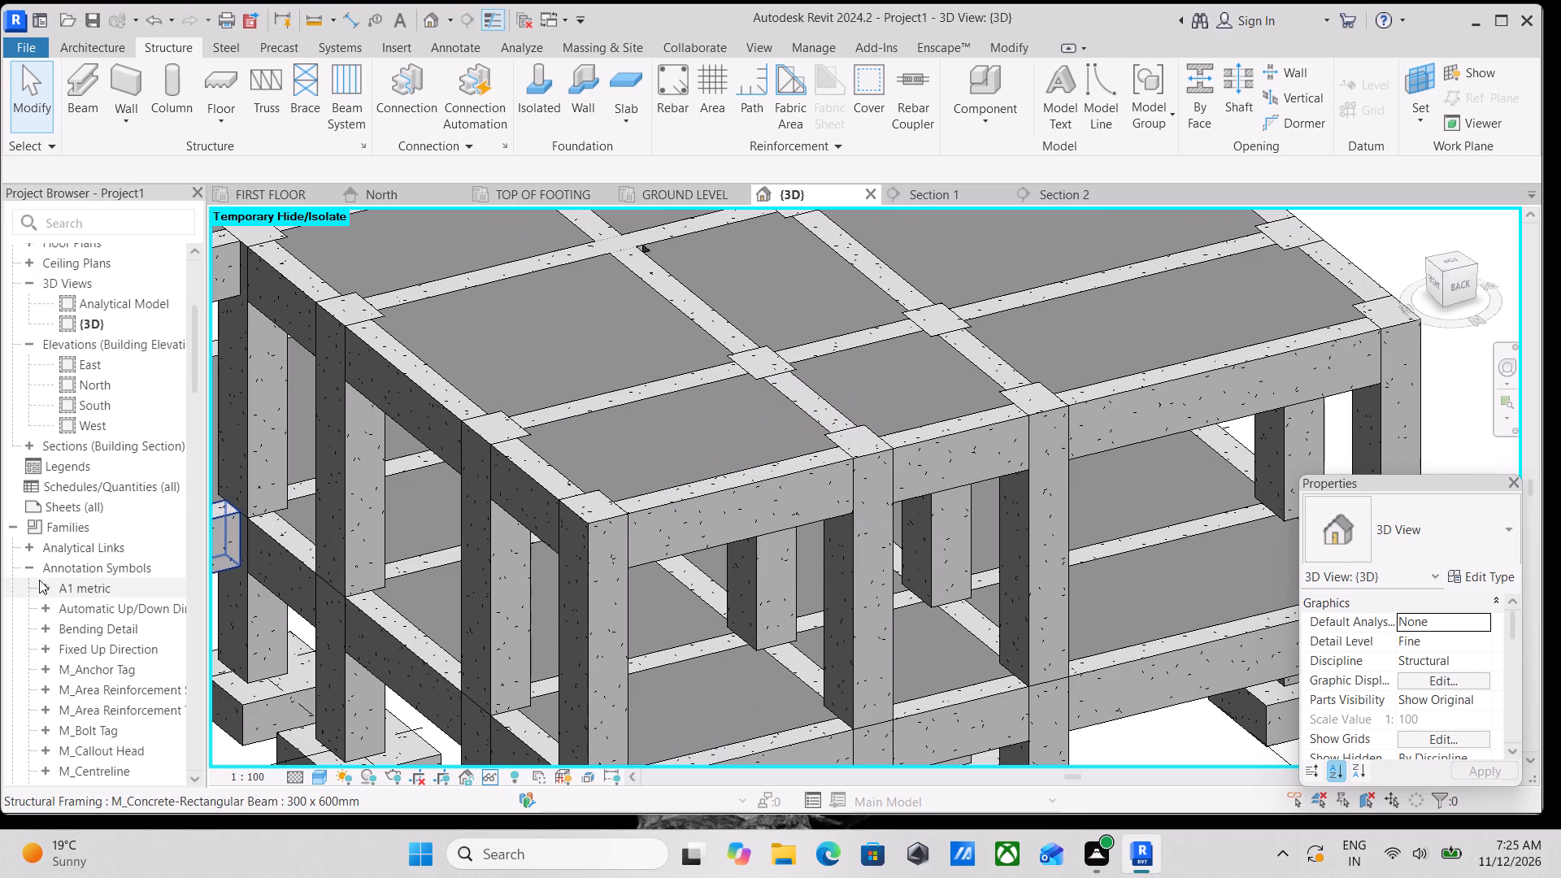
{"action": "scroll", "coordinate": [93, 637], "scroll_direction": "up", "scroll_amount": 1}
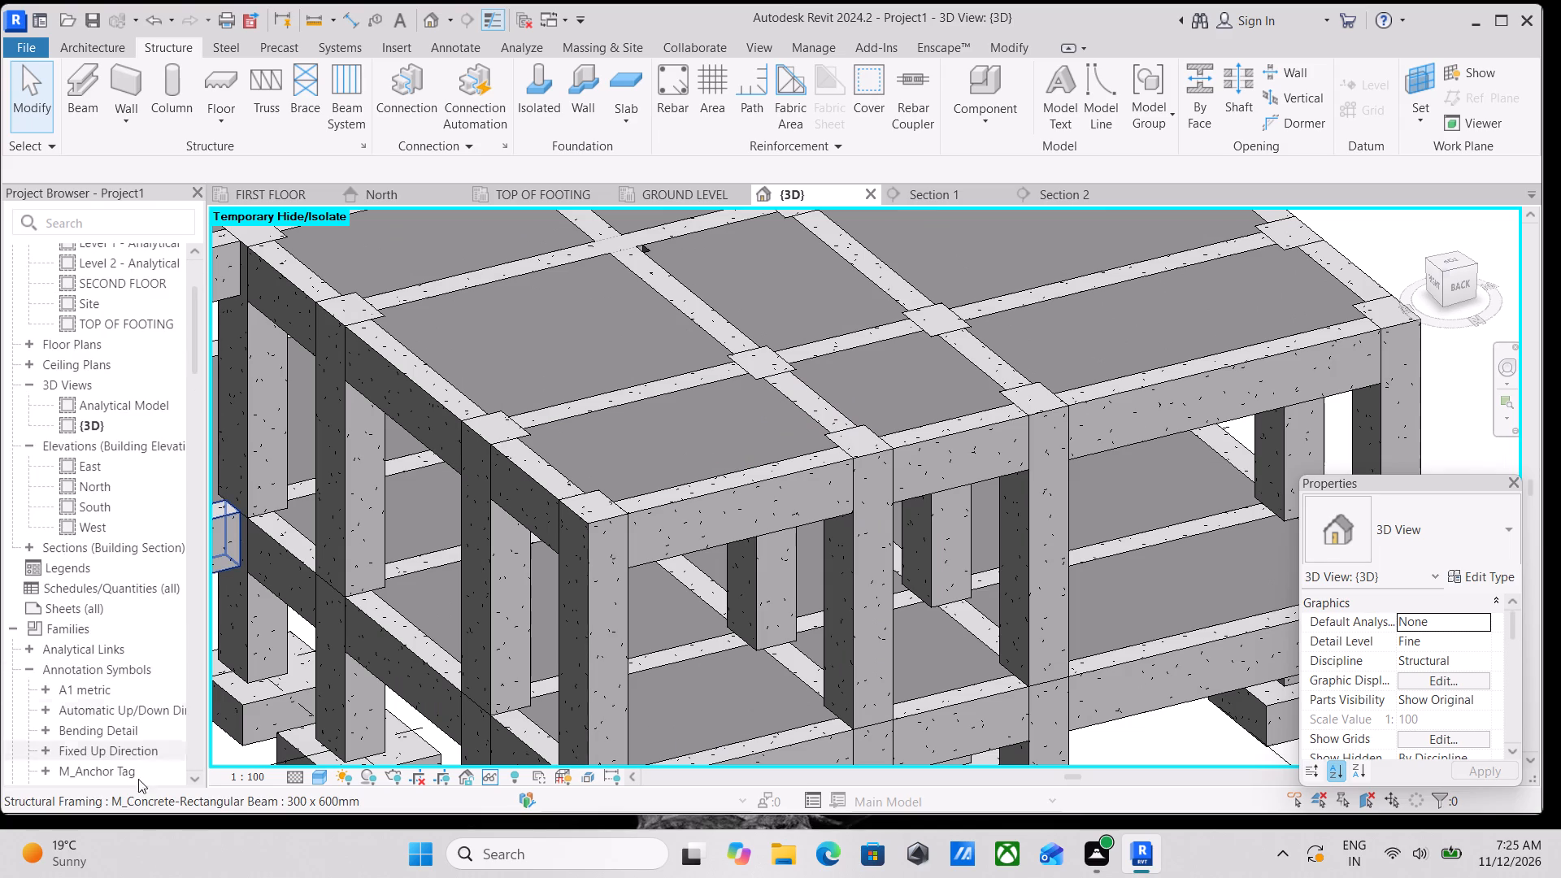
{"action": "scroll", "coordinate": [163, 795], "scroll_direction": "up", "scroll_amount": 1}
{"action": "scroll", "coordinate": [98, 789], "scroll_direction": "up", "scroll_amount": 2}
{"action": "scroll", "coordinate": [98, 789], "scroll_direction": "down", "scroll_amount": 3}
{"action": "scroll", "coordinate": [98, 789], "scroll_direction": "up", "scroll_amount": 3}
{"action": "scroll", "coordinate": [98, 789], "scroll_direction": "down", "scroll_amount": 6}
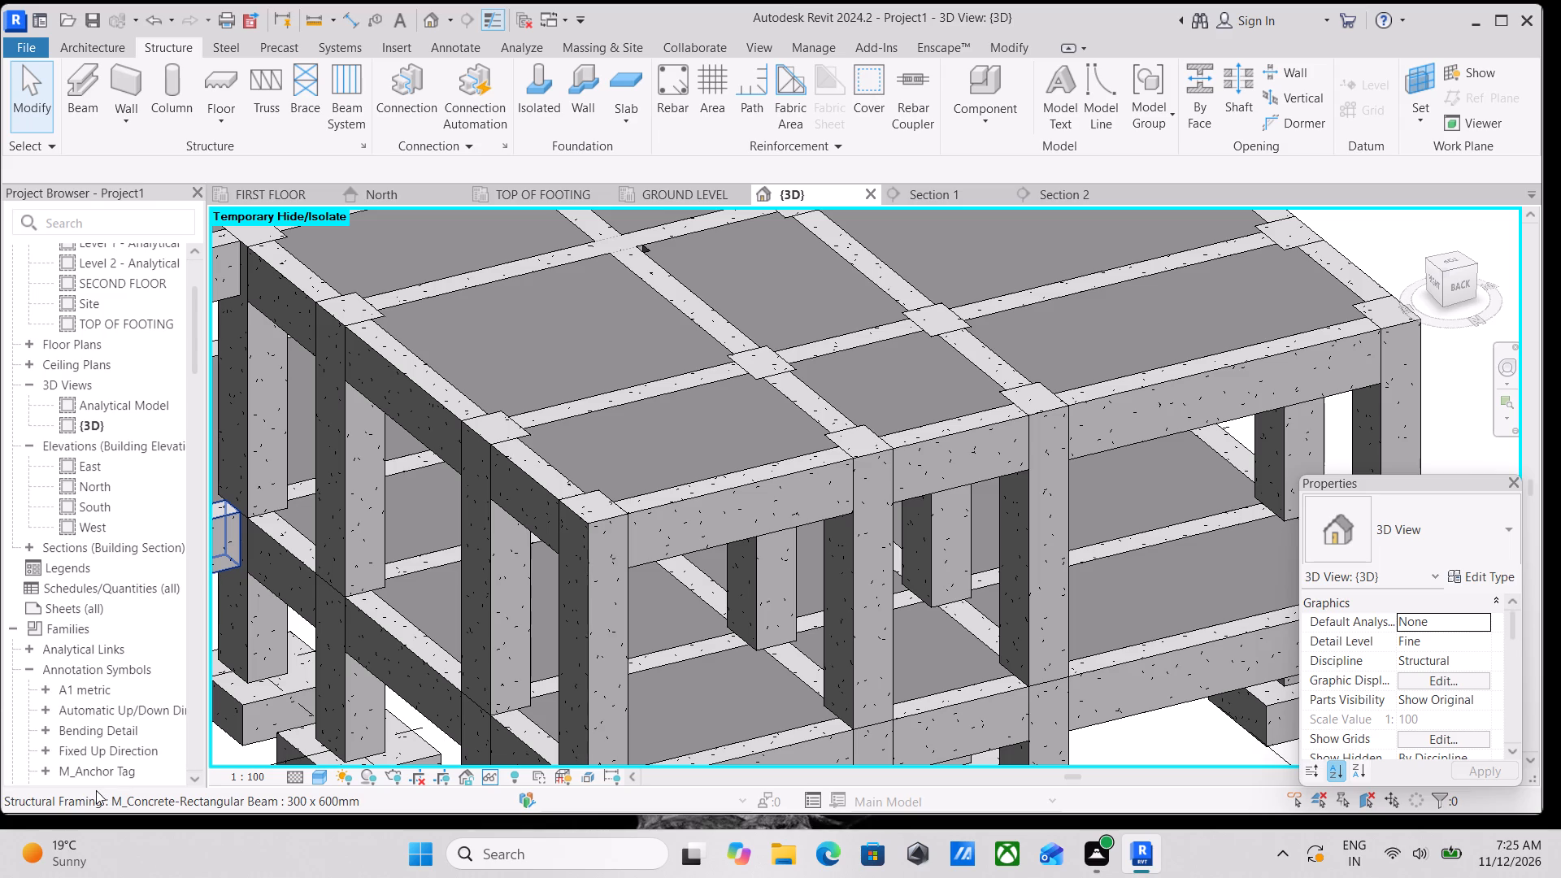
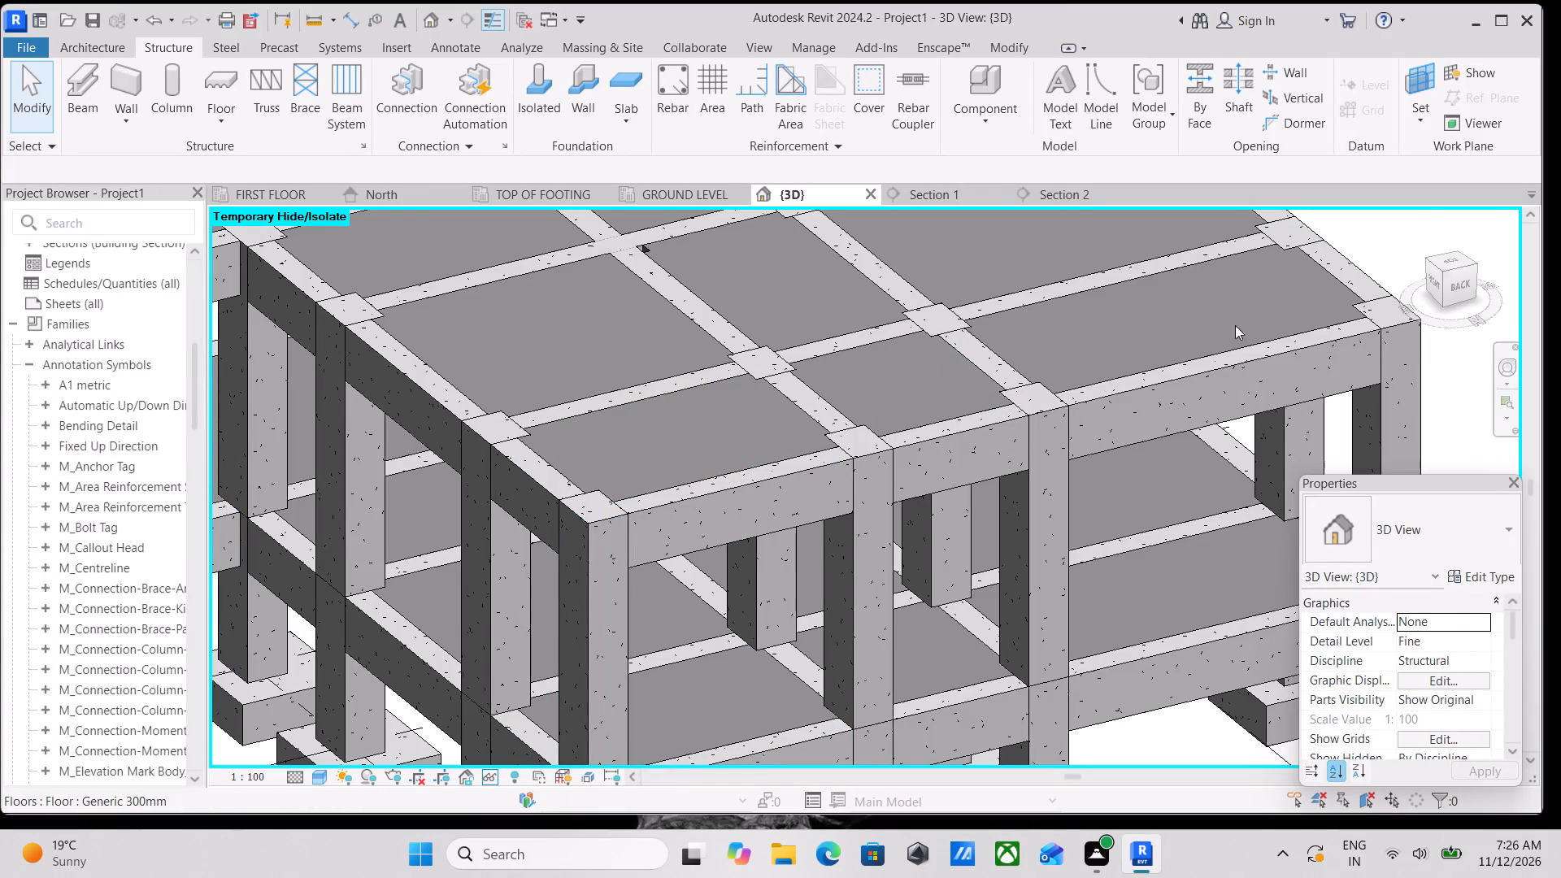
From the straight-on back view, select the FIRST FLOOR slabs, beams and the columns below them, and copy them to the clipboard.
{"action": "left_click", "coordinate": [1463, 280]}
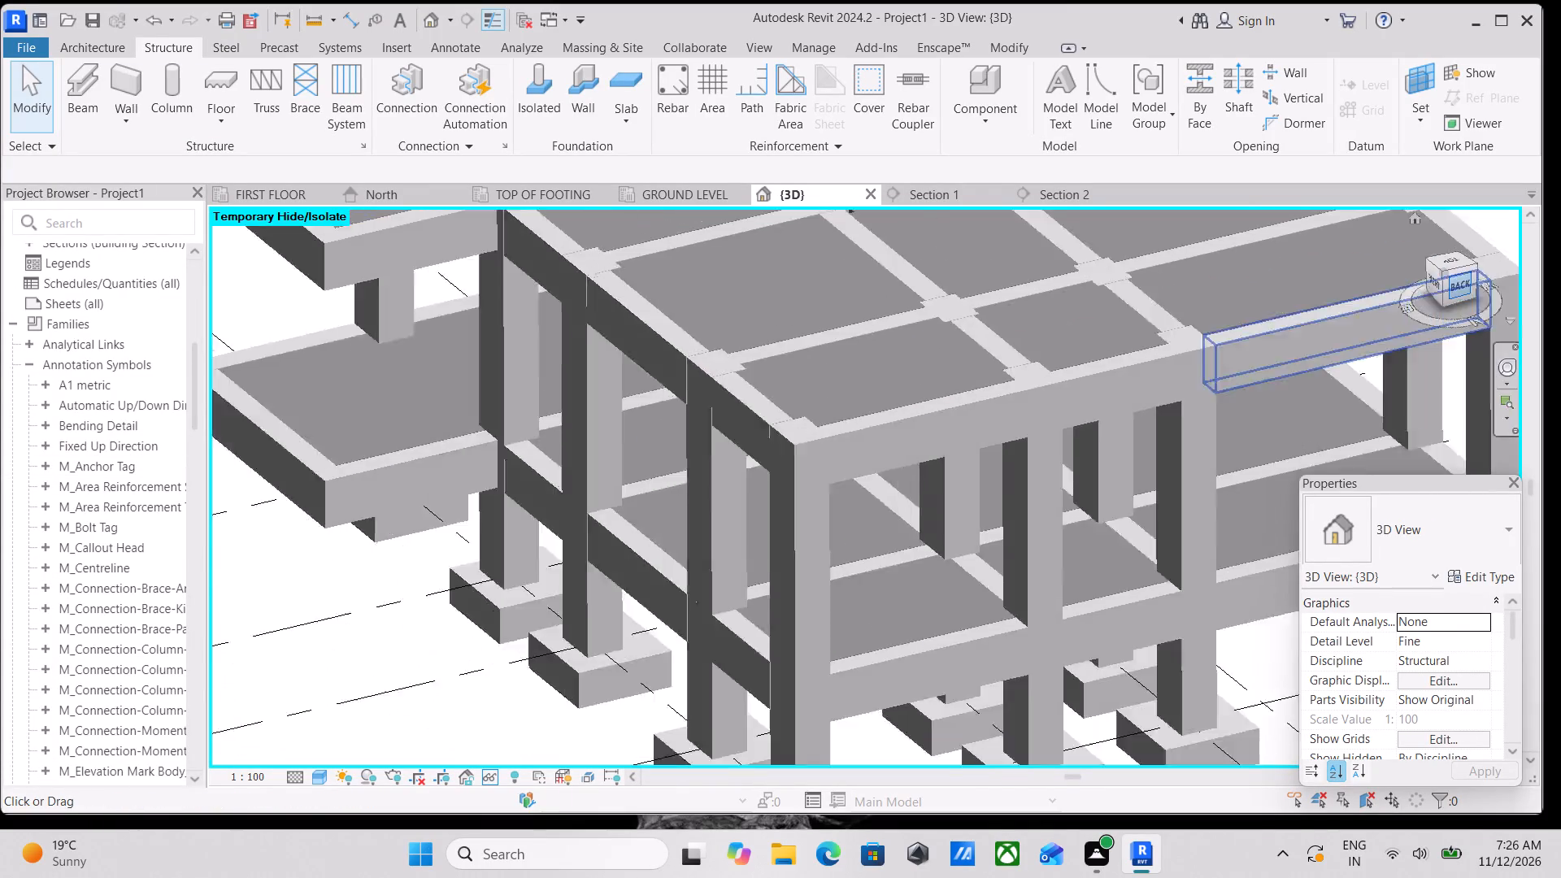
{"action": "scroll", "coordinate": [1140, 420], "scroll_direction": "up", "scroll_amount": 4}
{"action": "scroll", "coordinate": [861, 461], "scroll_direction": "up", "scroll_amount": 1}
{"action": "middle_click_drag", "start_coordinate": [865, 457], "coordinate": [972, 332]}
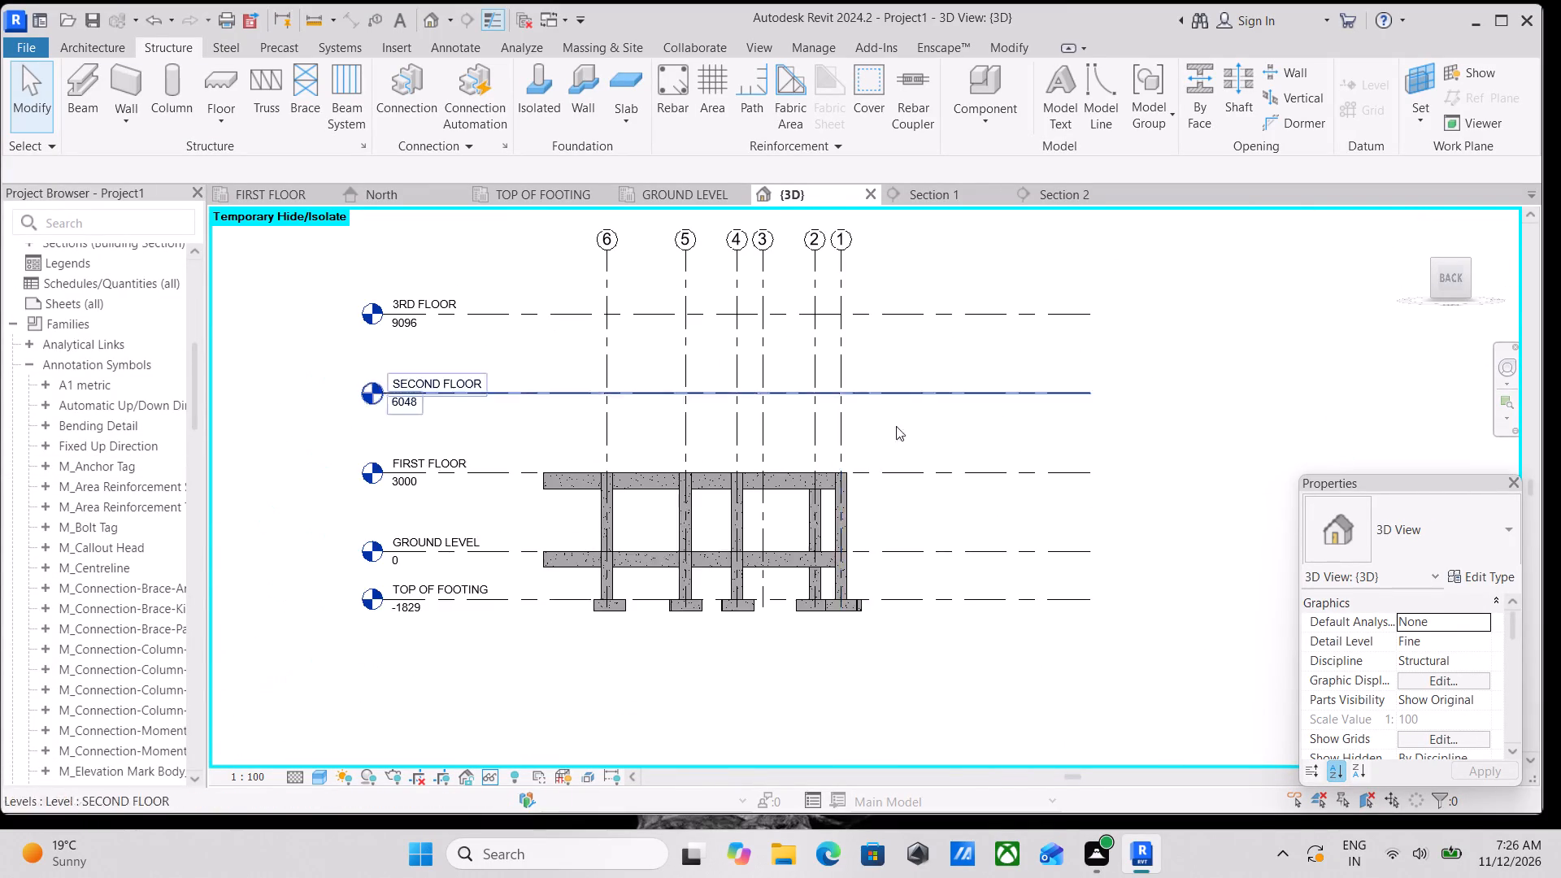
{"action": "scroll", "coordinate": [482, 559], "scroll_direction": "up", "scroll_amount": 3}
{"action": "scroll", "coordinate": [572, 424], "scroll_direction": "up", "scroll_amount": 3}
{"action": "middle_click_drag", "start_coordinate": [606, 432], "coordinate": [607, 437]}
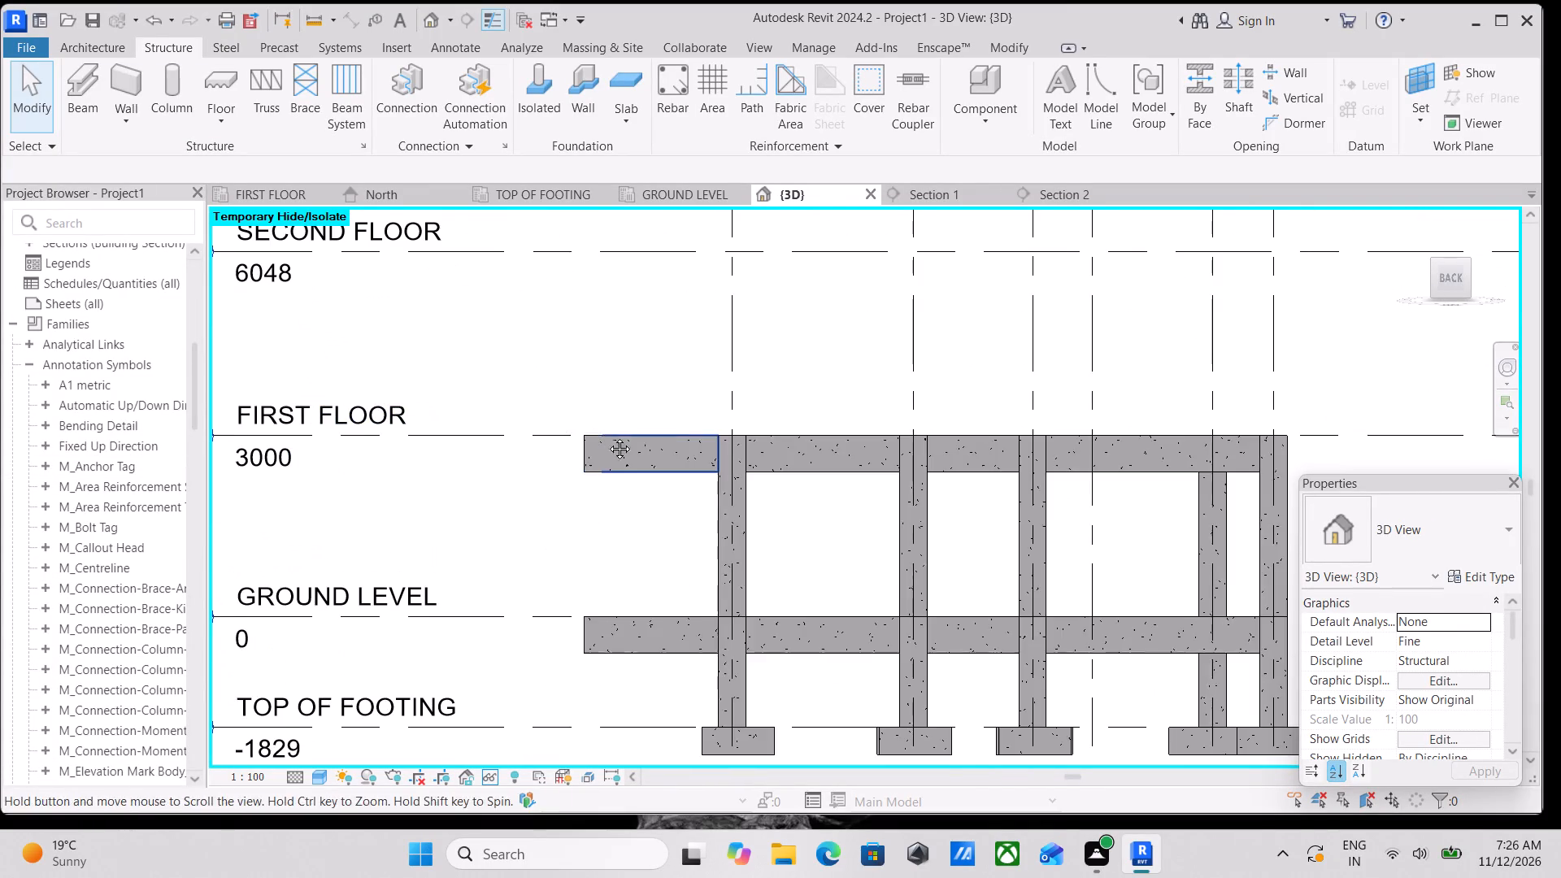
{"action": "middle_click_drag", "start_coordinate": [607, 437], "coordinate": [628, 476]}
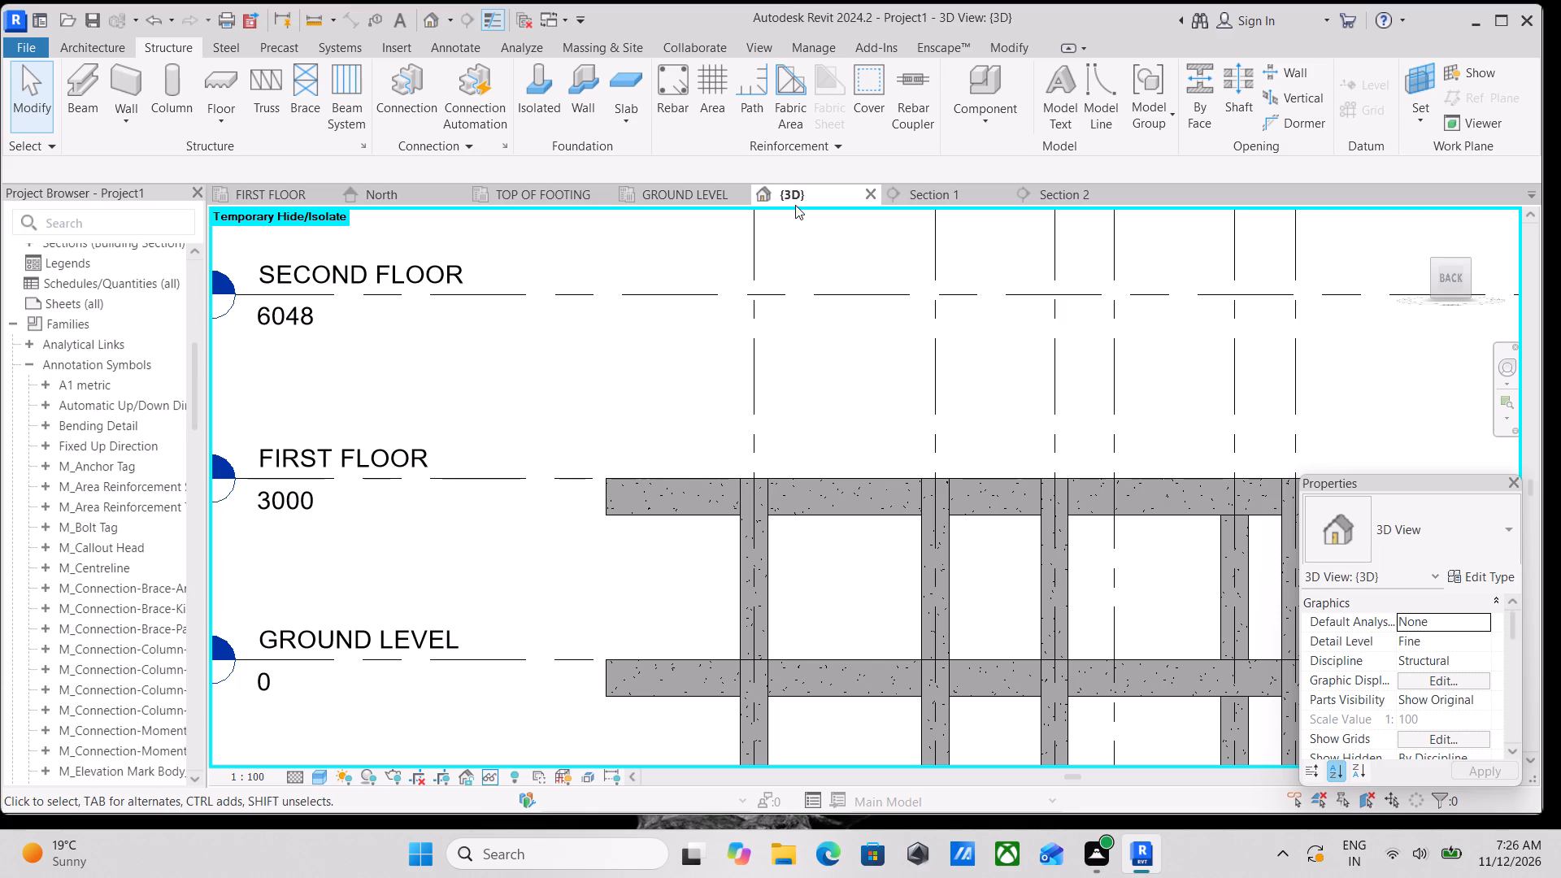
{"action": "scroll", "coordinate": [724, 258], "scroll_direction": "down", "scroll_amount": 2}
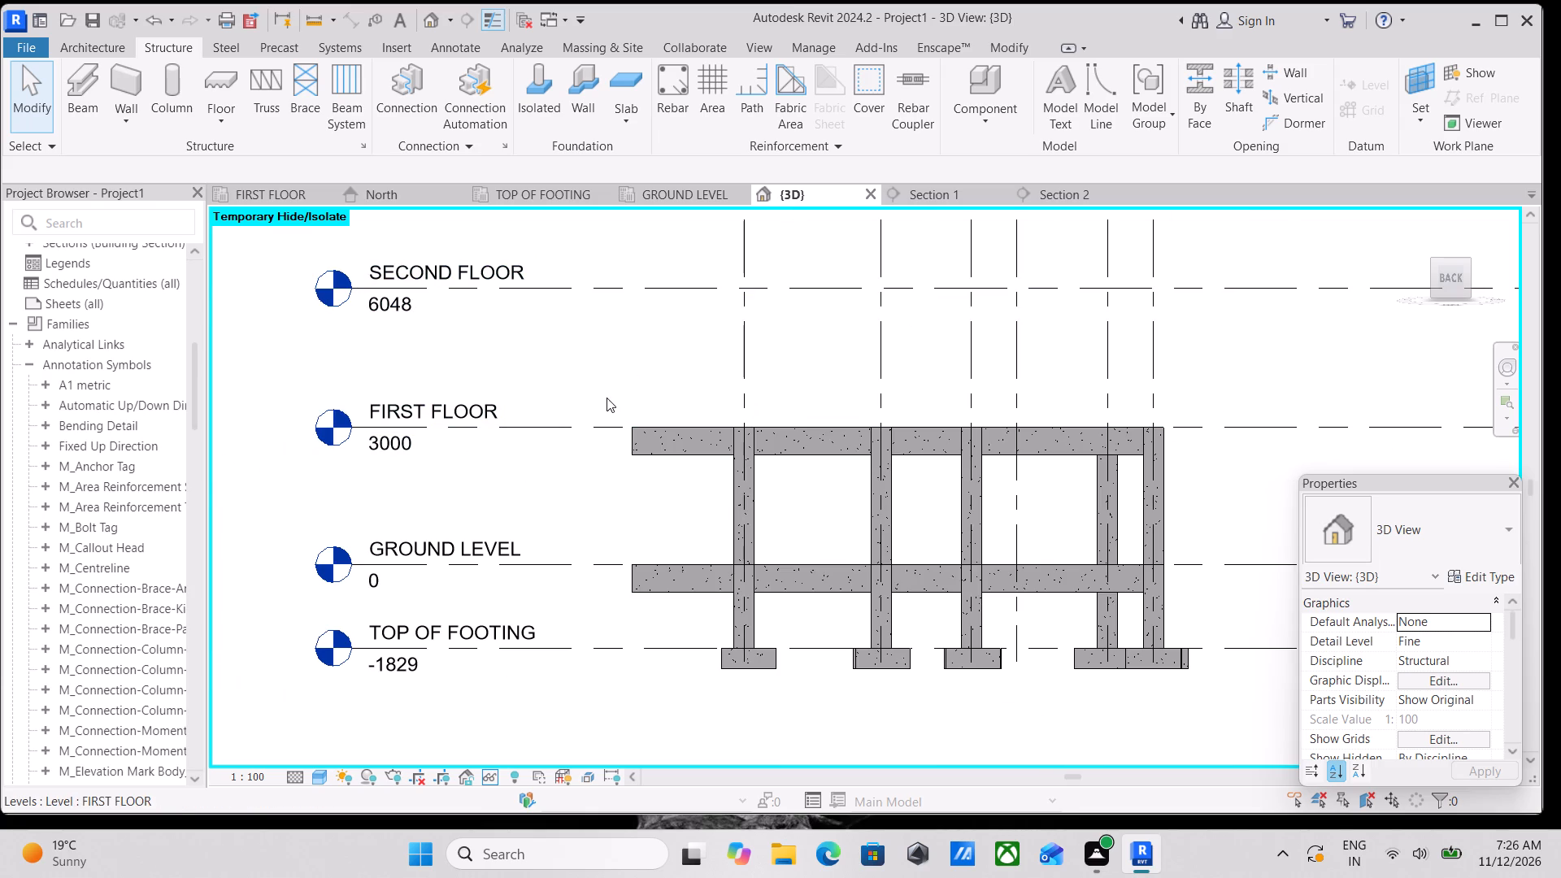
{"action": "left_click_drag", "start_coordinate": [606, 396], "coordinate": [954, 523]}
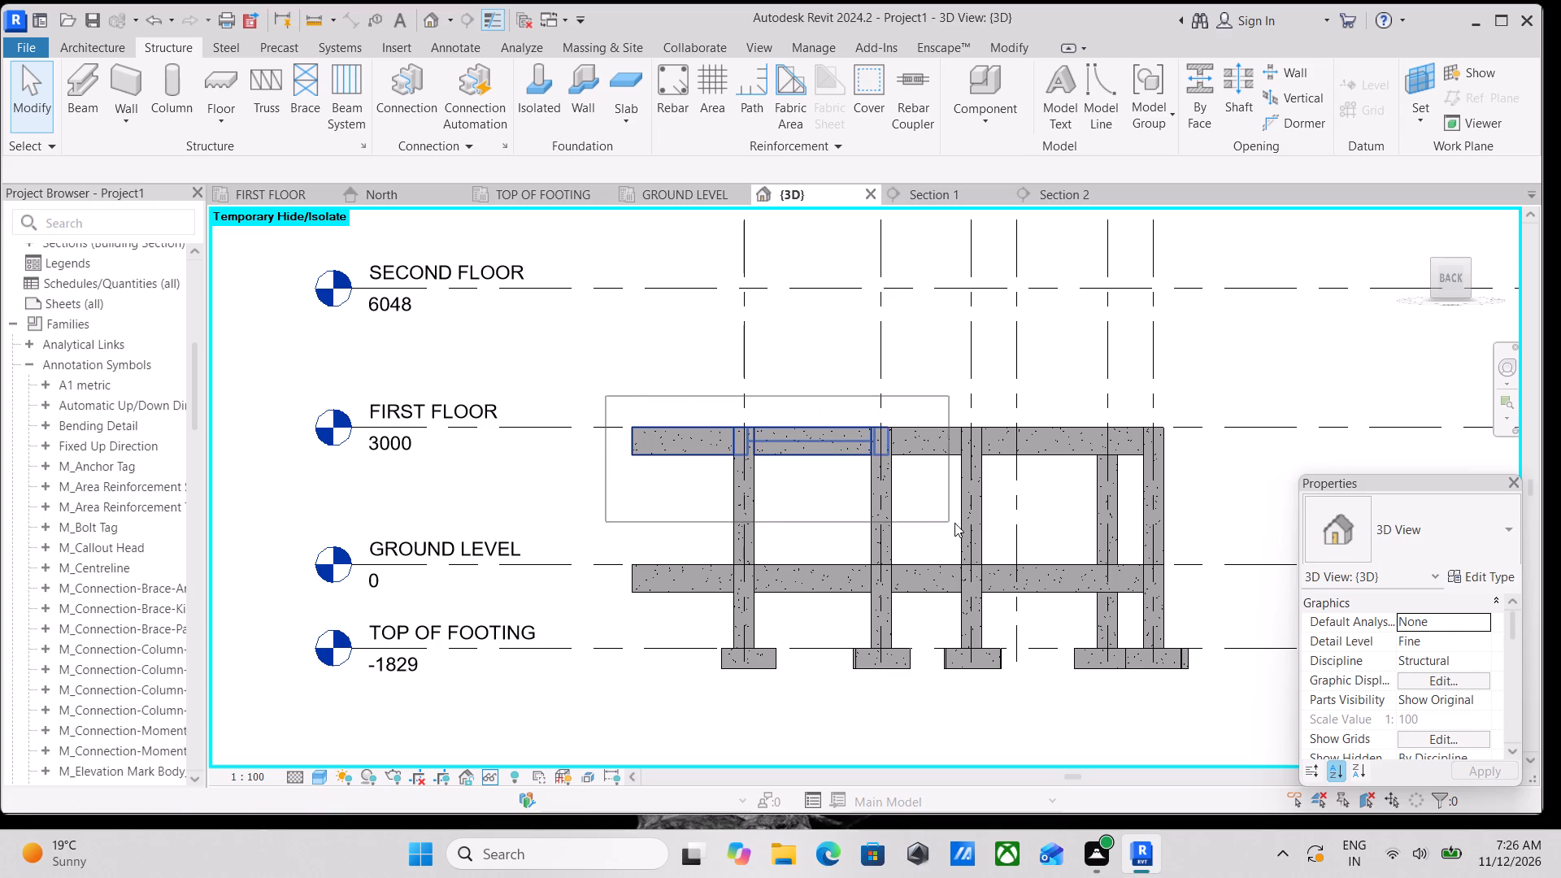
{"action": "left_click_drag", "start_coordinate": [954, 523], "coordinate": [1183, 572]}
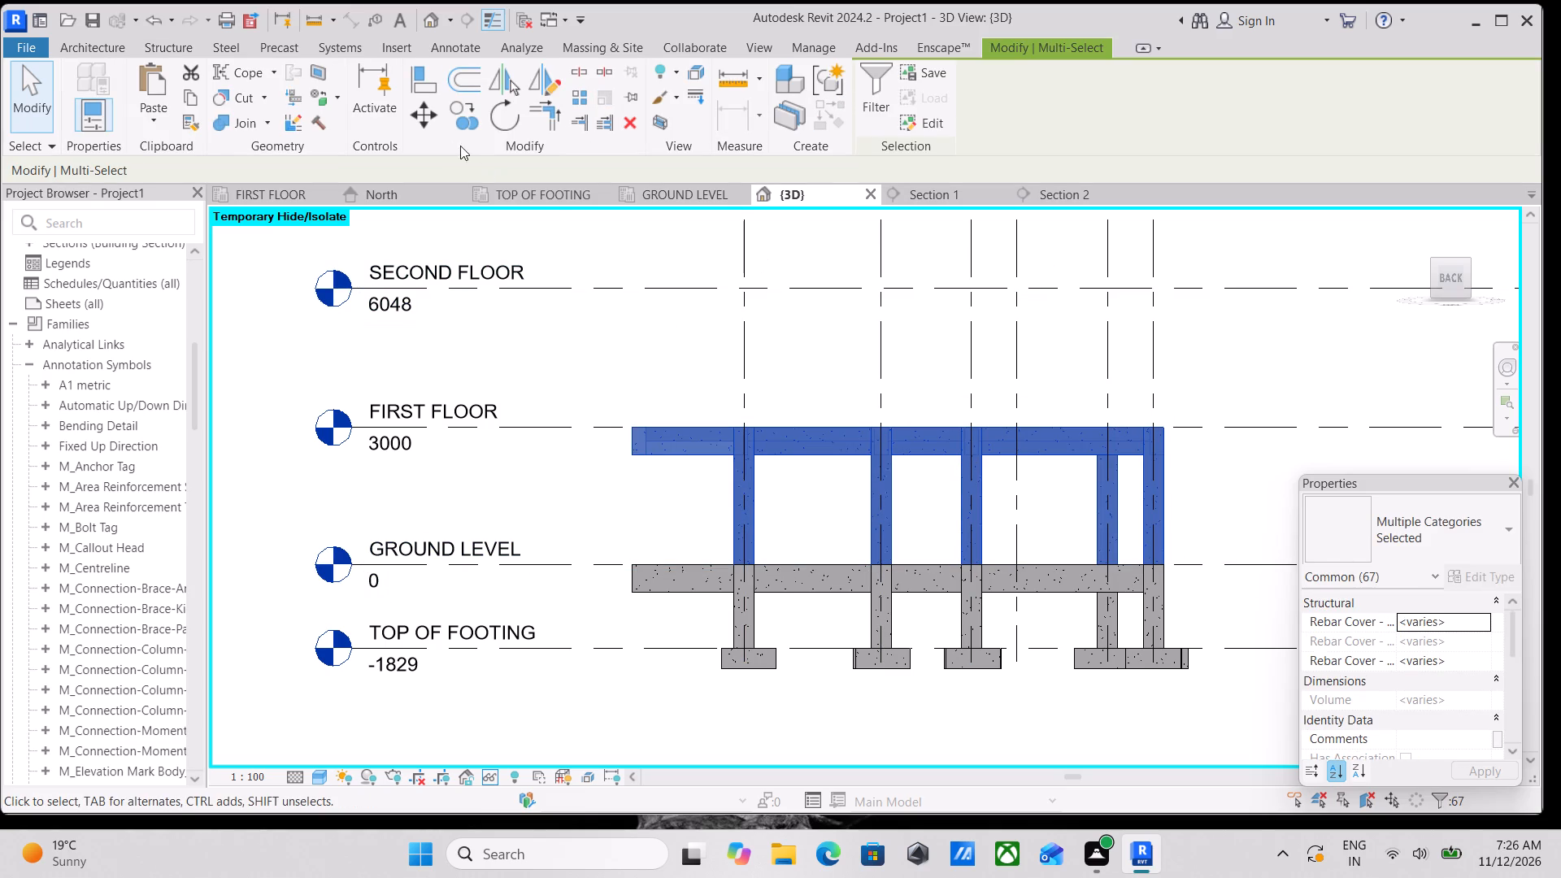
{"action": "left_click", "coordinate": [181, 96]}
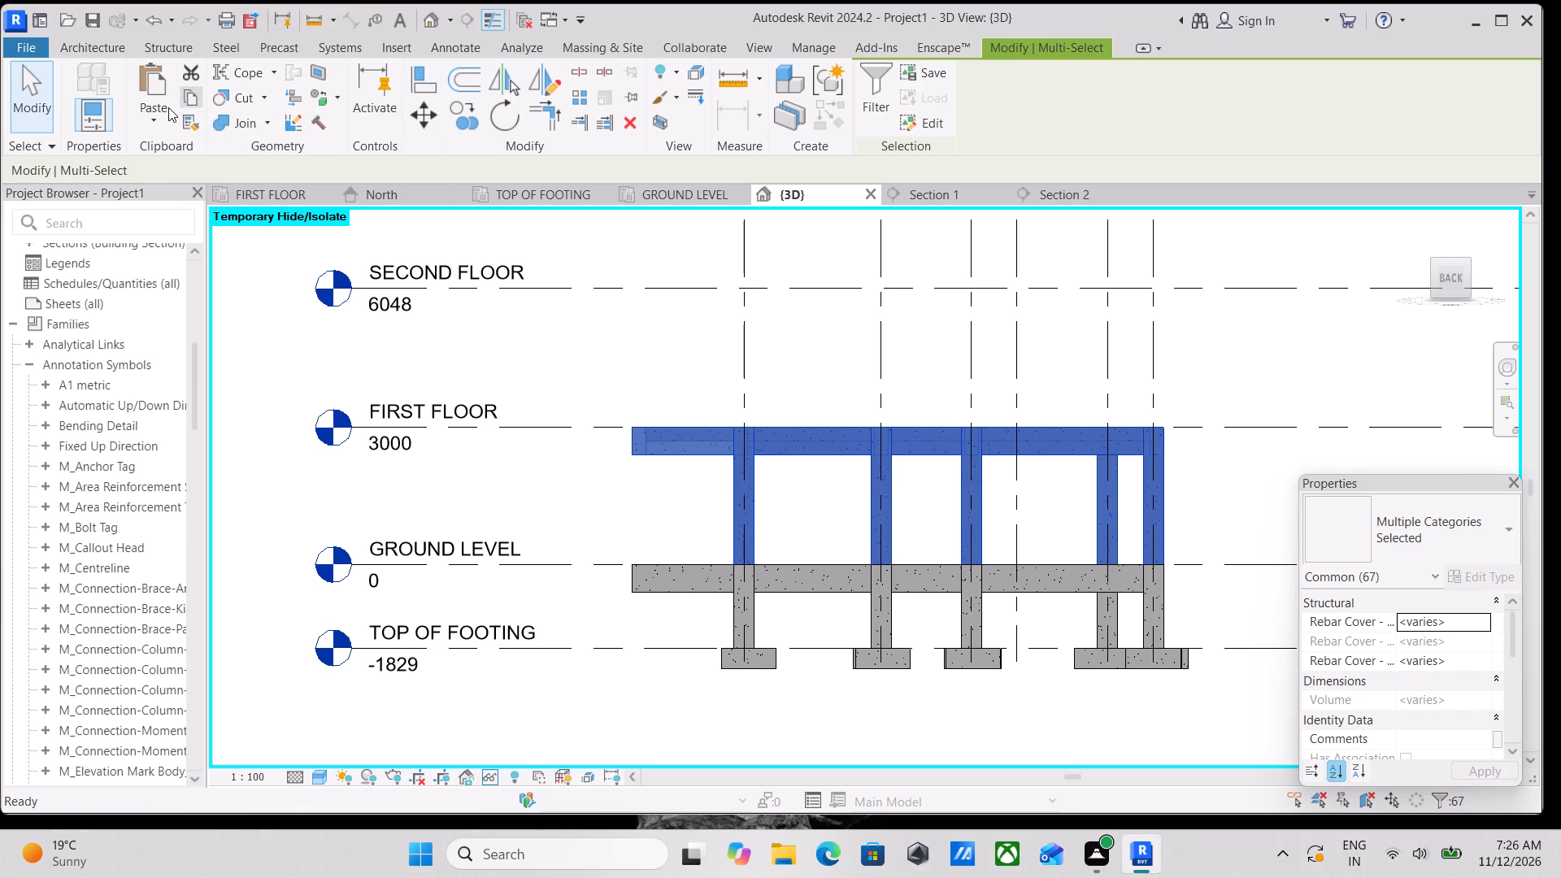
Paste the copied structure aligned to the SECOND FLOOR level, dismissing the save reminder.
{"action": "left_click", "coordinate": [167, 108]}
{"action": "left_click", "coordinate": [220, 201]}
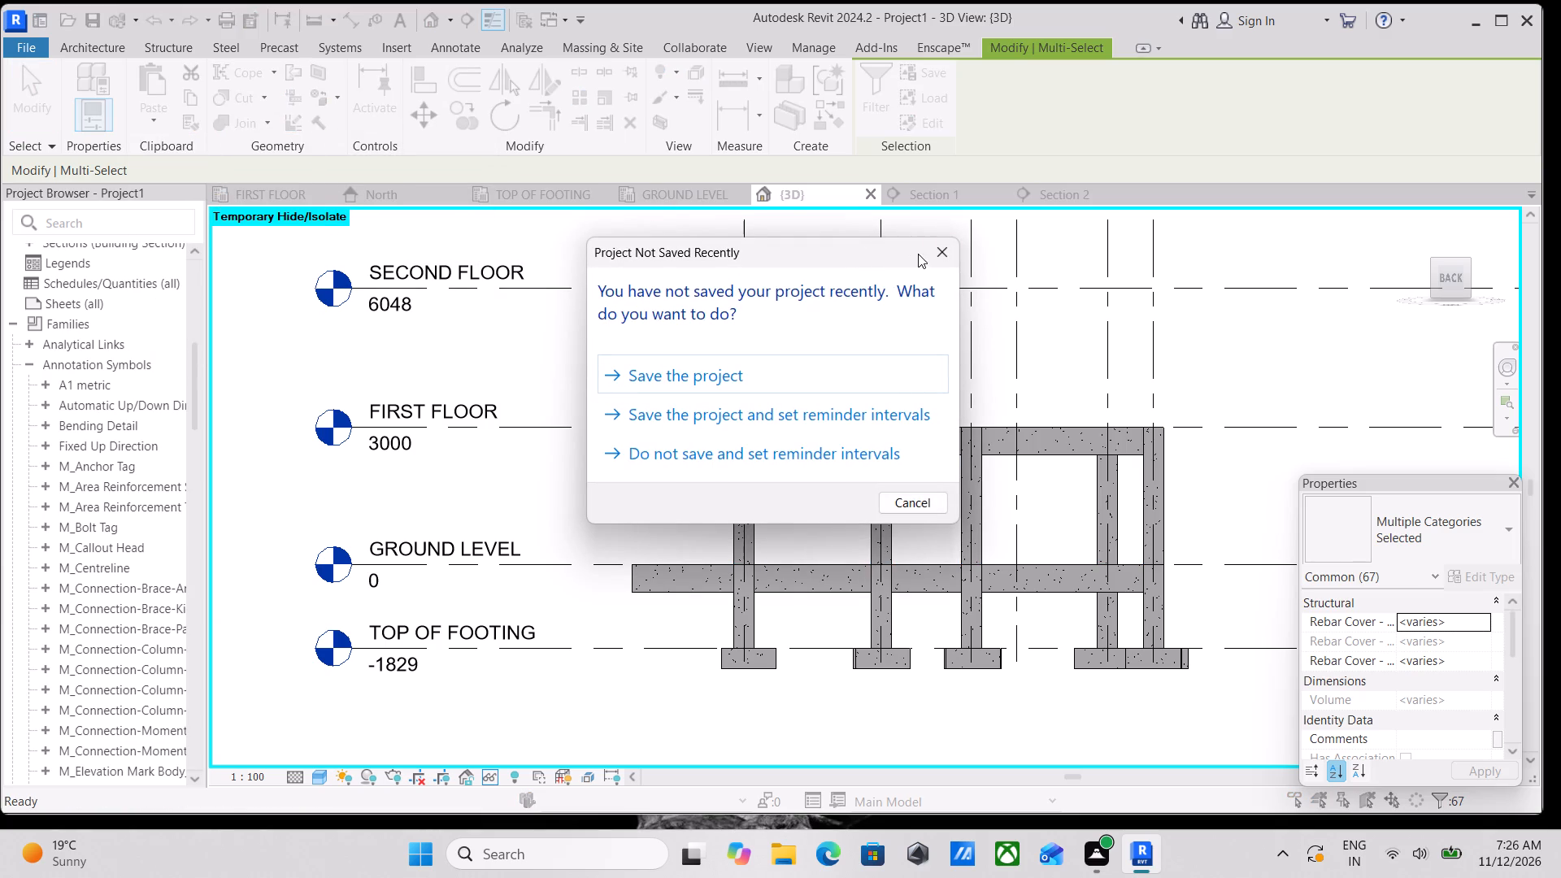
{"action": "left_click", "coordinate": [929, 253]}
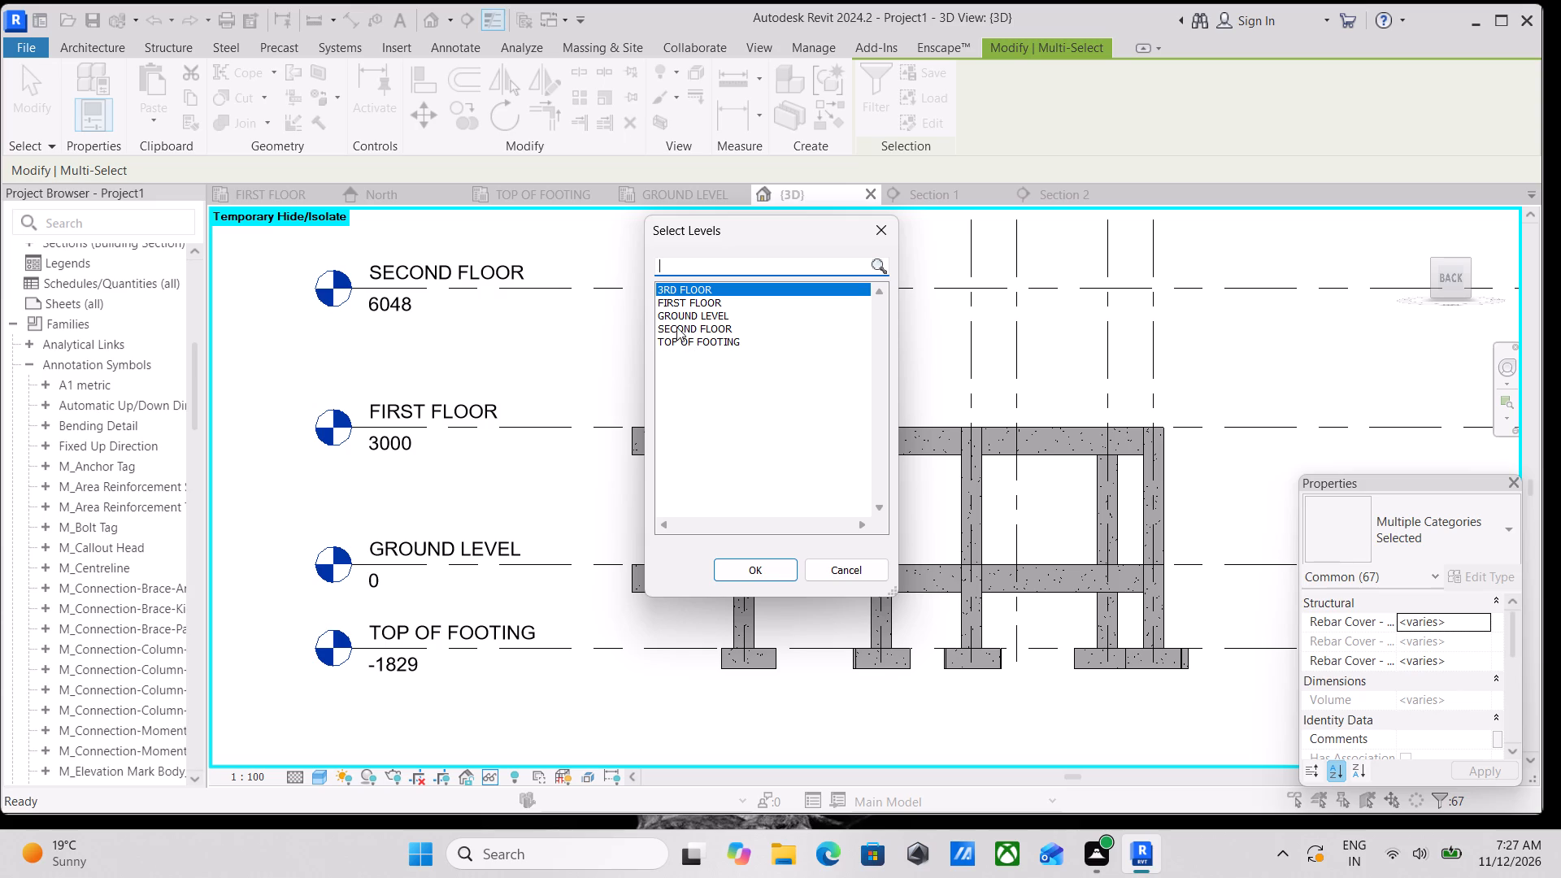
{"action": "left_click", "coordinate": [688, 325]}
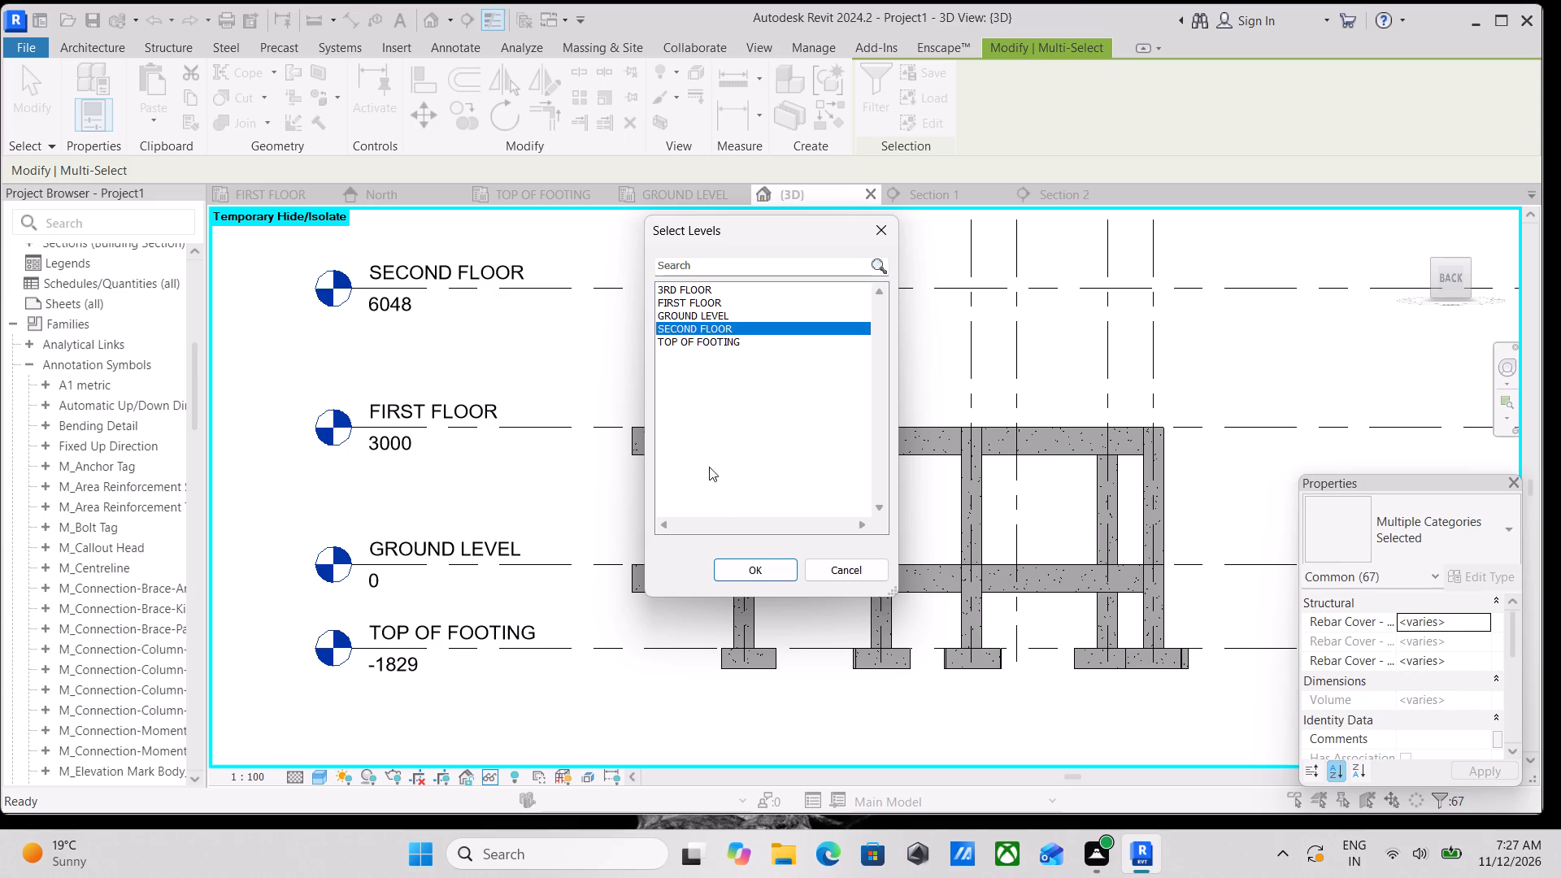
{"action": "left_click", "coordinate": [762, 559]}
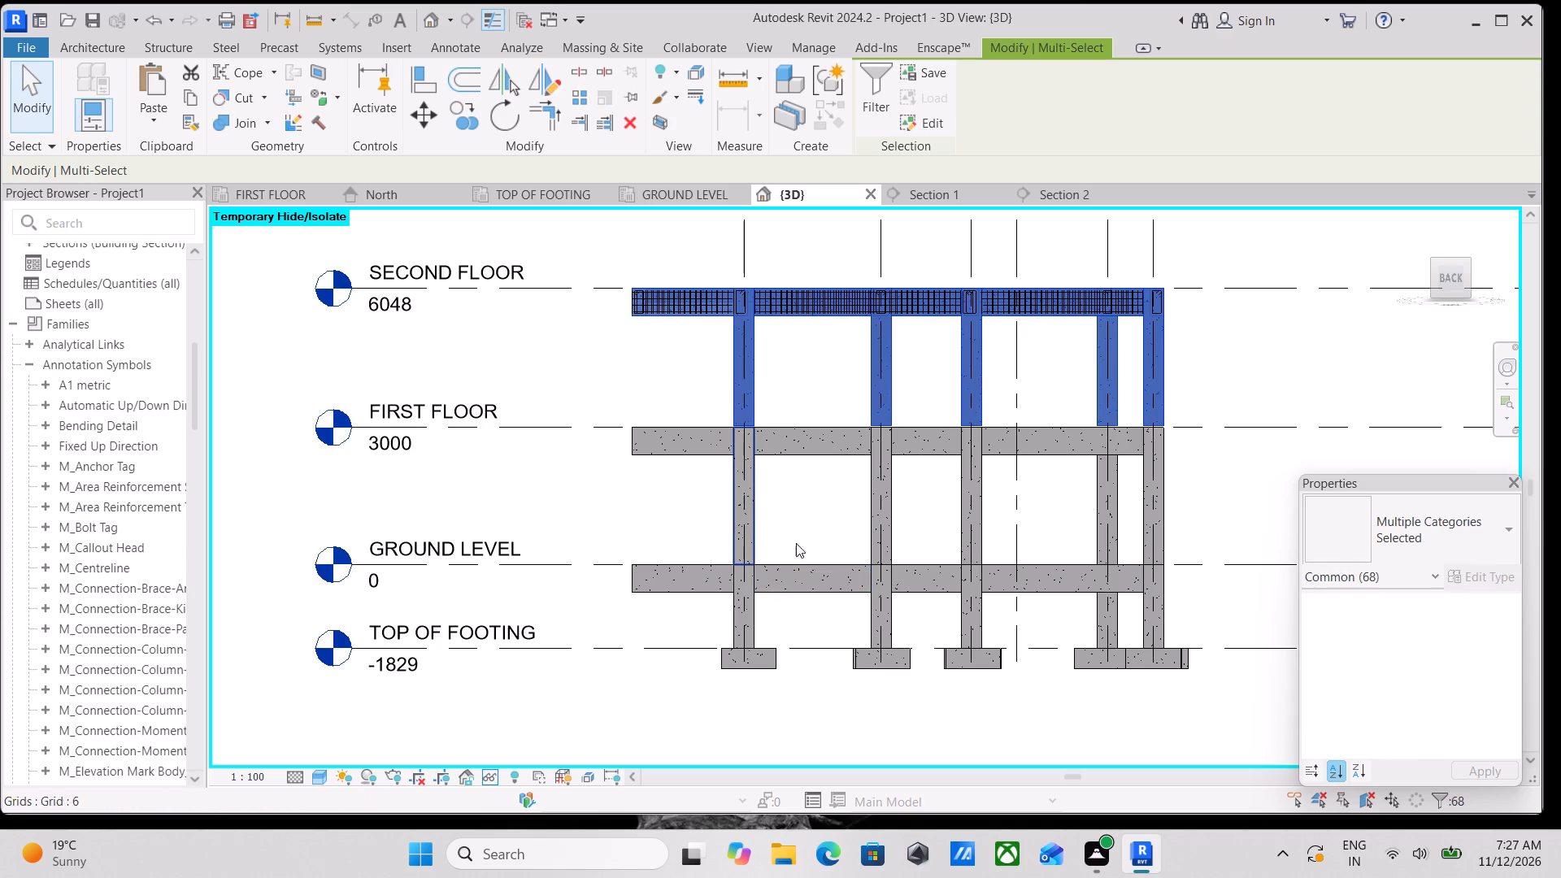
Filter the pasted selection to Structural Columns only and set their Base Offset to 0 from FIRST FLOOR.
{"action": "scroll", "coordinate": [802, 445], "scroll_direction": "down", "scroll_amount": 2}
{"action": "middle_click_drag", "start_coordinate": [805, 446], "coordinate": [803, 505]}
{"action": "scroll", "coordinate": [805, 506], "scroll_direction": "up", "scroll_amount": 1}
{"action": "middle_click_drag", "start_coordinate": [781, 467], "coordinate": [786, 505]}
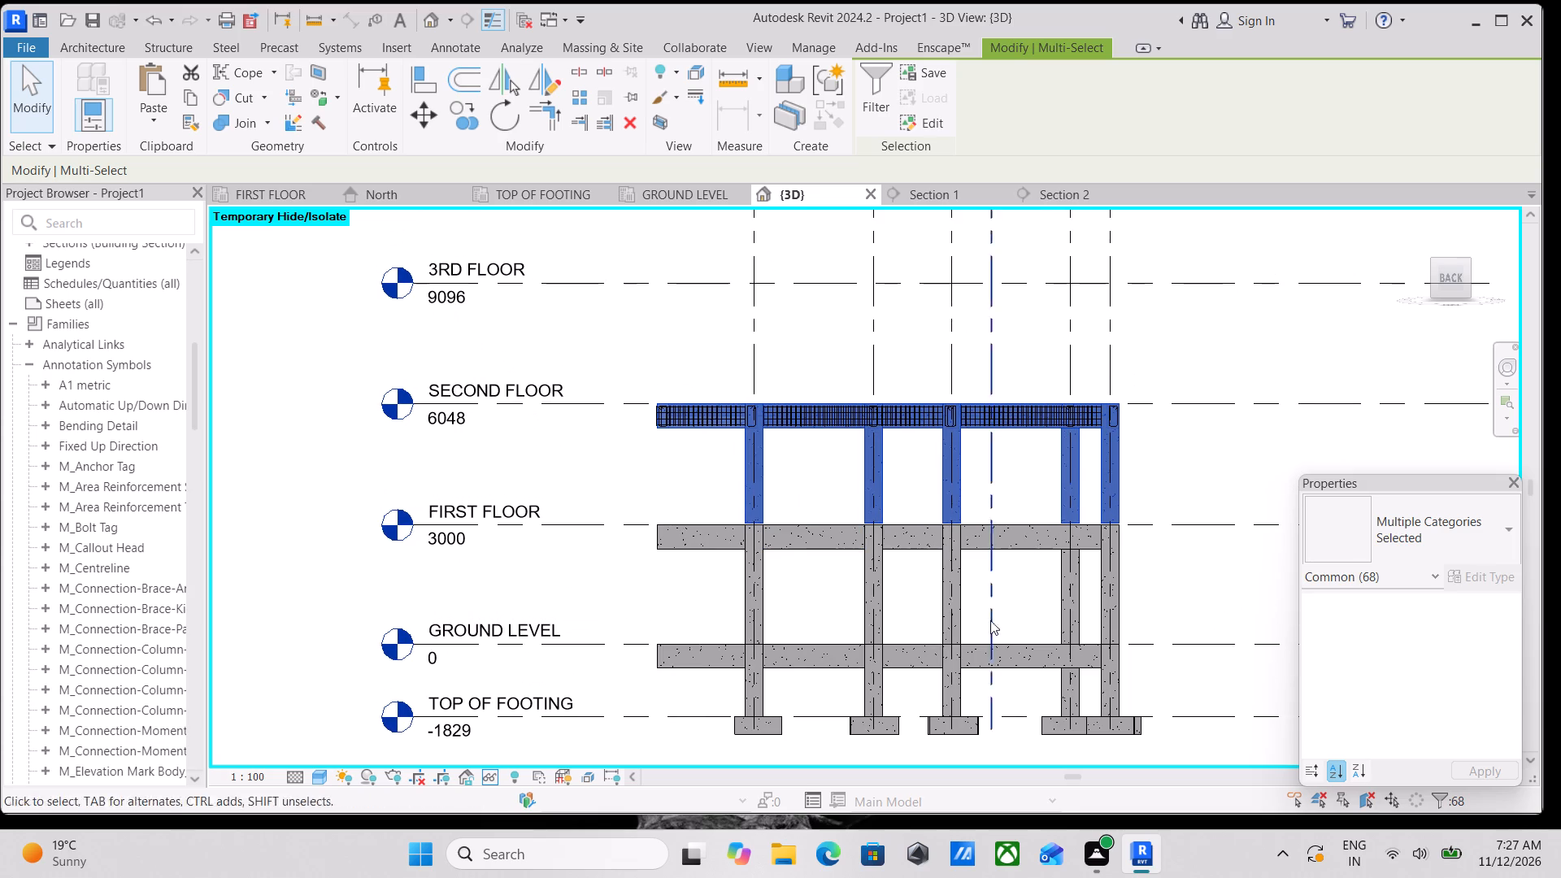
{"action": "left_click", "coordinate": [861, 89]}
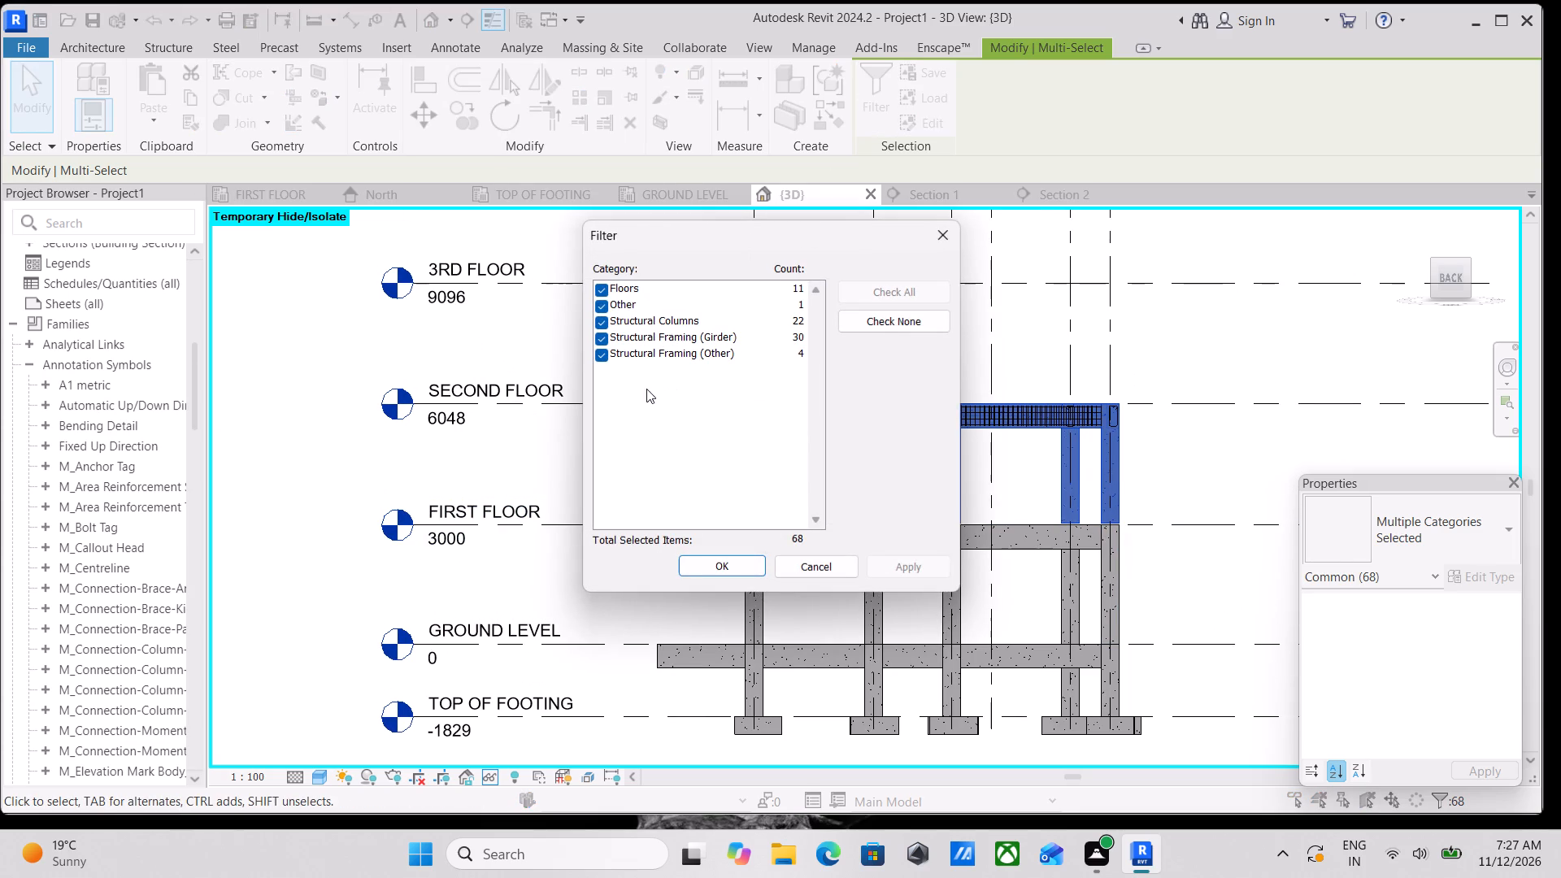
{"action": "left_click", "coordinate": [874, 315]}
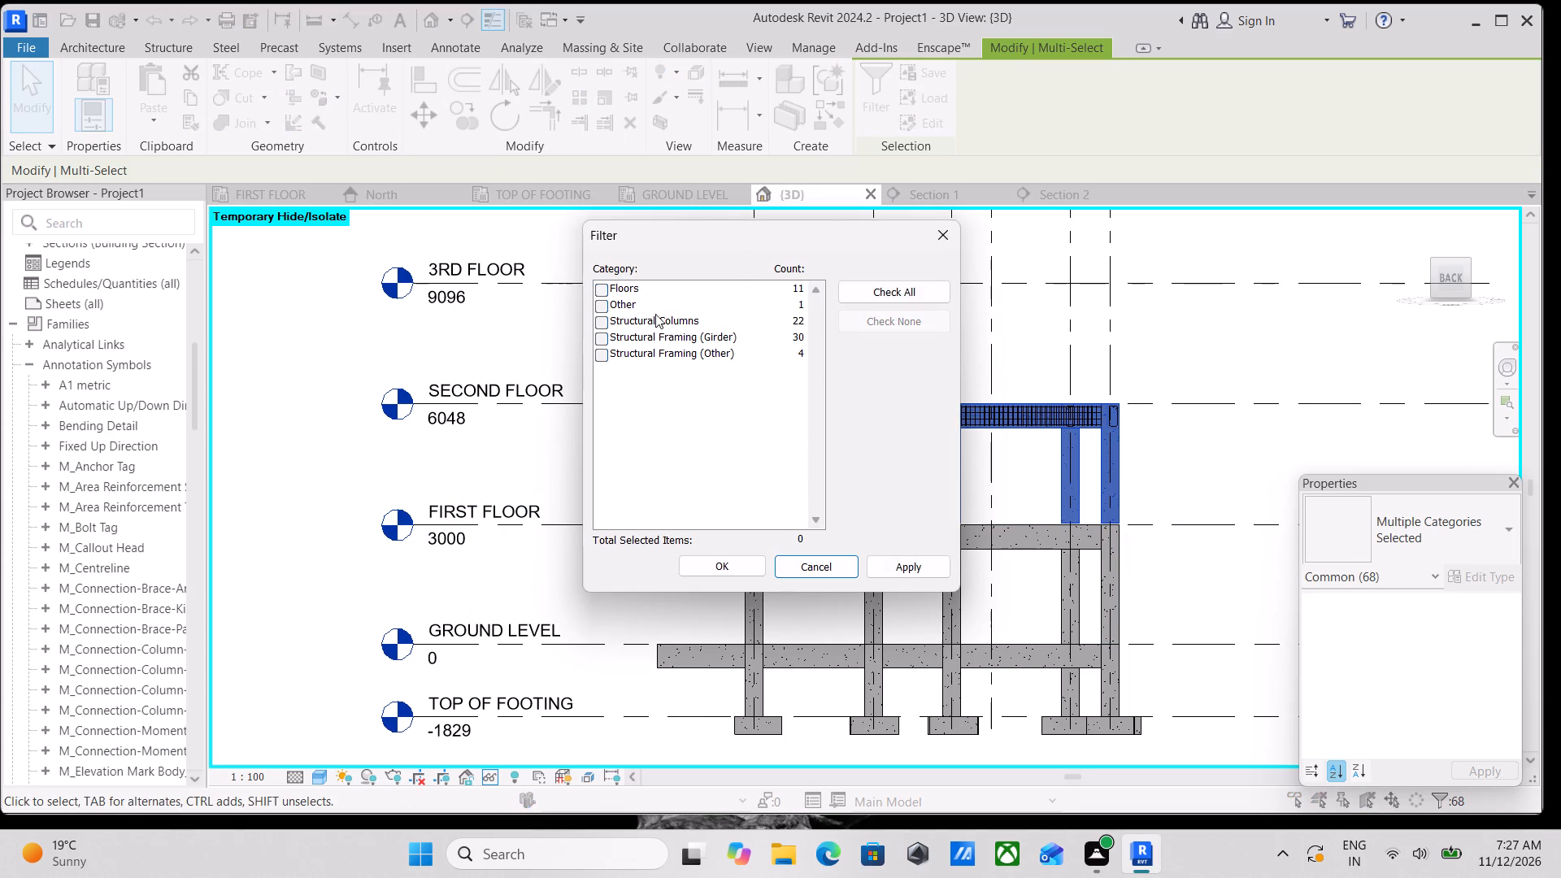
{"action": "left_click", "coordinate": [605, 329]}
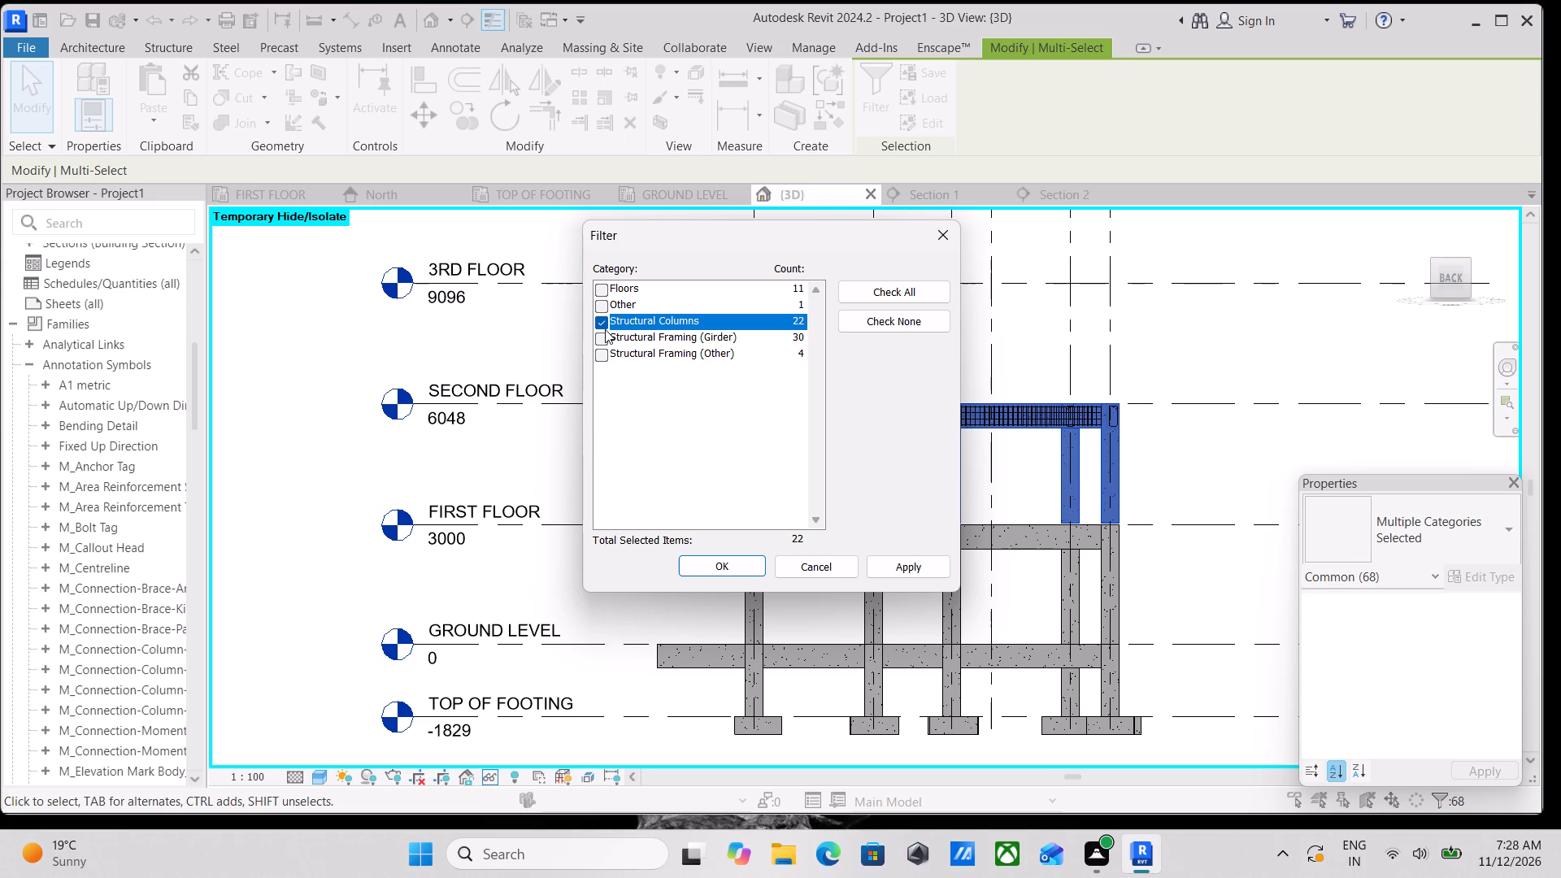
{"action": "left_click", "coordinate": [724, 578]}
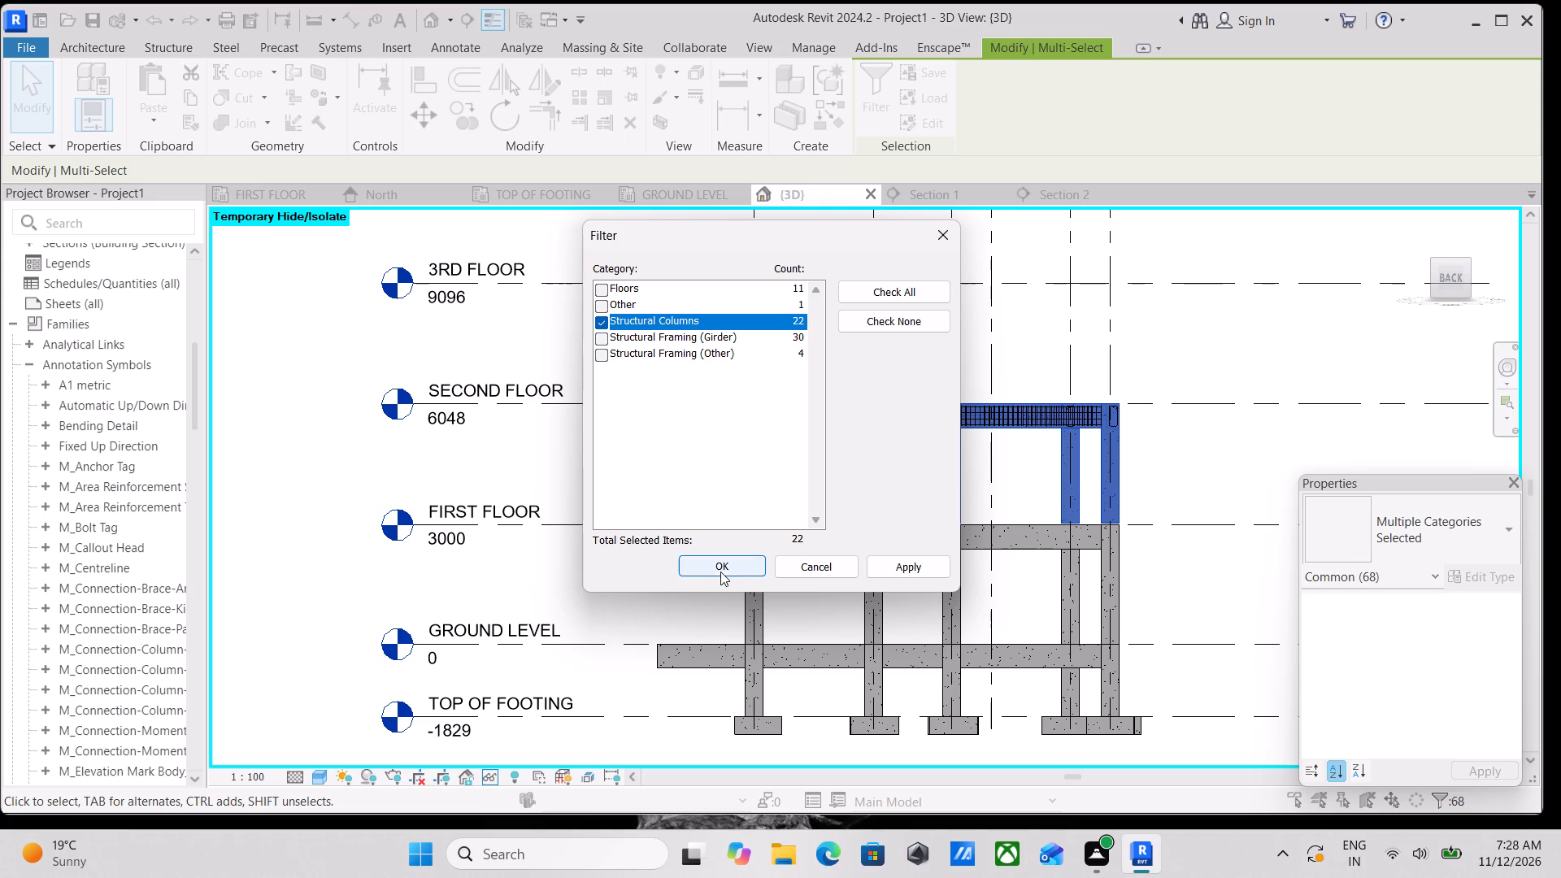
{"action": "left_click", "coordinate": [722, 566]}
{"action": "middle_click_drag", "start_coordinate": [816, 515], "coordinate": [732, 559]}
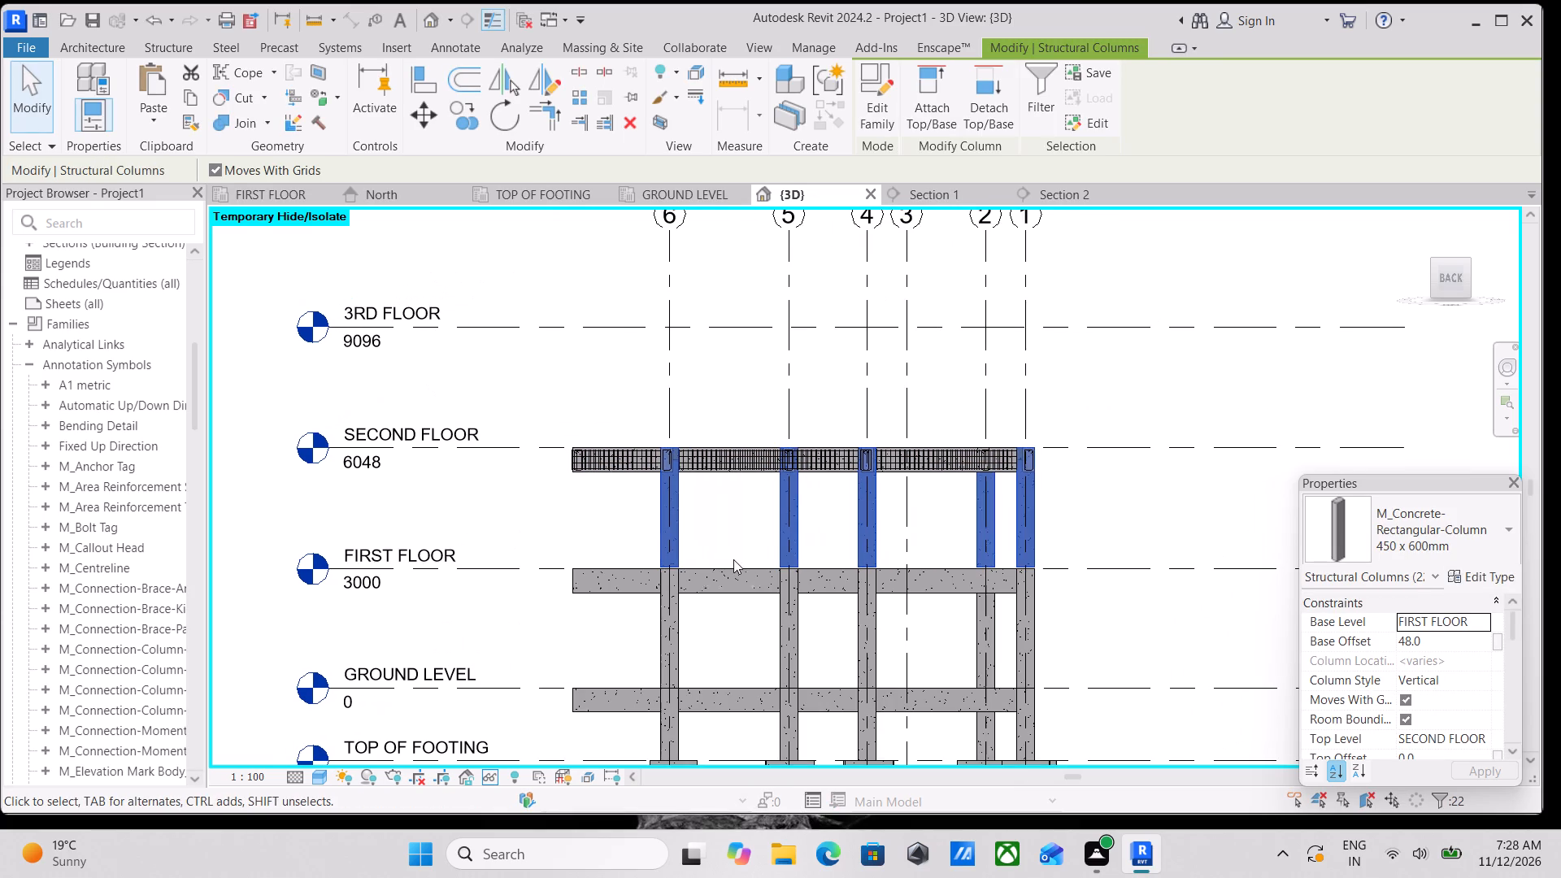
{"action": "left_click", "coordinate": [1439, 634]}
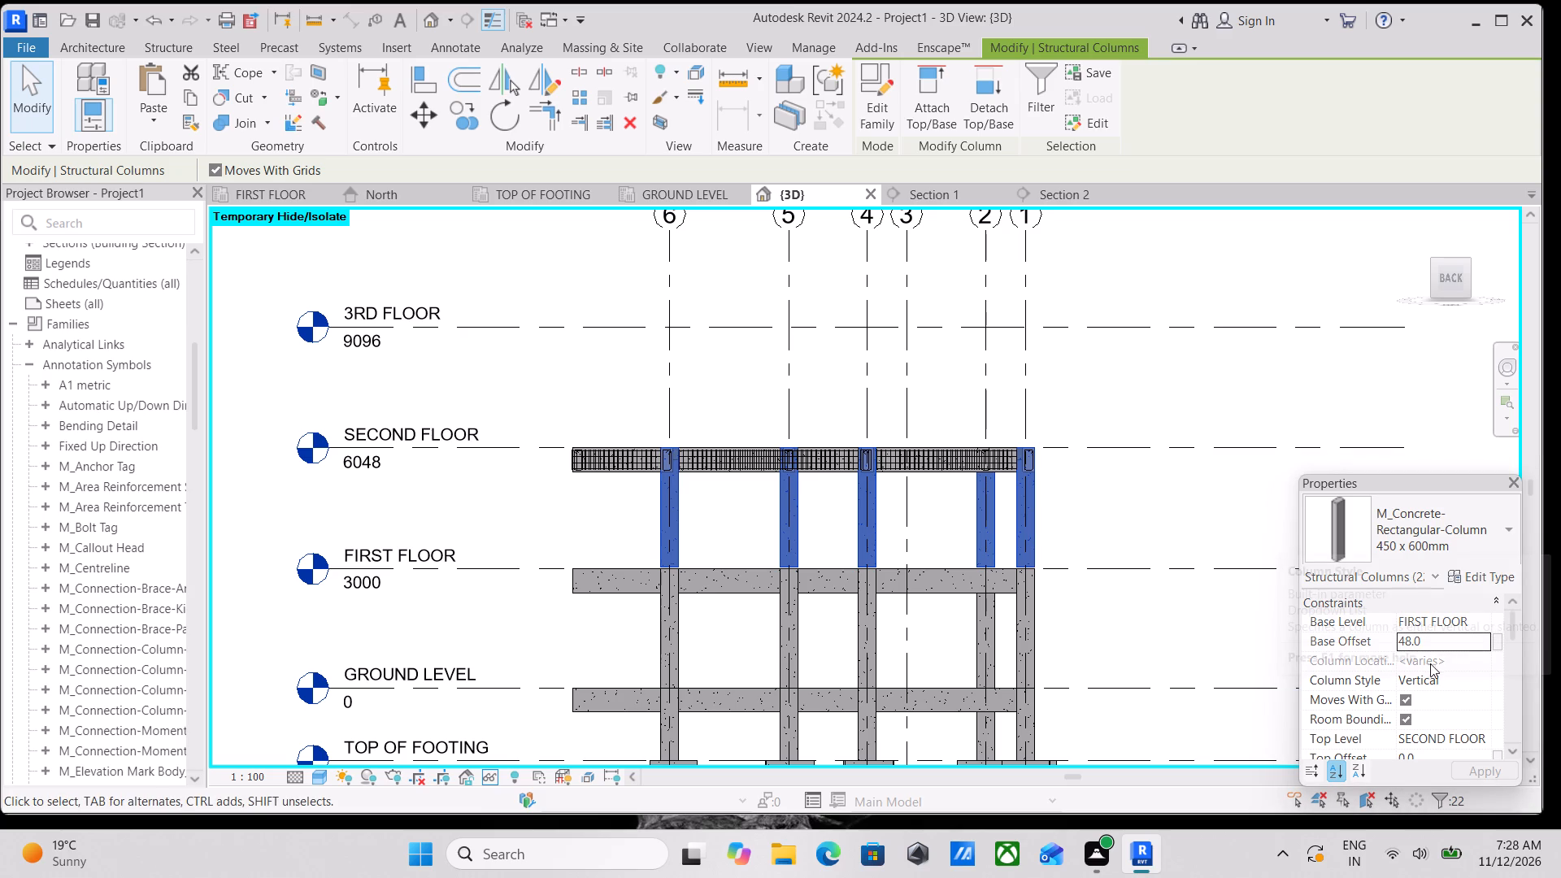
{"action": "left_click", "coordinate": [1453, 643]}
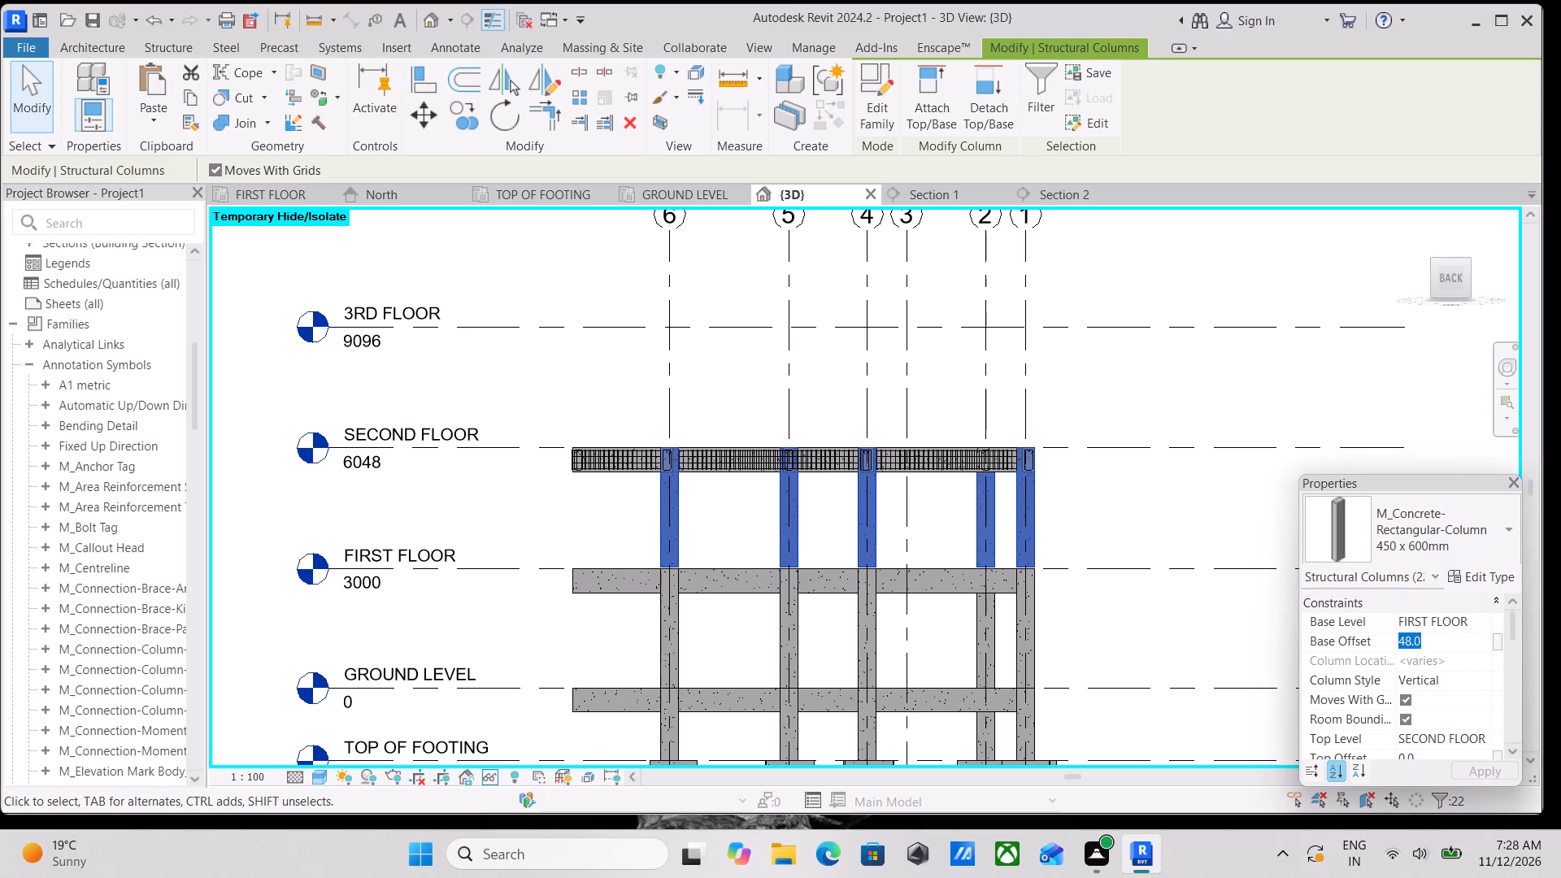
{"action": "key", "text": "0"}
{"action": "key", "text": "Return"}
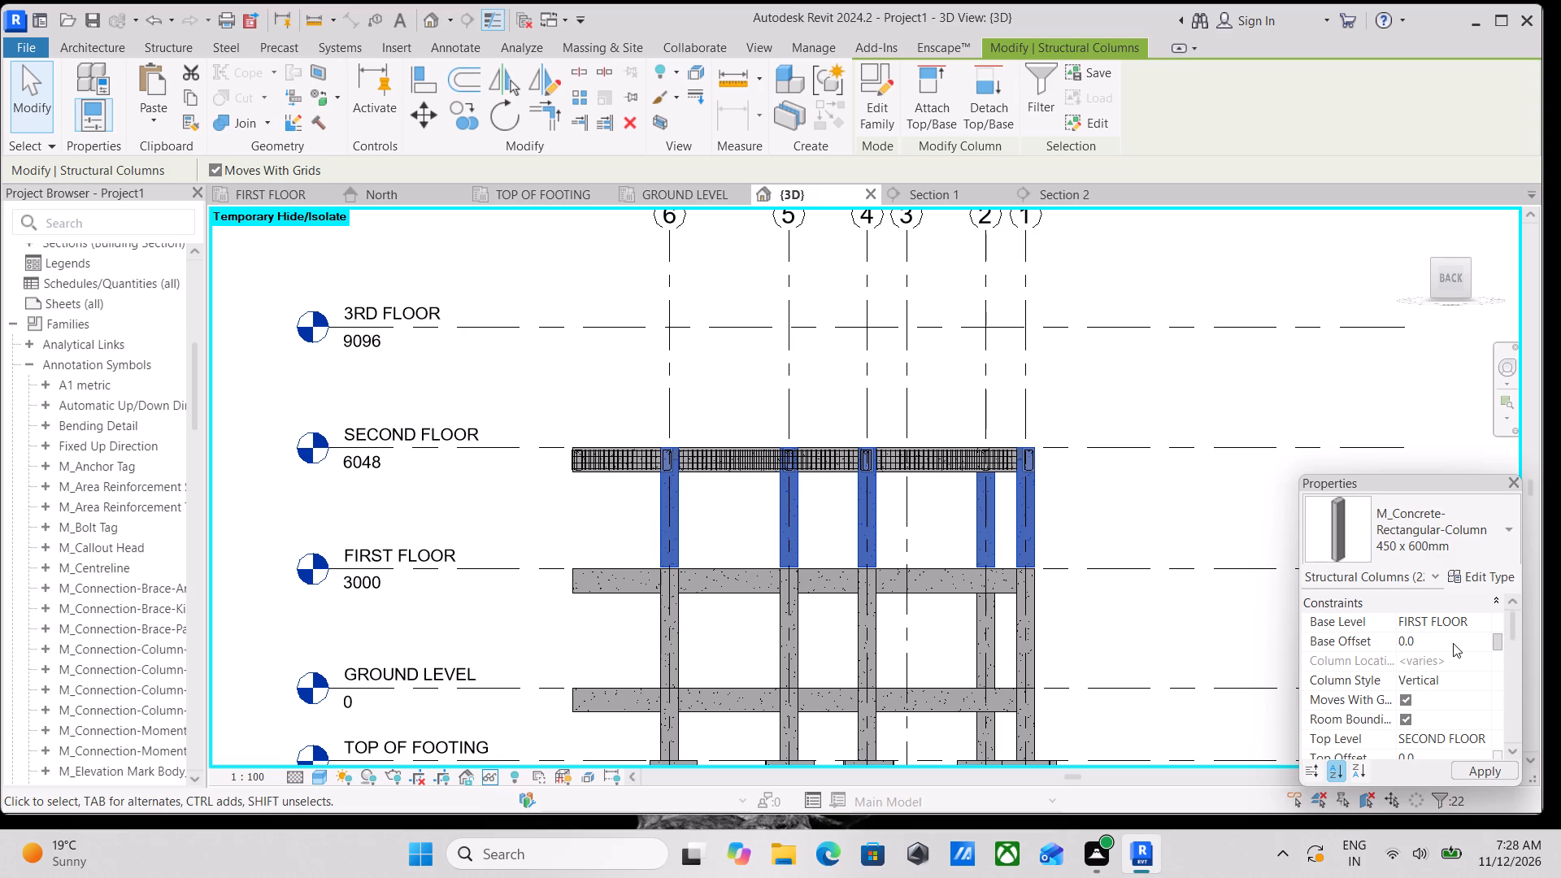
Examine the pasted SECOND FLOOR beams with their rebar and the columns below them.
{"action": "scroll", "coordinate": [745, 477], "scroll_direction": "up", "scroll_amount": 1}
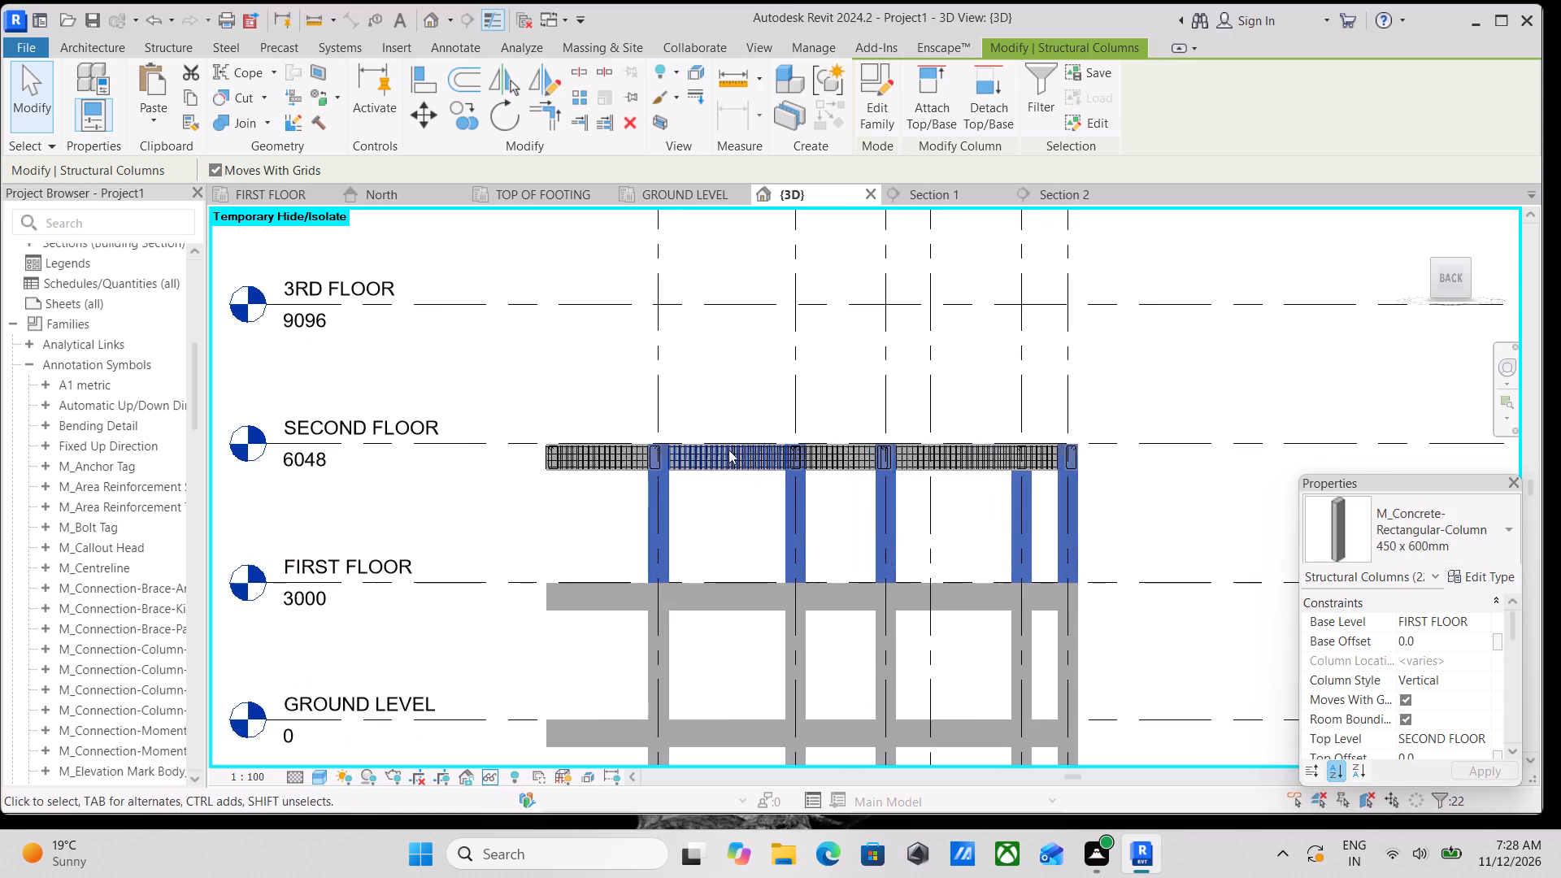
{"action": "scroll", "coordinate": [821, 385], "scroll_direction": "up", "scroll_amount": 2}
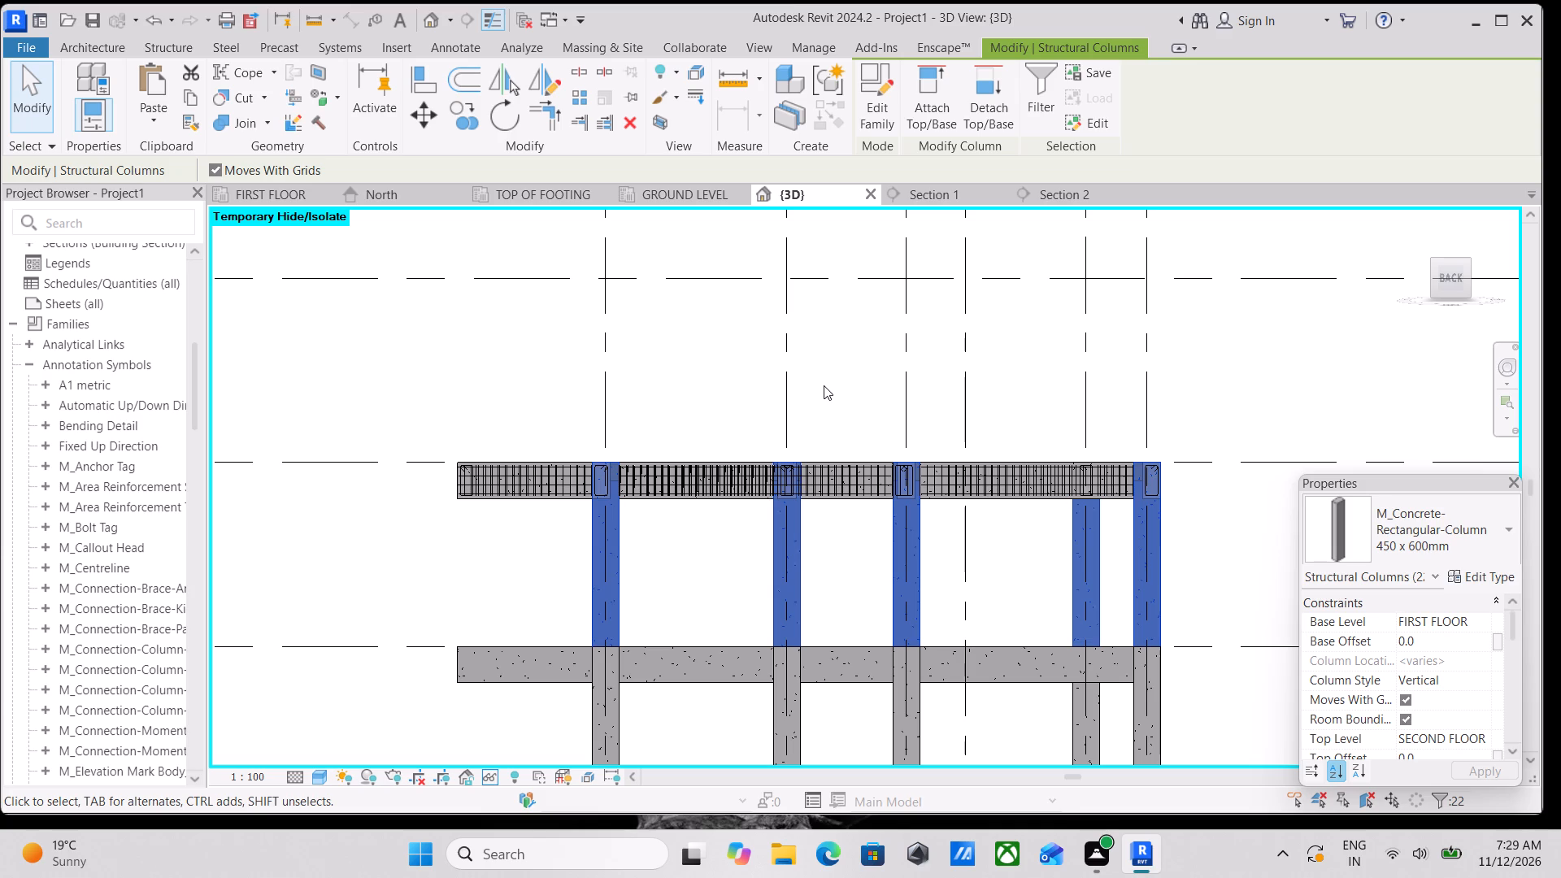
{"action": "scroll", "coordinate": [799, 429], "scroll_direction": "down", "scroll_amount": 2}
{"action": "middle_click_drag", "start_coordinate": [817, 483], "coordinate": [705, 502]}
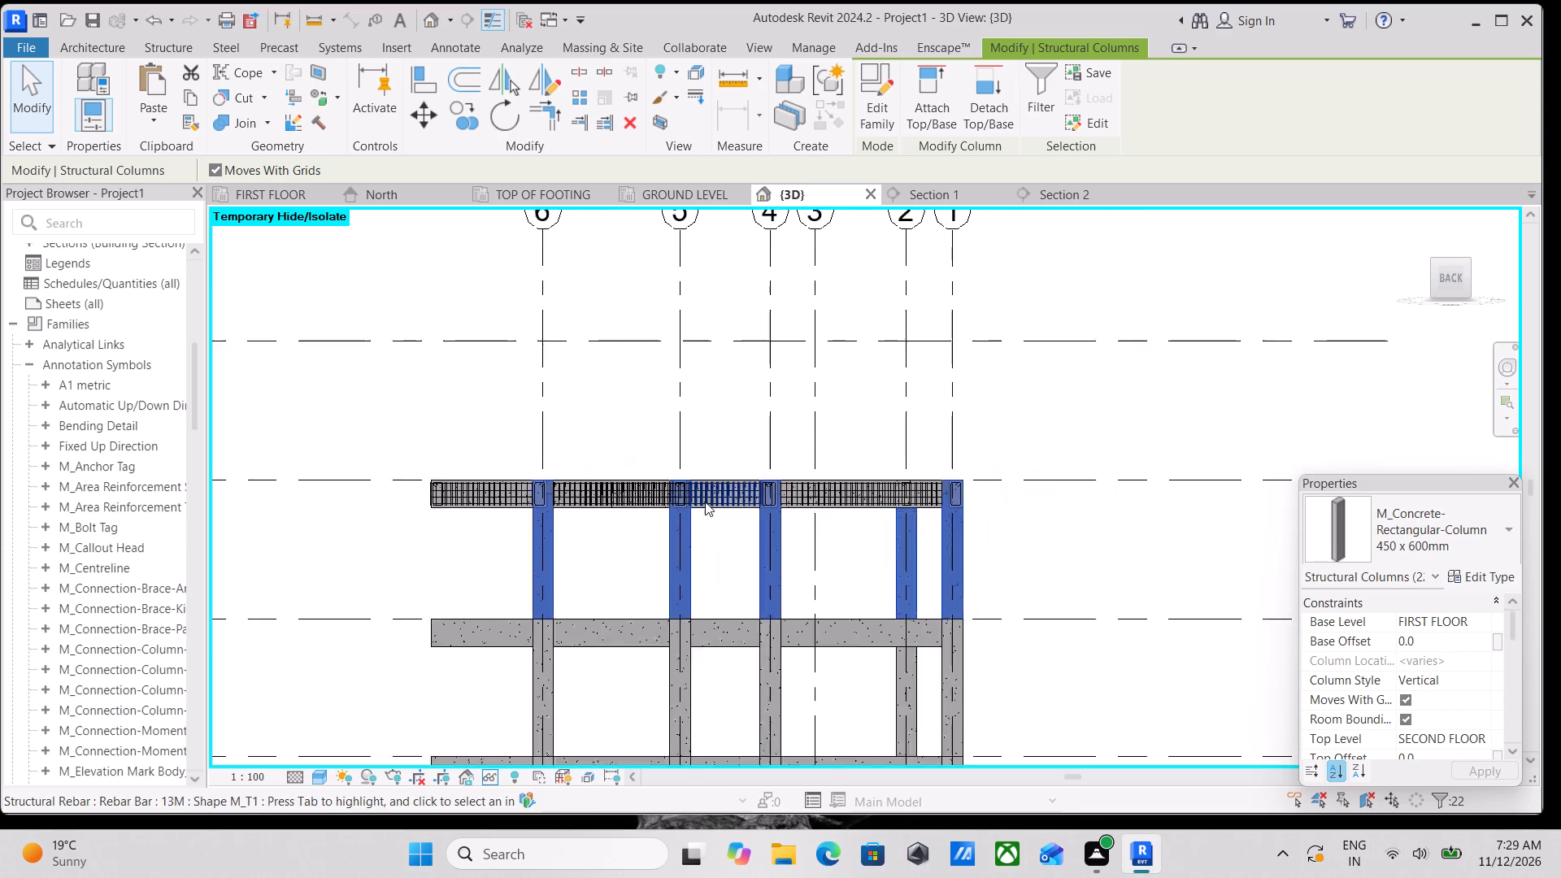
{"action": "scroll", "coordinate": [705, 502], "scroll_direction": "up", "scroll_amount": 1}
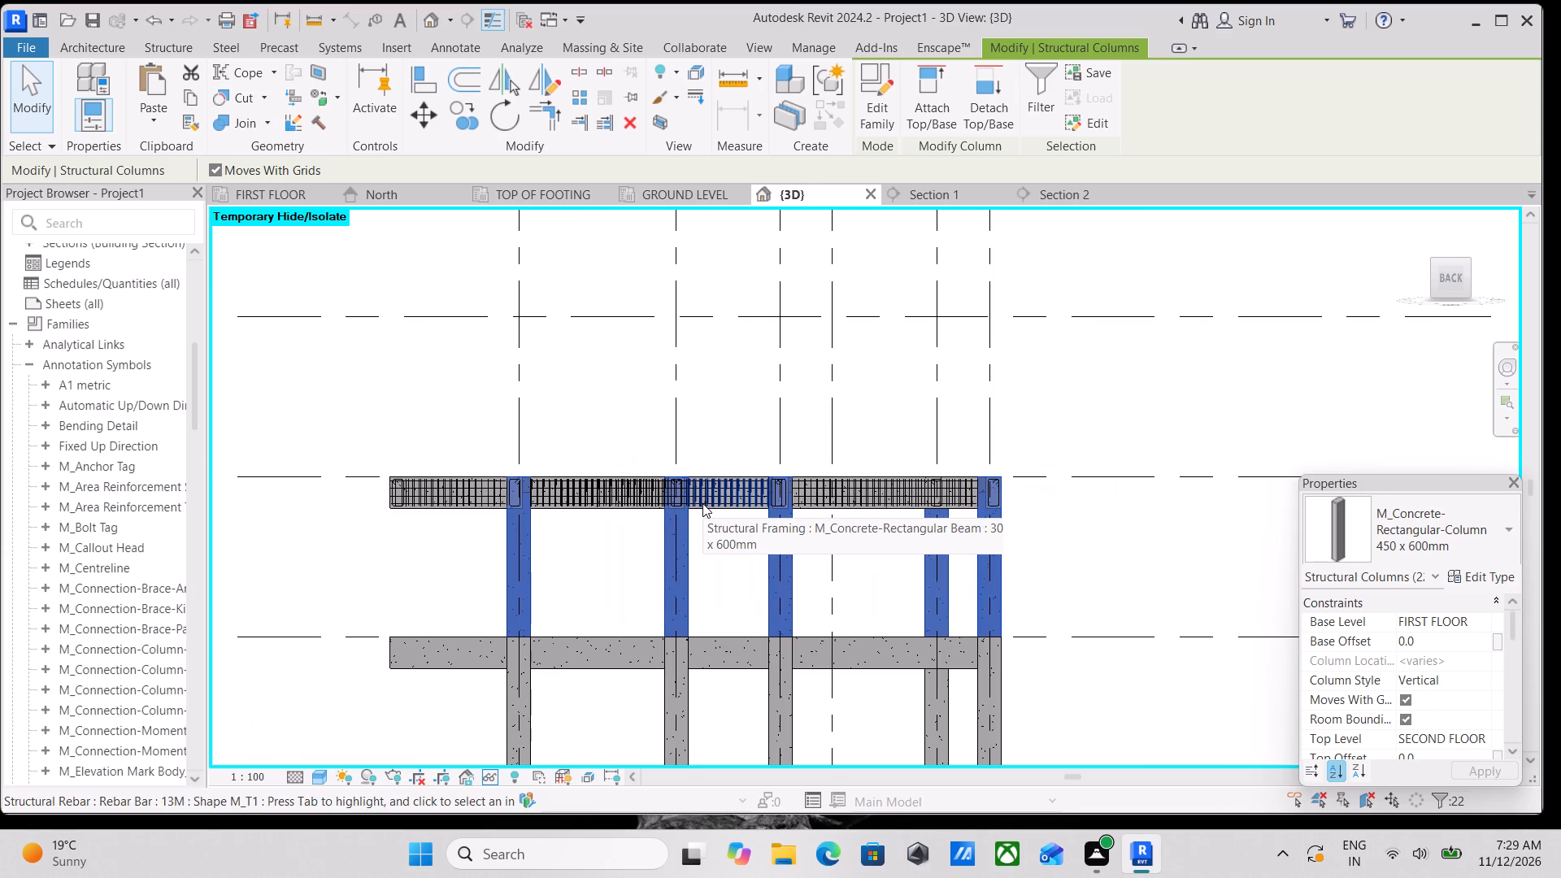
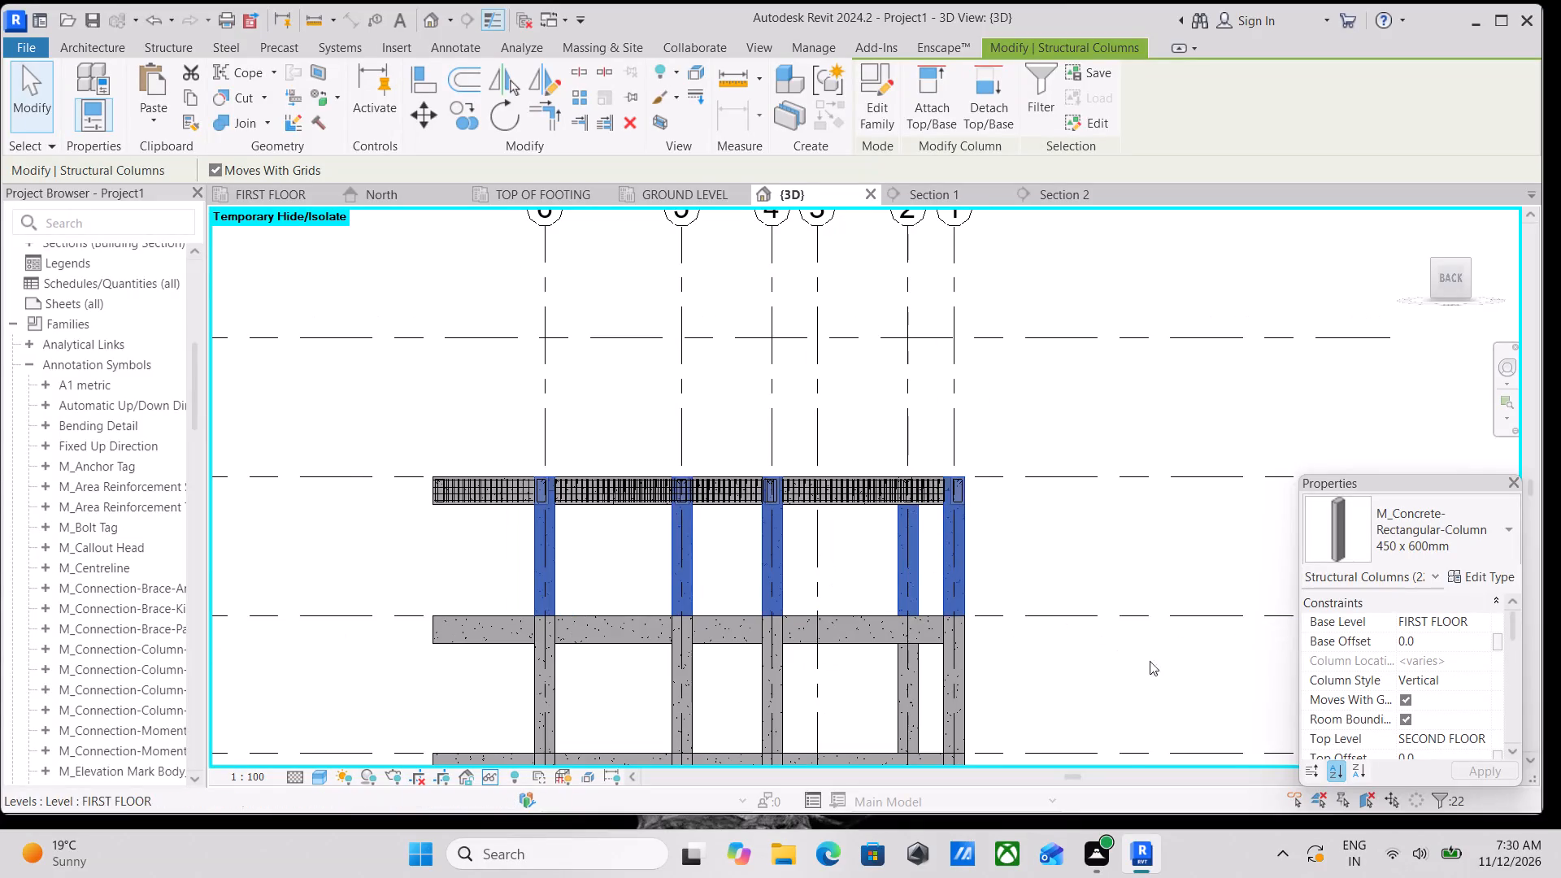
Clear the column selection and examine the stacked floors and beam-column joints from the back and from an angled view.
{"action": "scroll", "coordinate": [1266, 685], "scroll_direction": "up", "scroll_amount": 1}
{"action": "scroll", "coordinate": [754, 495], "scroll_direction": "up", "scroll_amount": 2}
{"action": "middle_click_drag", "start_coordinate": [576, 468], "coordinate": [674, 379]}
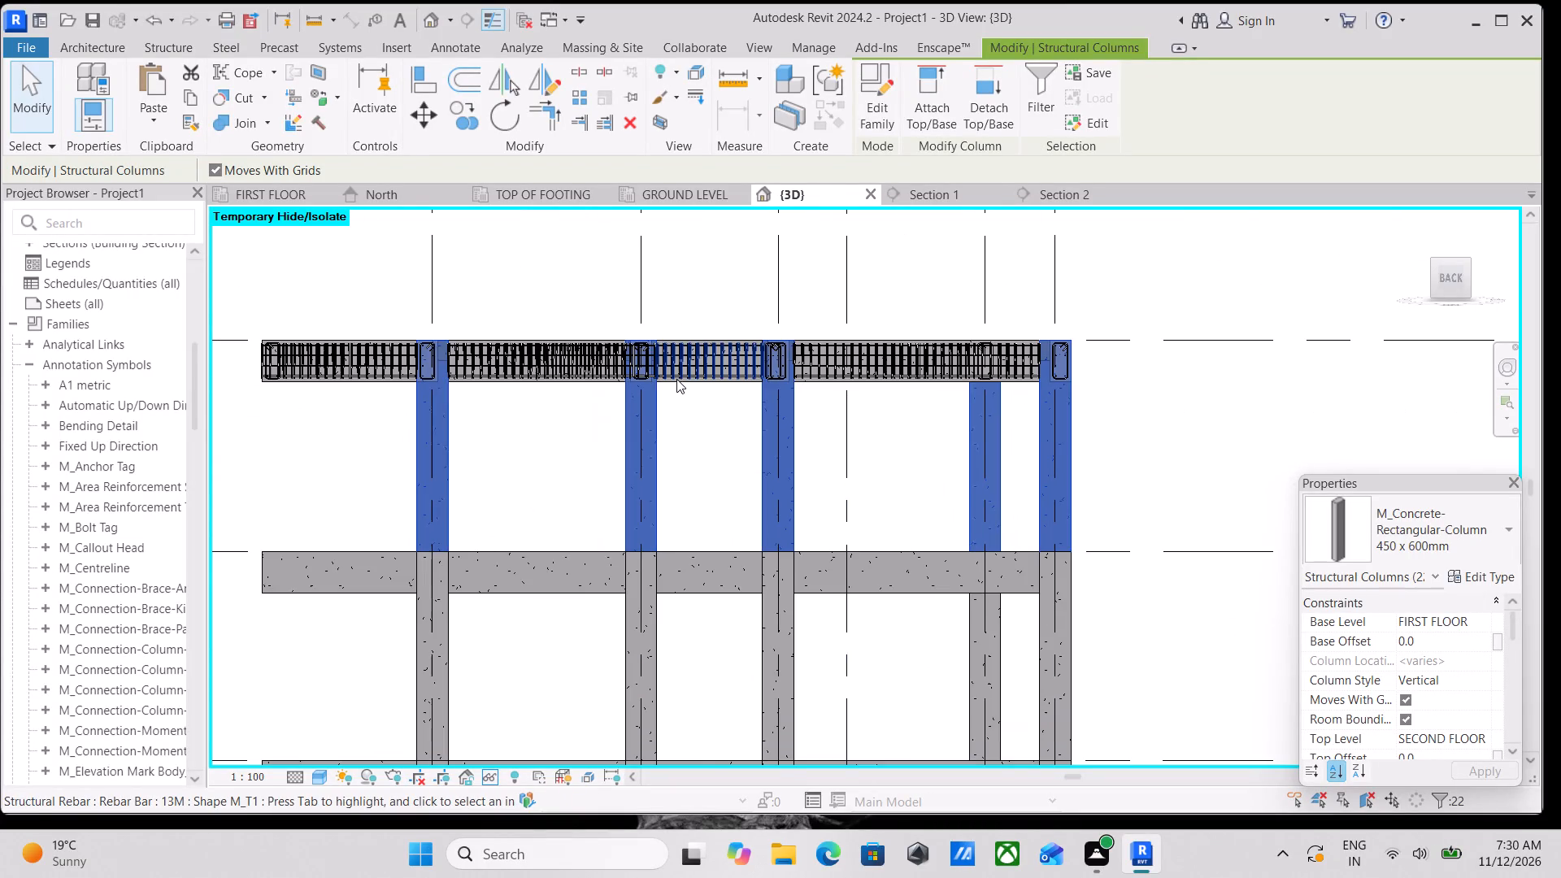
{"action": "scroll", "coordinate": [672, 354], "scroll_direction": "down", "scroll_amount": 1}
{"action": "key", "text": "Escape"}
{"action": "scroll", "coordinate": [672, 353], "scroll_direction": "down", "scroll_amount": 2}
{"action": "middle_click", "coordinate": [672, 353]}
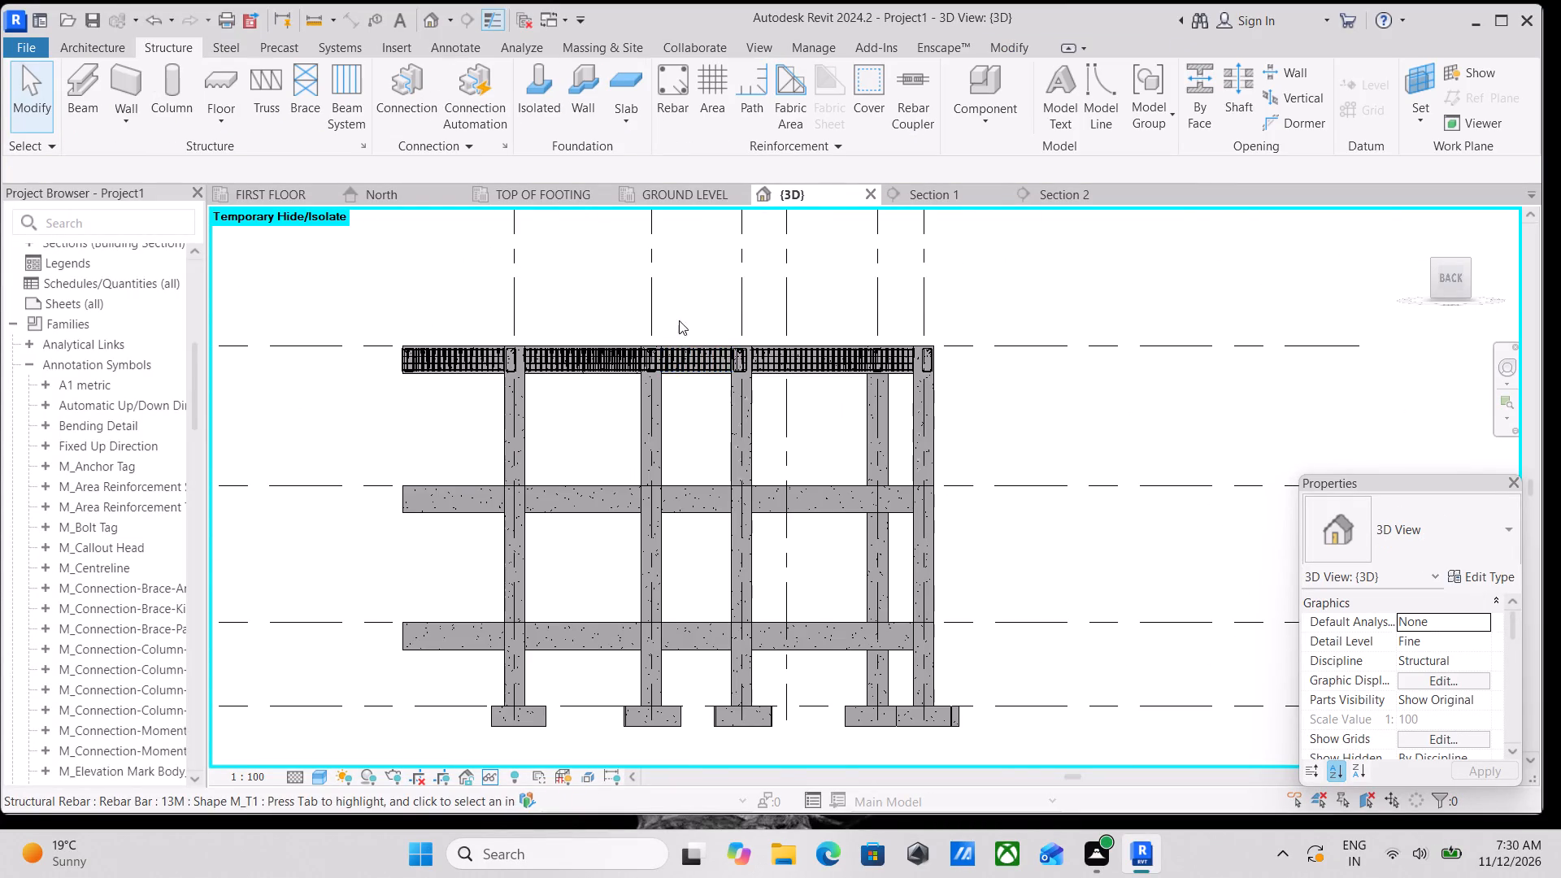
{"action": "scroll", "coordinate": [689, 263], "scroll_direction": "down", "scroll_amount": 1}
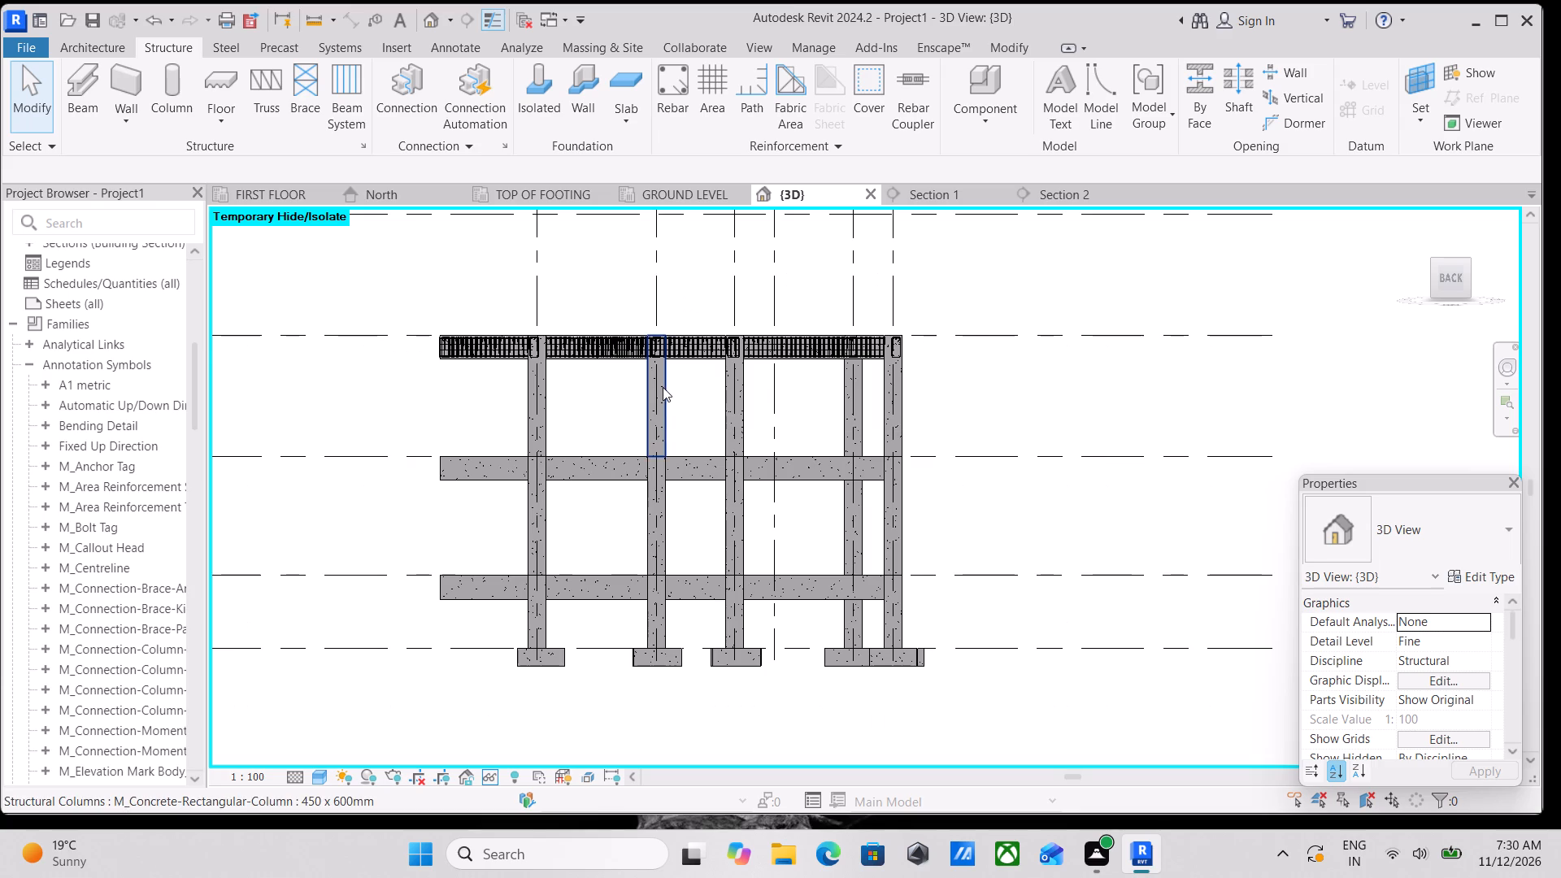
{"action": "middle_click_drag", "start_coordinate": [661, 387], "coordinate": [346, 503], "text": "shift"}
{"action": "middle_click_drag", "start_coordinate": [622, 522], "coordinate": [541, 511], "text": "shift"}
{"action": "scroll", "coordinate": [909, 538], "scroll_direction": "up", "scroll_amount": 5}
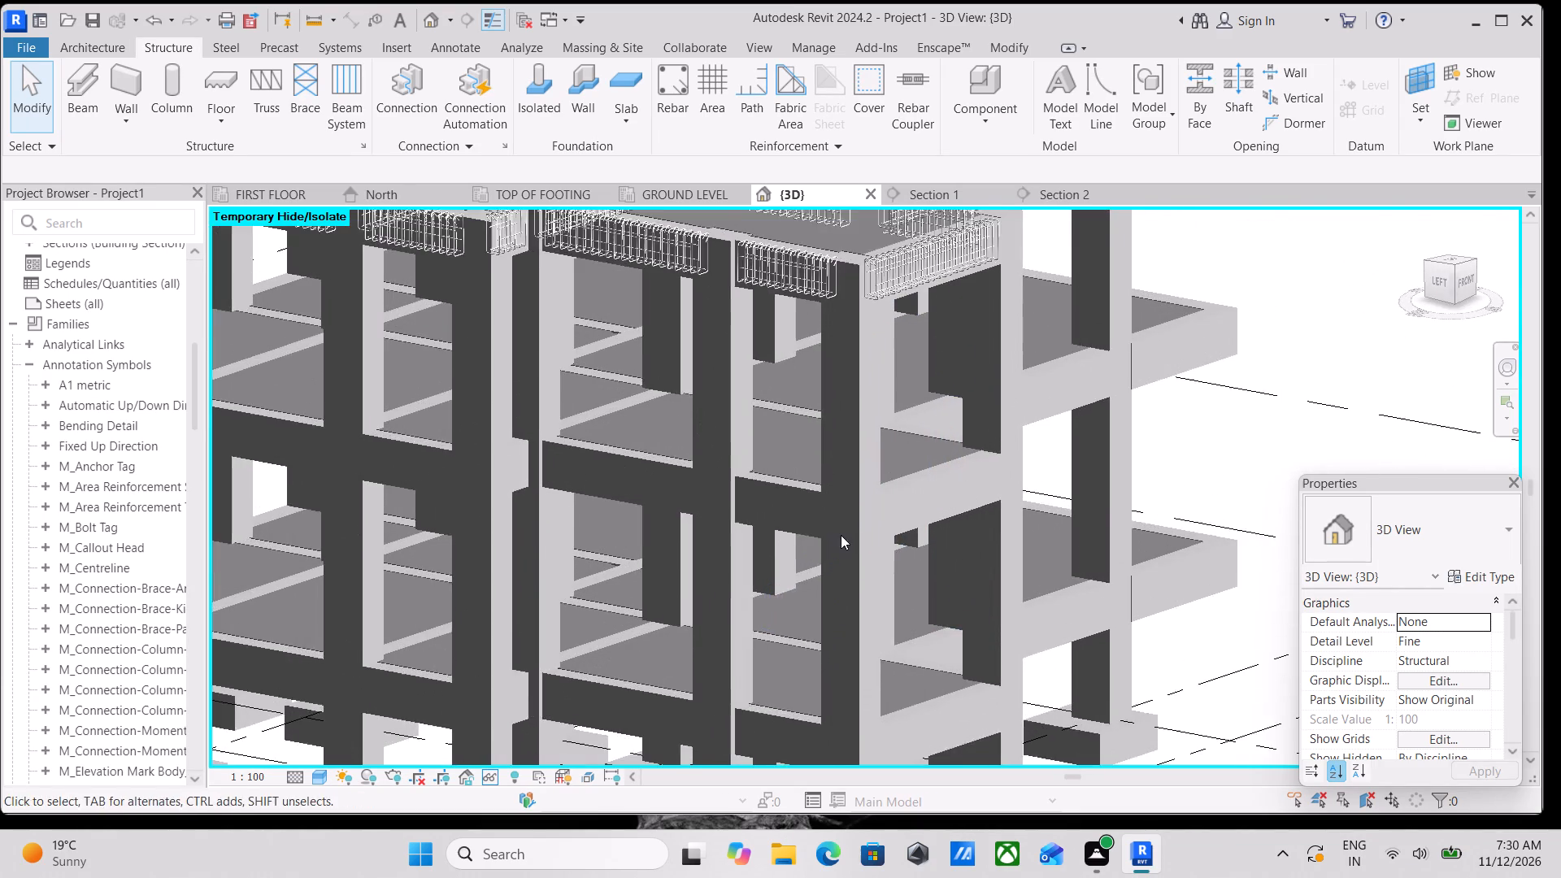
{"action": "scroll", "coordinate": [828, 526], "scroll_direction": "up", "scroll_amount": 2}
{"action": "scroll", "coordinate": [751, 489], "scroll_direction": "up", "scroll_amount": 4}
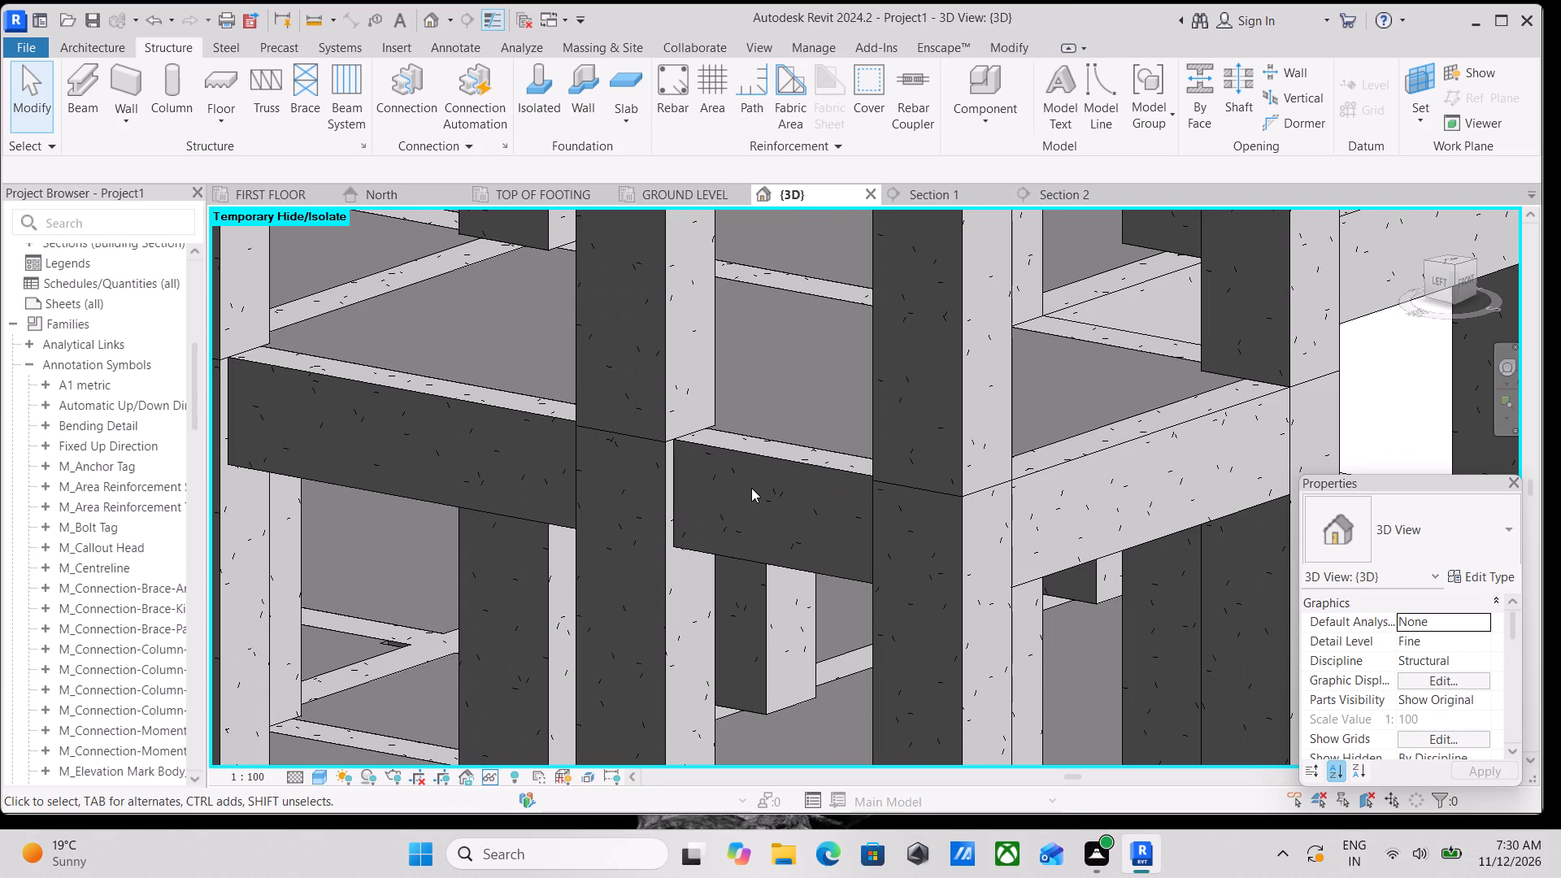
{"action": "scroll", "coordinate": [773, 476], "scroll_direction": "down", "scroll_amount": 8}
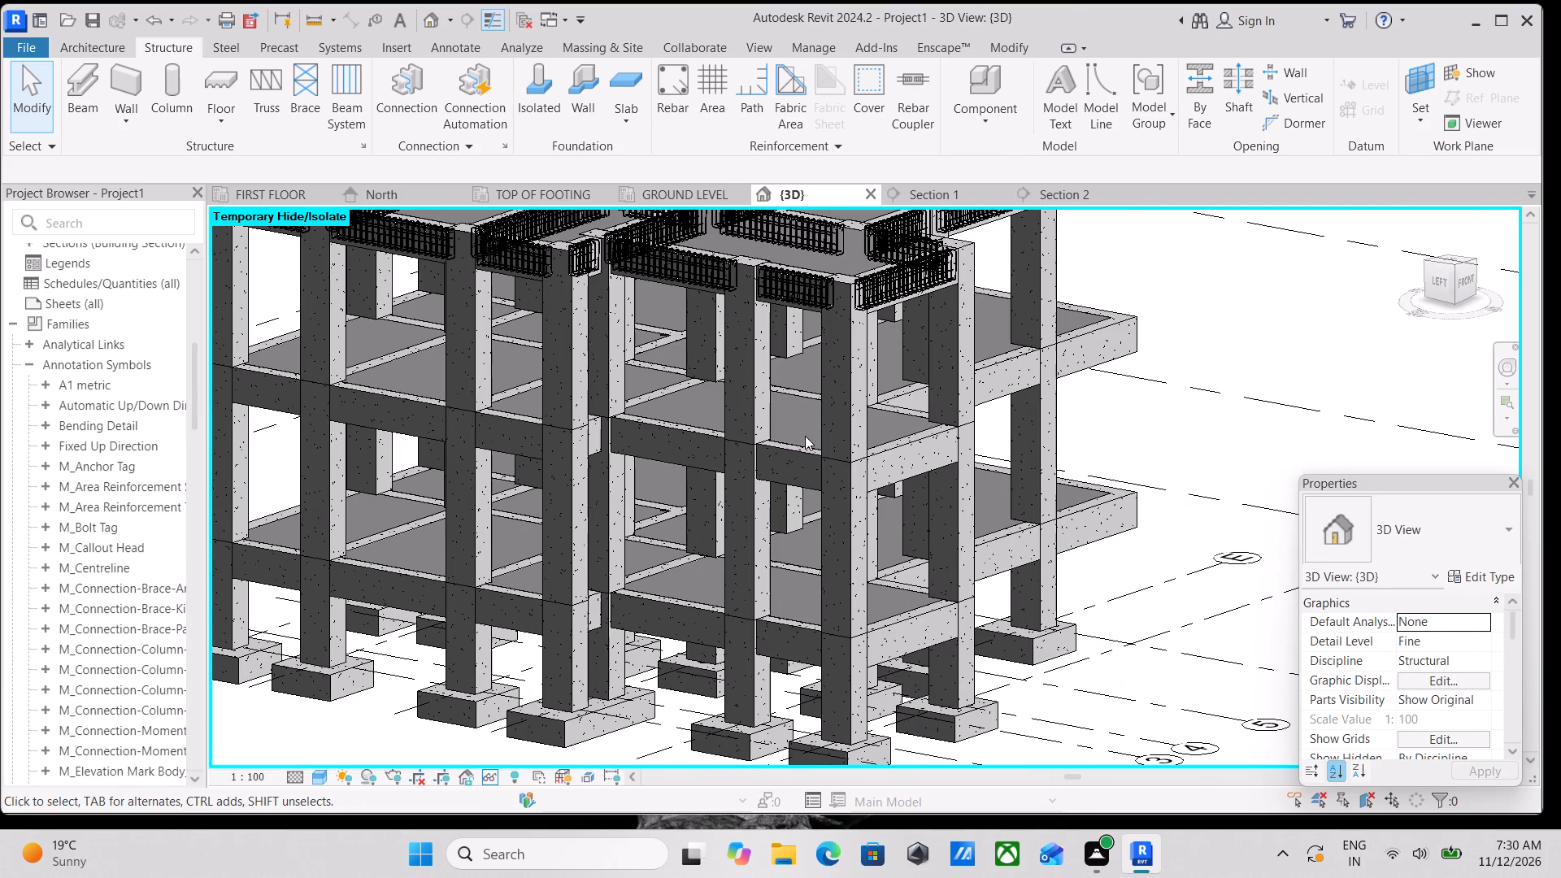
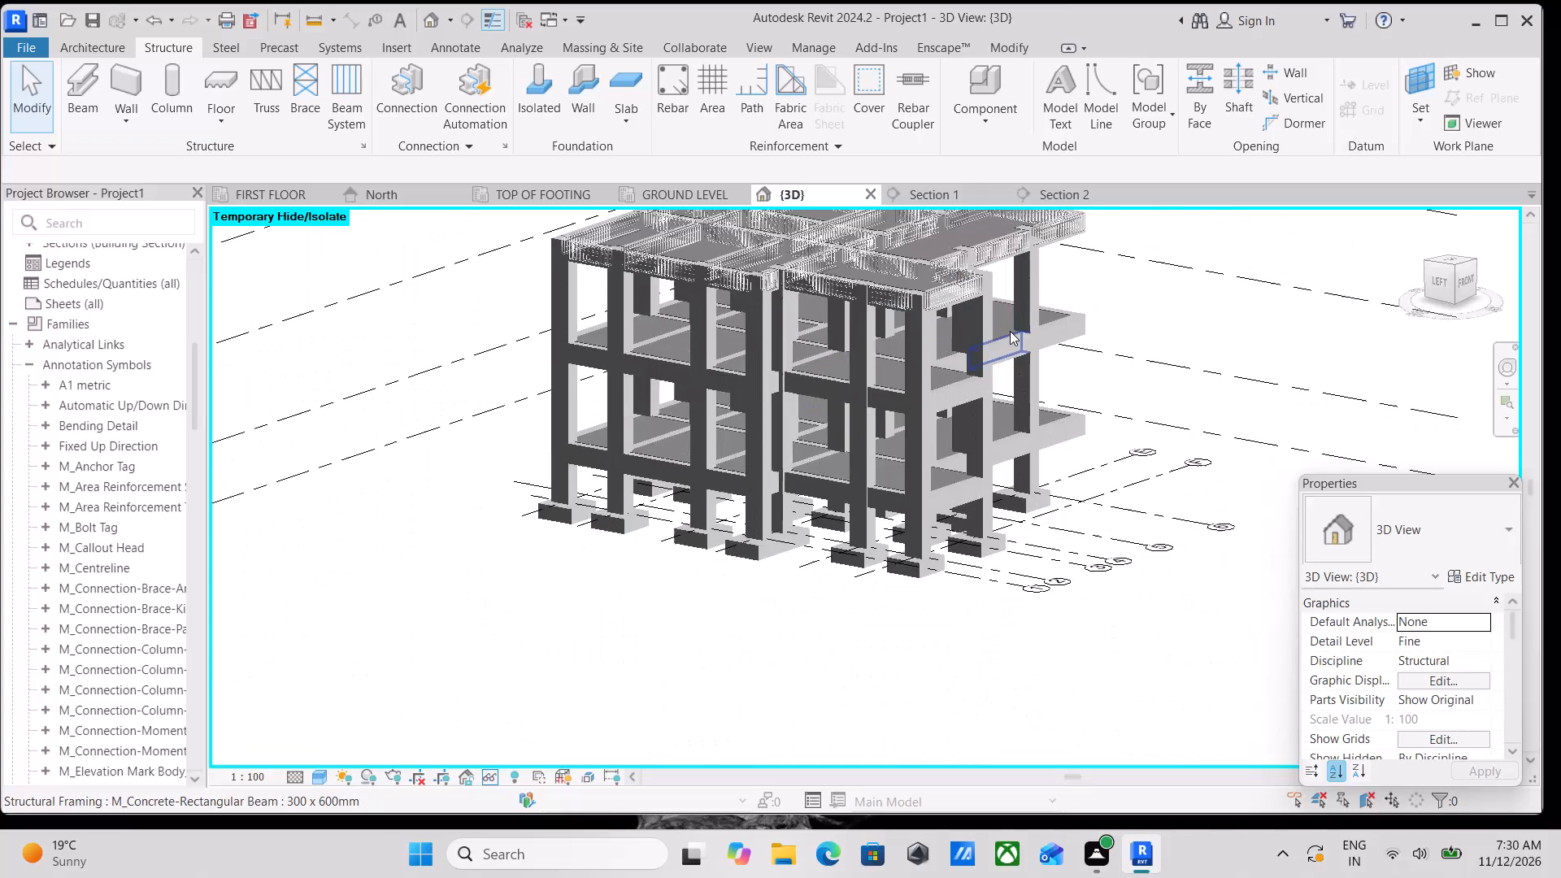
Examine the whole stacked concrete frame in 3D from the front and from an angled view.
{"action": "scroll", "coordinate": [1010, 331], "scroll_direction": "up", "scroll_amount": 2}
{"action": "scroll", "coordinate": [967, 311], "scroll_direction": "down", "scroll_amount": 3}
{"action": "middle_click_drag", "start_coordinate": [967, 311], "coordinate": [876, 415]}
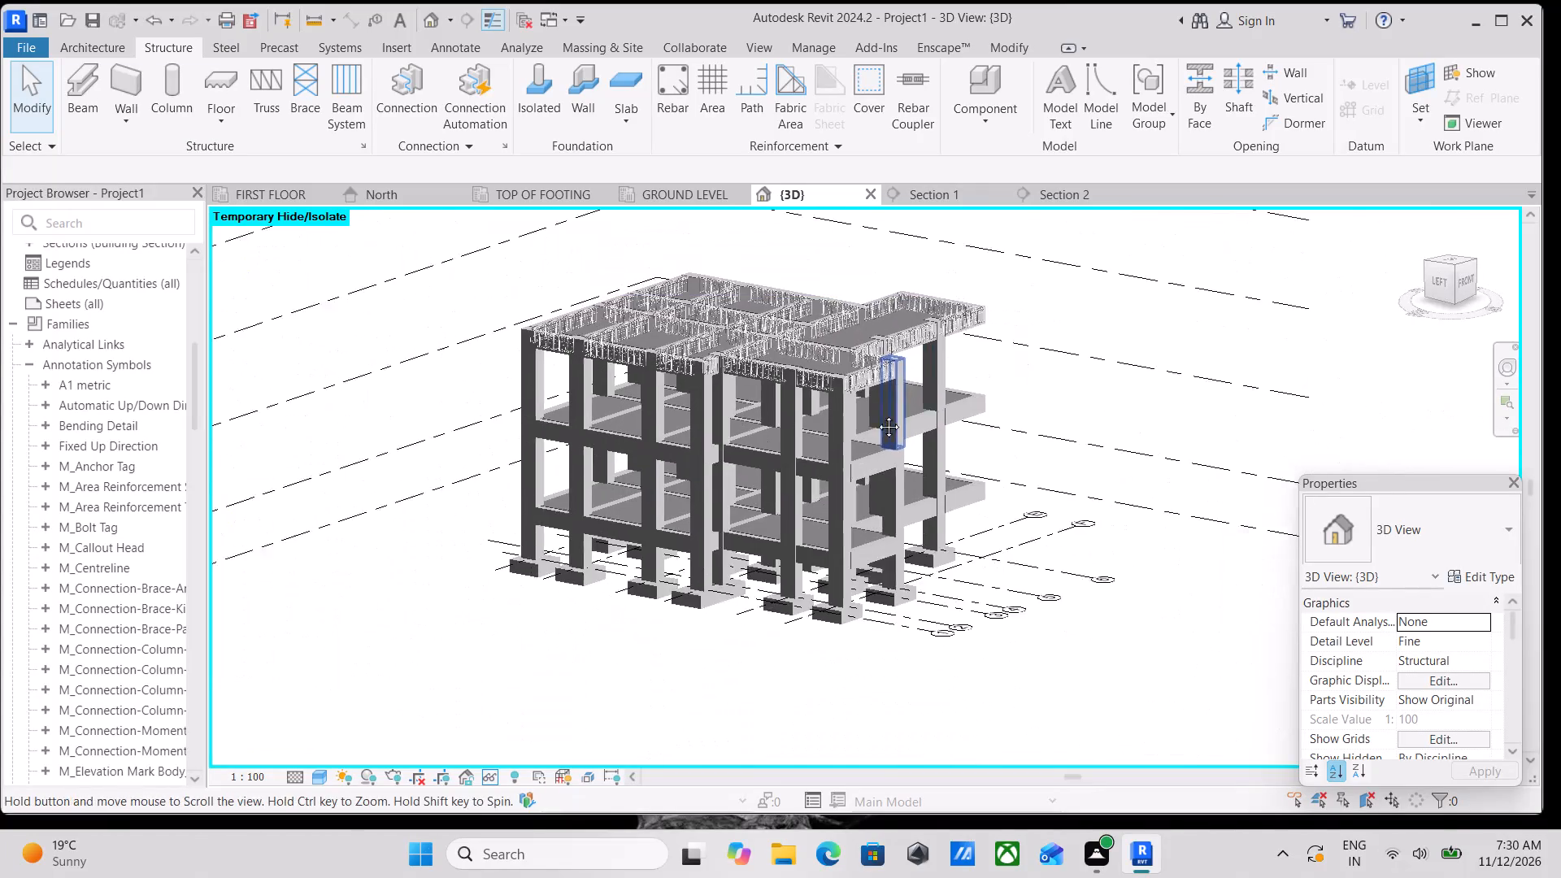
{"action": "middle_click_drag", "start_coordinate": [876, 415], "coordinate": [873, 417]}
{"action": "scroll", "coordinate": [874, 418], "scroll_direction": "up", "scroll_amount": 2}
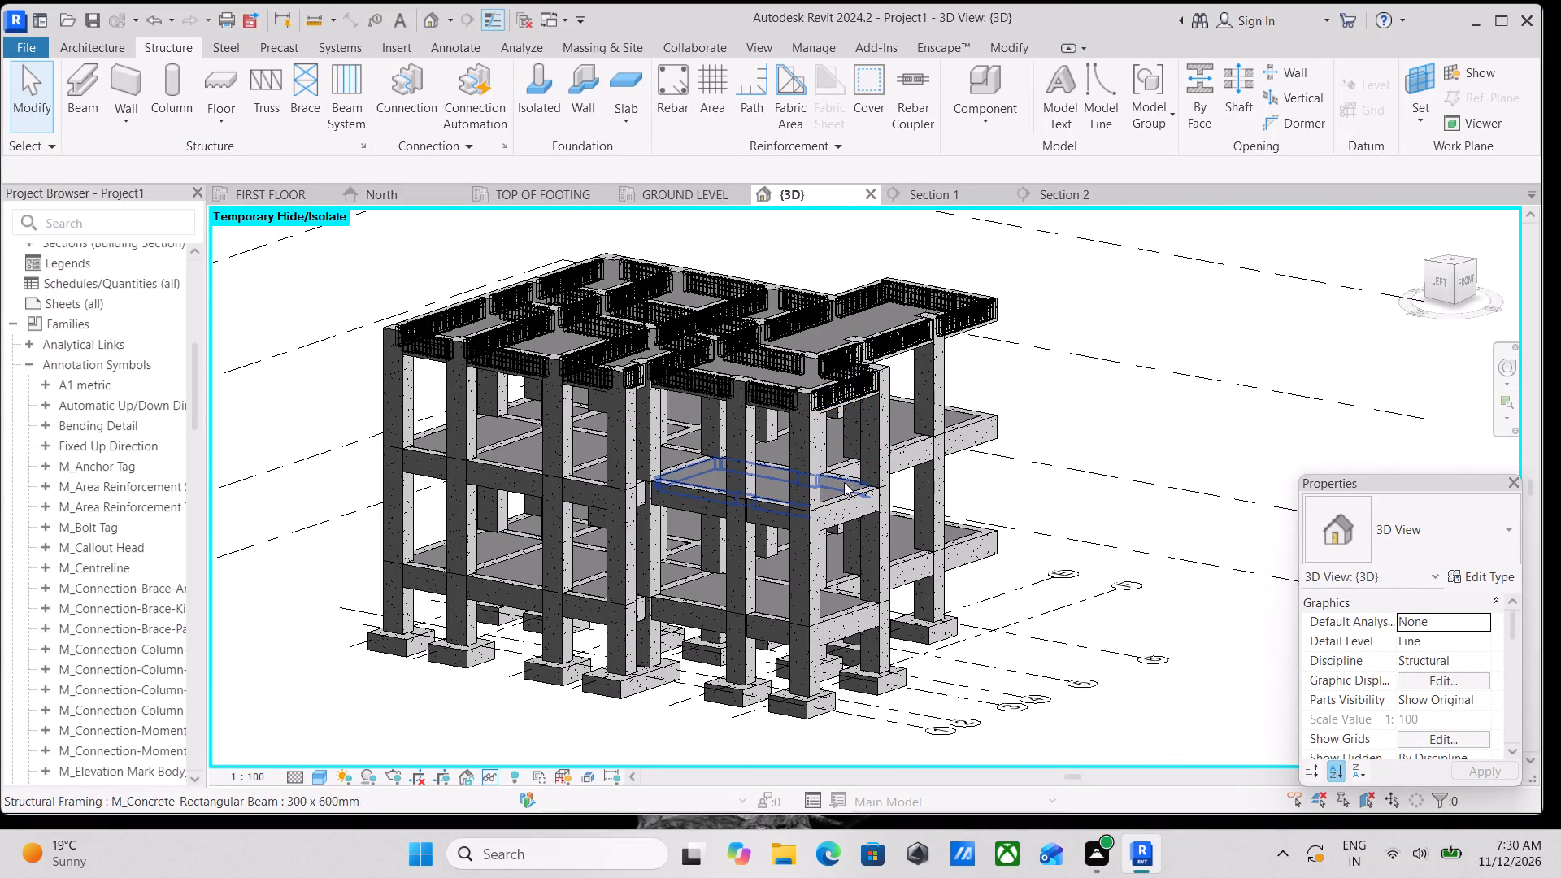
{"action": "middle_click_drag", "start_coordinate": [844, 482], "coordinate": [572, 491], "text": "shift"}
{"action": "scroll", "coordinate": [572, 495], "scroll_direction": "up", "scroll_amount": 1}
{"action": "middle_click_drag", "start_coordinate": [601, 426], "coordinate": [799, 305], "text": "shift"}
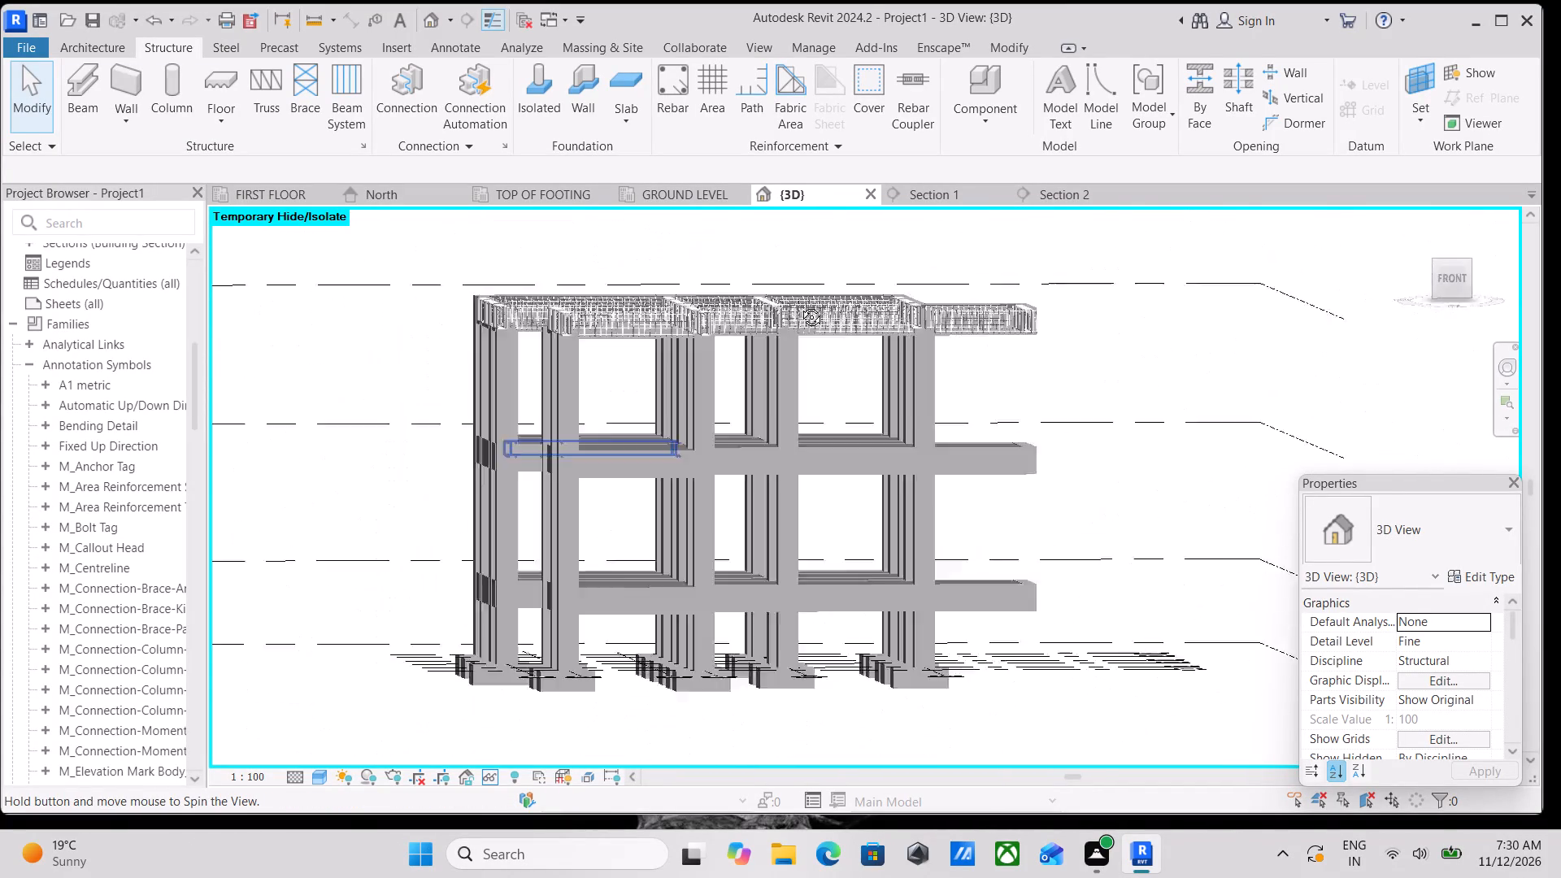
{"action": "middle_click_drag", "start_coordinate": [799, 305], "coordinate": [854, 422], "text": "shift"}
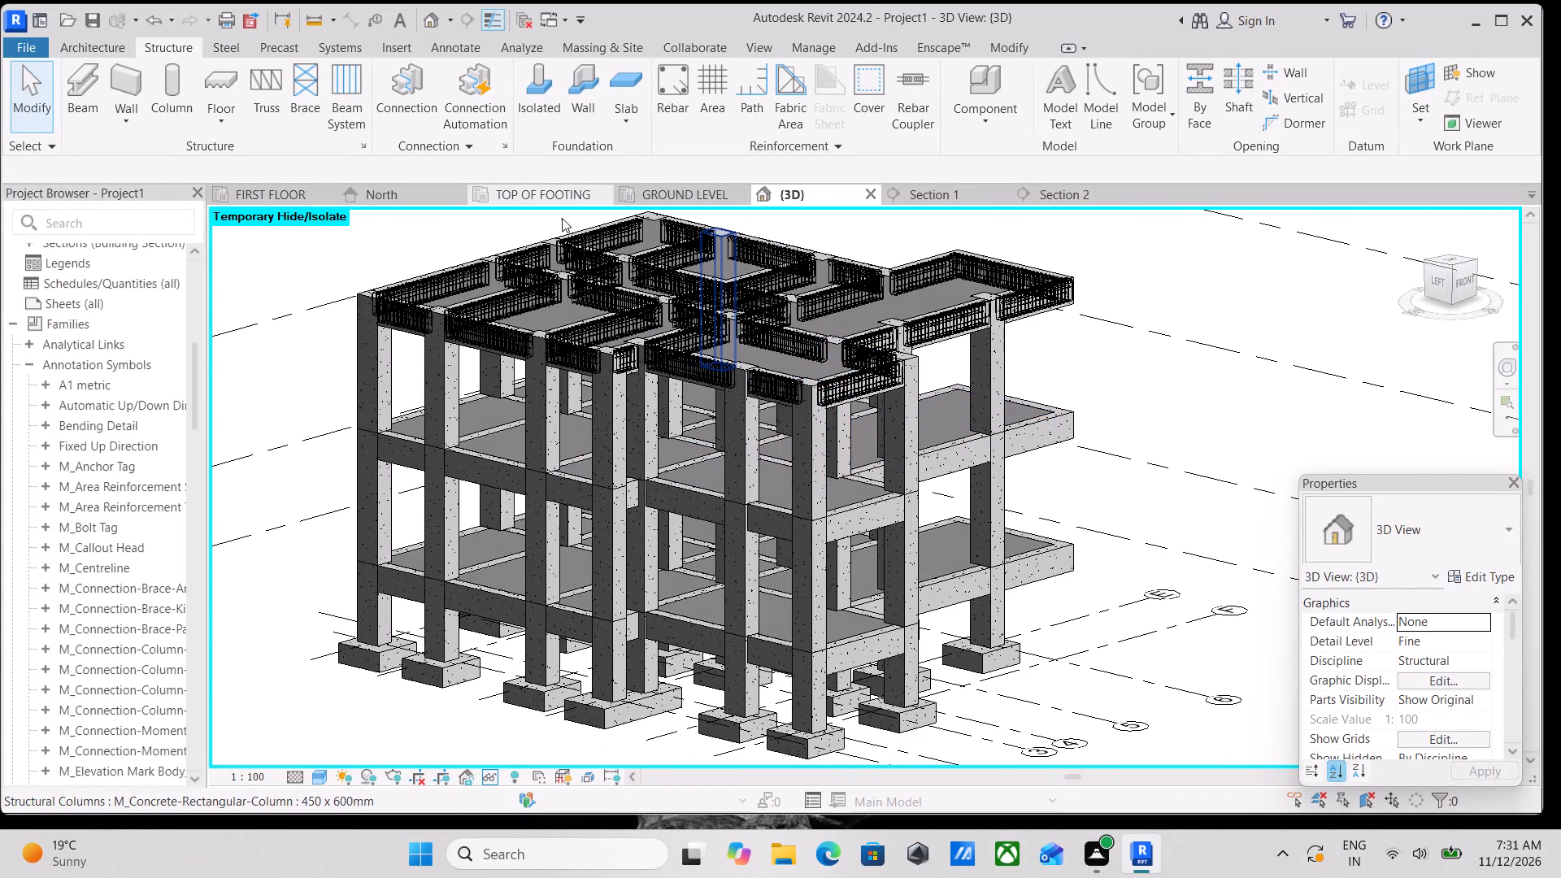
Review the GROUND LEVEL plan, the North elevation and the TOP OF FOOTING plan.
{"action": "left_click", "coordinate": [656, 196]}
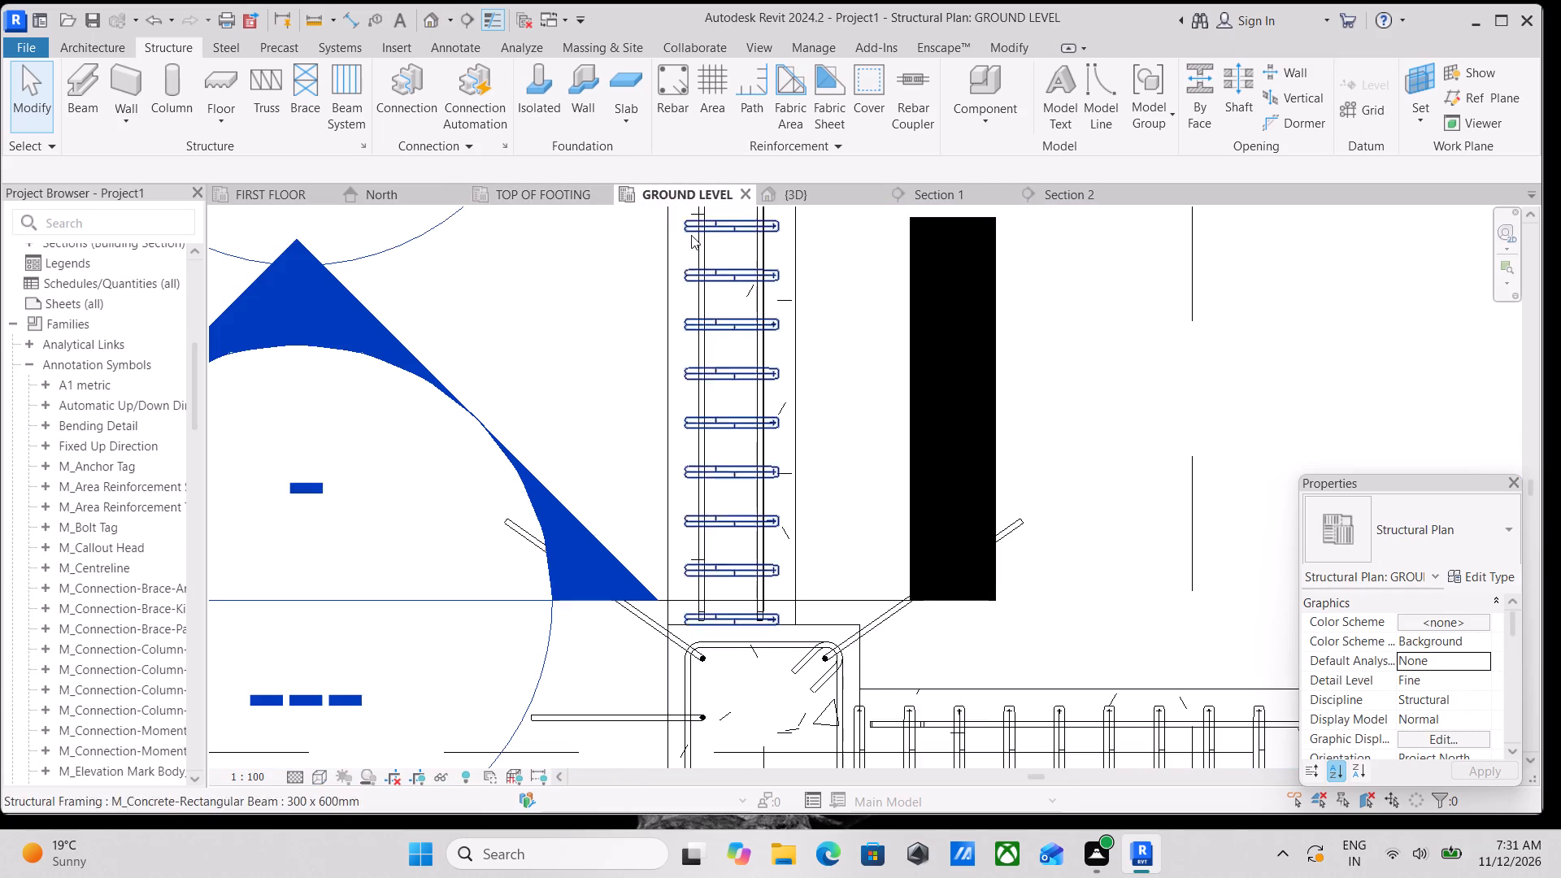
{"action": "scroll", "coordinate": [698, 237], "scroll_direction": "down", "scroll_amount": 13}
{"action": "scroll", "coordinate": [850, 306], "scroll_direction": "down", "scroll_amount": 2}
{"action": "middle_click_drag", "start_coordinate": [850, 306], "coordinate": [787, 338]}
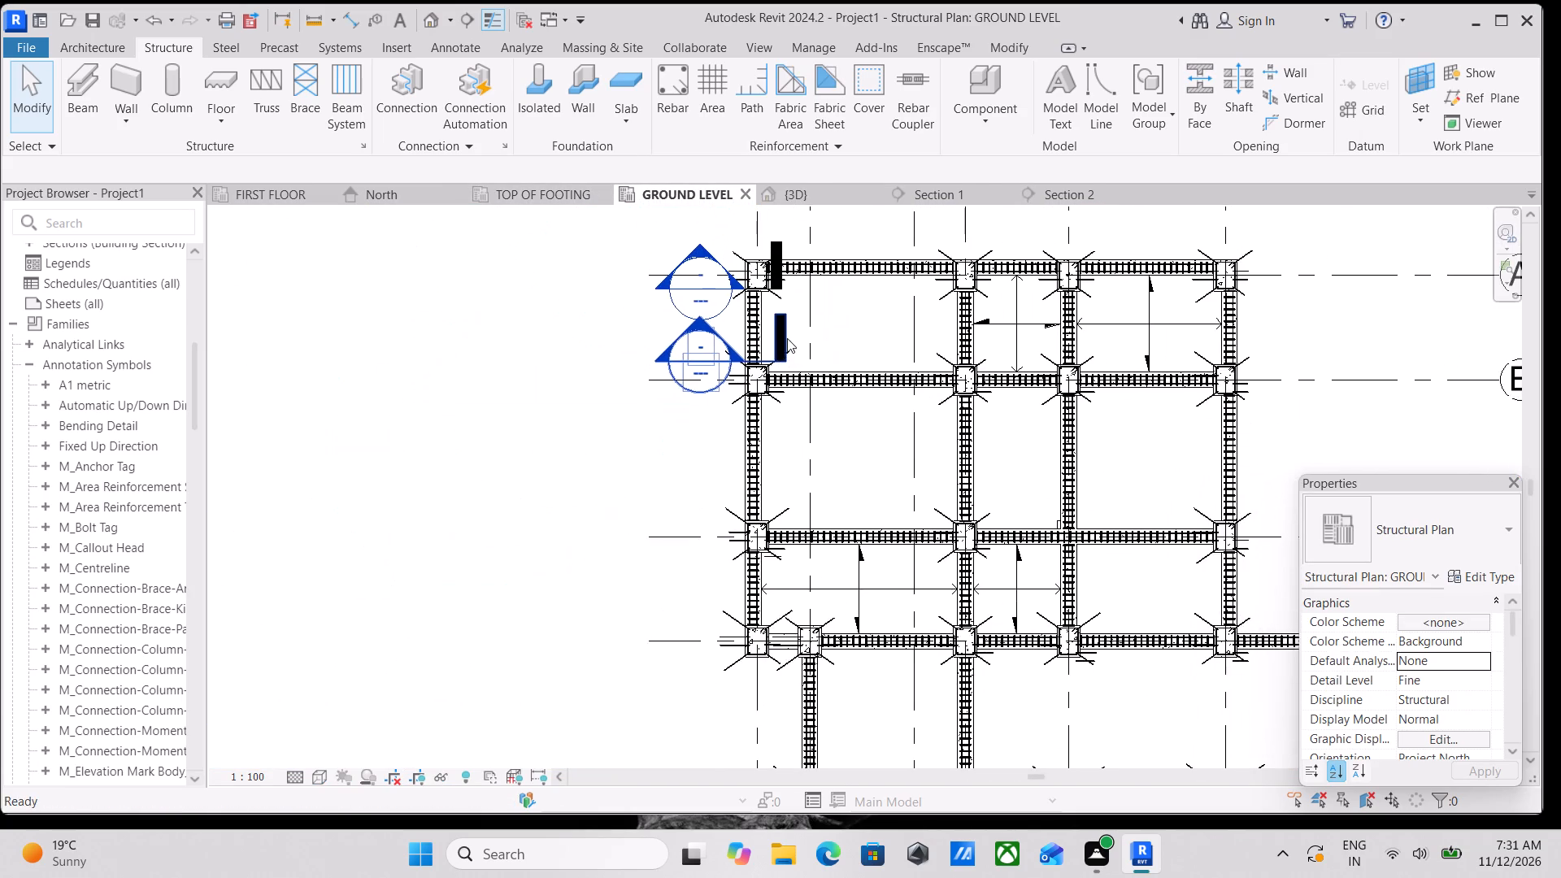
{"action": "scroll", "coordinate": [737, 359], "scroll_direction": "up", "scroll_amount": 3}
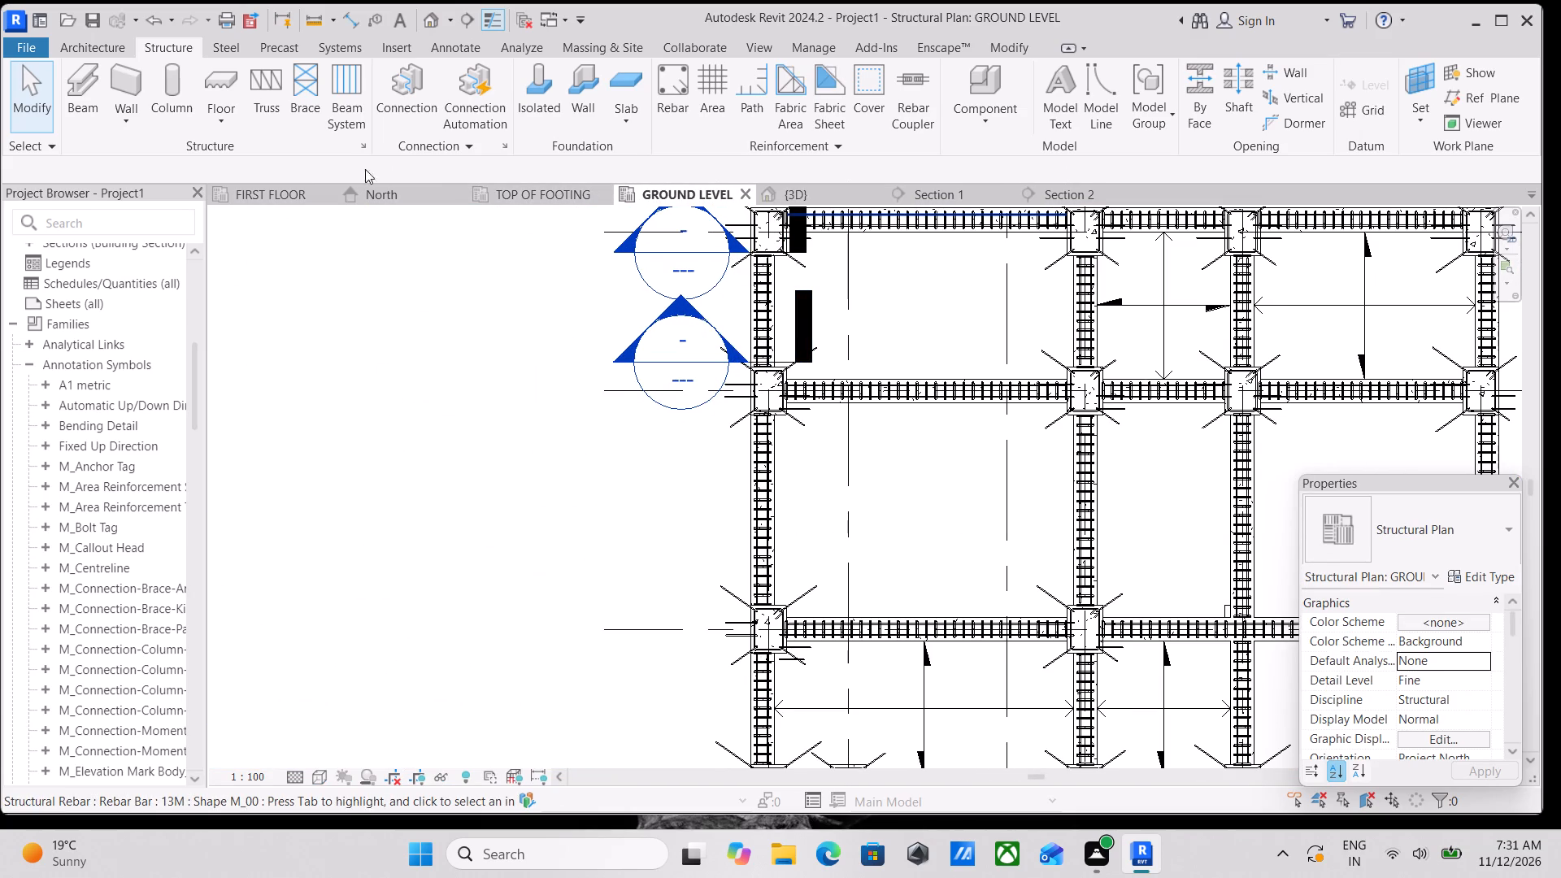
{"action": "left_click", "coordinate": [406, 190]}
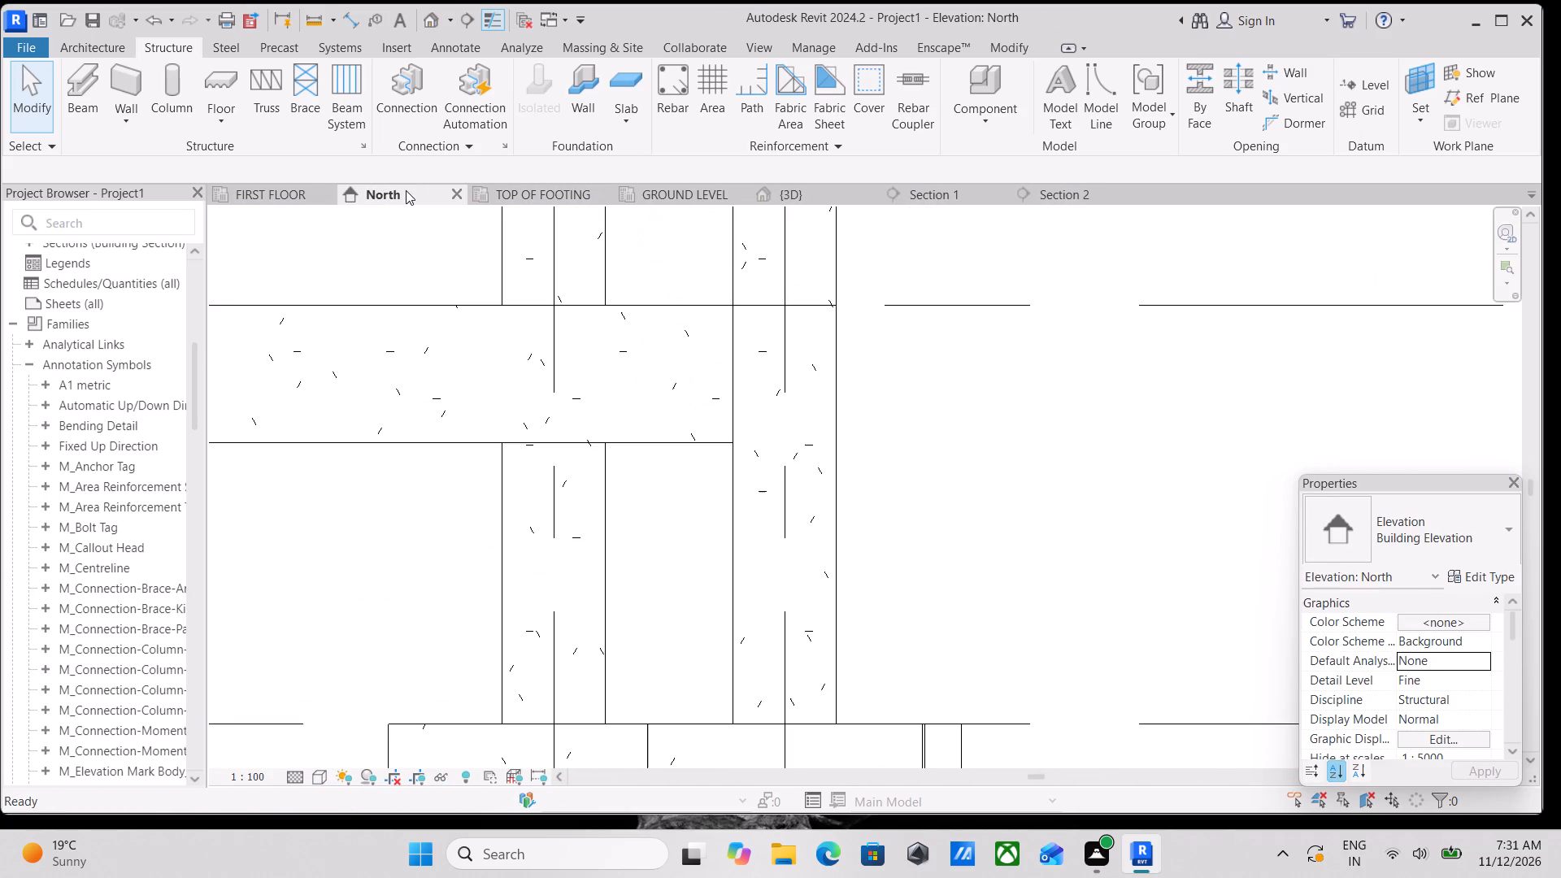
{"action": "scroll", "coordinate": [441, 202], "scroll_direction": "down", "scroll_amount": 5}
{"action": "left_click", "coordinate": [545, 189]}
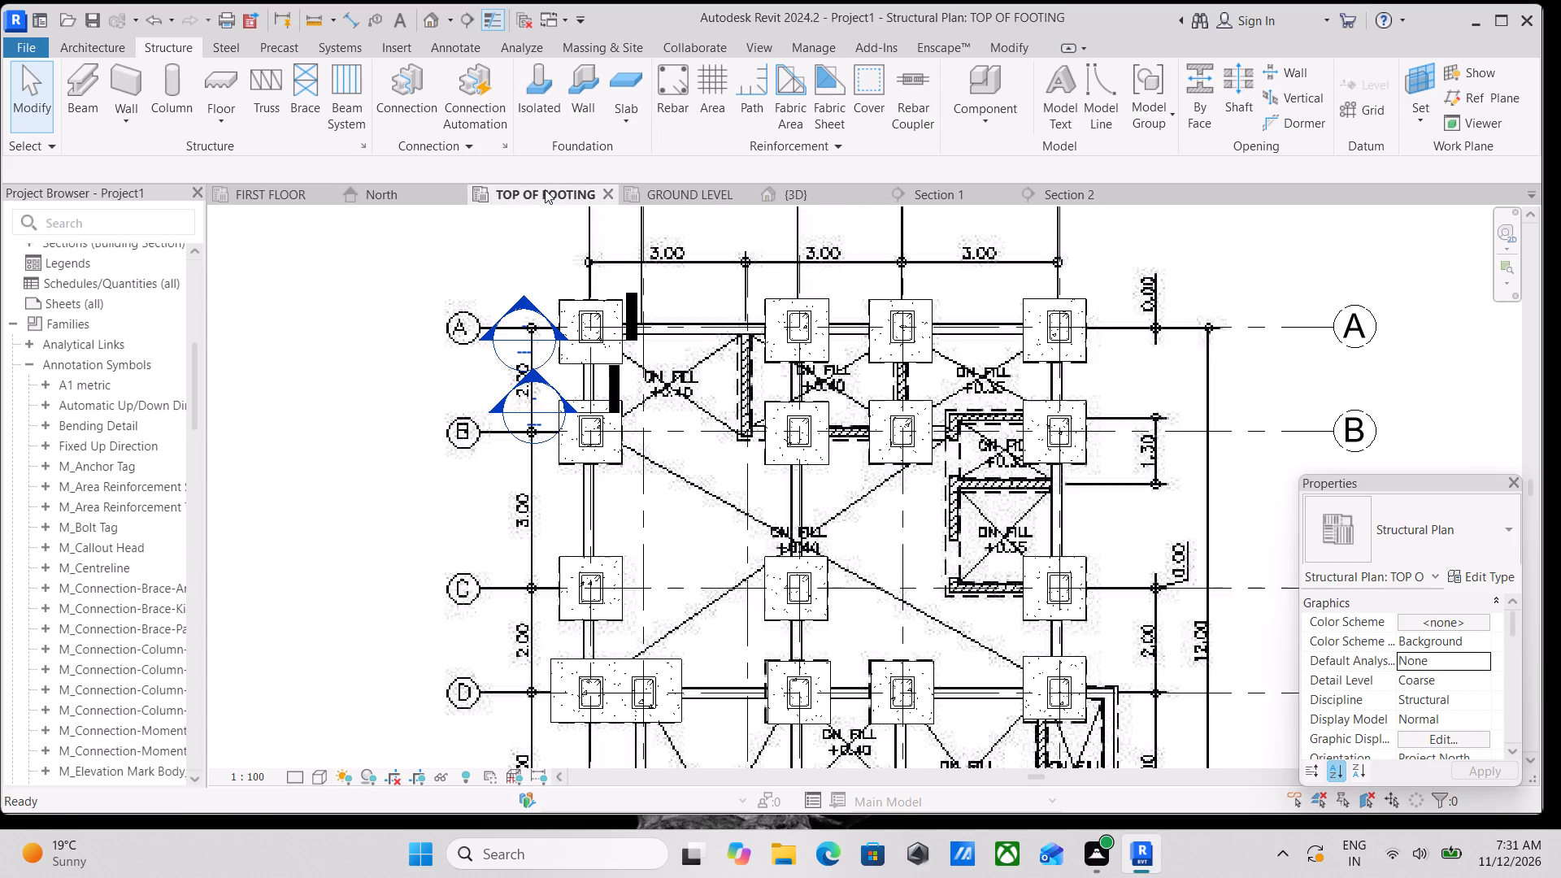
{"action": "scroll", "coordinate": [667, 219], "scroll_direction": "down", "scroll_amount": 2}
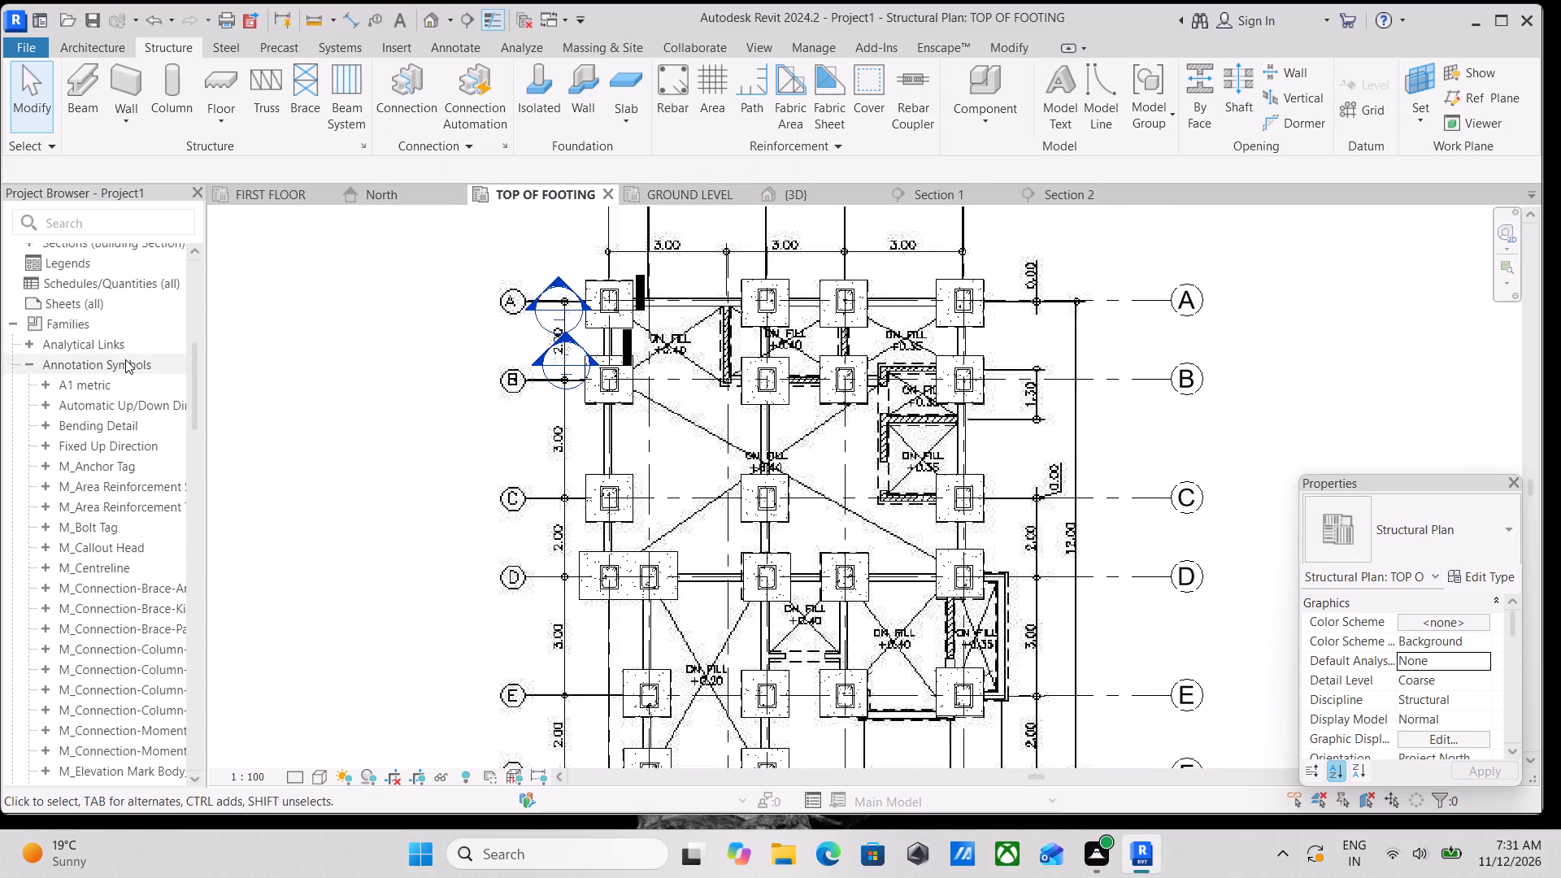
Open the FIRST FLOOR structural plan and inspect the corner column and its adjoining beams at grids A and 1.
{"action": "scroll", "coordinate": [125, 359], "scroll_direction": "up", "scroll_amount": 4}
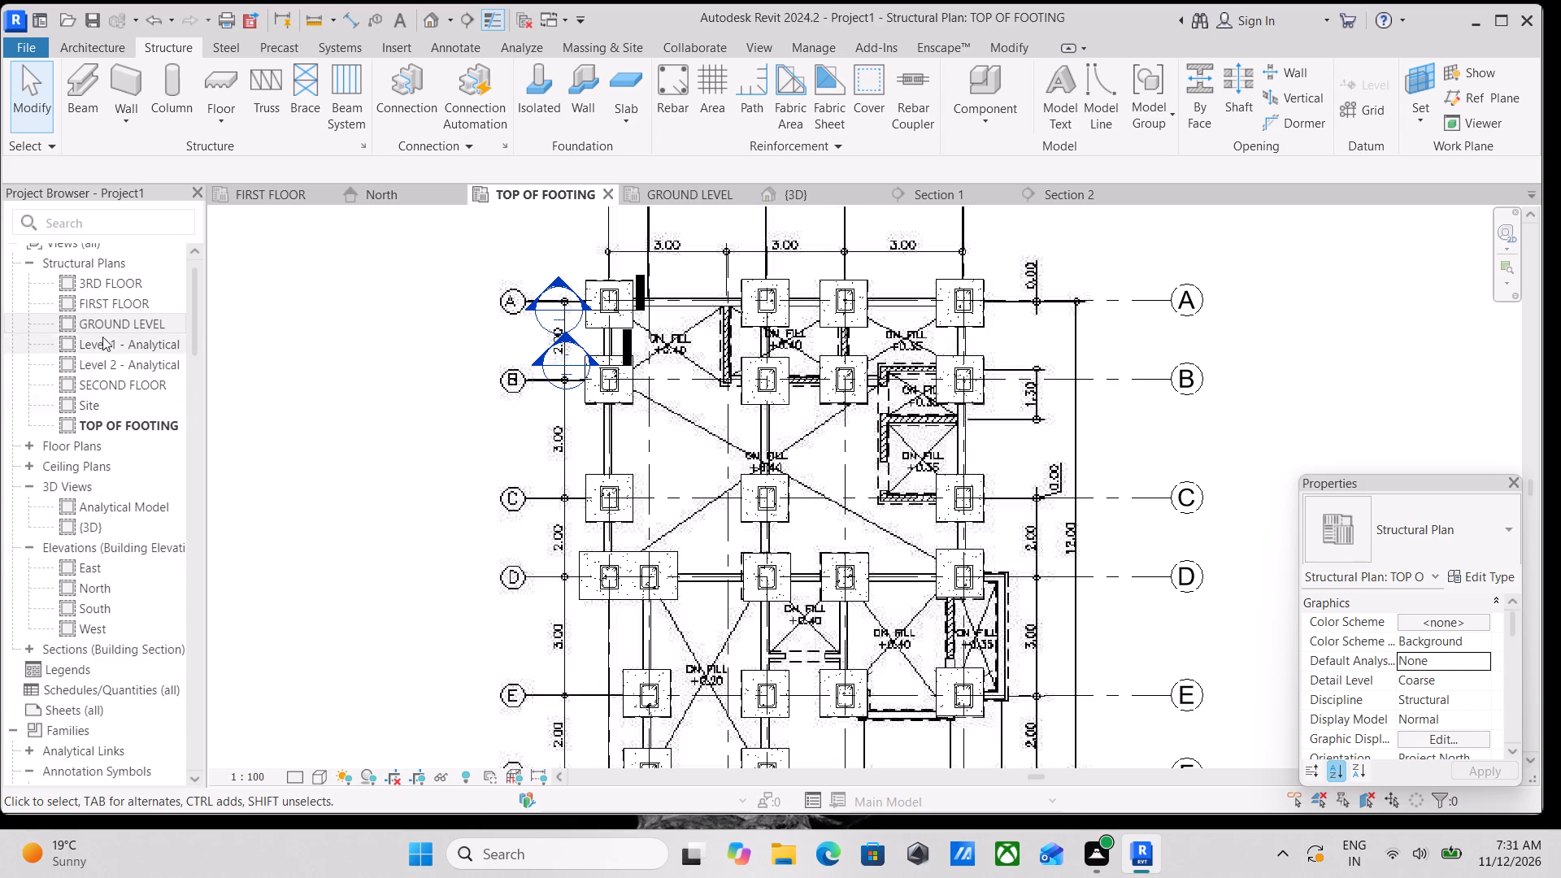
{"action": "double_click", "coordinate": [102, 305]}
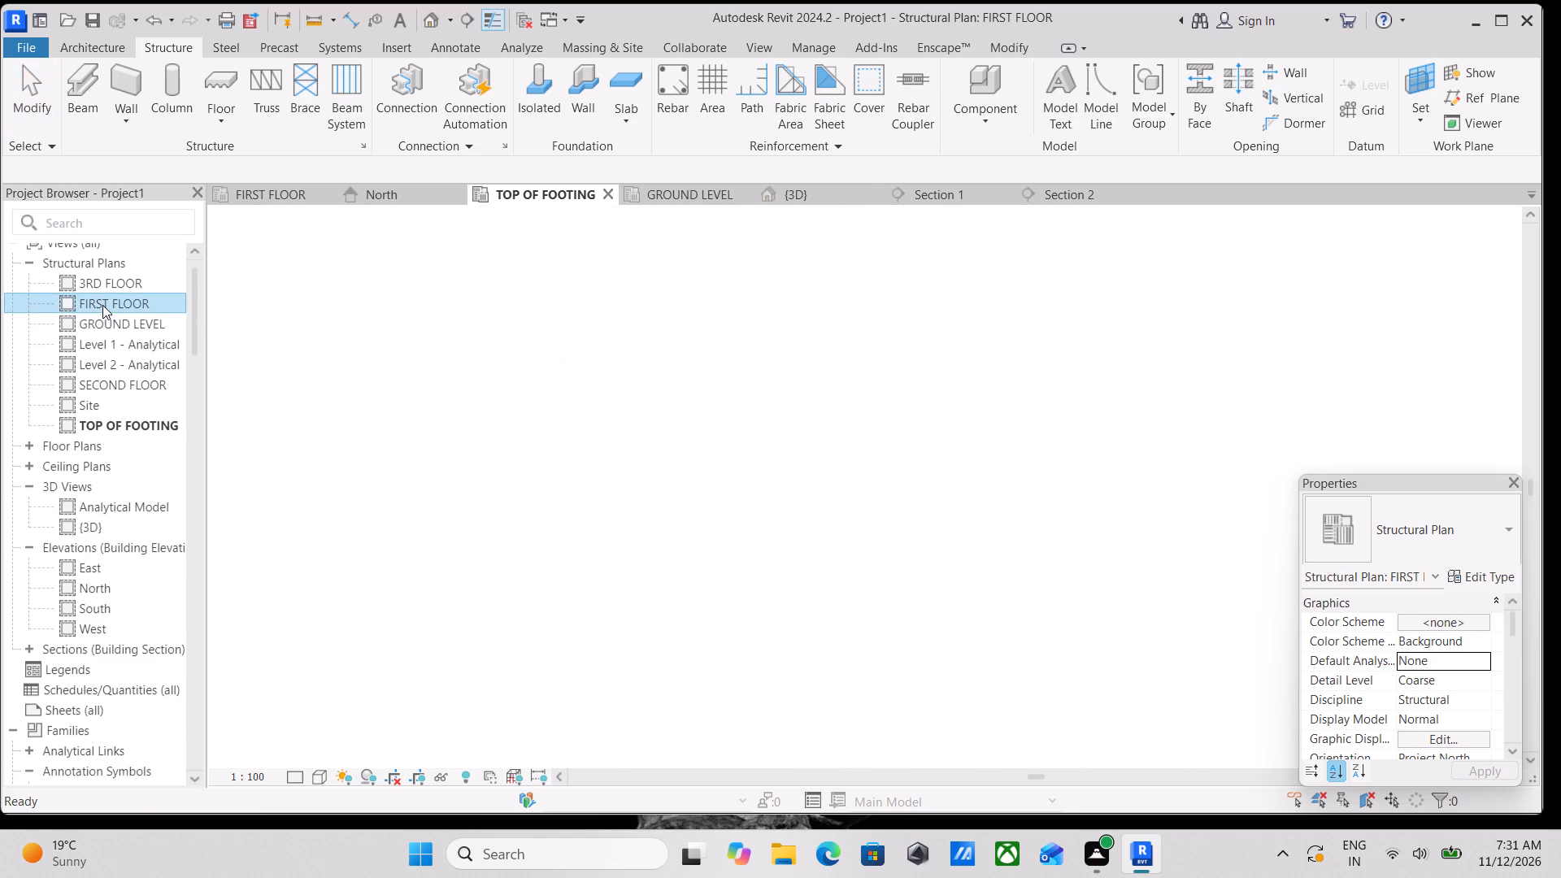
{"action": "scroll", "coordinate": [420, 445], "scroll_direction": "up", "scroll_amount": 2}
{"action": "scroll", "coordinate": [539, 270], "scroll_direction": "up", "scroll_amount": 2}
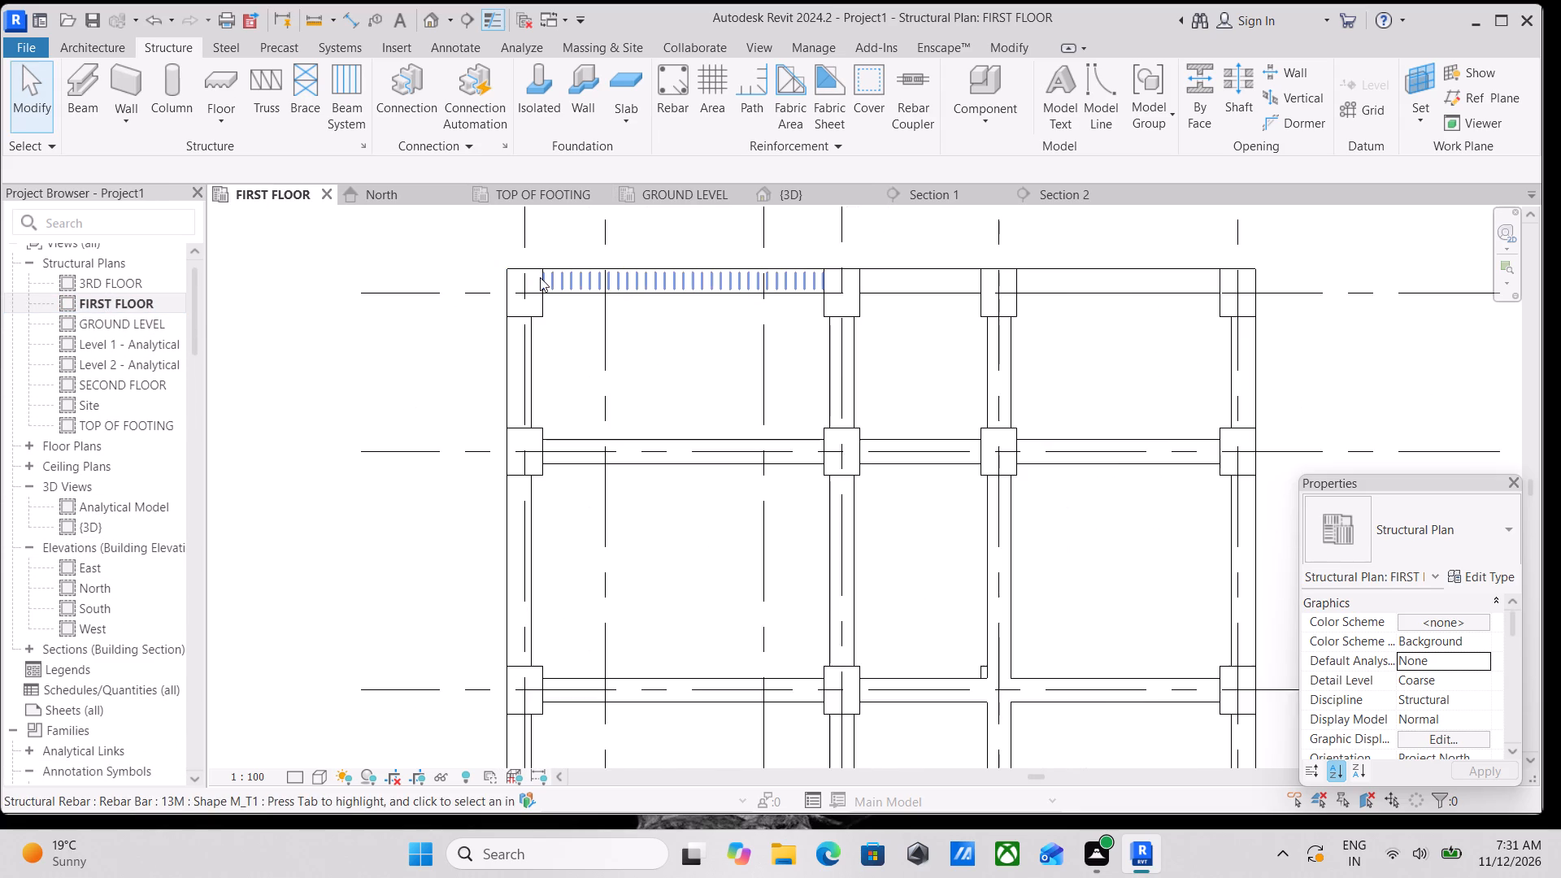
{"action": "scroll", "coordinate": [540, 277], "scroll_direction": "up", "scroll_amount": 1}
{"action": "middle_click_drag", "start_coordinate": [540, 277], "coordinate": [587, 322]}
{"action": "scroll", "coordinate": [594, 331], "scroll_direction": "up", "scroll_amount": 3}
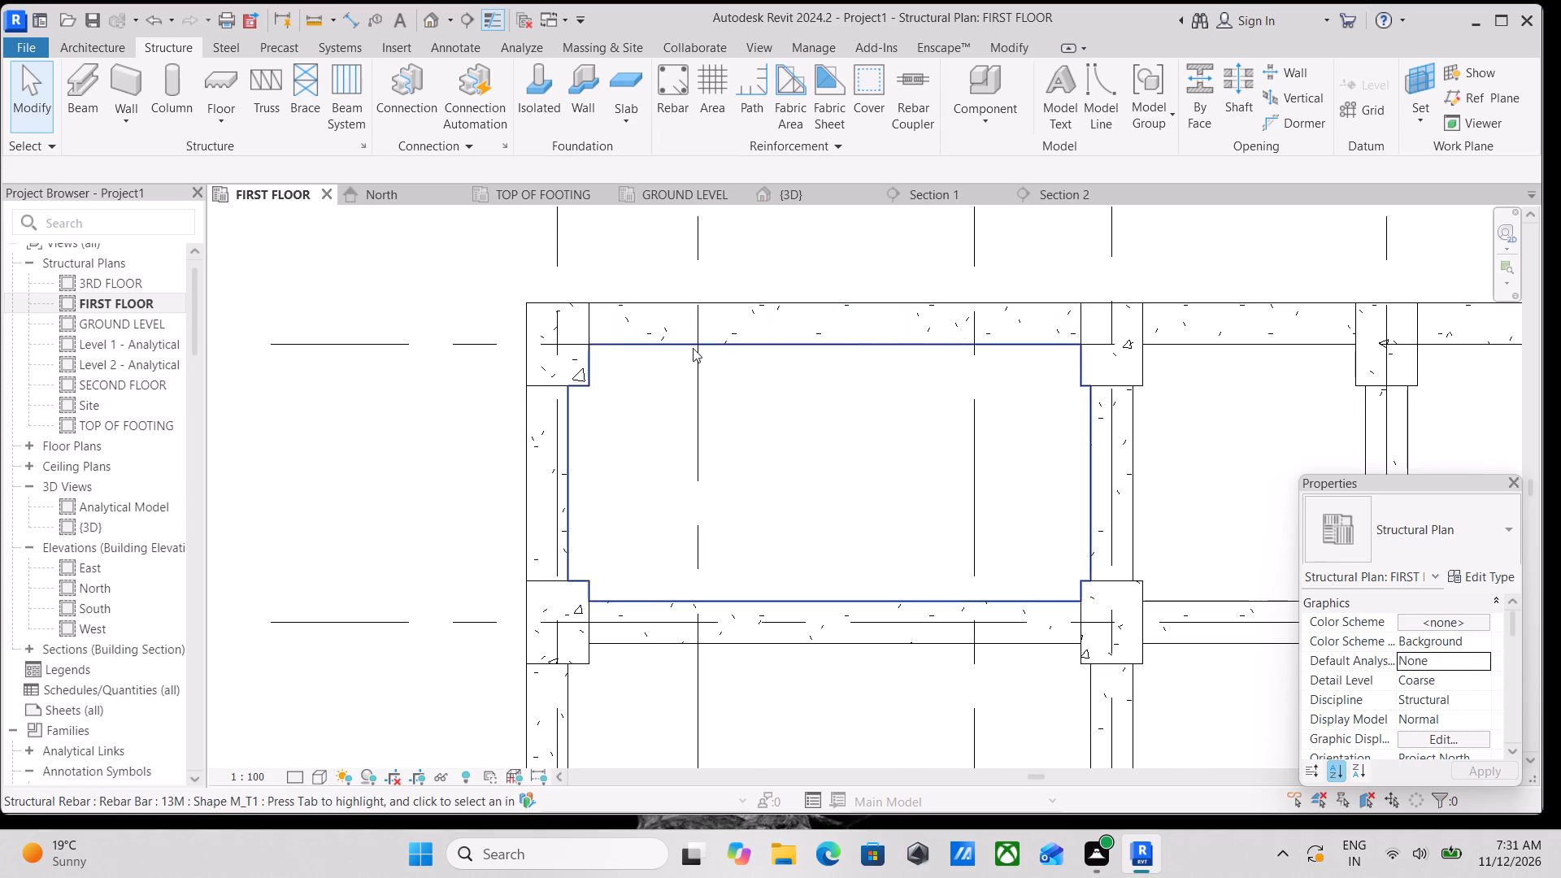
{"action": "scroll", "coordinate": [525, 379], "scroll_direction": "up", "scroll_amount": 2}
{"action": "middle_click_drag", "start_coordinate": [489, 376], "coordinate": [537, 489]}
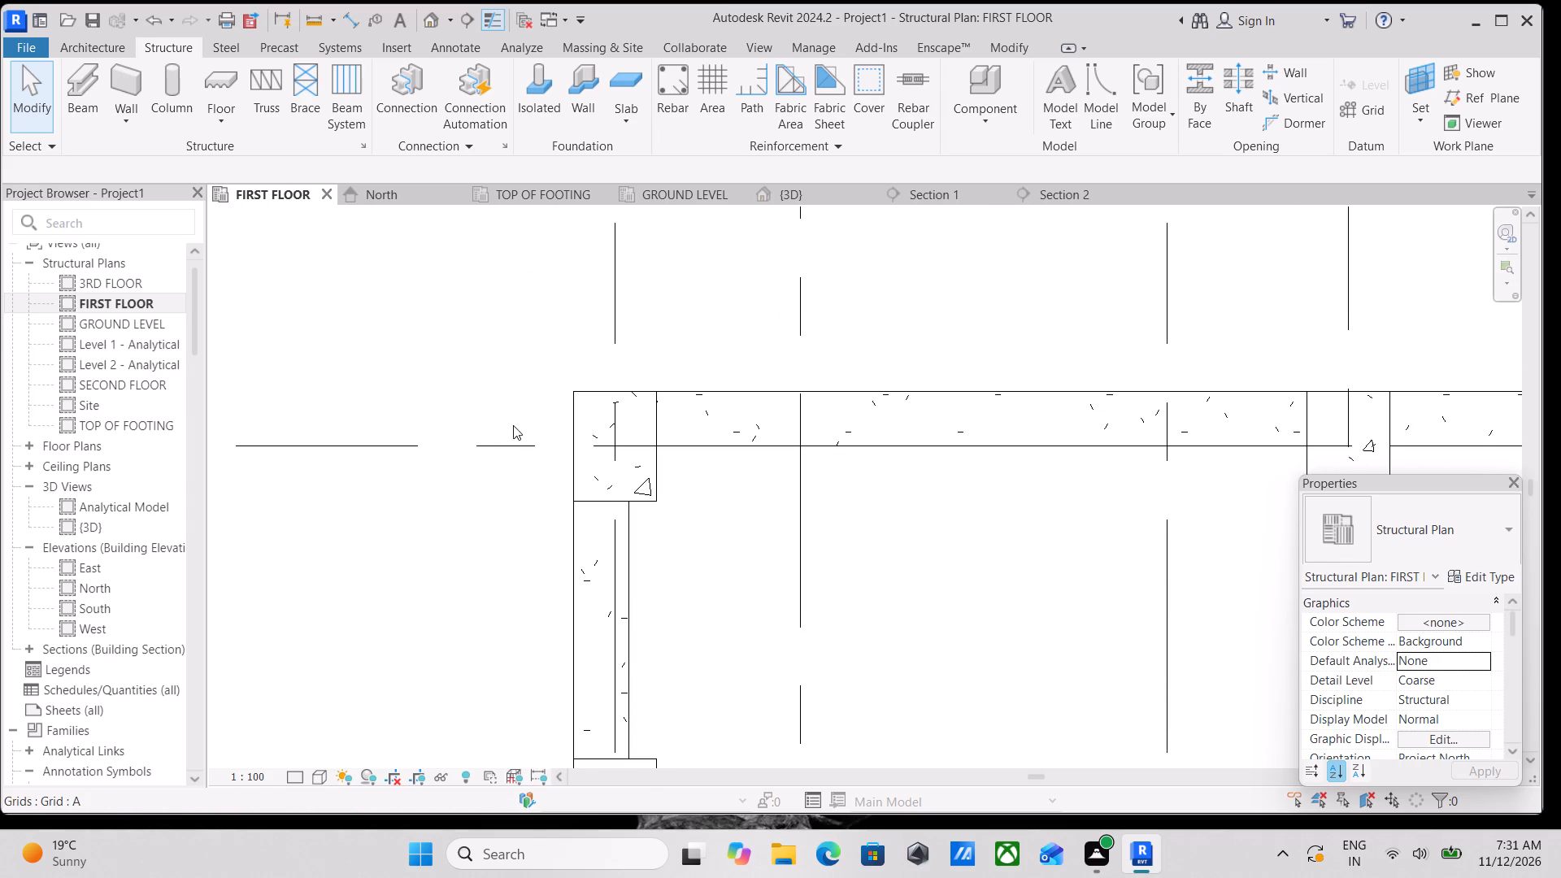
{"action": "scroll", "coordinate": [513, 437], "scroll_direction": "up", "scroll_amount": 2}
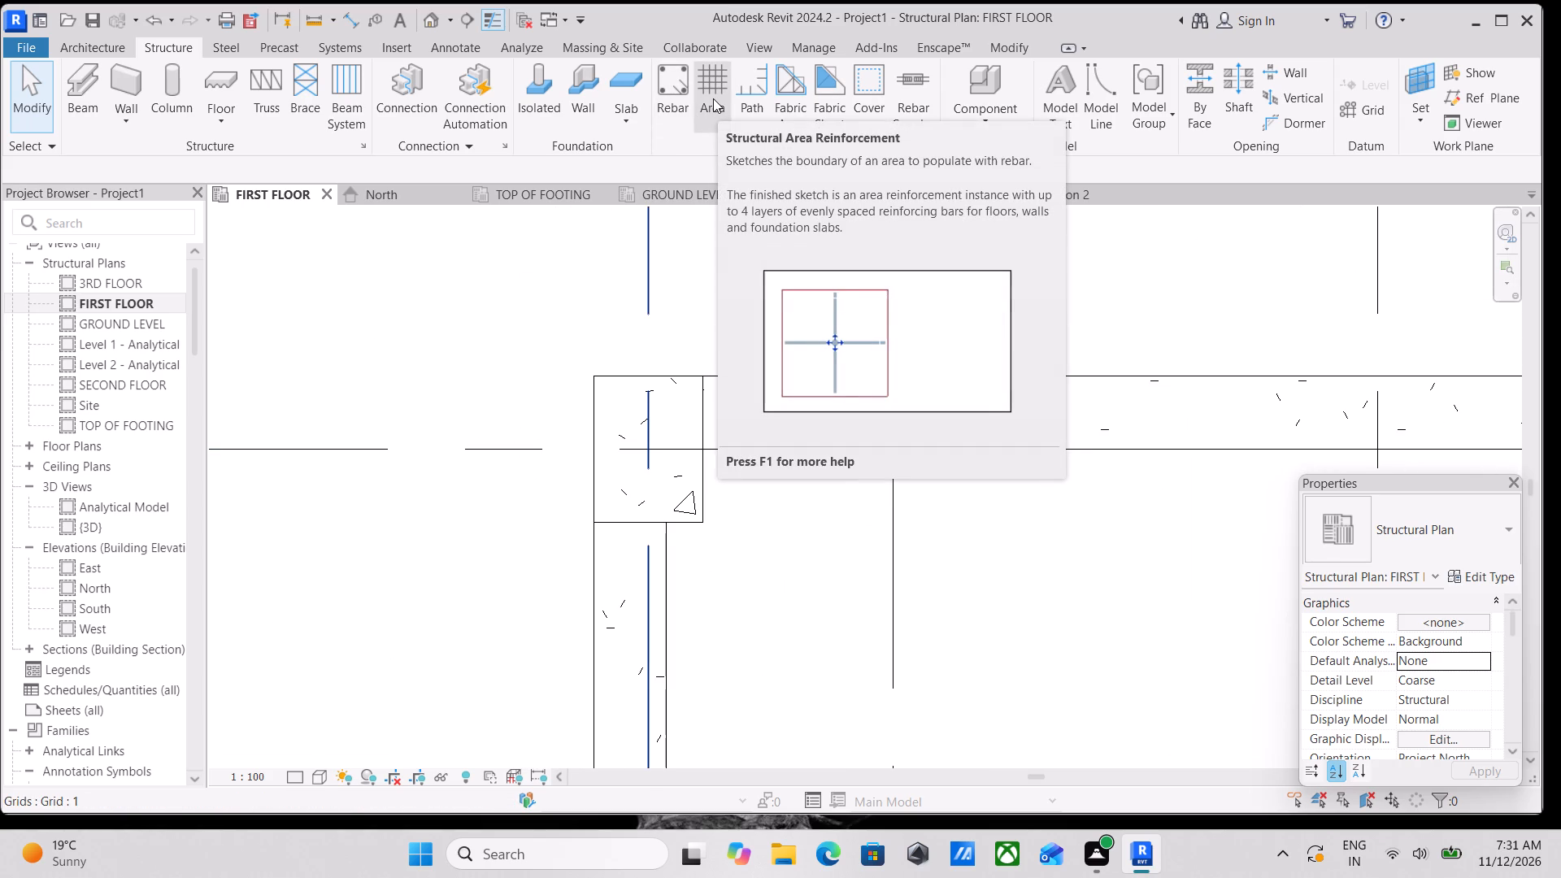
{"action": "scroll", "coordinate": [713, 98], "scroll_direction": "up", "scroll_amount": 1}
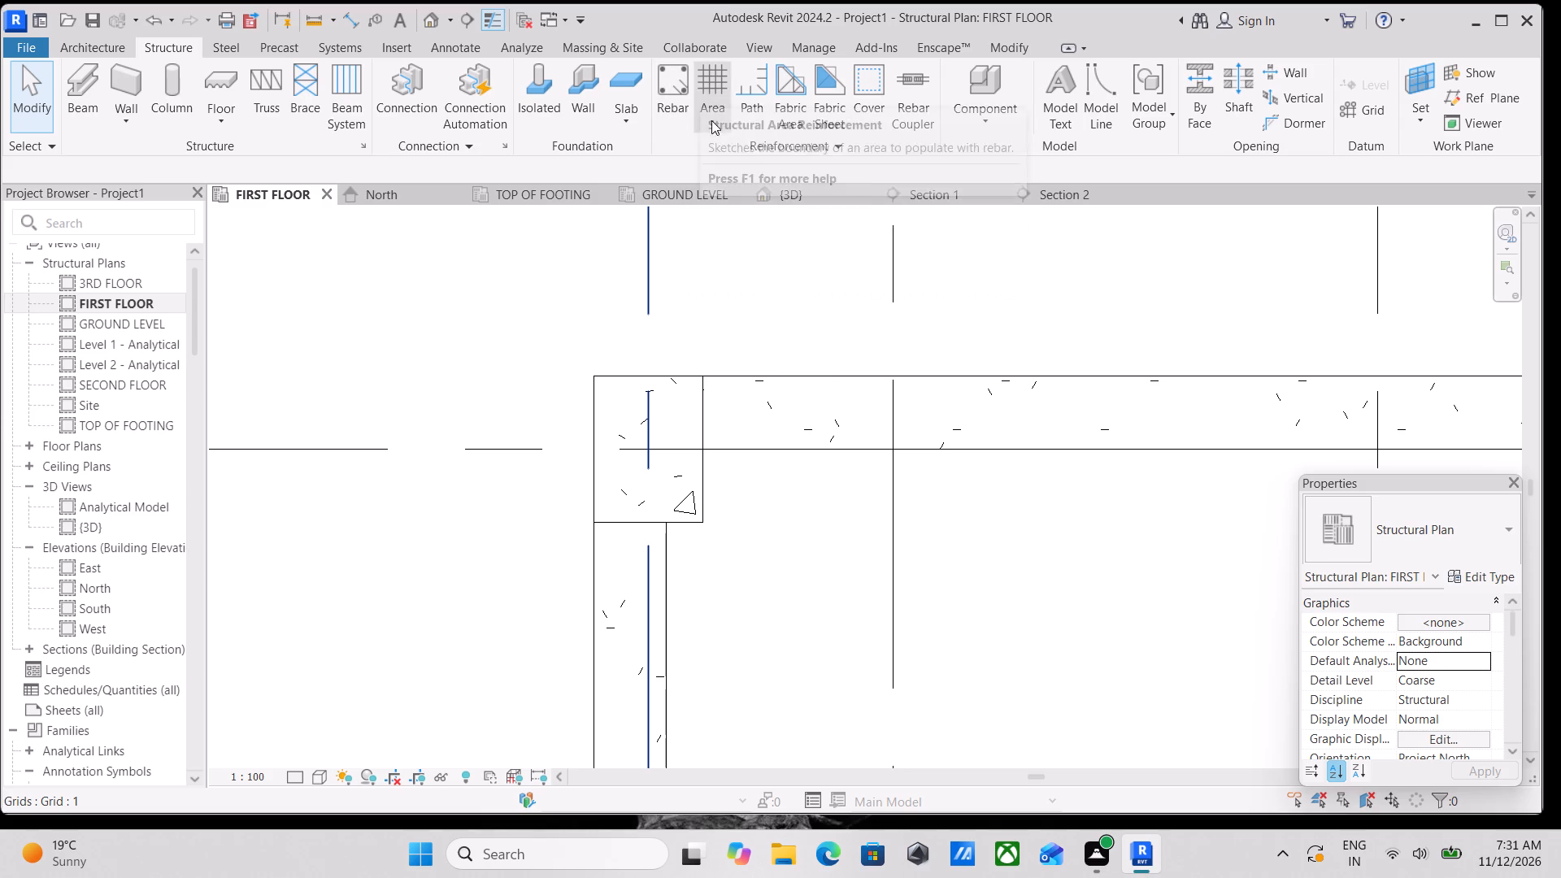
{"action": "scroll", "coordinate": [694, 153], "scroll_direction": "up", "scroll_amount": 1}
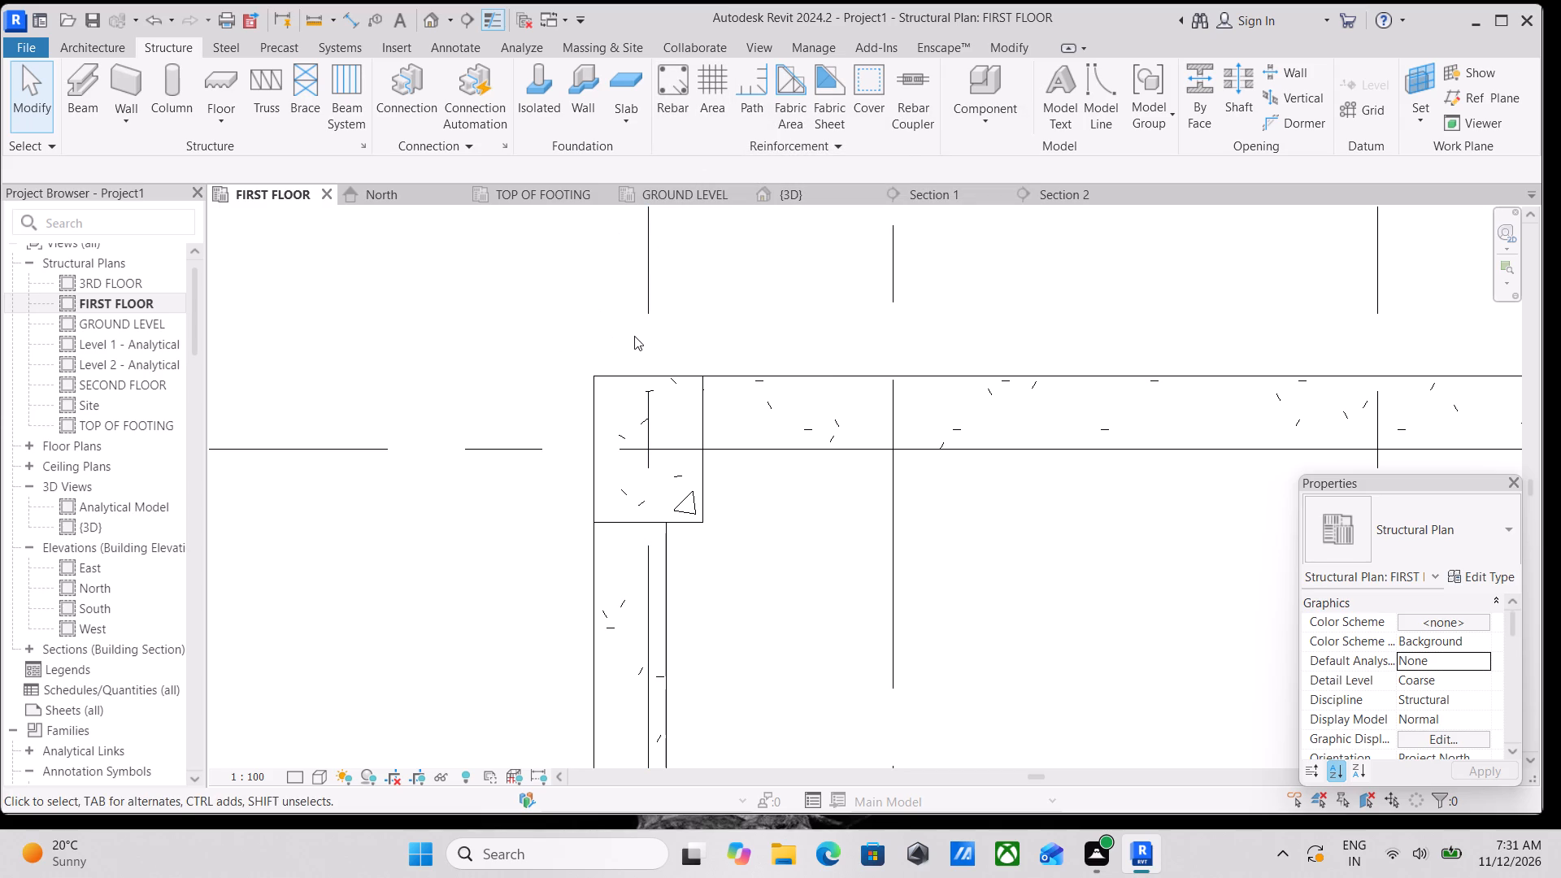
{"action": "scroll", "coordinate": [652, 538], "scroll_direction": "down", "scroll_amount": 2}
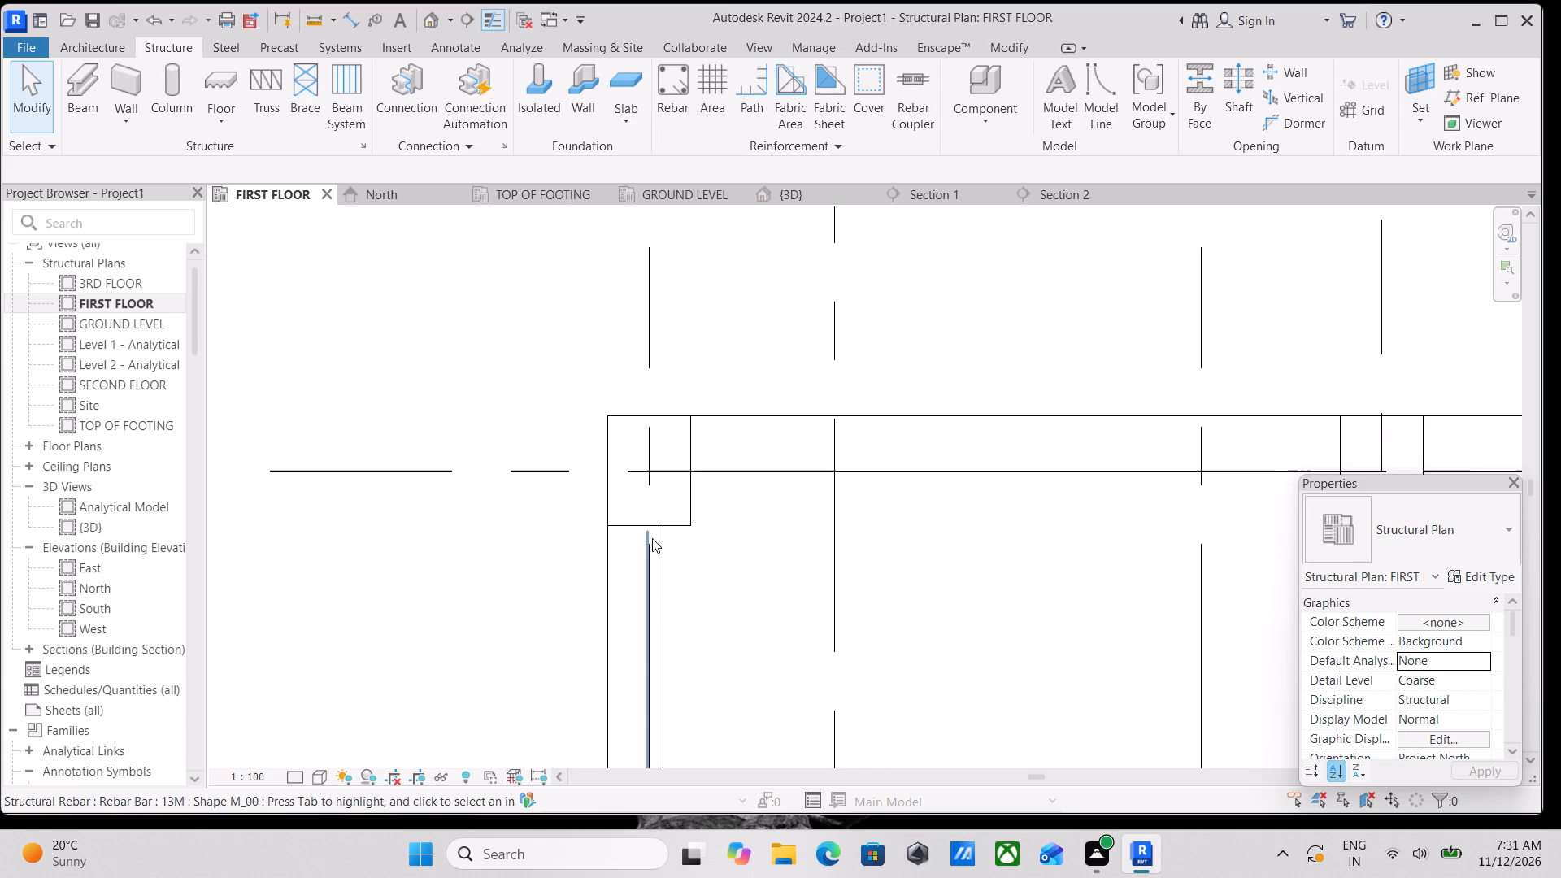
{"action": "middle_click_drag", "start_coordinate": [652, 538], "coordinate": [669, 672]}
{"action": "scroll", "coordinate": [669, 672], "scroll_direction": "up", "scroll_amount": 1}
{"action": "scroll", "coordinate": [715, 624], "scroll_direction": "down", "scroll_amount": 2}
{"action": "middle_click", "coordinate": [715, 624]}
{"action": "middle_click_drag", "start_coordinate": [684, 620], "coordinate": [668, 551]}
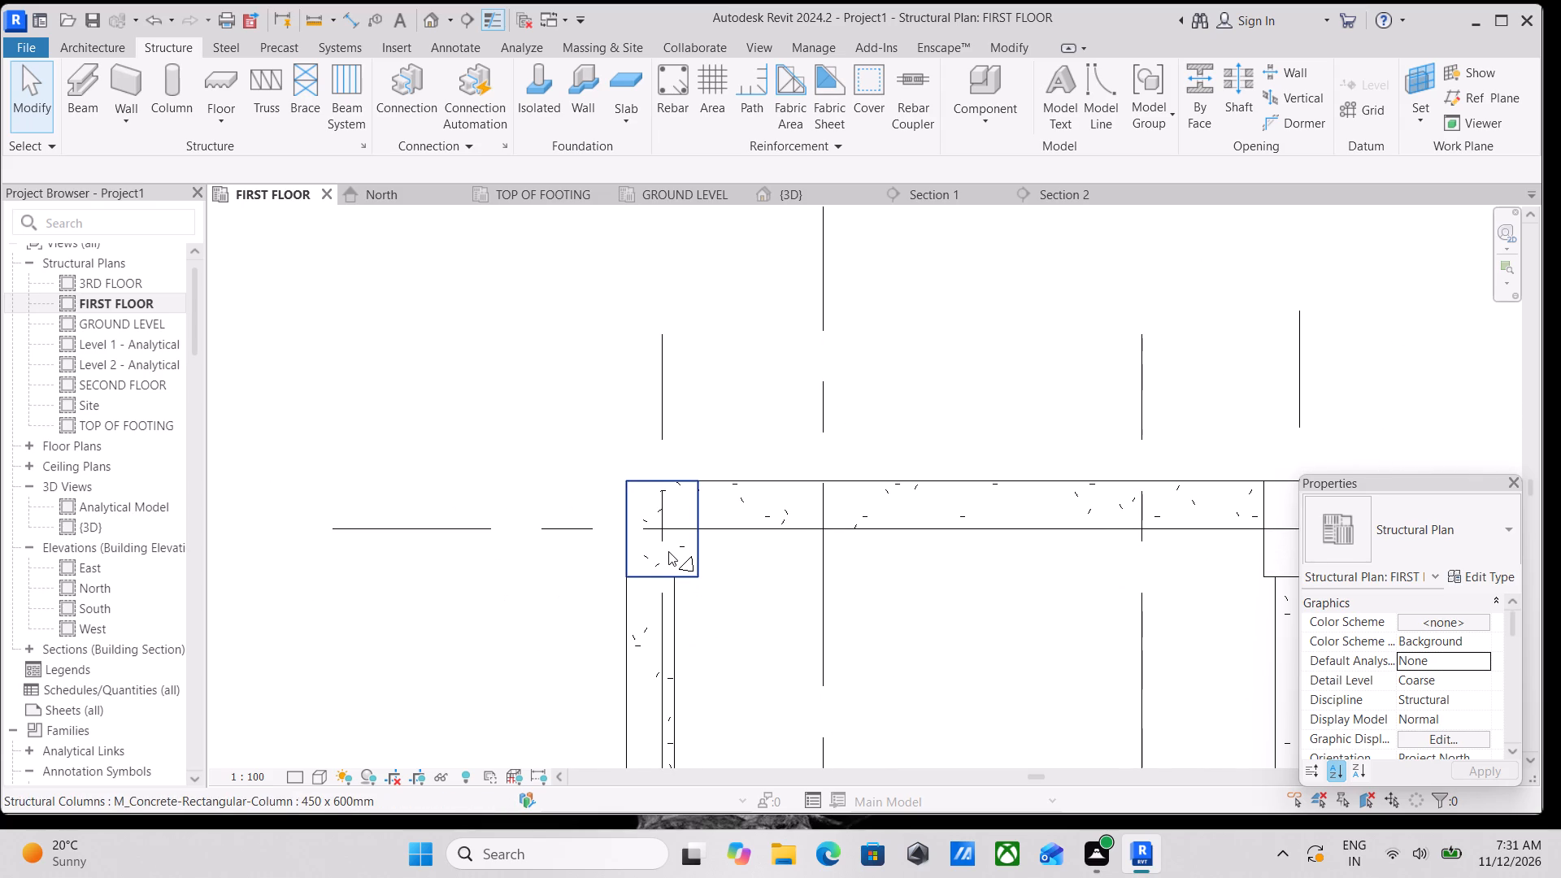
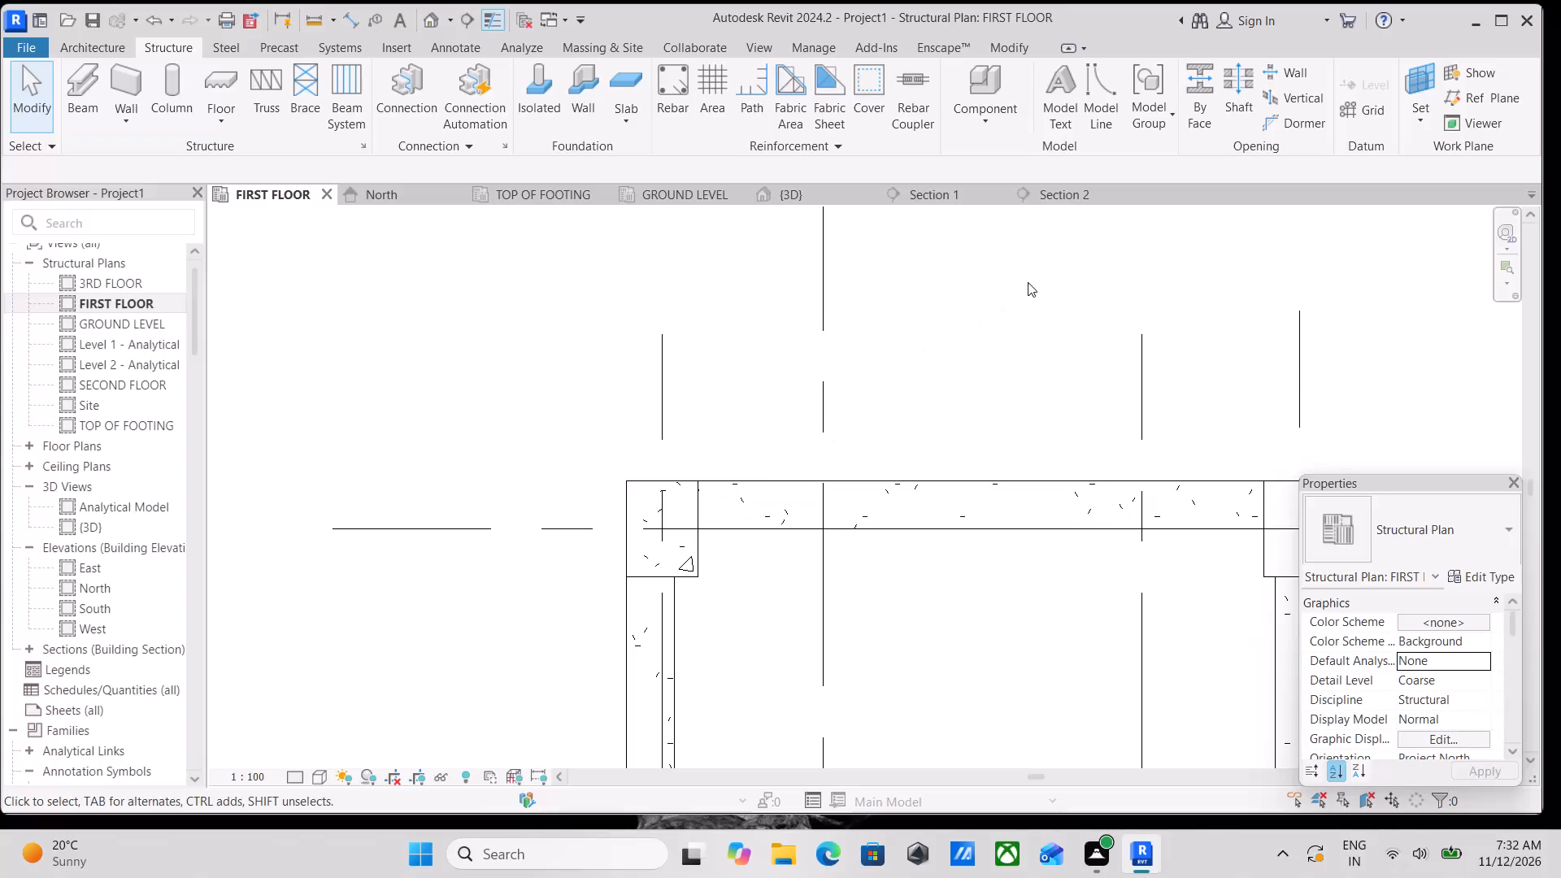
Draw a short building section across the corner column at grids A and 1, looking towards the outer beam.
{"action": "scroll", "coordinate": [984, 202], "scroll_direction": "down", "scroll_amount": 3}
{"action": "scroll", "coordinate": [919, 254], "scroll_direction": "down", "scroll_amount": 2}
{"action": "middle_click_drag", "start_coordinate": [698, 354], "coordinate": [801, 268]}
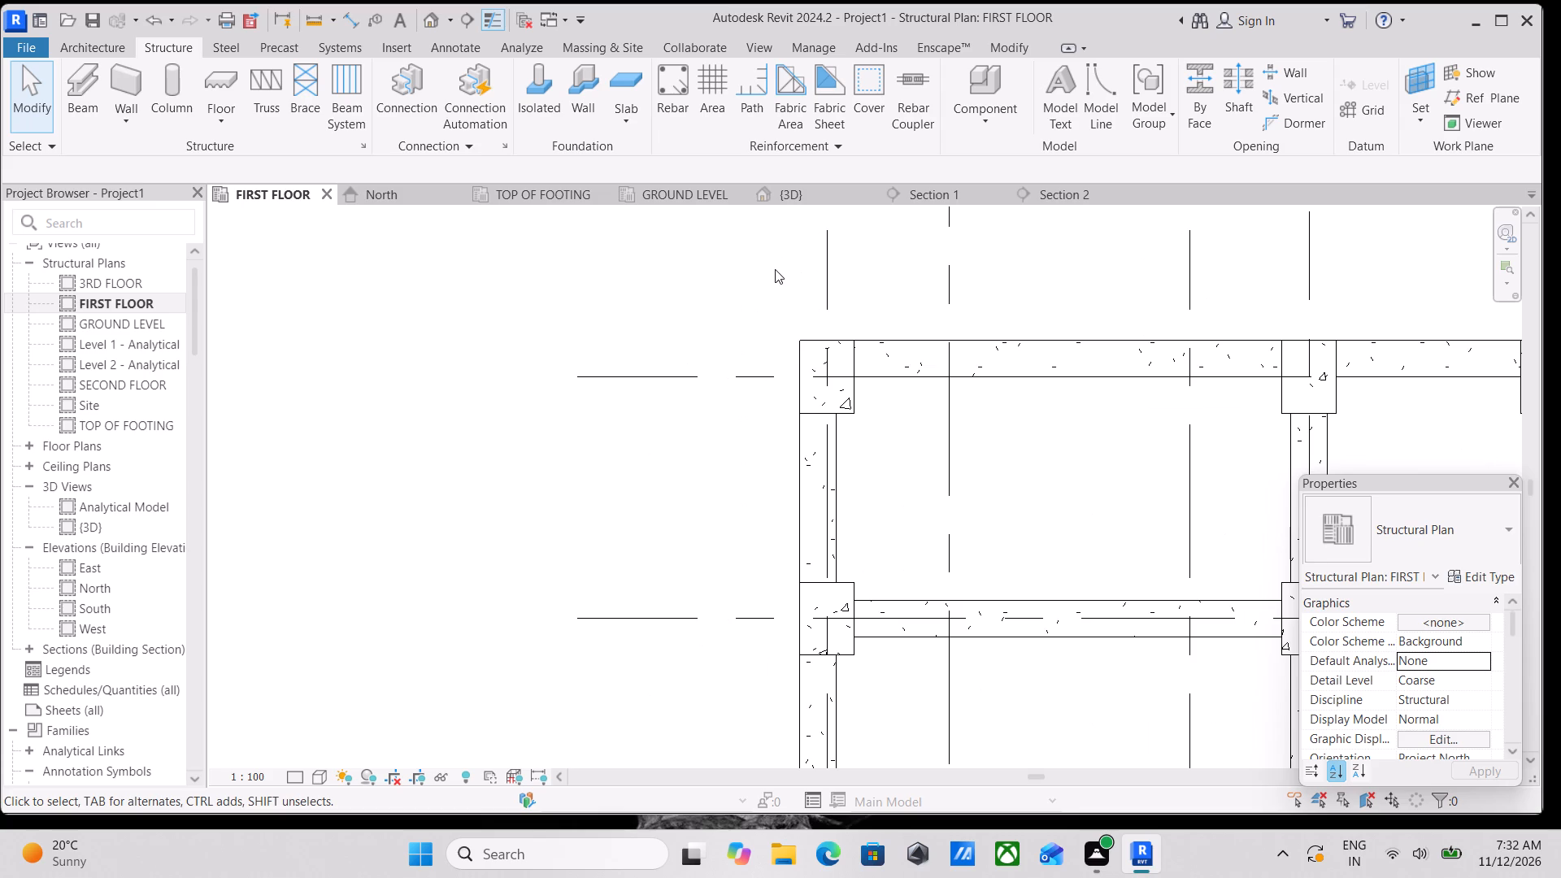
{"action": "scroll", "coordinate": [814, 284], "scroll_direction": "up", "scroll_amount": 2}
{"action": "scroll", "coordinate": [812, 280], "scroll_direction": "down", "scroll_amount": 1}
{"action": "middle_click_drag", "start_coordinate": [812, 280], "coordinate": [794, 333]}
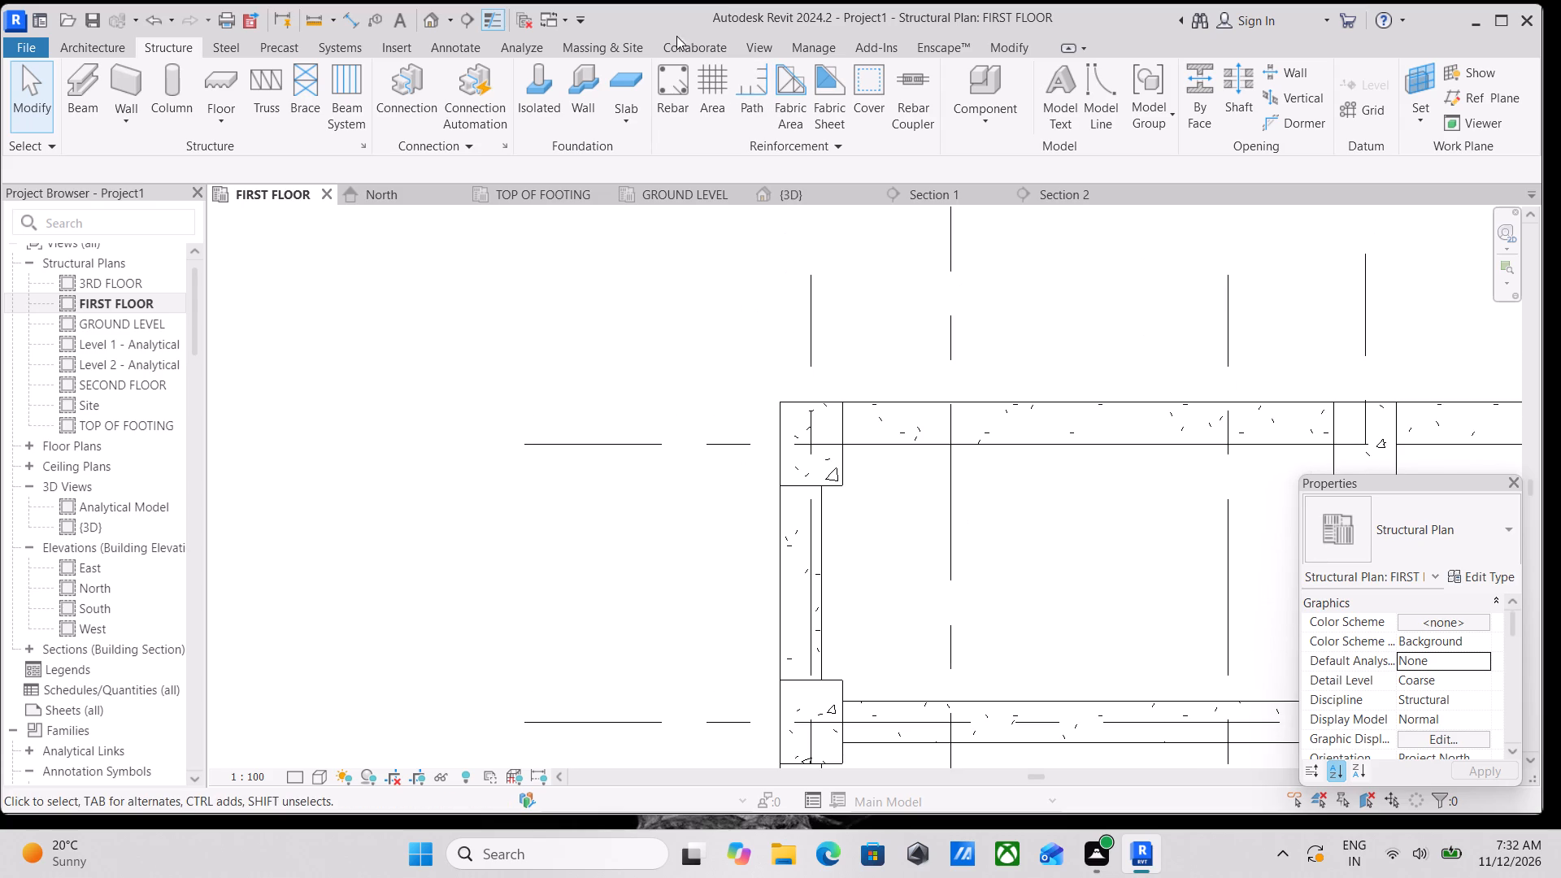
{"action": "left_click", "coordinate": [460, 19]}
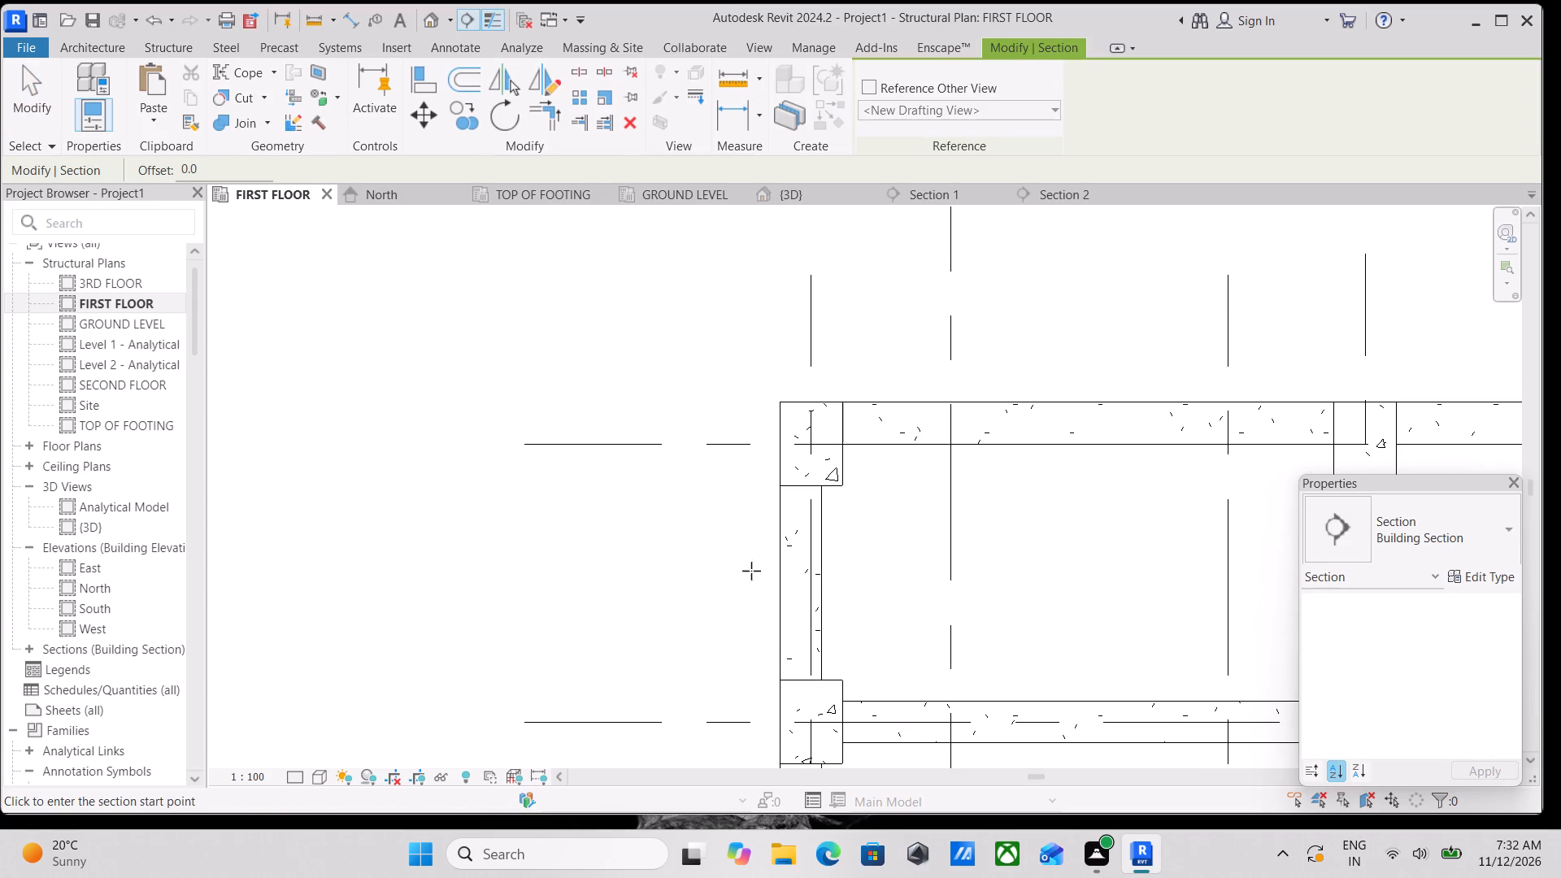
{"action": "scroll", "coordinate": [742, 576], "scroll_direction": "up", "scroll_amount": 2}
{"action": "middle_click_drag", "start_coordinate": [761, 381], "coordinate": [764, 396]}
{"action": "scroll", "coordinate": [764, 398], "scroll_direction": "up", "scroll_amount": 1}
{"action": "left_click", "coordinate": [734, 461]}
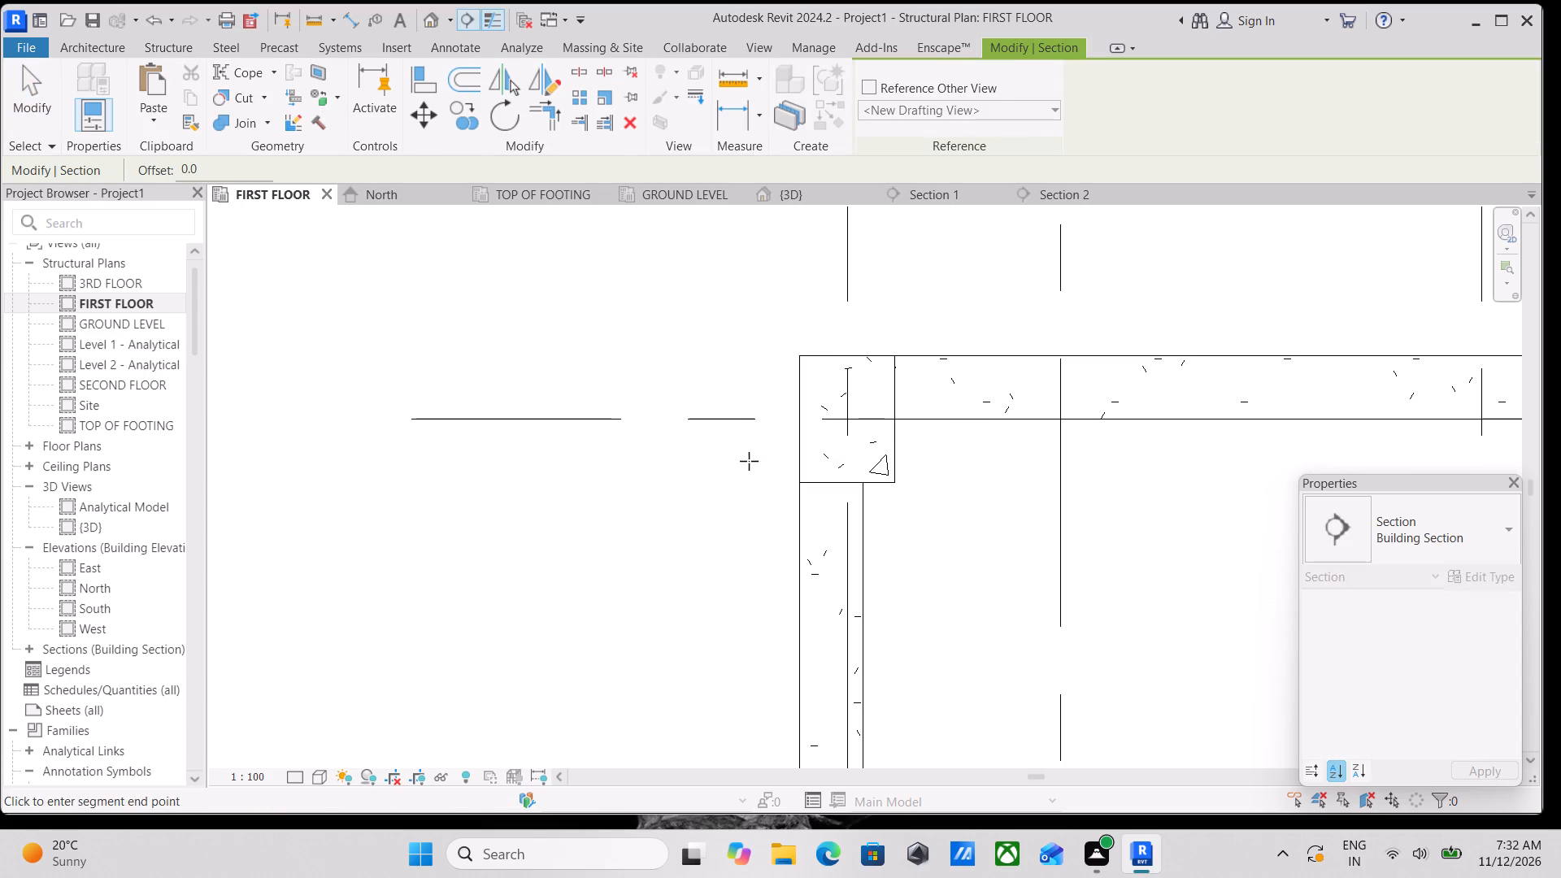
{"action": "left_click_drag", "start_coordinate": [967, 460], "coordinate": [975, 464]}
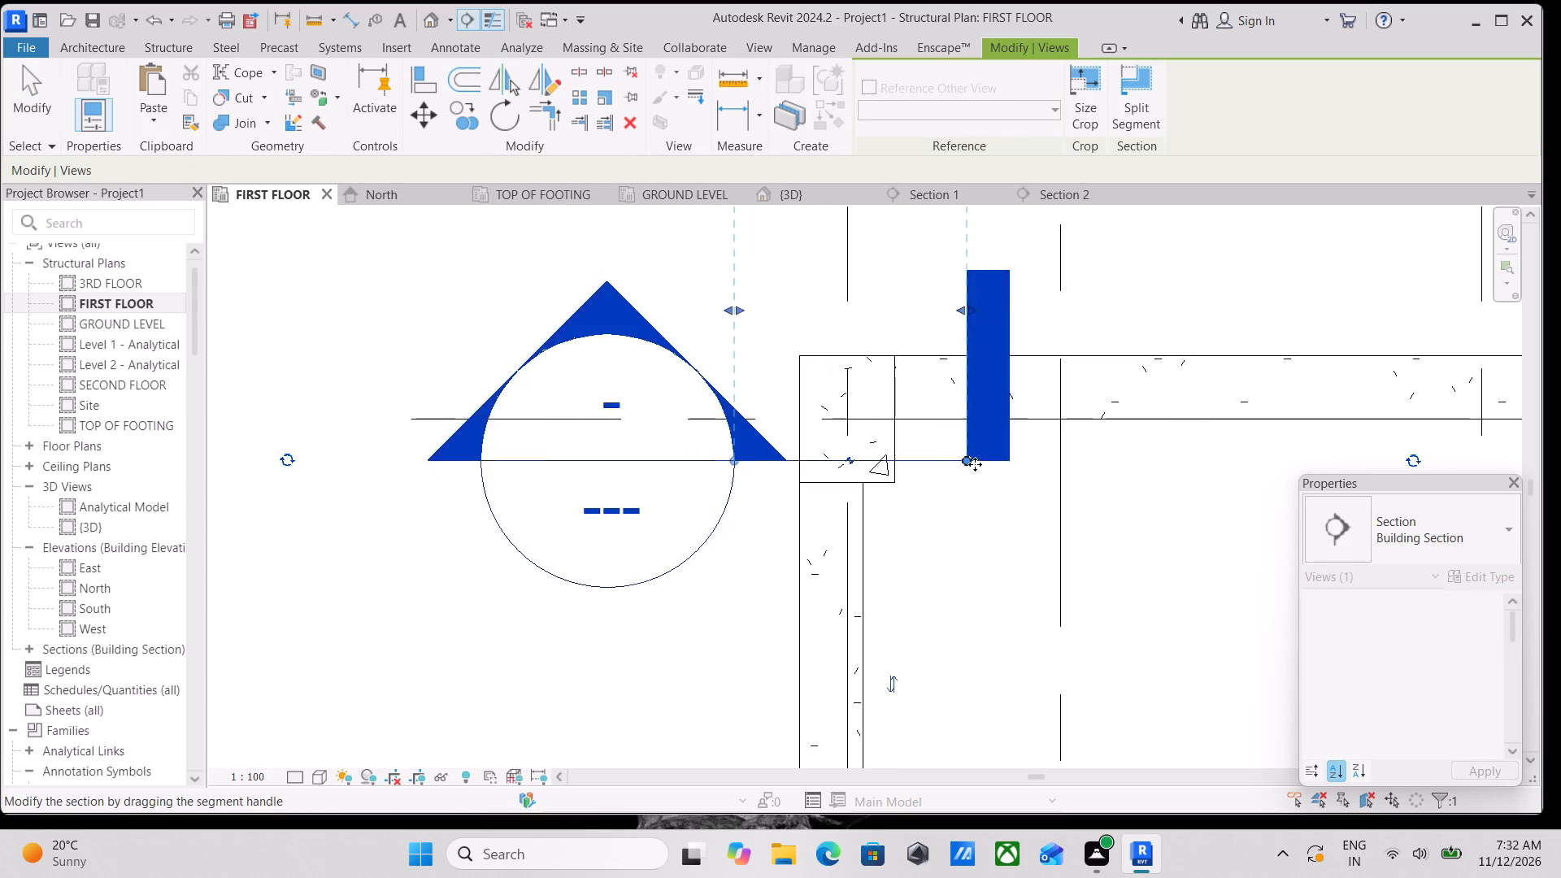
Shrink the new section's far clip depth and side extents to the corner column's outline, and shorten its tail end.
{"action": "scroll", "coordinate": [975, 464], "scroll_direction": "down", "scroll_amount": 2}
{"action": "middle_click_drag", "start_coordinate": [960, 413], "coordinate": [956, 438]}
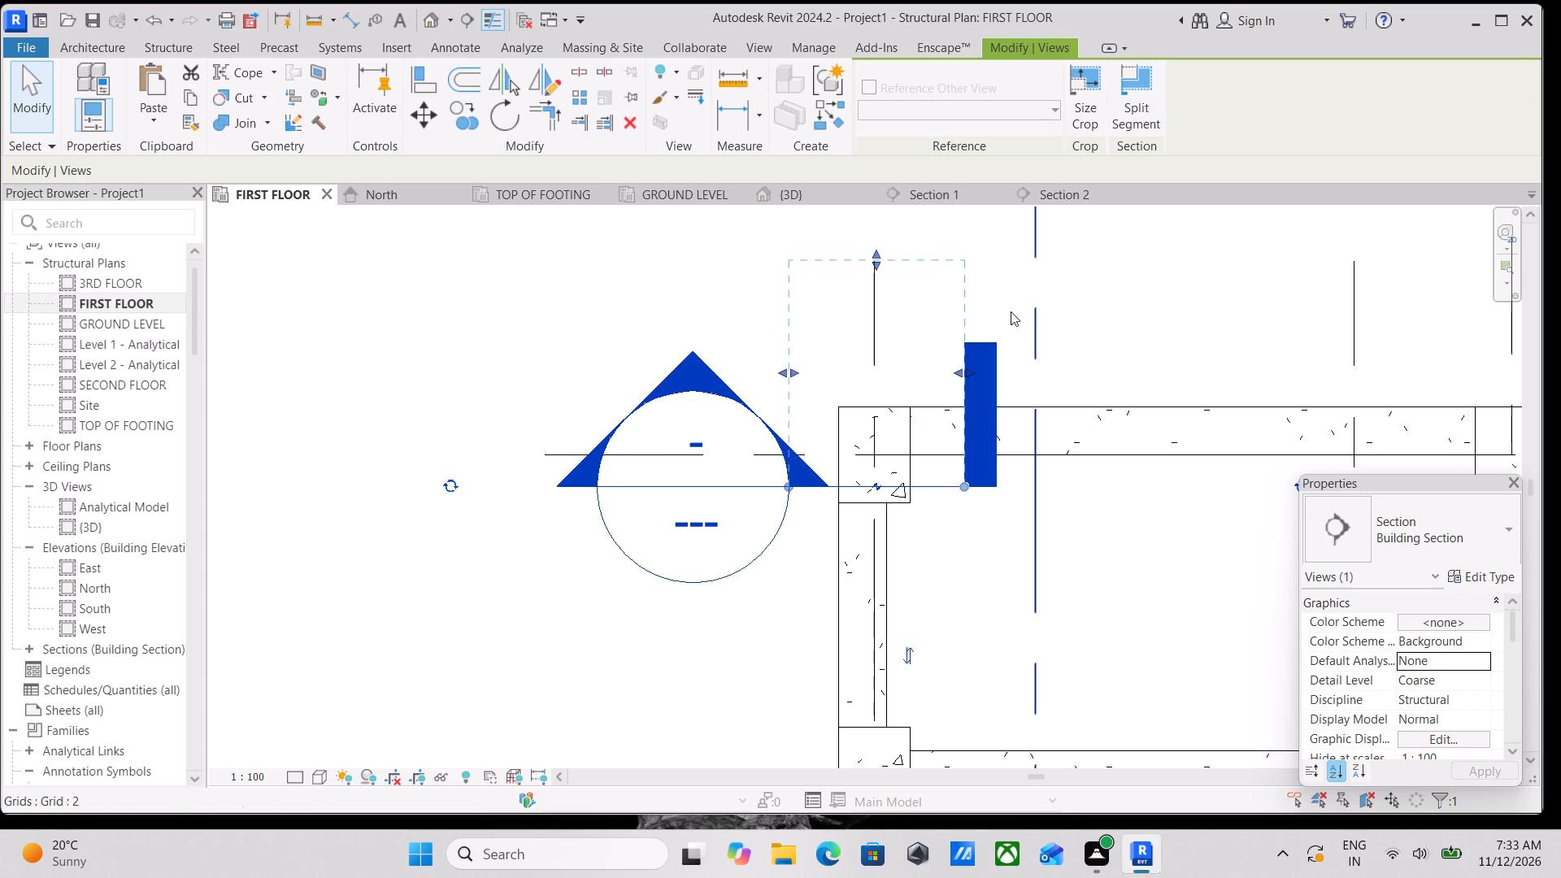
{"action": "left_click_drag", "start_coordinate": [875, 257], "coordinate": [865, 324]}
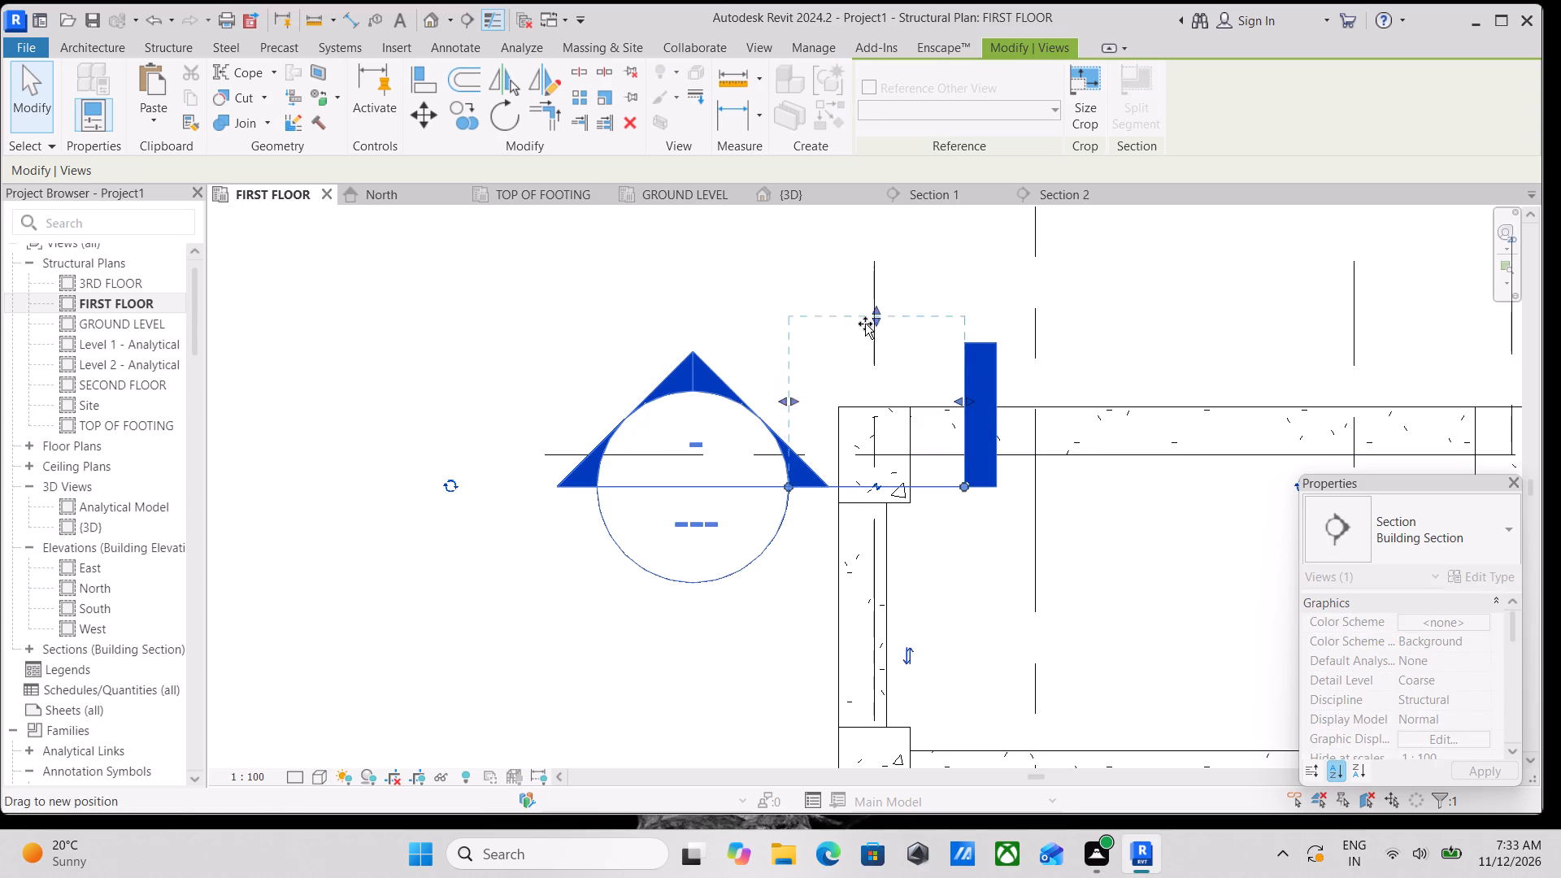
{"action": "left_click_drag", "start_coordinate": [865, 324], "coordinate": [865, 333]}
{"action": "left_click_drag", "start_coordinate": [959, 496], "coordinate": [915, 496]}
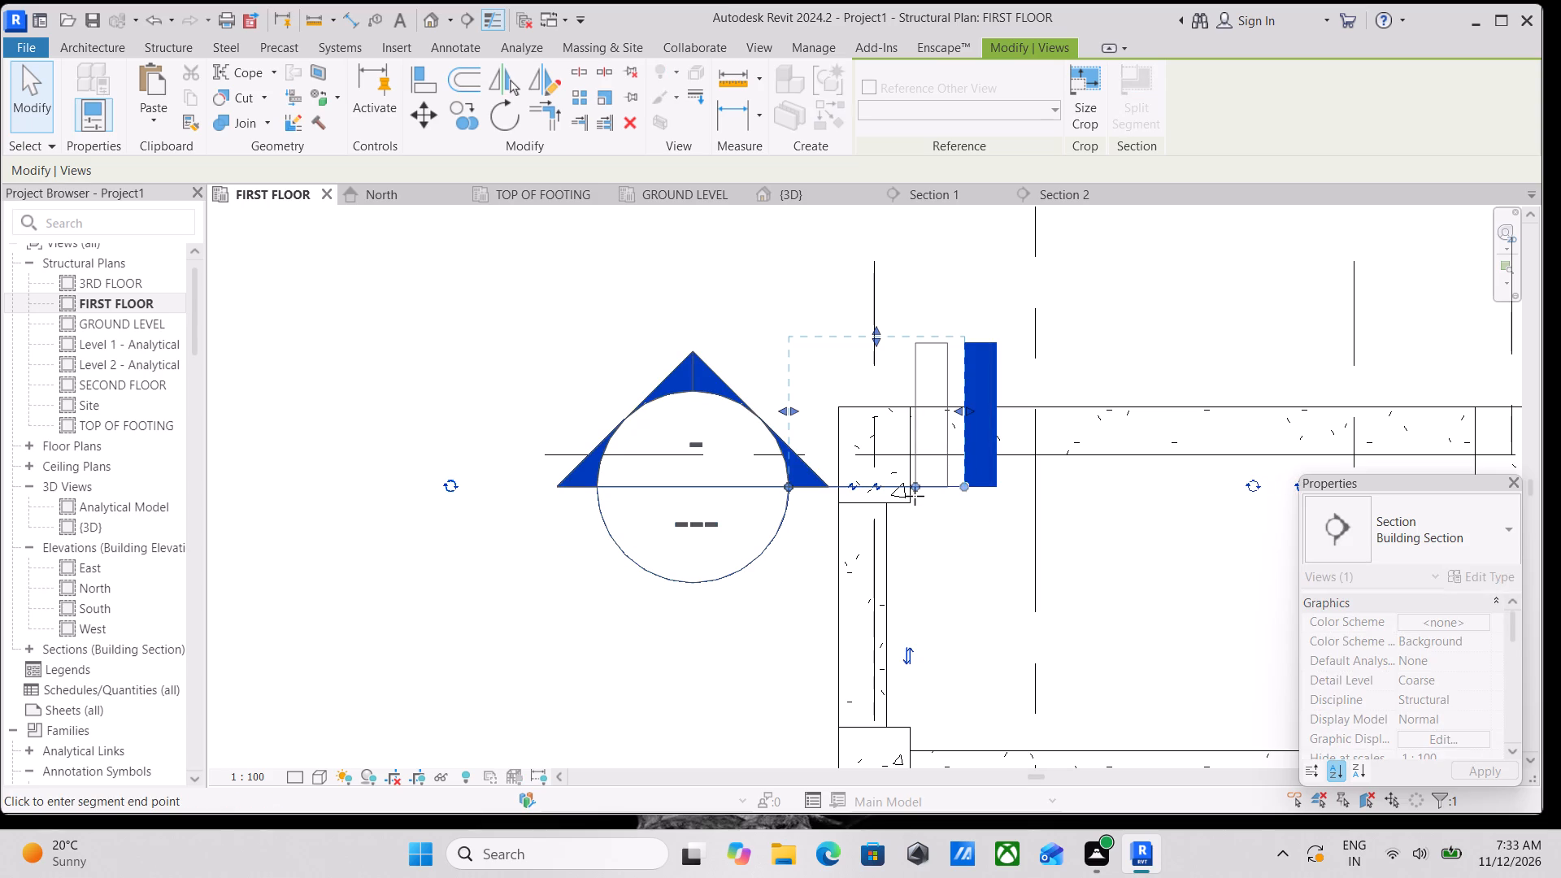
{"action": "left_click_drag", "start_coordinate": [915, 496], "coordinate": [916, 496]}
{"action": "scroll", "coordinate": [881, 484], "scroll_direction": "up", "scroll_amount": 1}
{"action": "scroll", "coordinate": [917, 402], "scroll_direction": "up", "scroll_amount": 2}
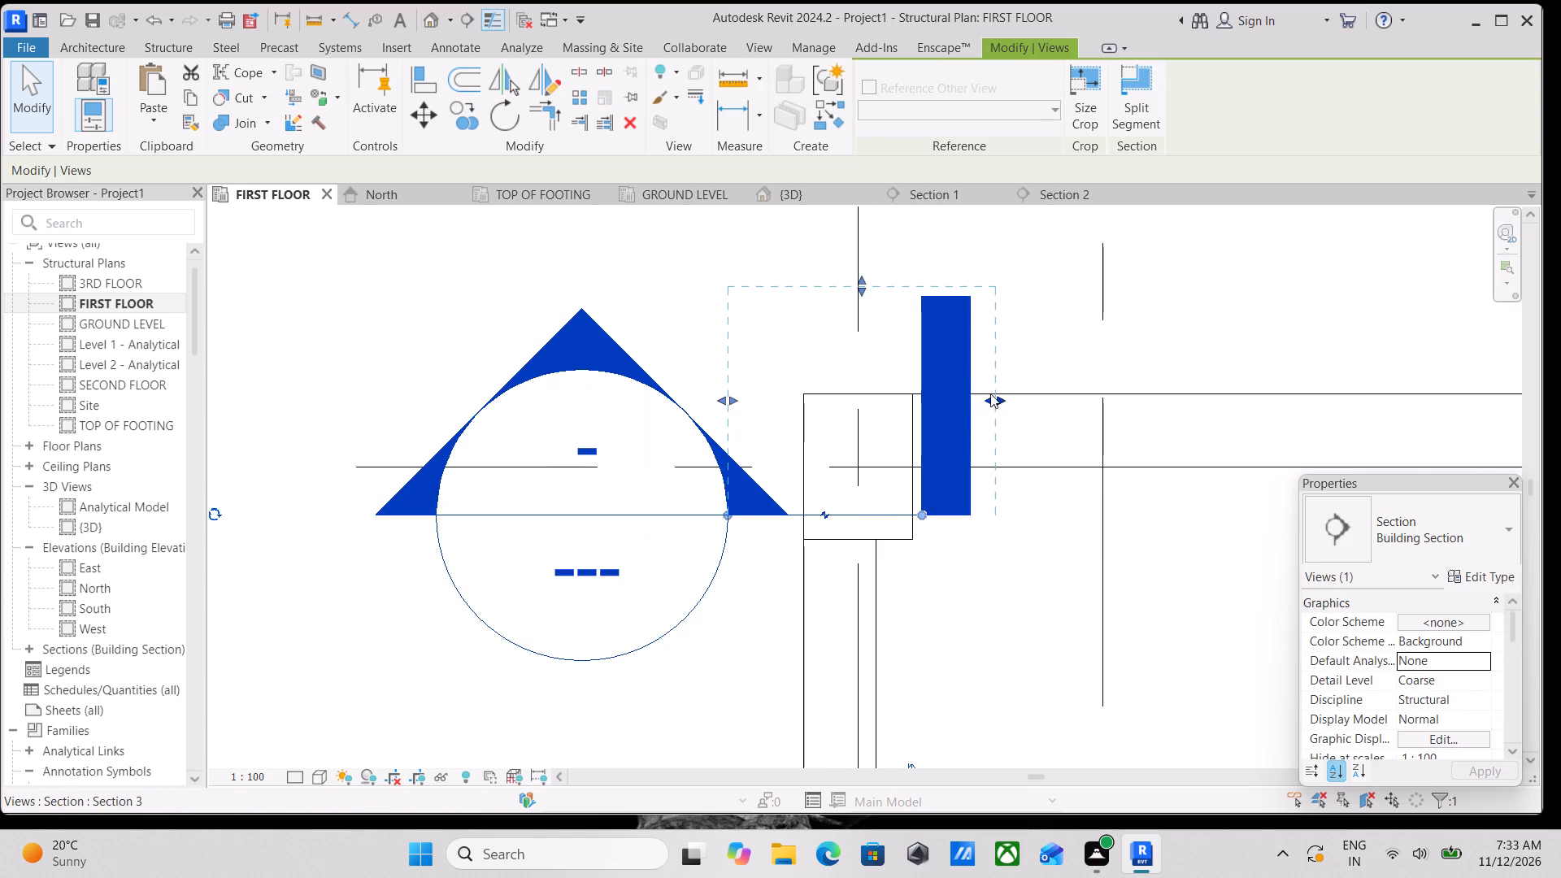
{"action": "left_click_drag", "start_coordinate": [992, 393], "coordinate": [917, 392]}
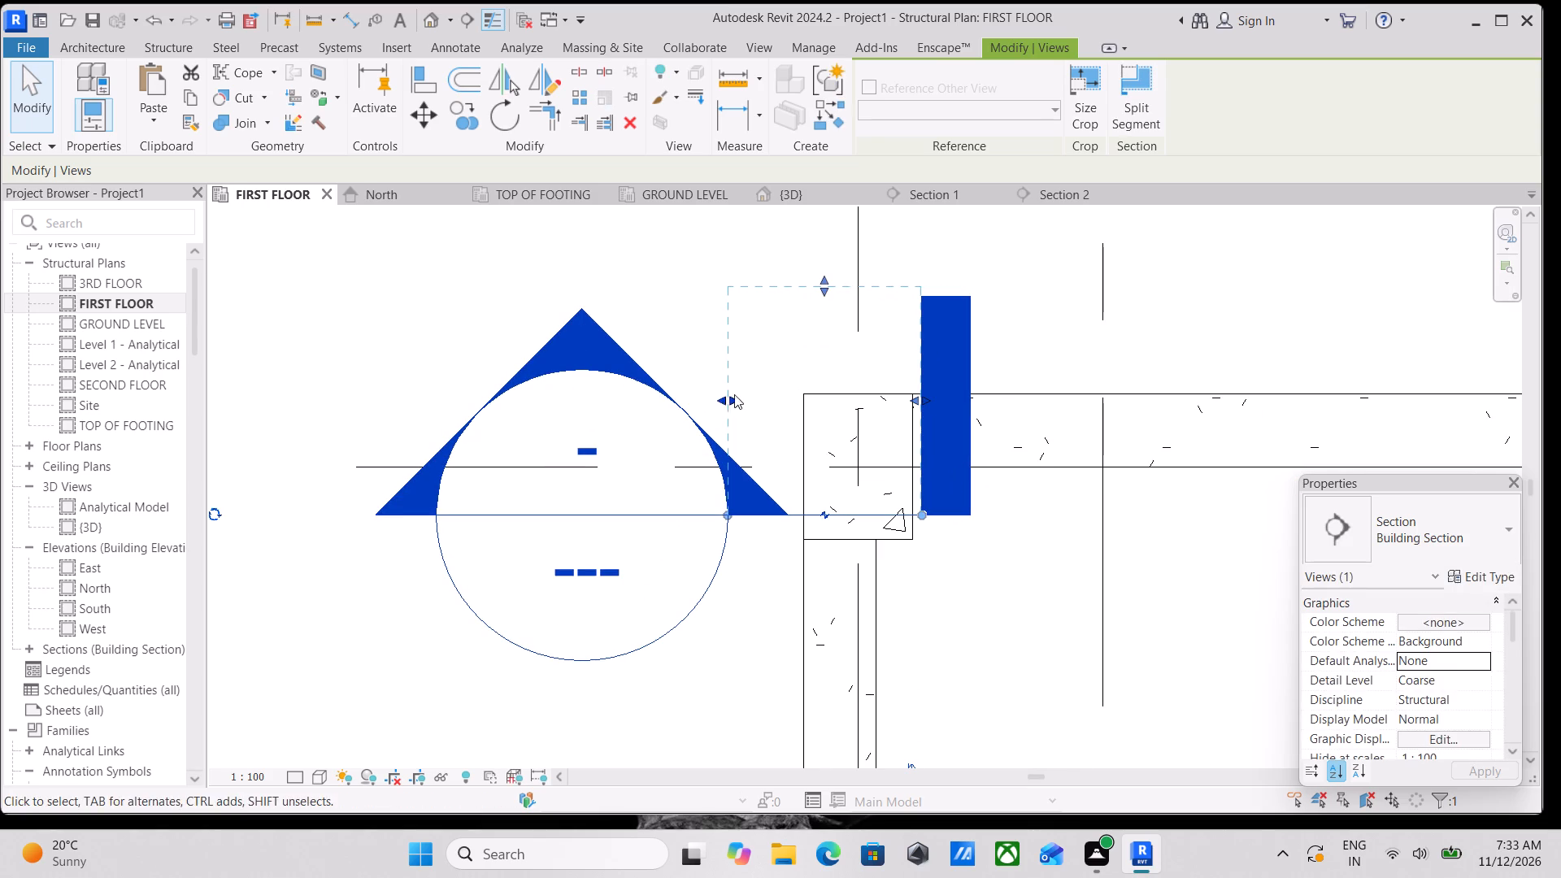
{"action": "left_click_drag", "start_coordinate": [734, 394], "coordinate": [779, 403]}
{"action": "left_click_drag", "start_coordinate": [769, 400], "coordinate": [777, 401]}
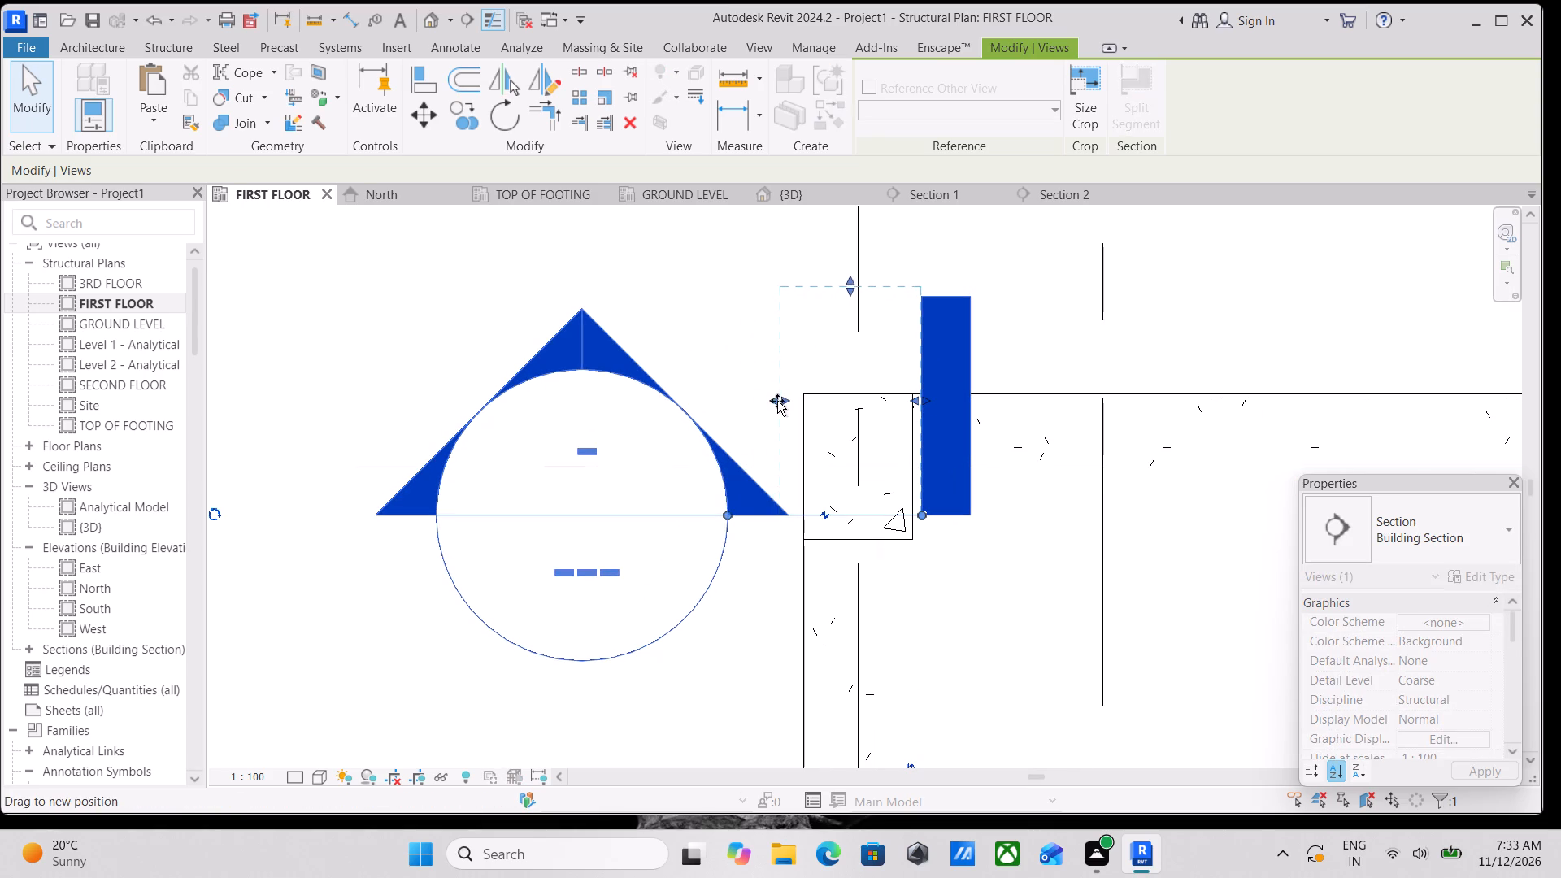
{"action": "left_click_drag", "start_coordinate": [777, 401], "coordinate": [795, 405]}
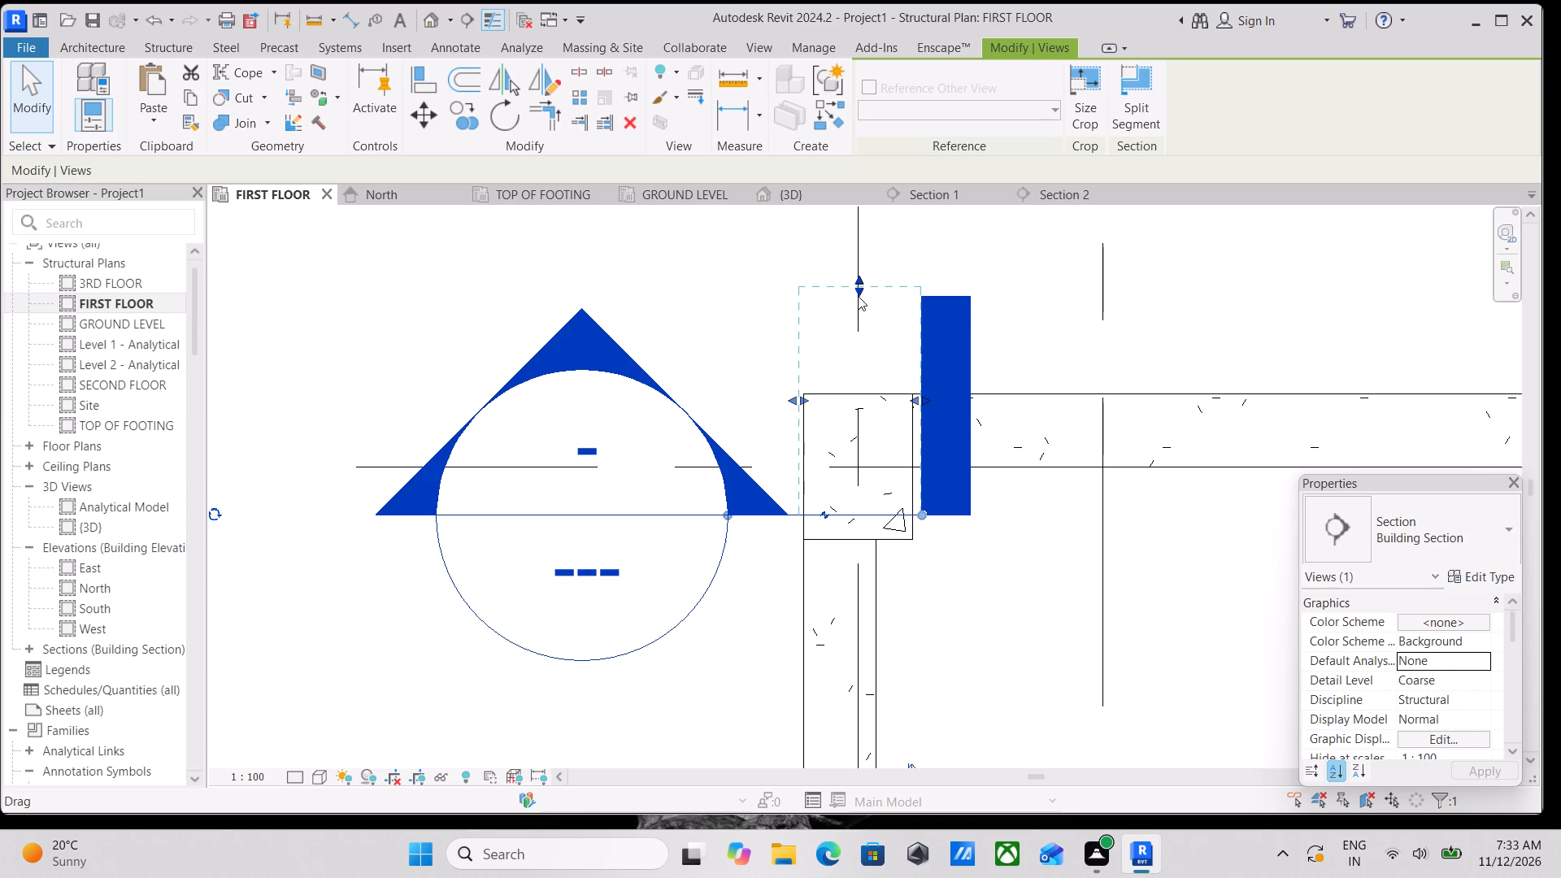
{"action": "left_click_drag", "start_coordinate": [860, 289], "coordinate": [874, 407]}
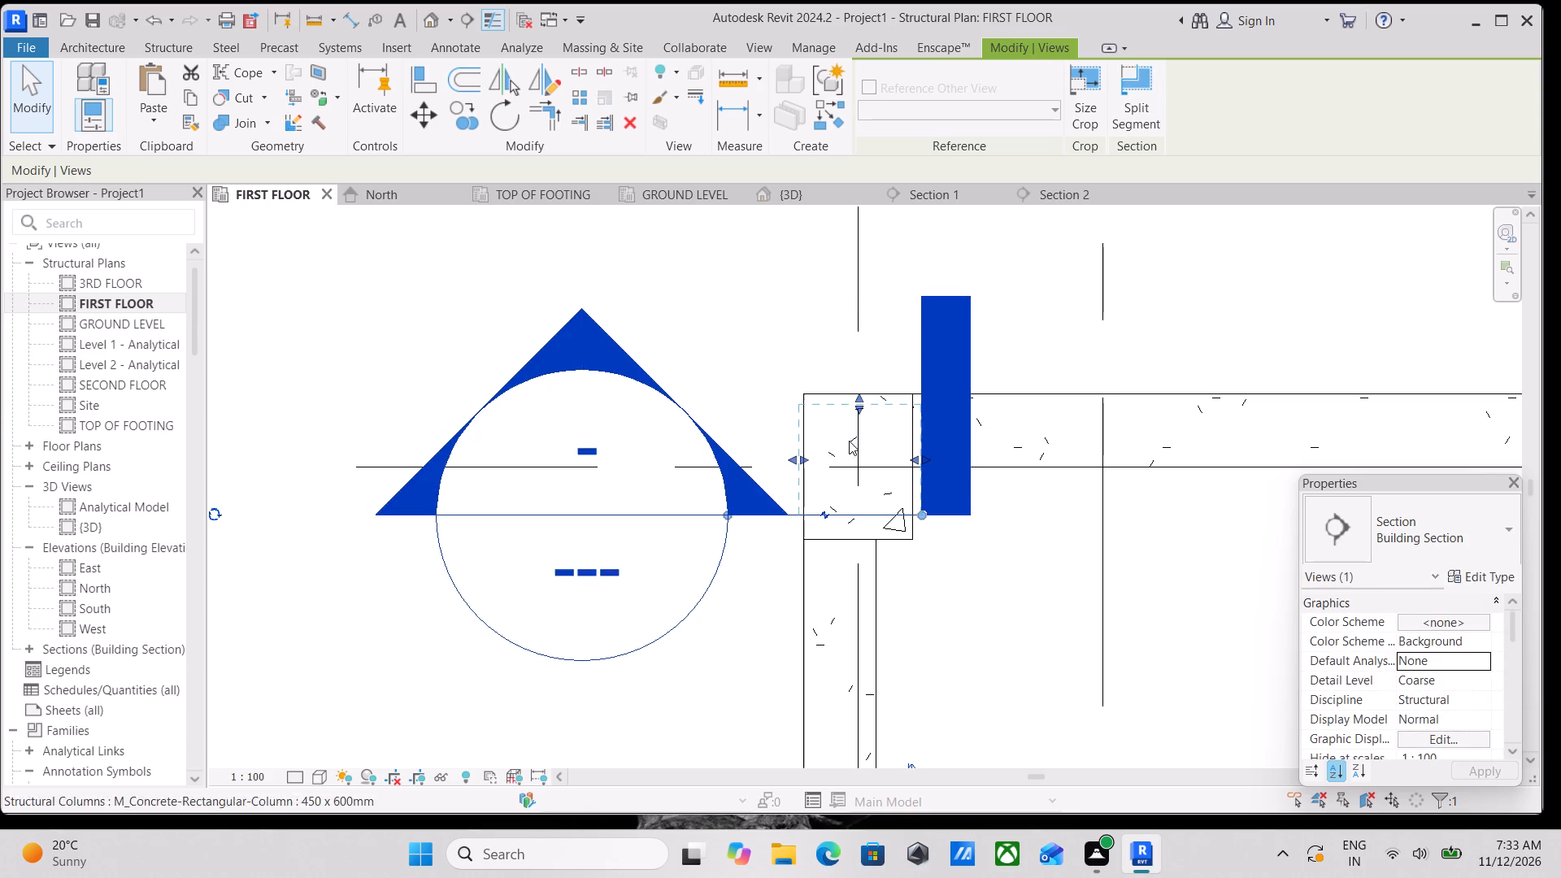
Fine-tune the section's side extents to sit just inside the column faces and bring both section line ends closer.
{"action": "scroll", "coordinate": [849, 441], "scroll_direction": "up", "scroll_amount": 2}
{"action": "scroll", "coordinate": [795, 479], "scroll_direction": "up", "scroll_amount": 2}
{"action": "left_click_drag", "start_coordinate": [789, 469], "coordinate": [806, 469]}
{"action": "left_click_drag", "start_coordinate": [656, 561], "coordinate": [707, 561]}
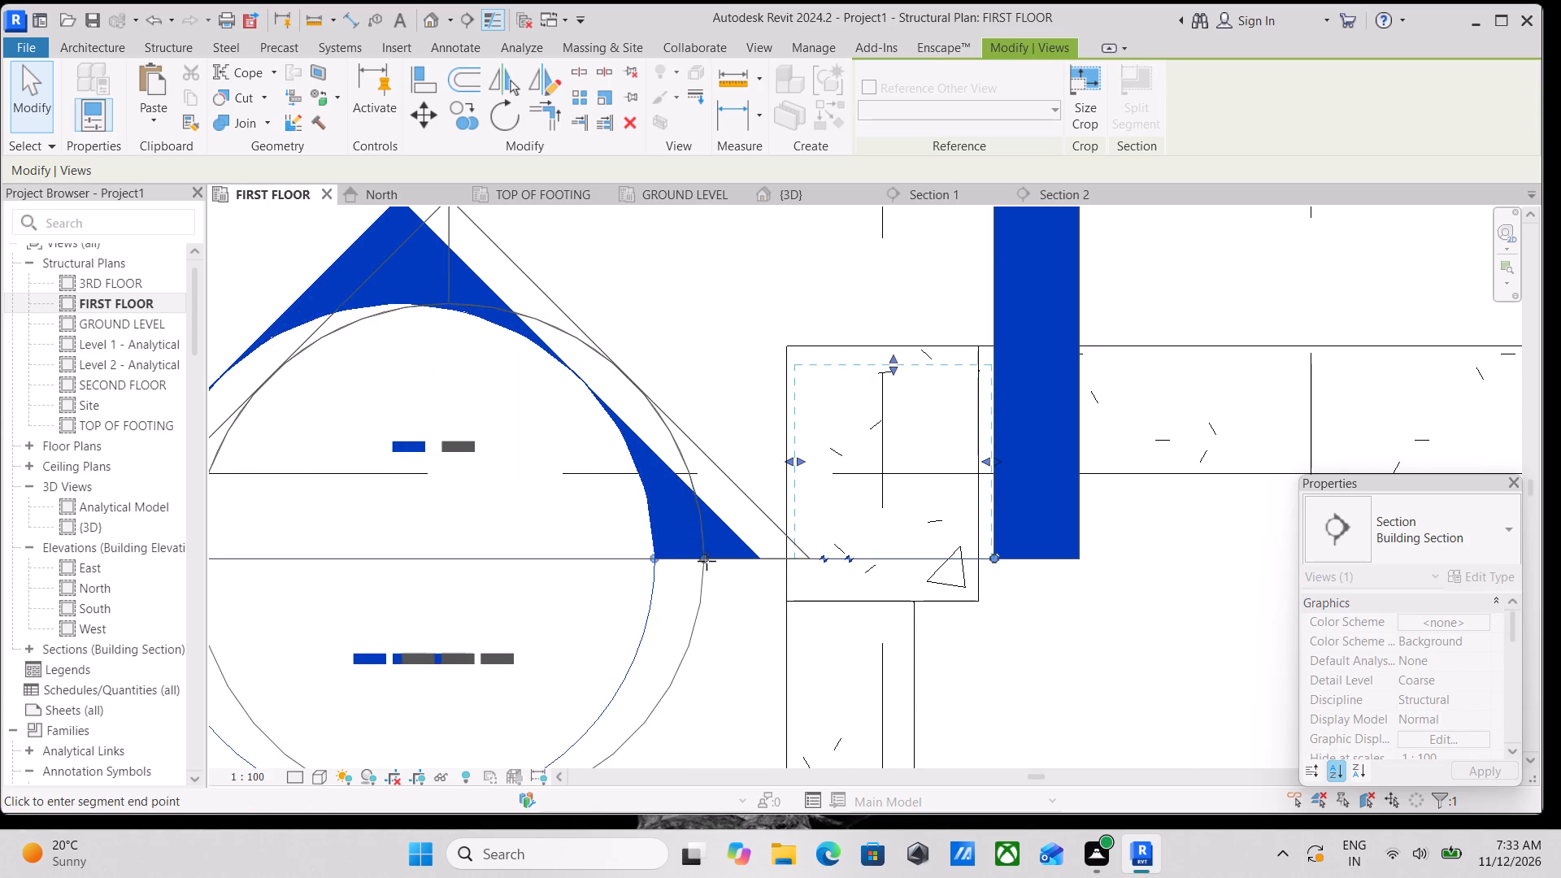
{"action": "left_click_drag", "start_coordinate": [707, 561], "coordinate": [714, 559]}
{"action": "left_click_drag", "start_coordinate": [989, 459], "coordinate": [977, 459]}
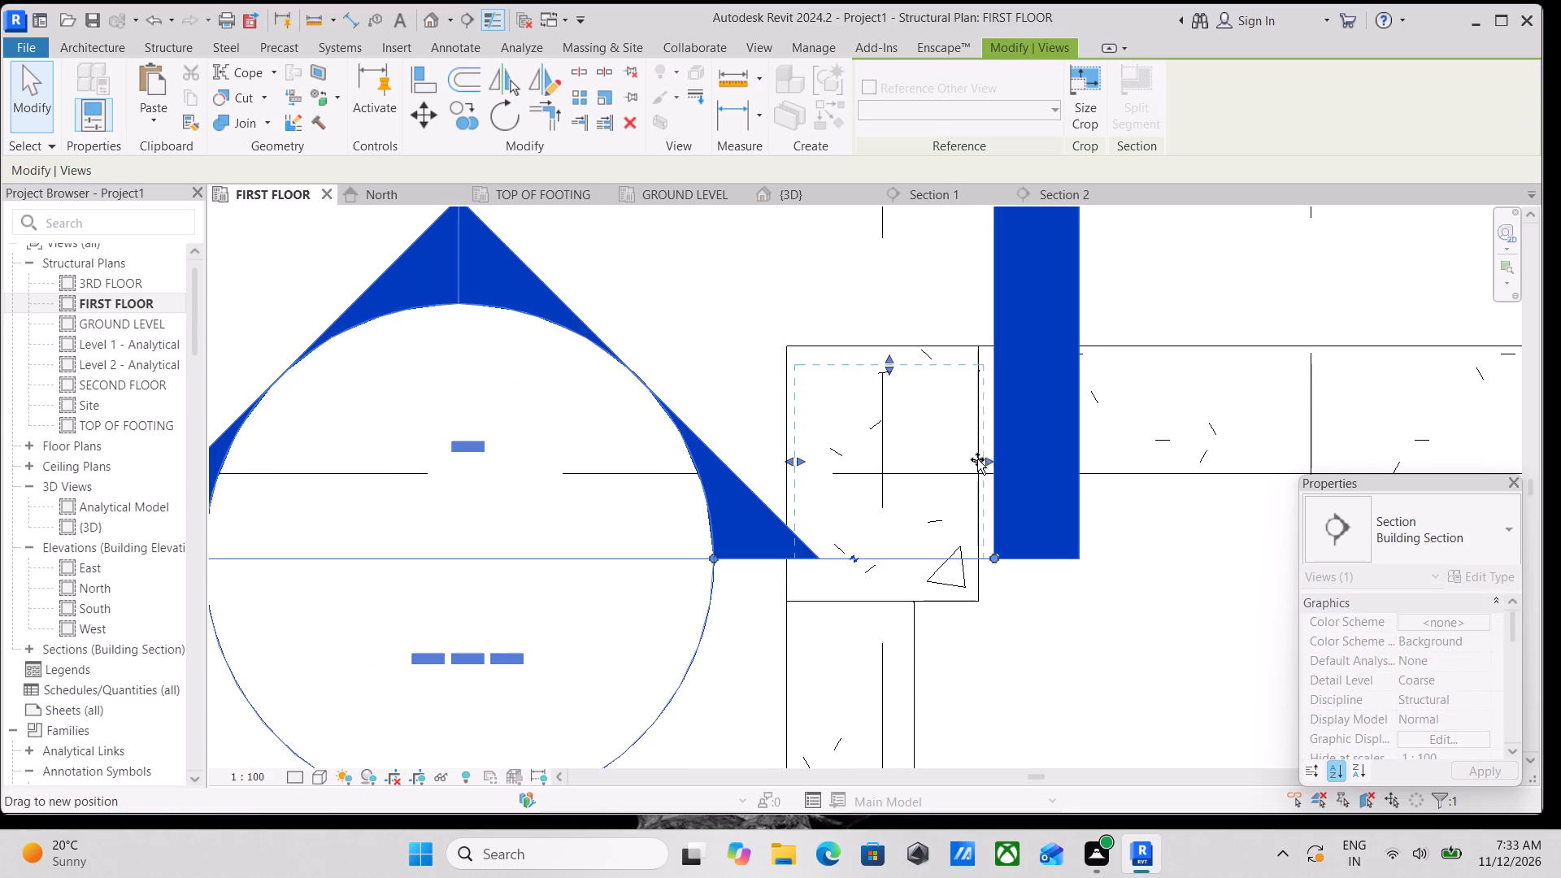
{"action": "left_click_drag", "start_coordinate": [977, 459], "coordinate": [968, 459]}
{"action": "left_click_drag", "start_coordinate": [996, 557], "coordinate": [984, 557]}
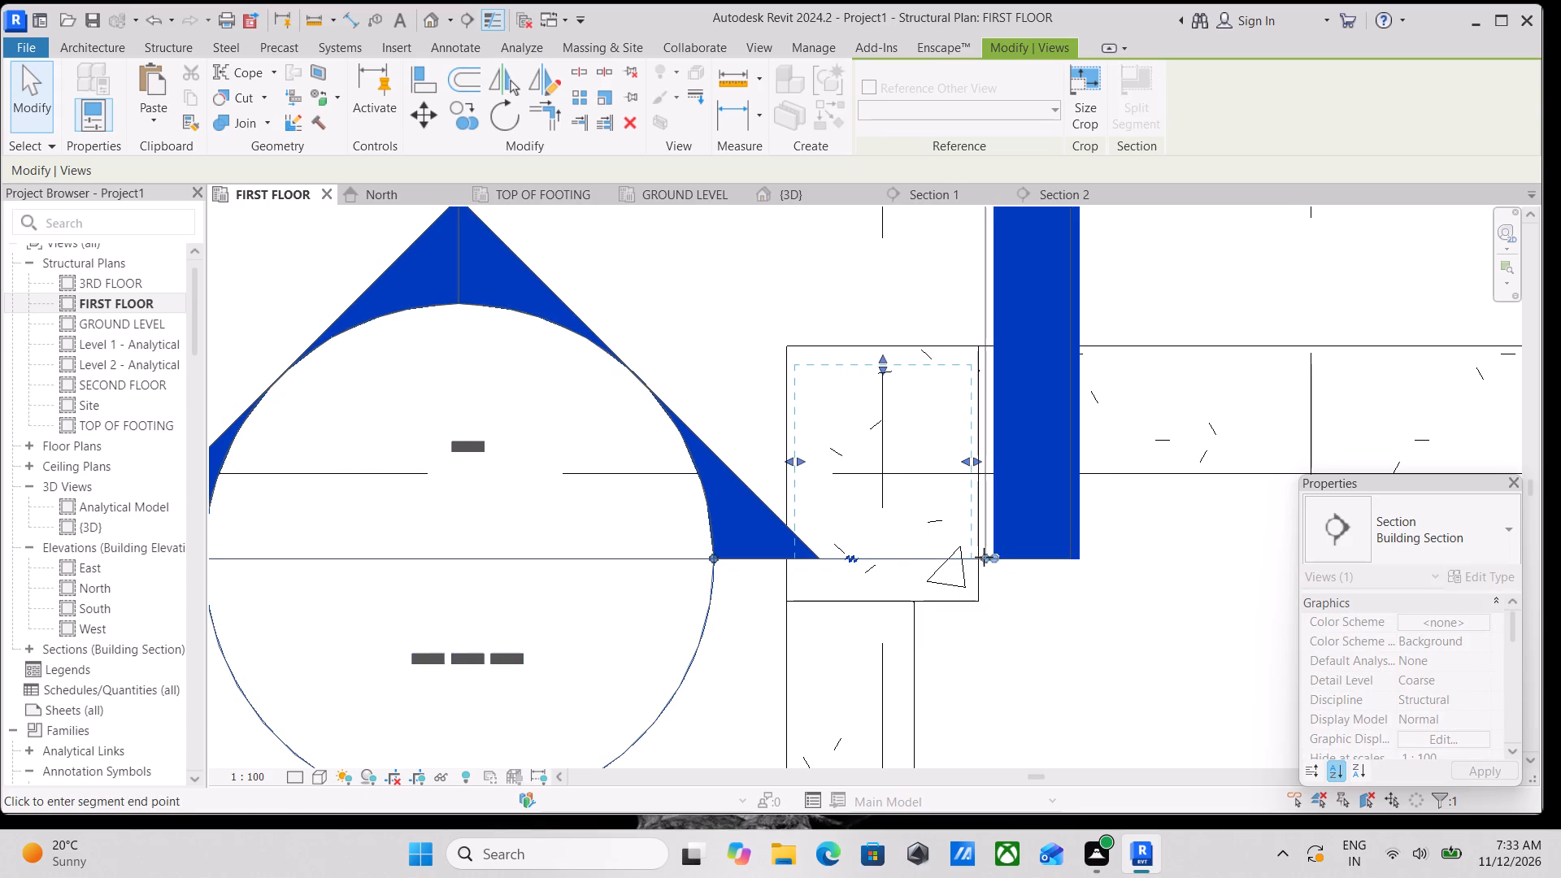
{"action": "left_click_drag", "start_coordinate": [984, 557], "coordinate": [982, 557]}
Open the new corner column section's view and bring the full column height into view.
{"action": "right_click", "coordinate": [480, 275]}
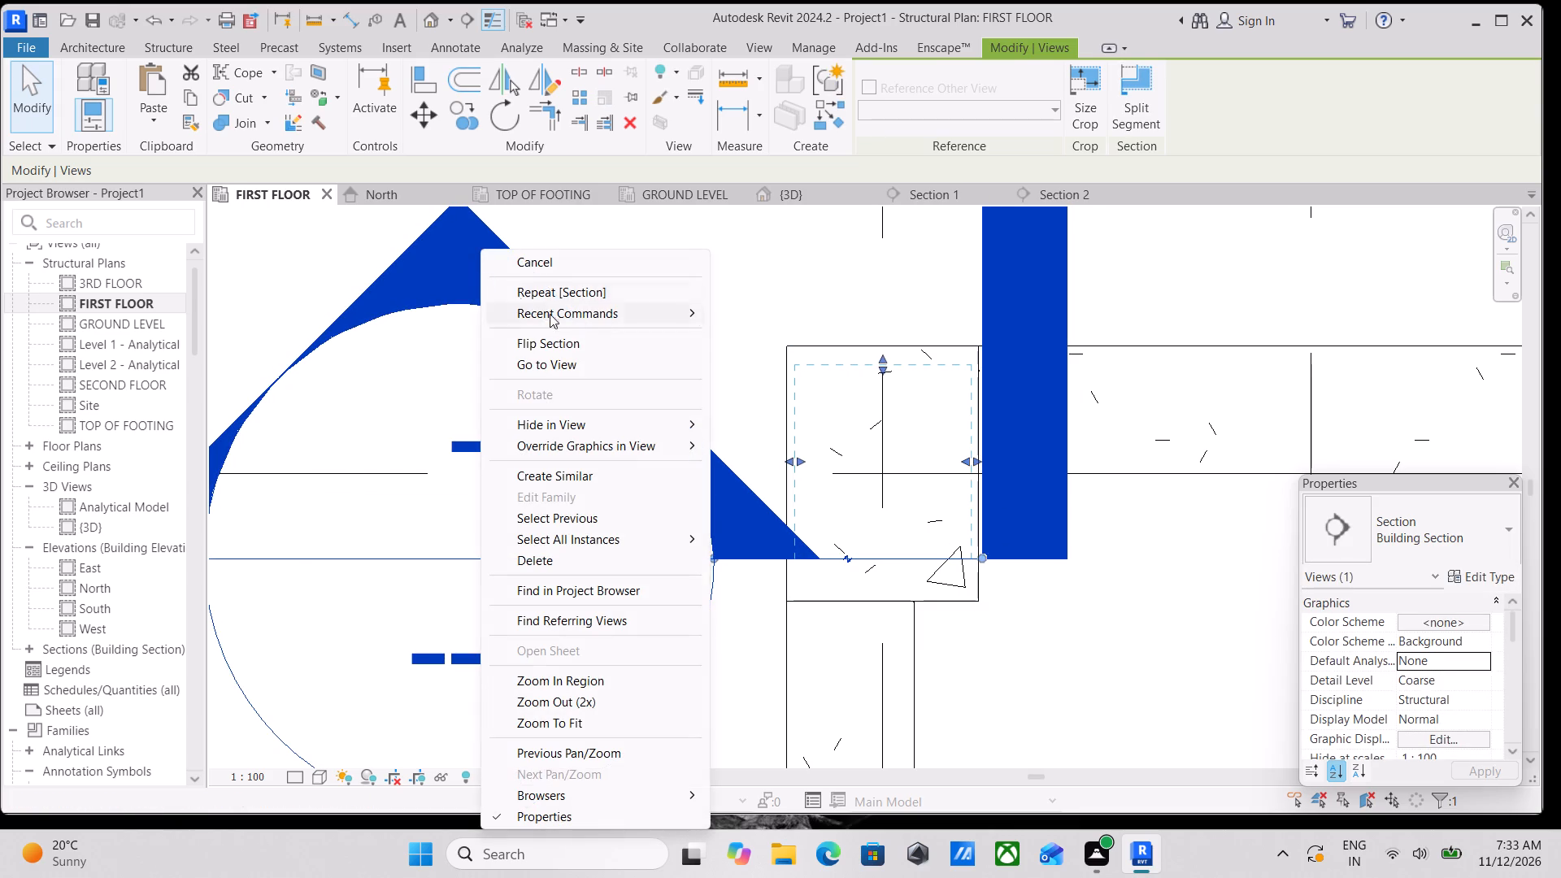
{"action": "left_click", "coordinate": [571, 367]}
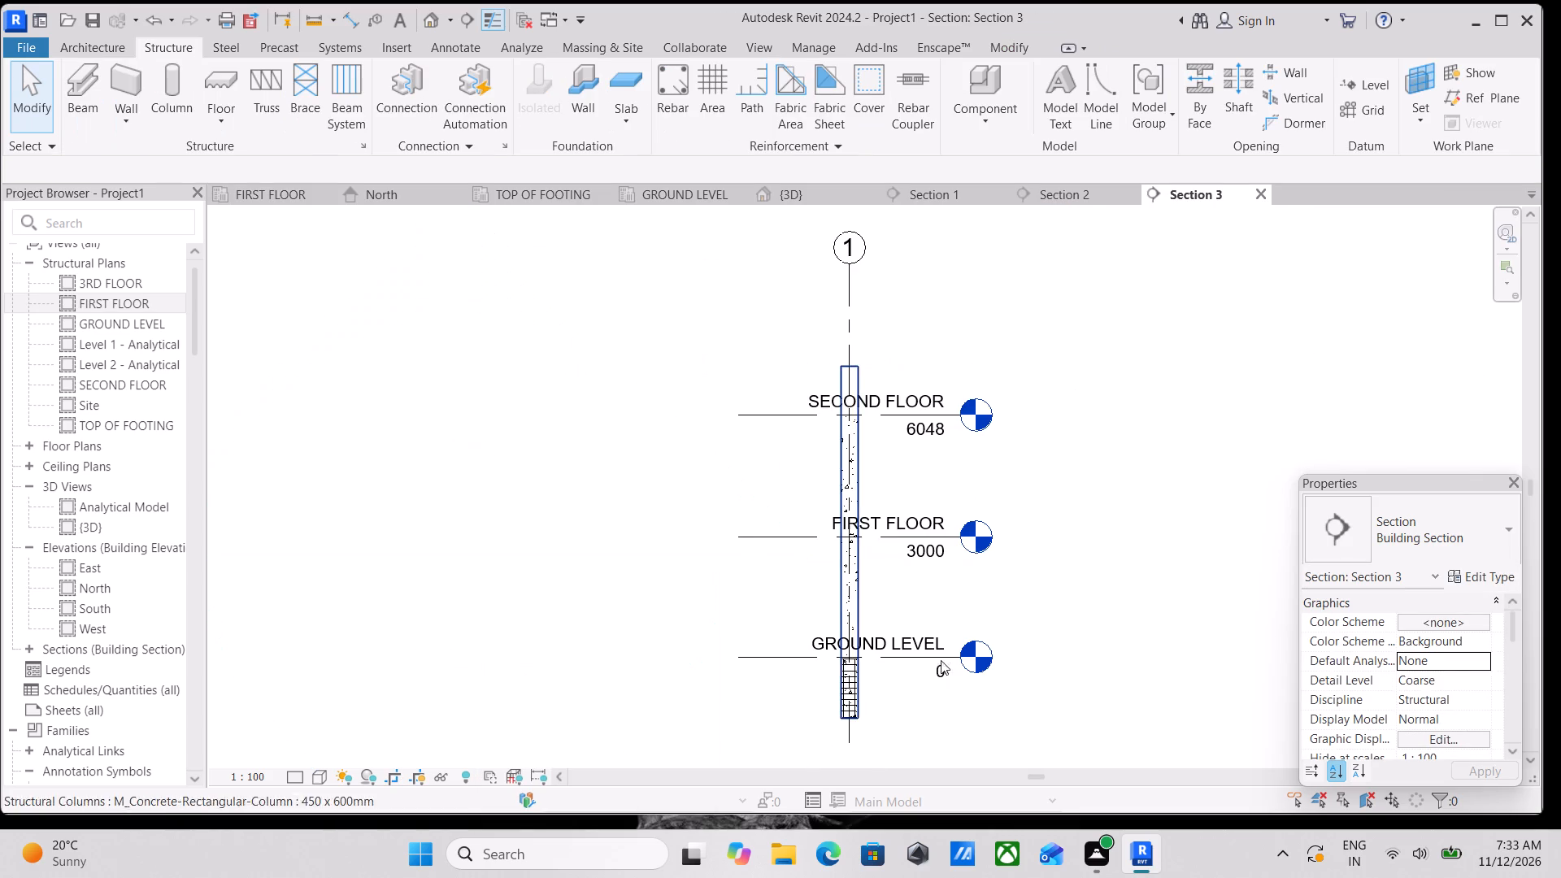
{"action": "middle_click_drag", "start_coordinate": [963, 643], "coordinate": [965, 543]}
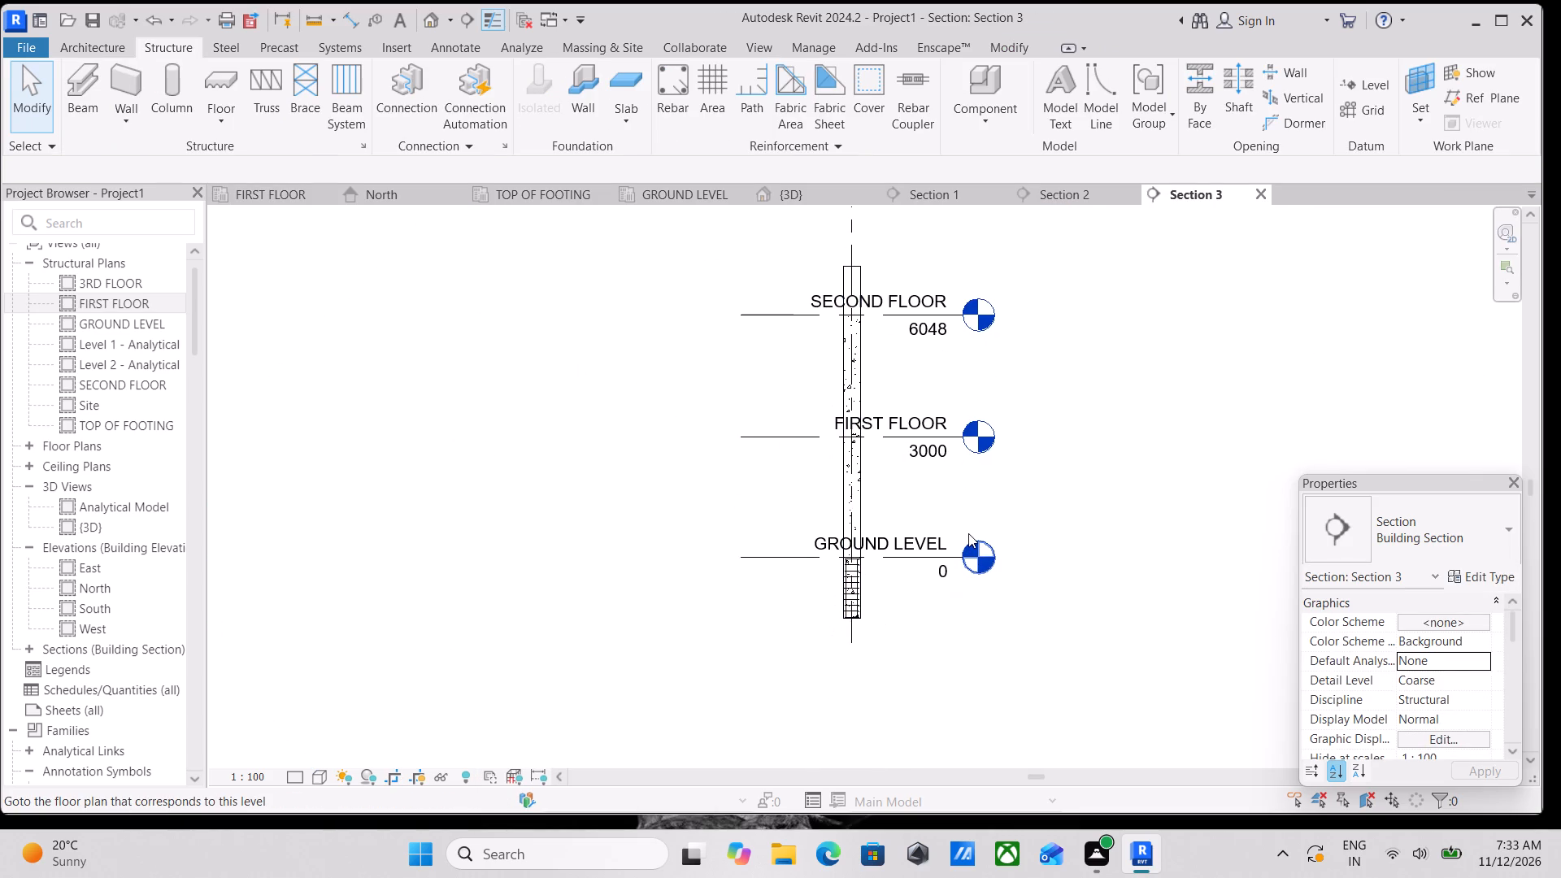
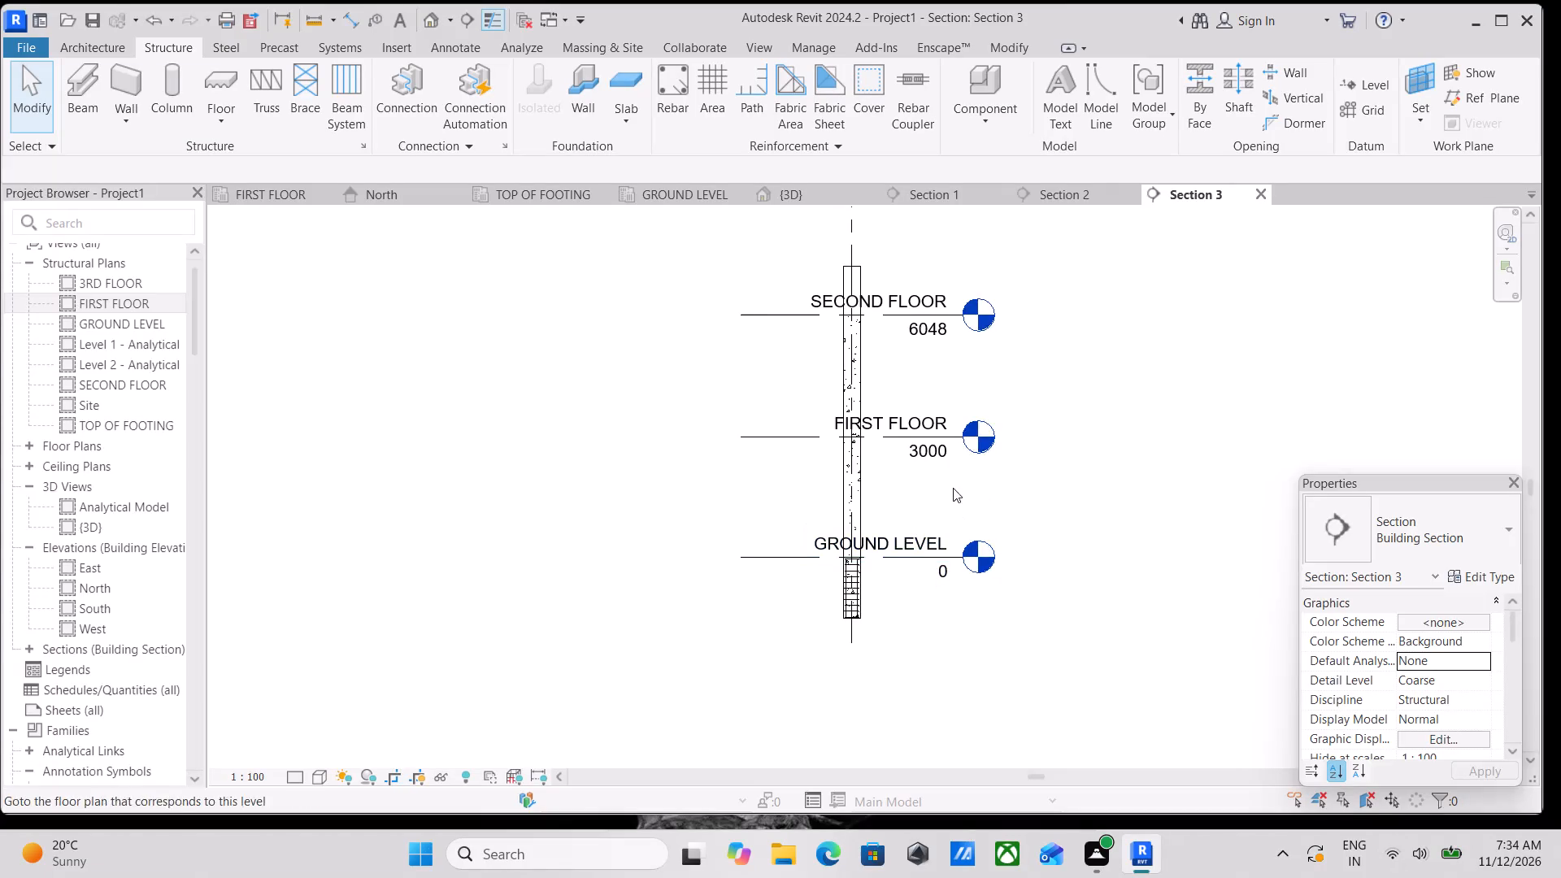
Stretch the level heads in the column section well away from the column, using the GROUND LEVEL line's end.
{"action": "scroll", "coordinate": [696, 537], "scroll_direction": "down", "scroll_amount": 1}
{"action": "scroll", "coordinate": [842, 488], "scroll_direction": "up", "scroll_amount": 2}
{"action": "scroll", "coordinate": [972, 489], "scroll_direction": "up", "scroll_amount": 3}
{"action": "middle_click_drag", "start_coordinate": [840, 608], "coordinate": [889, 507]}
{"action": "scroll", "coordinate": [957, 532], "scroll_direction": "up", "scroll_amount": 3}
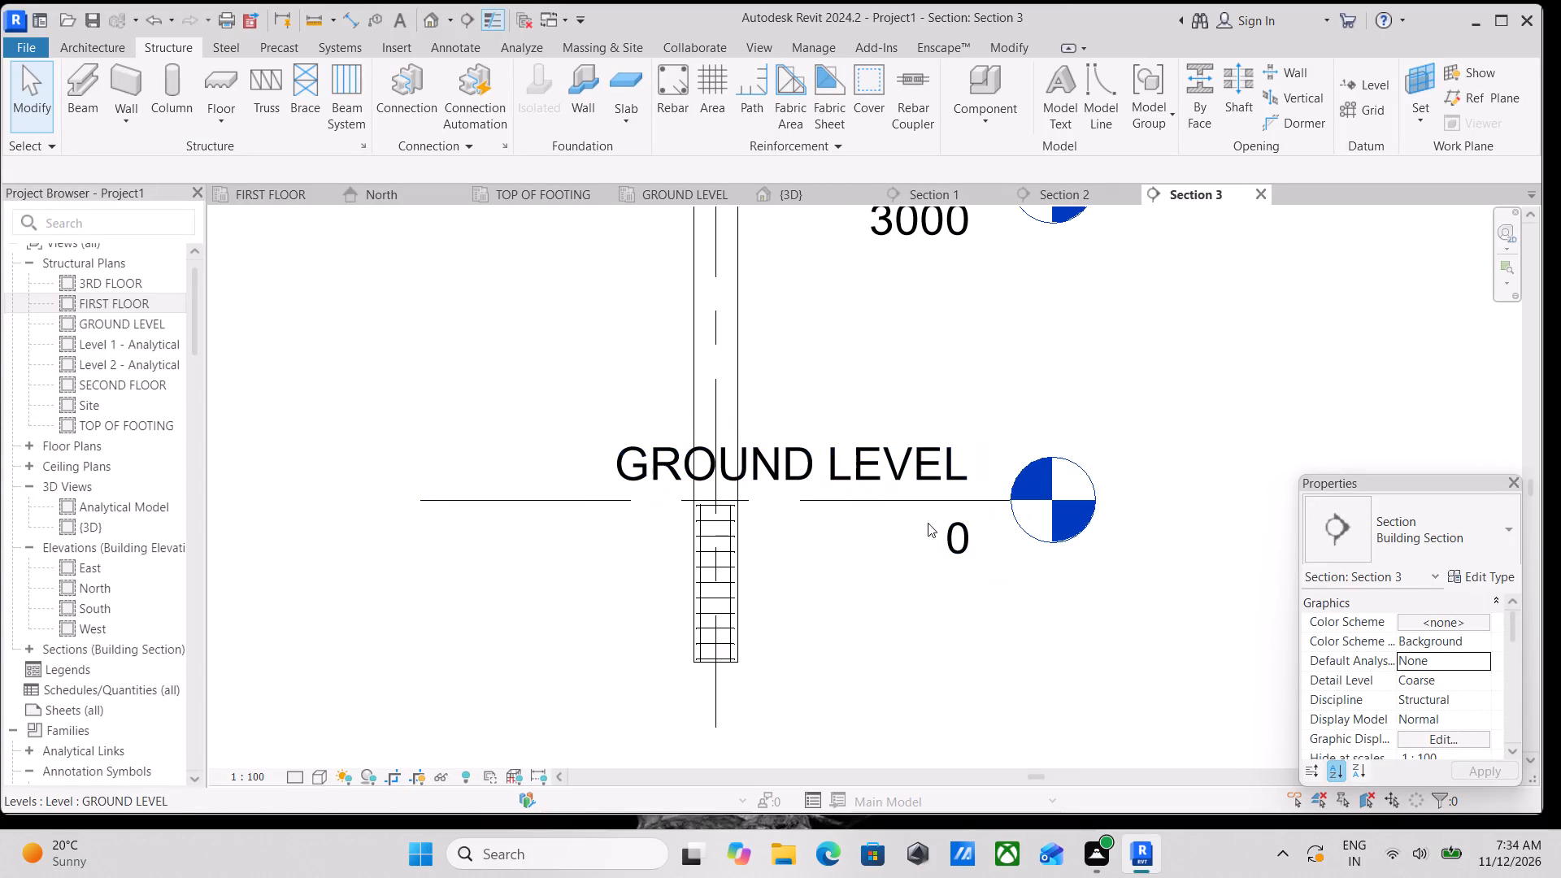
{"action": "left_click", "coordinate": [878, 502]}
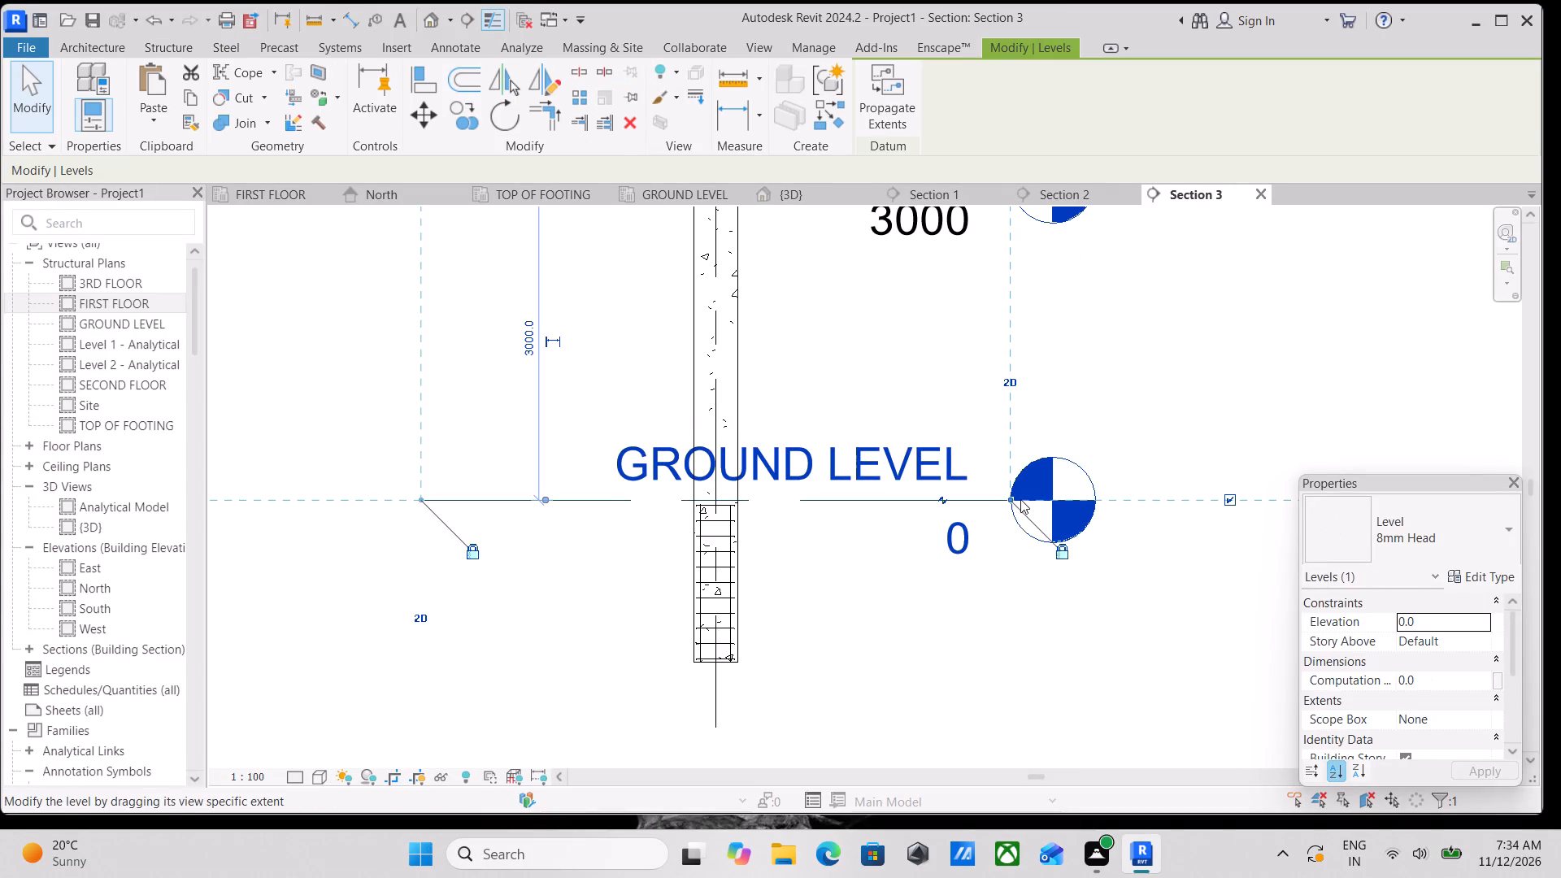
{"action": "left_click_drag", "start_coordinate": [1013, 497], "coordinate": [1560, 436]}
{"action": "scroll", "coordinate": [1394, 432], "scroll_direction": "down", "scroll_amount": 2}
{"action": "middle_click_drag", "start_coordinate": [1368, 432], "coordinate": [1318, 436]}
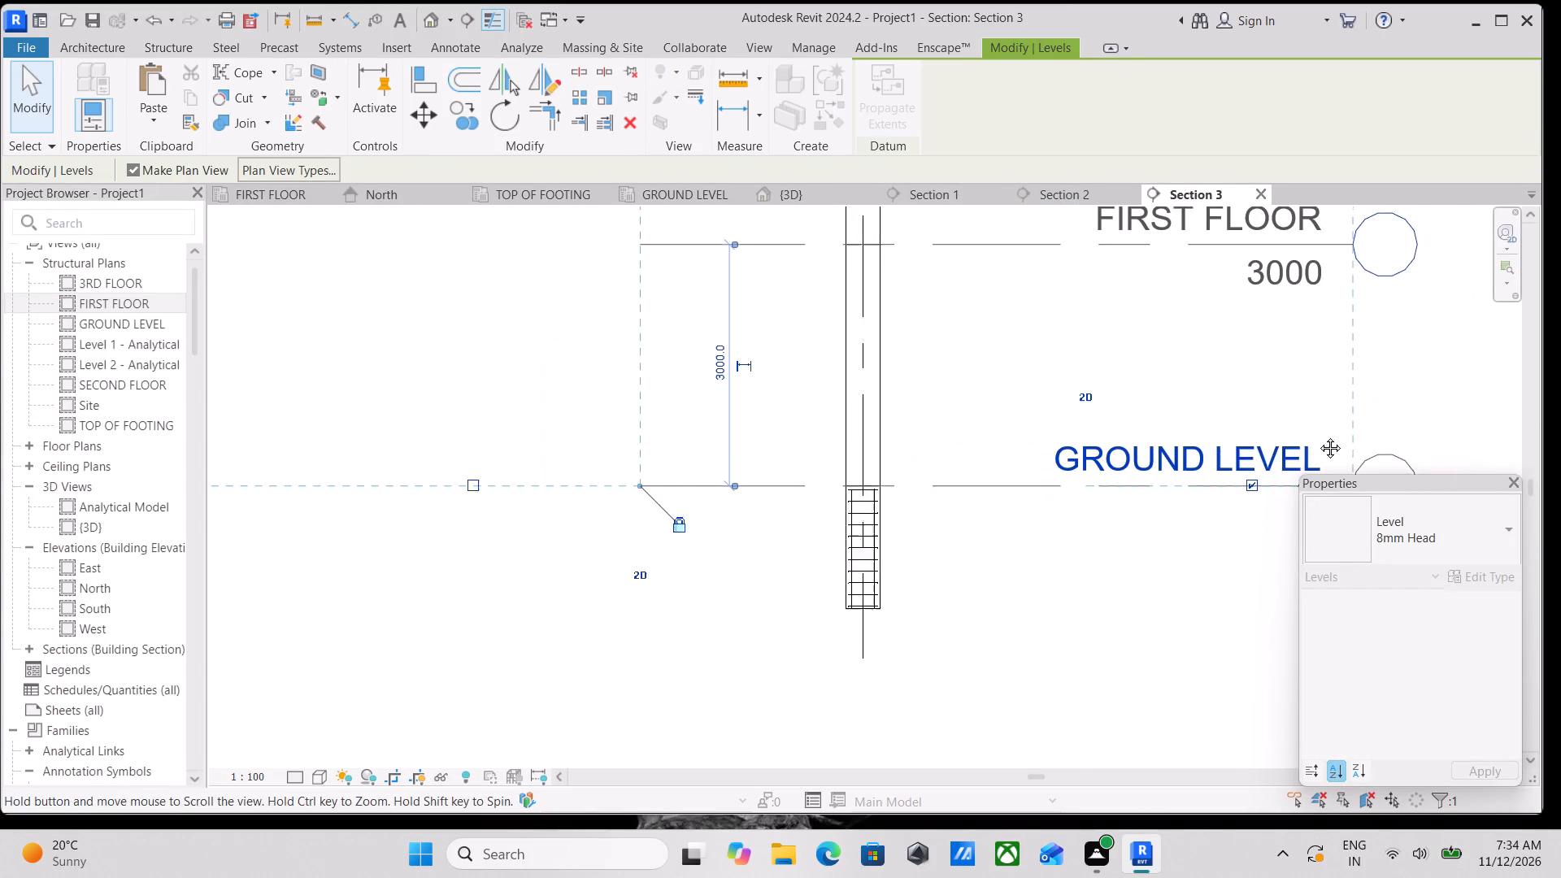
{"action": "middle_click_drag", "start_coordinate": [1318, 436], "coordinate": [1185, 441]}
{"action": "scroll", "coordinate": [1185, 443], "scroll_direction": "up", "scroll_amount": 1}
{"action": "scroll", "coordinate": [1208, 454], "scroll_direction": "down", "scroll_amount": 1}
{"action": "scroll", "coordinate": [1307, 467], "scroll_direction": "down", "scroll_amount": 2}
{"action": "middle_click_drag", "start_coordinate": [1255, 465], "coordinate": [1150, 459]}
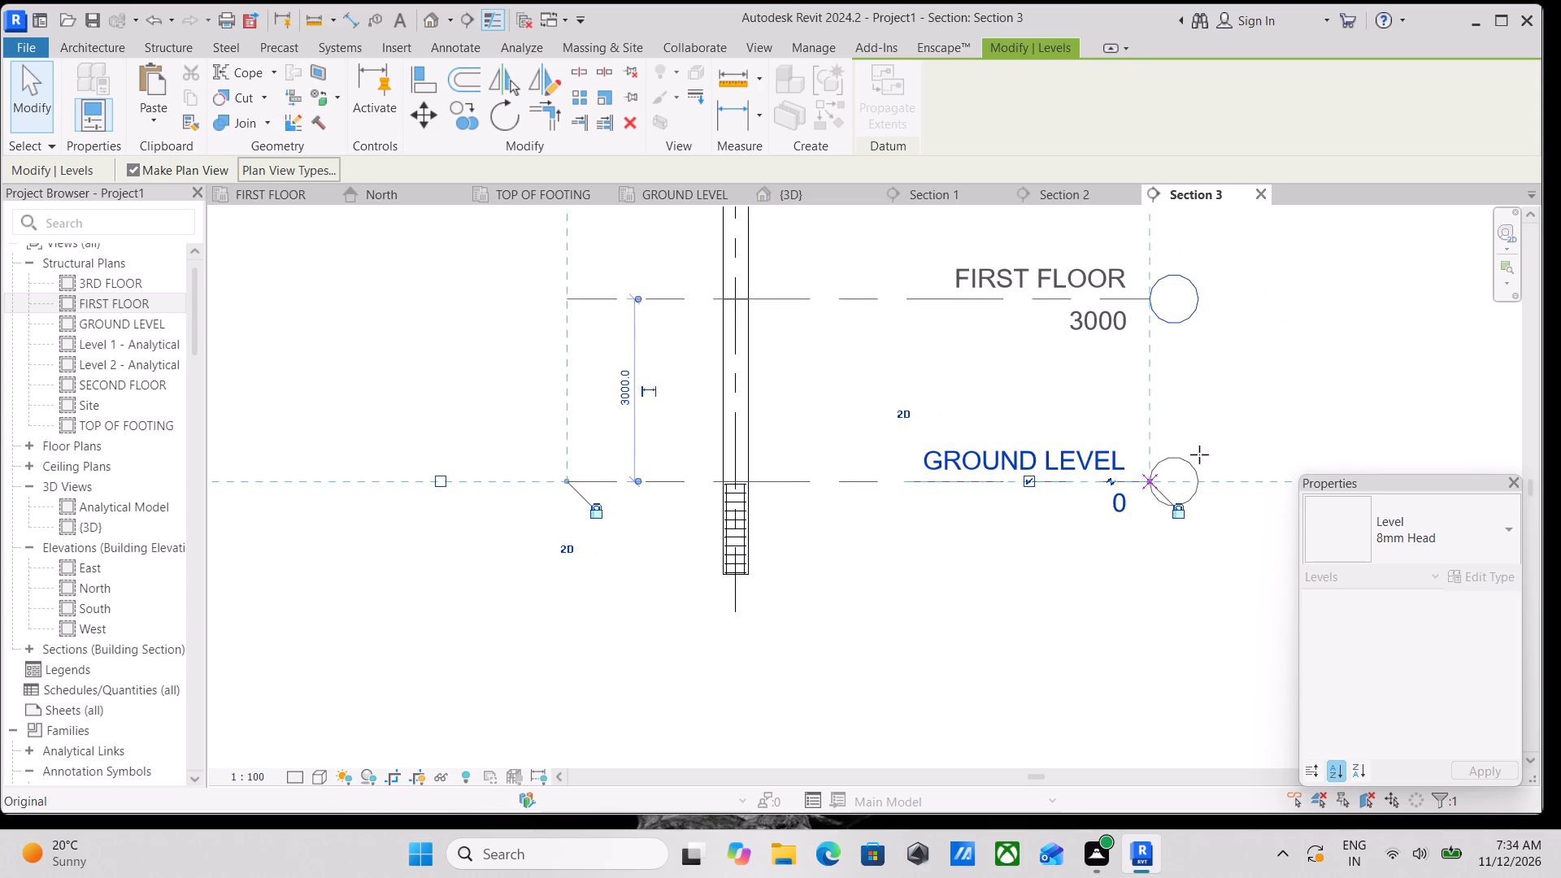
{"action": "scroll", "coordinate": [1351, 460], "scroll_direction": "down", "scroll_amount": 2}
{"action": "left_click", "coordinate": [1346, 447]}
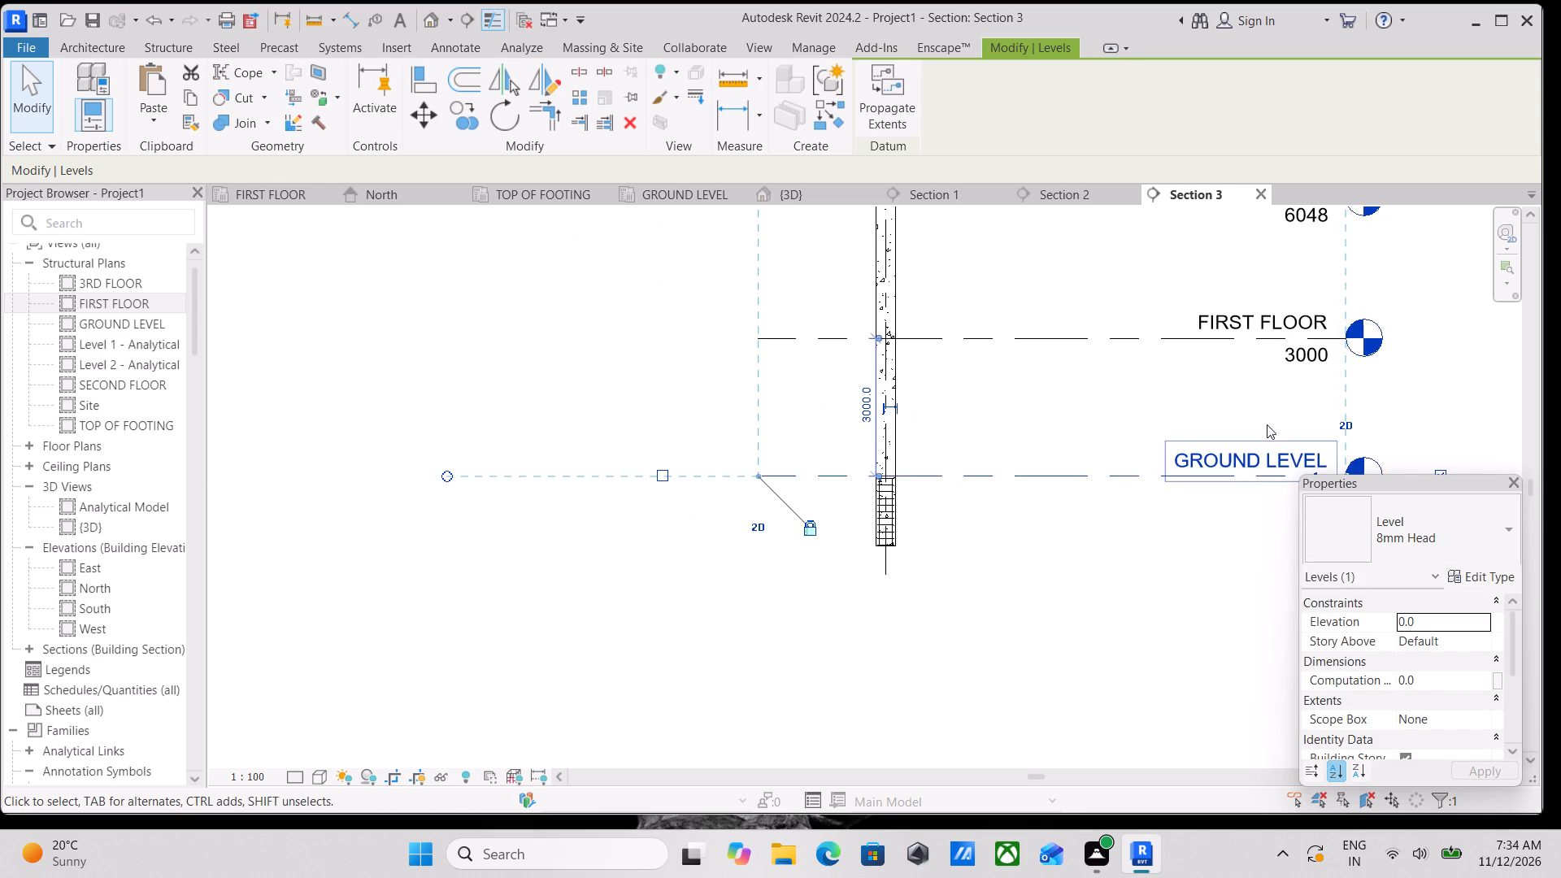
Widen the section's crop on the beam side to include part of the beams, and slightly beyond the column's outer face.
{"action": "middle_click_drag", "start_coordinate": [1289, 442], "coordinate": [1442, 561]}
{"action": "scroll", "coordinate": [1063, 482], "scroll_direction": "up", "scroll_amount": 3}
{"action": "left_click", "coordinate": [1039, 496]}
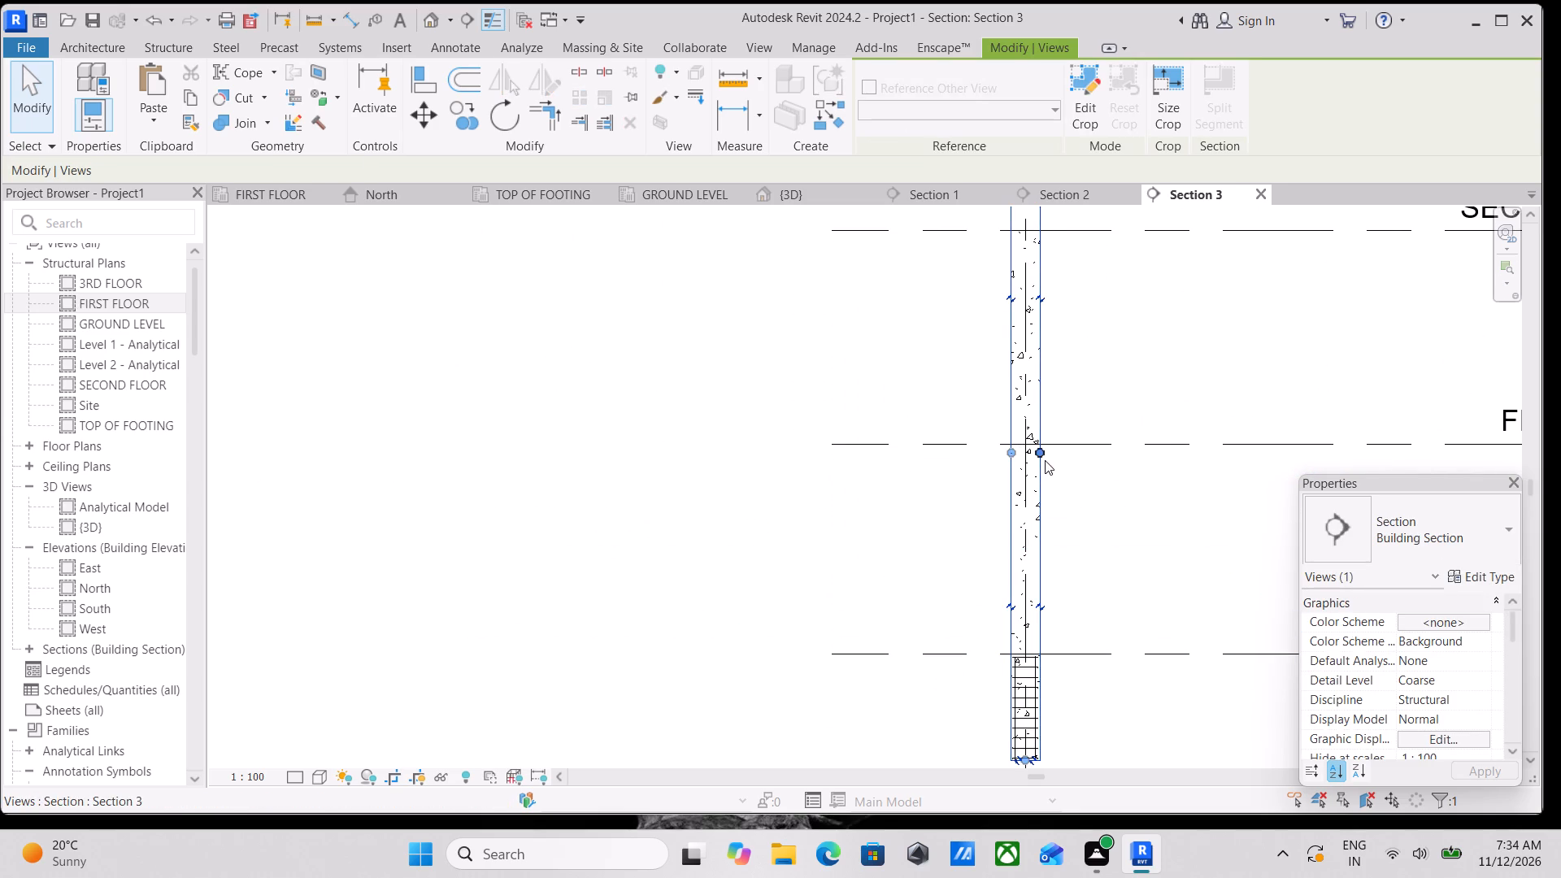
{"action": "left_click_drag", "start_coordinate": [1043, 457], "coordinate": [1200, 455]}
{"action": "middle_click_drag", "start_coordinate": [1116, 484], "coordinate": [1158, 528]}
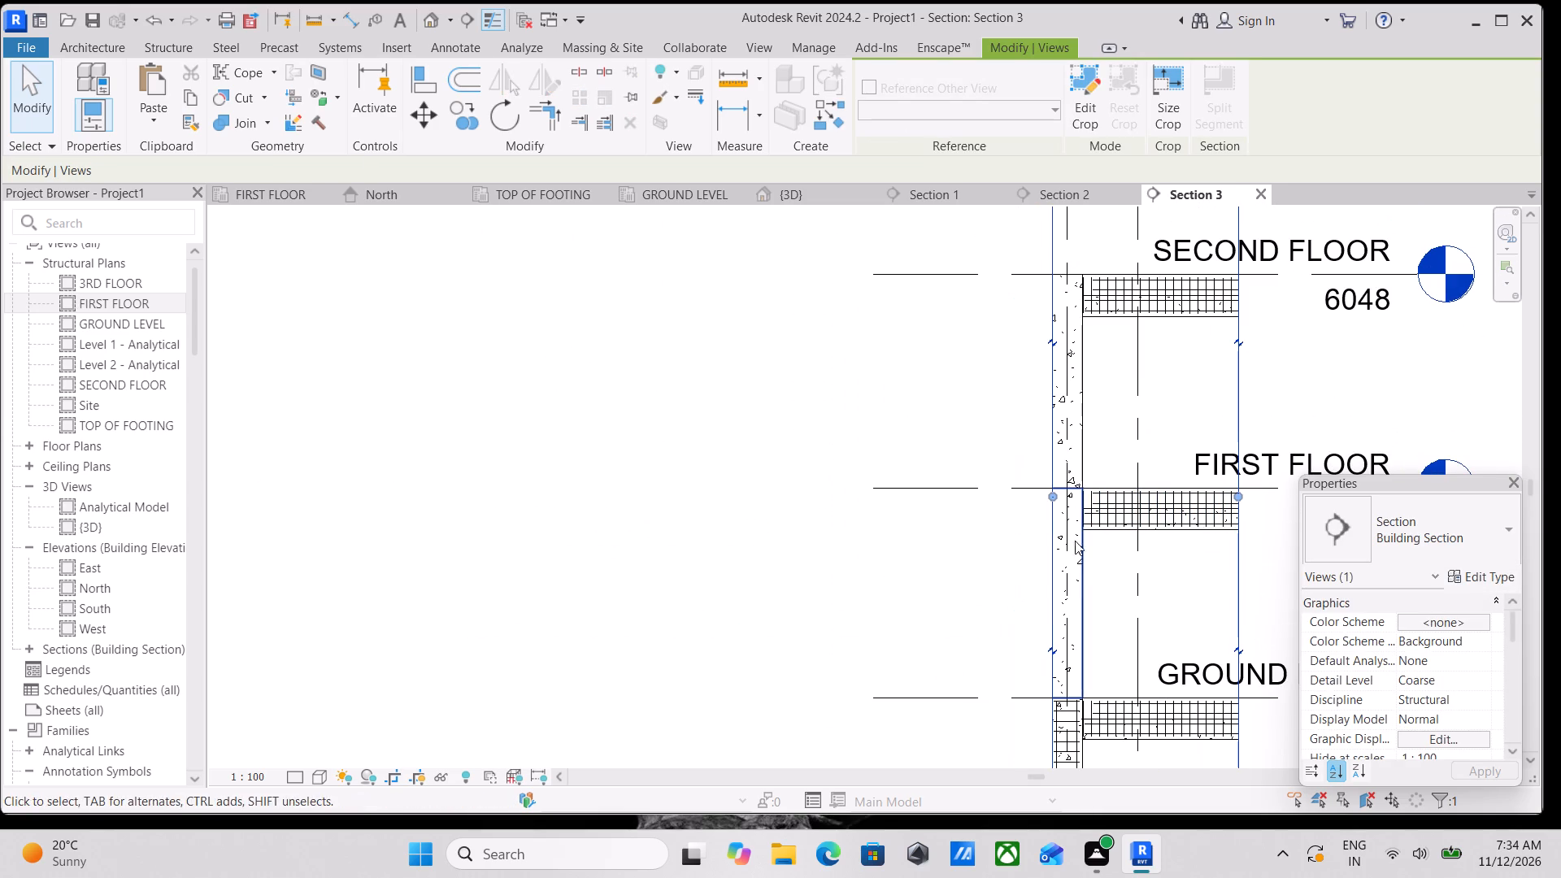
{"action": "left_click_drag", "start_coordinate": [1051, 503], "coordinate": [1018, 508]}
{"action": "scroll", "coordinate": [1054, 524], "scroll_direction": "up", "scroll_amount": 2}
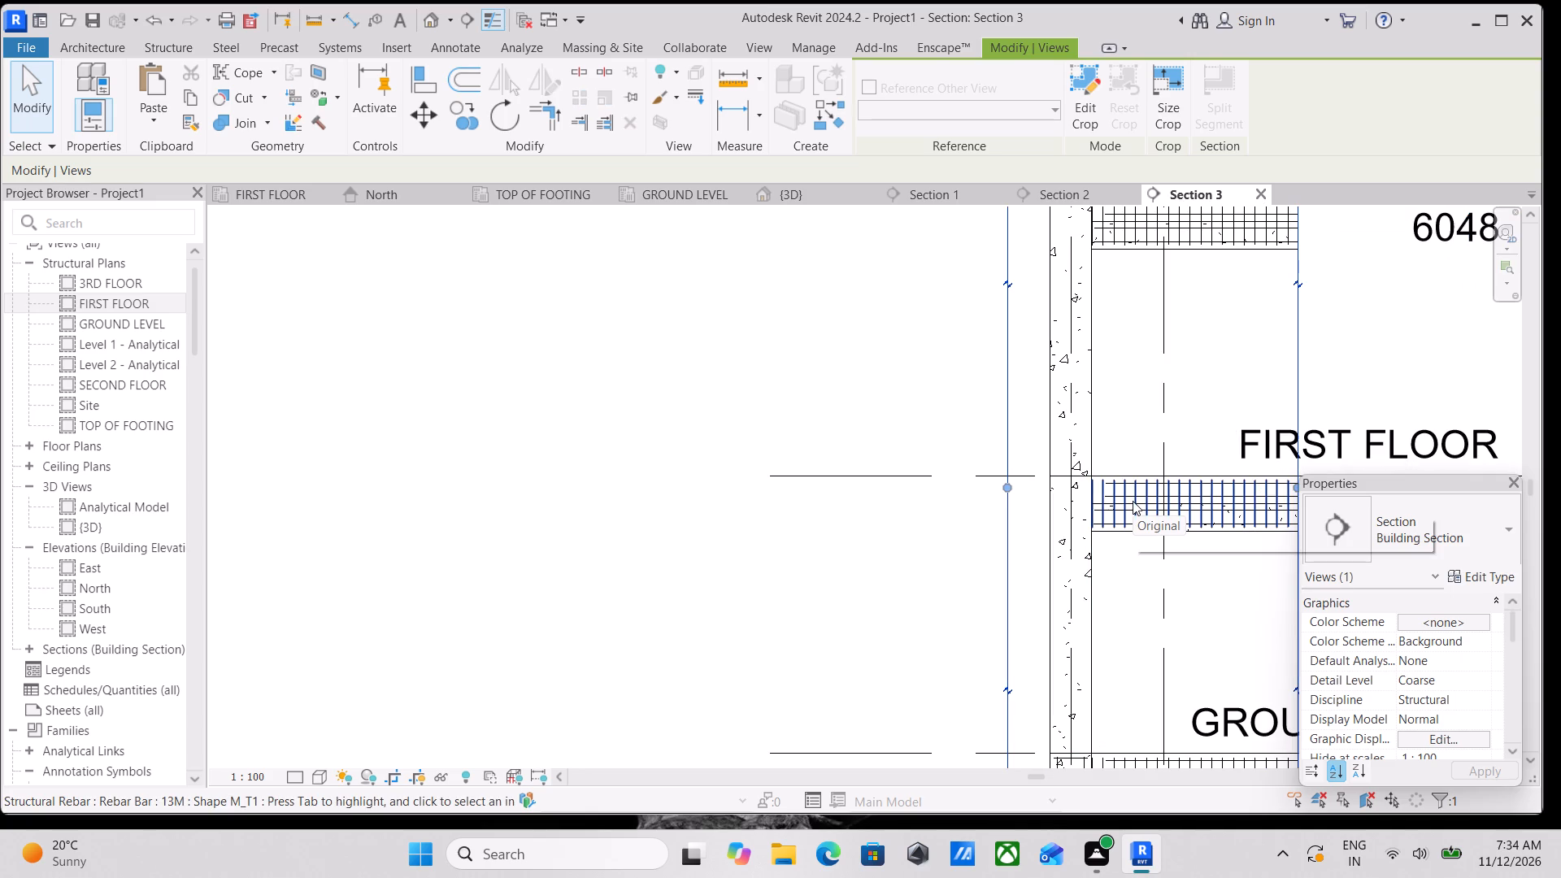
{"action": "scroll", "coordinate": [1133, 511], "scroll_direction": "up", "scroll_amount": 2}
{"action": "scroll", "coordinate": [996, 524], "scroll_direction": "up", "scroll_amount": 2}
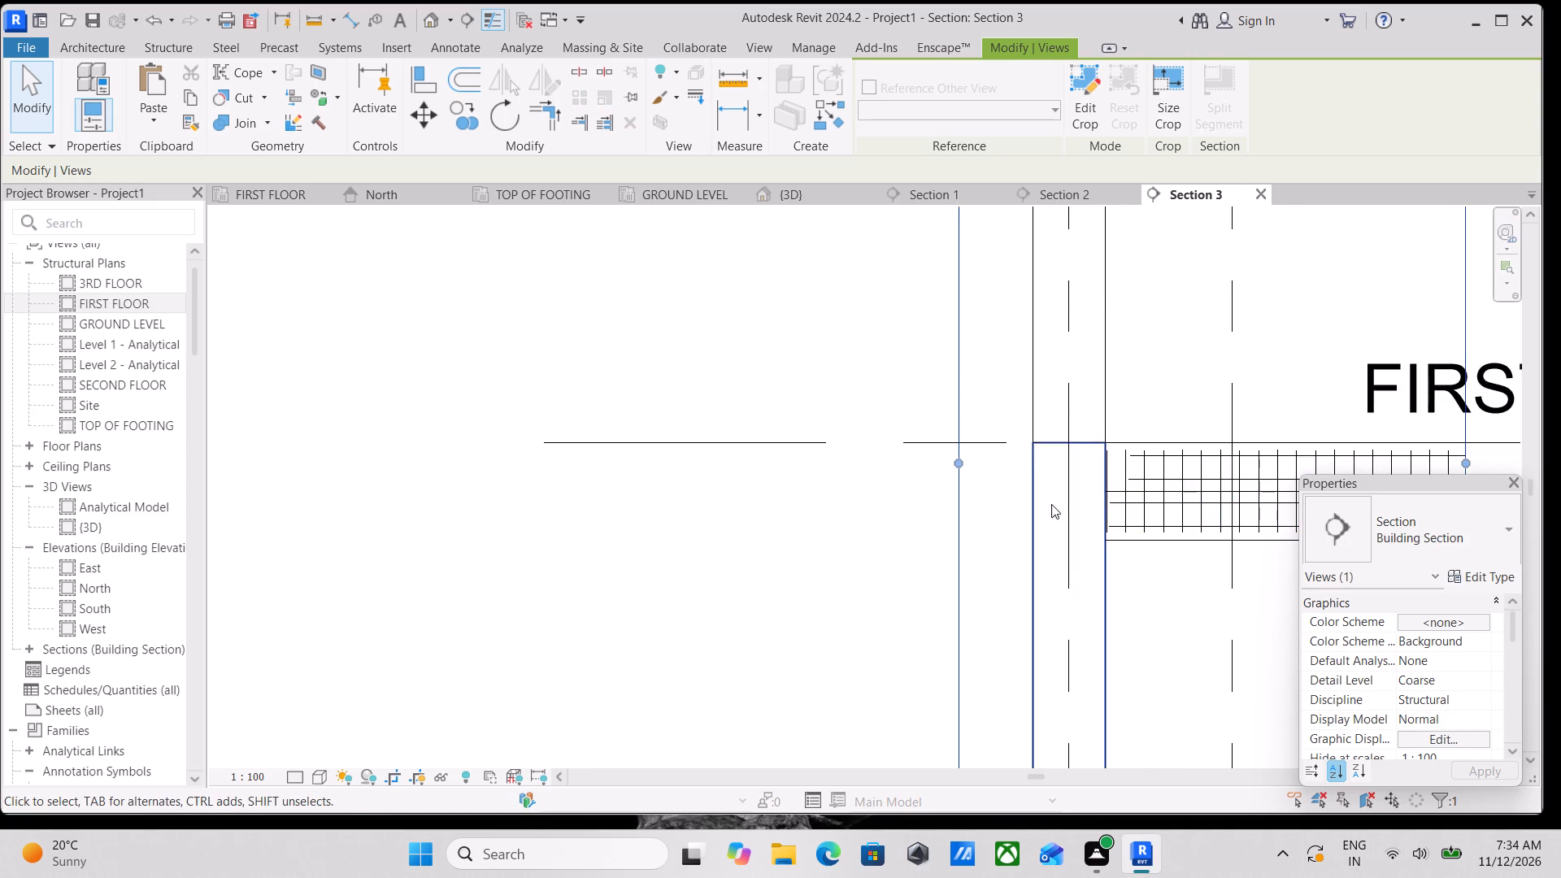
{"action": "scroll", "coordinate": [1094, 494], "scroll_direction": "up", "scroll_amount": 2}
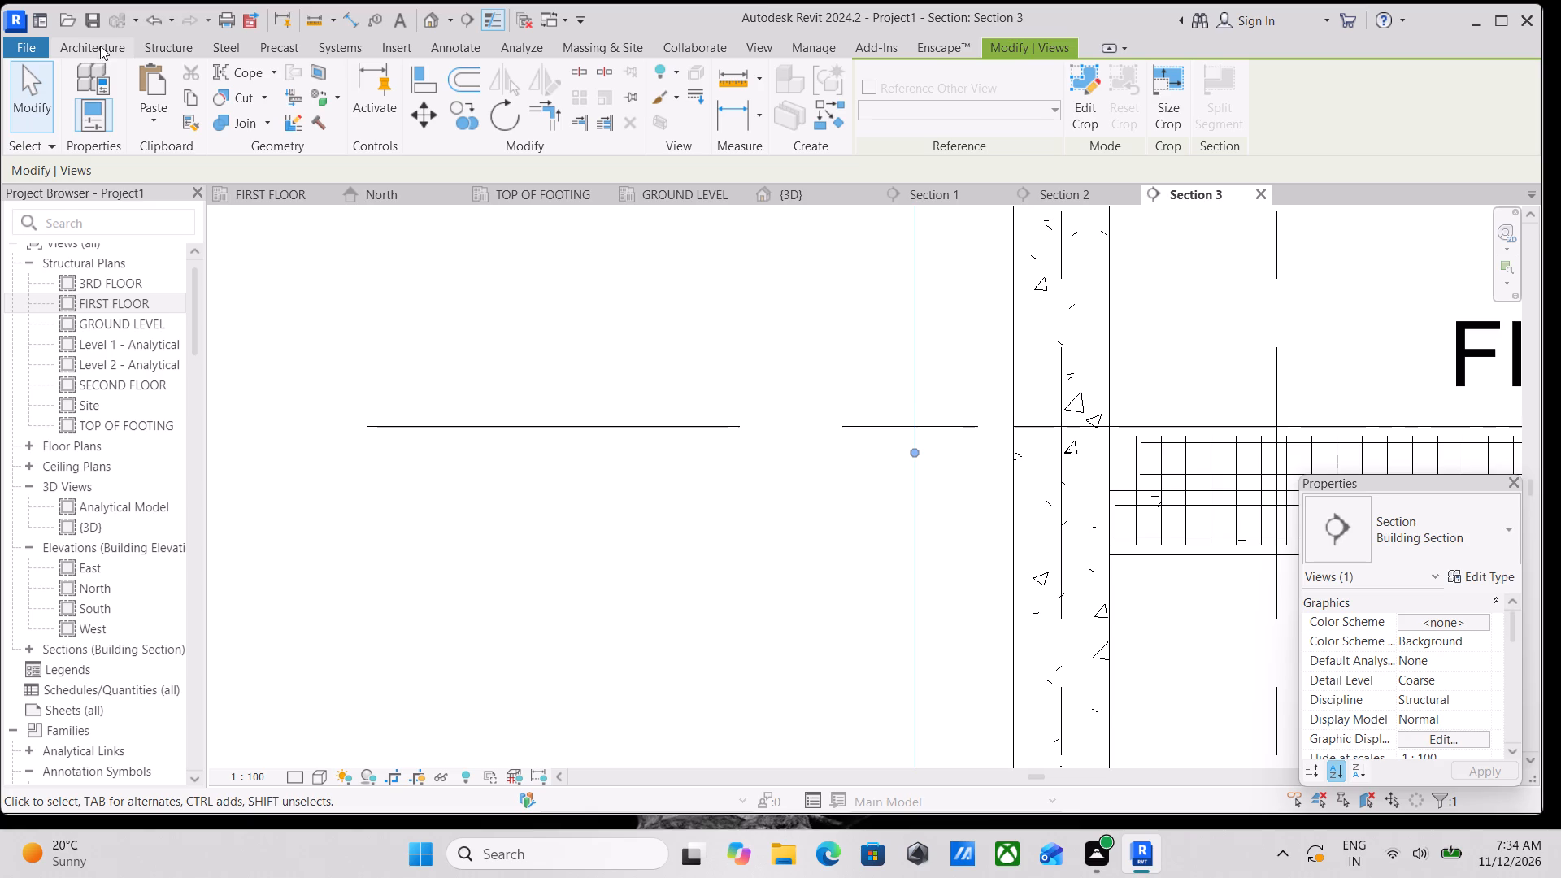
Review the rebar cover settings, checking the cover distances for the exterior and interior types.
{"action": "left_click", "coordinate": [150, 50]}
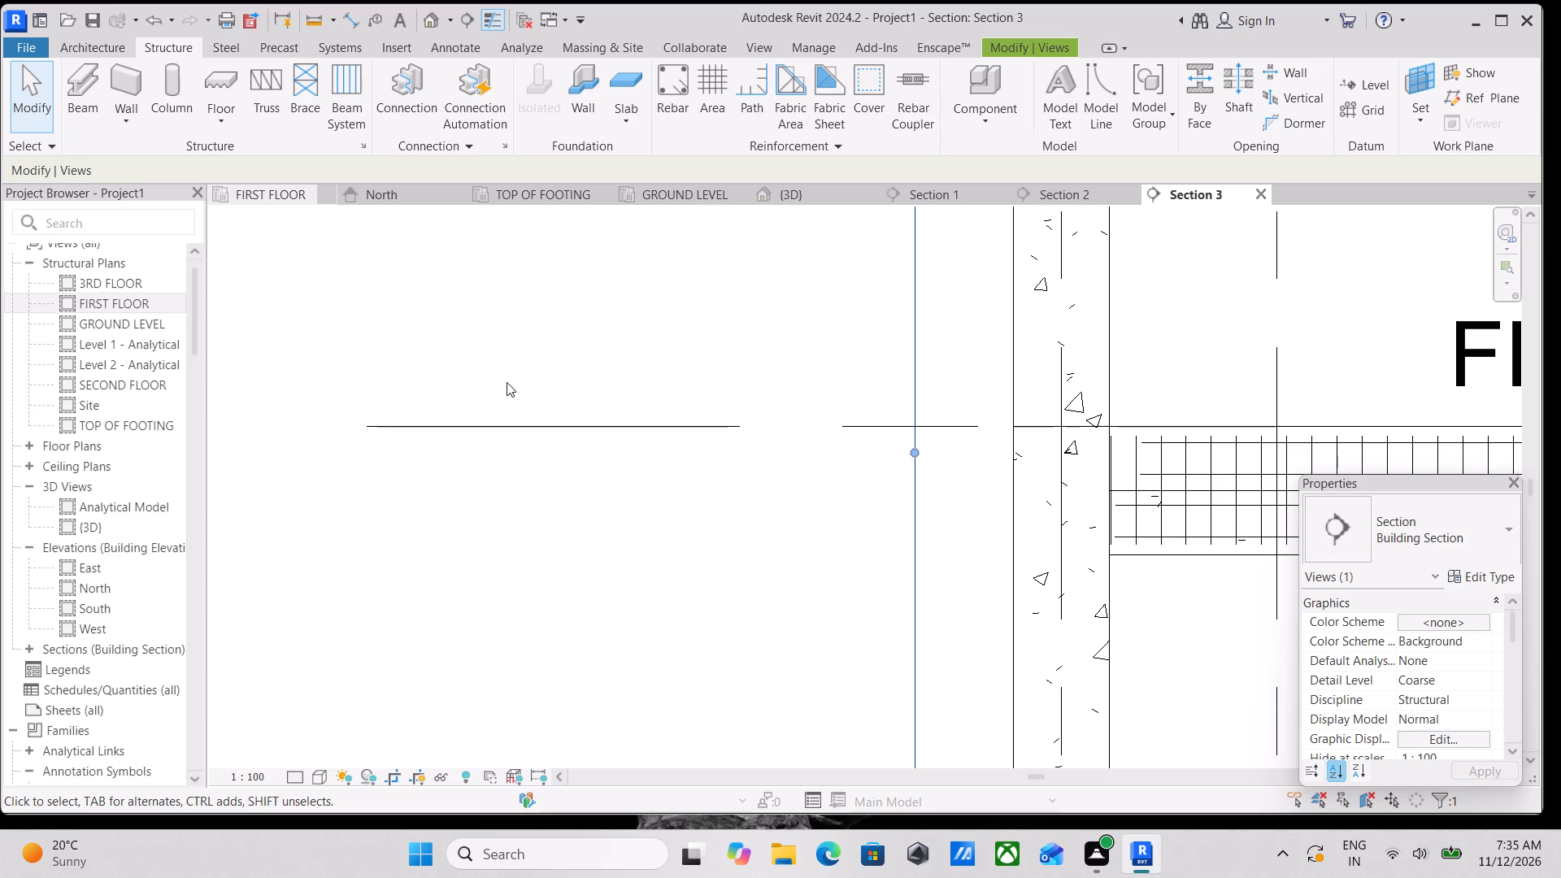
{"action": "scroll", "coordinate": [749, 398], "scroll_direction": "down", "scroll_amount": 2}
{"action": "middle_click_drag", "start_coordinate": [796, 411], "coordinate": [624, 379]}
{"action": "scroll", "coordinate": [986, 519], "scroll_direction": "up", "scroll_amount": 2}
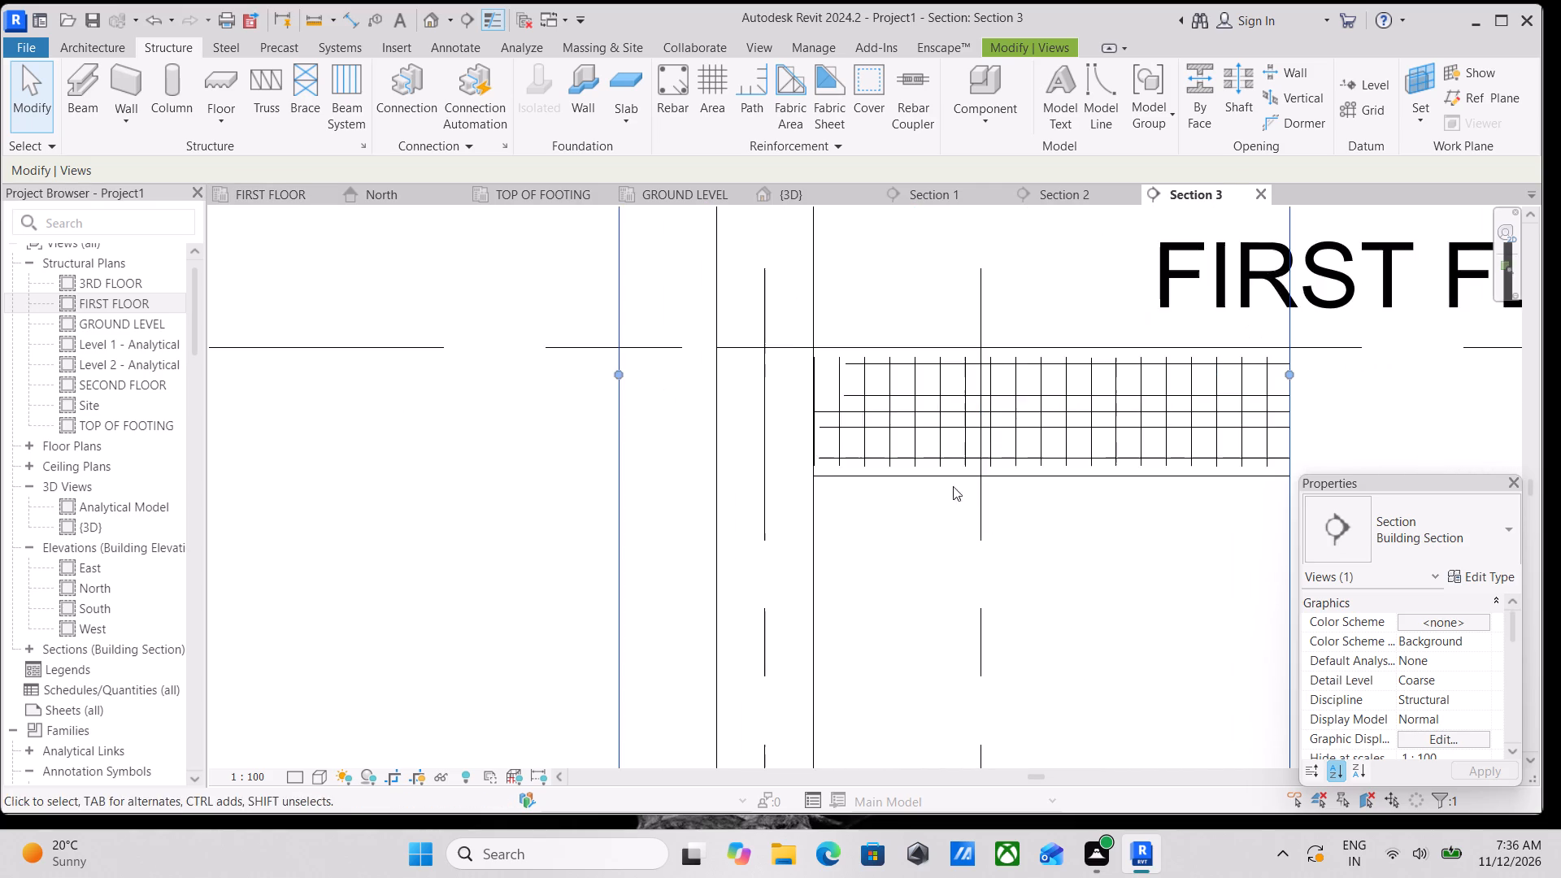
{"action": "scroll", "coordinate": [802, 419], "scroll_direction": "down", "scroll_amount": 1}
{"action": "middle_click_drag", "start_coordinate": [795, 423], "coordinate": [842, 488]}
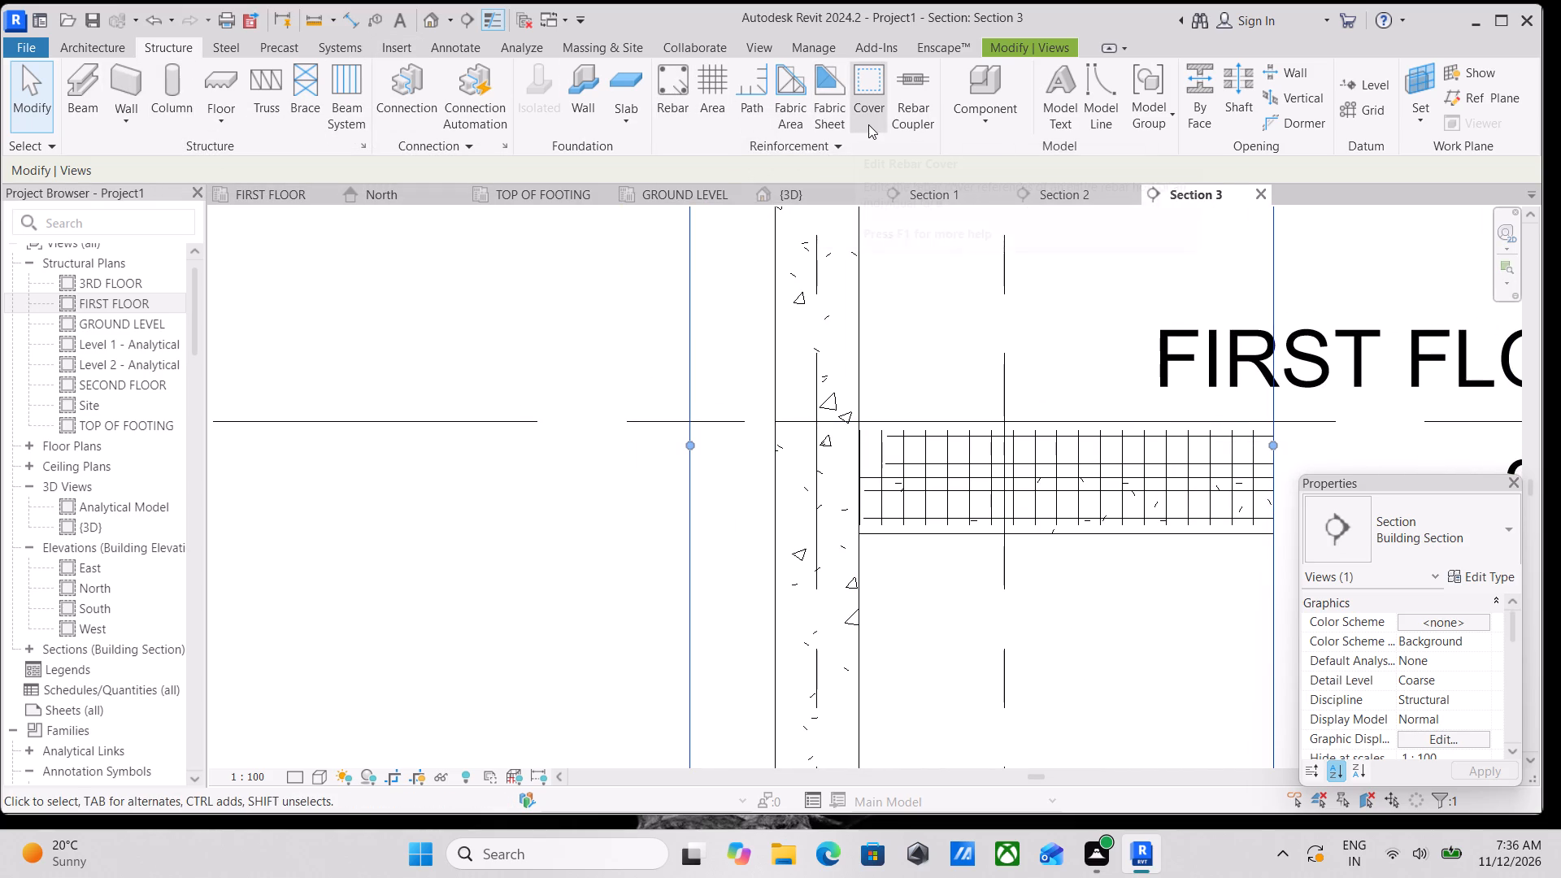
{"action": "left_click", "coordinate": [867, 98]}
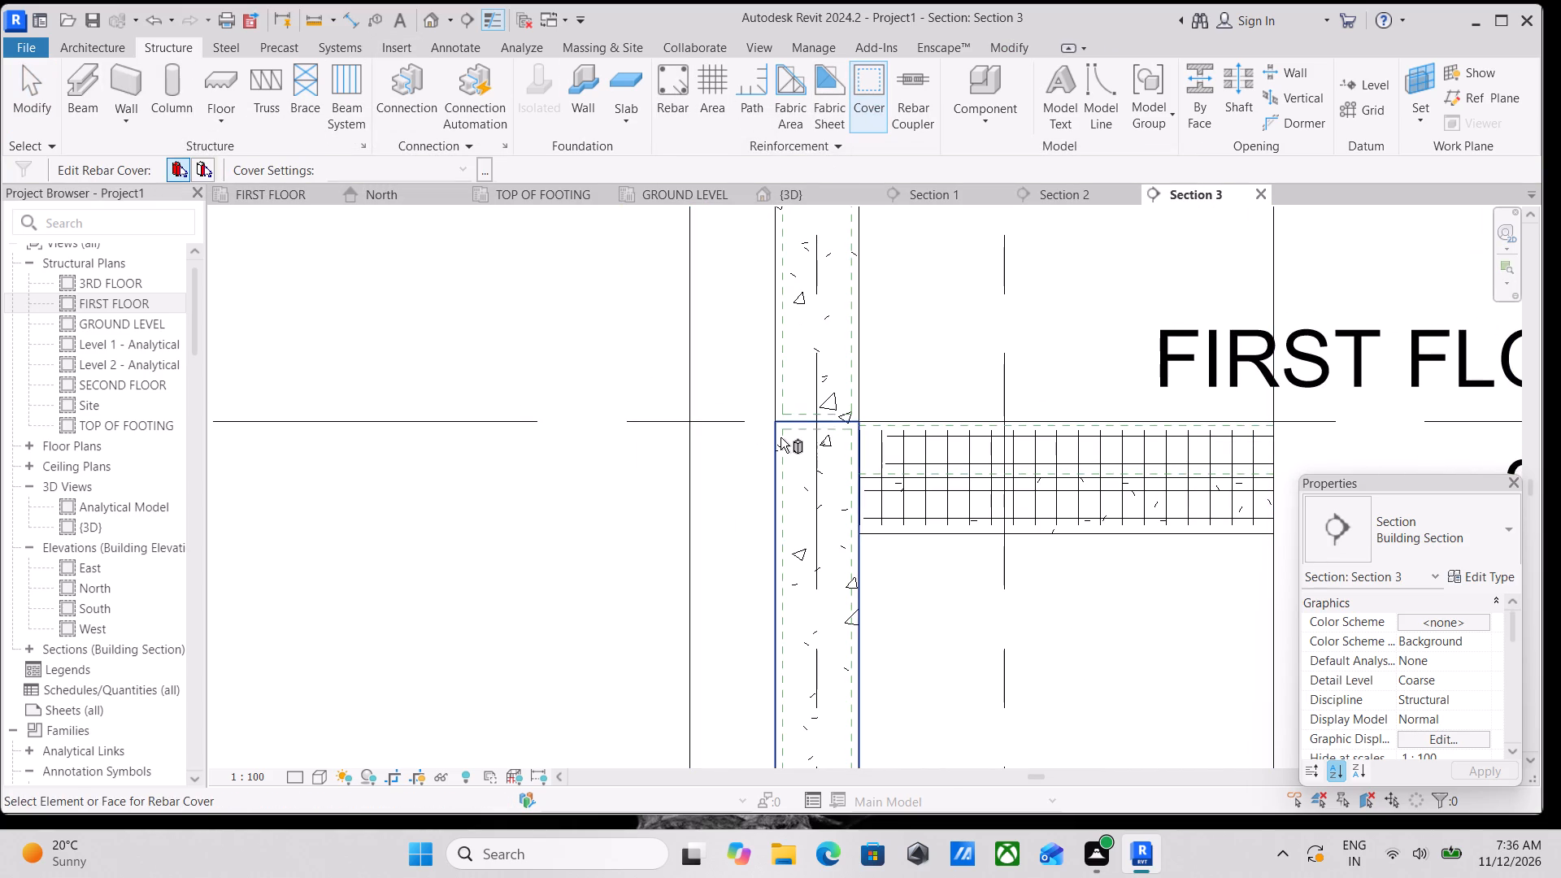
{"action": "left_click", "coordinate": [462, 163]}
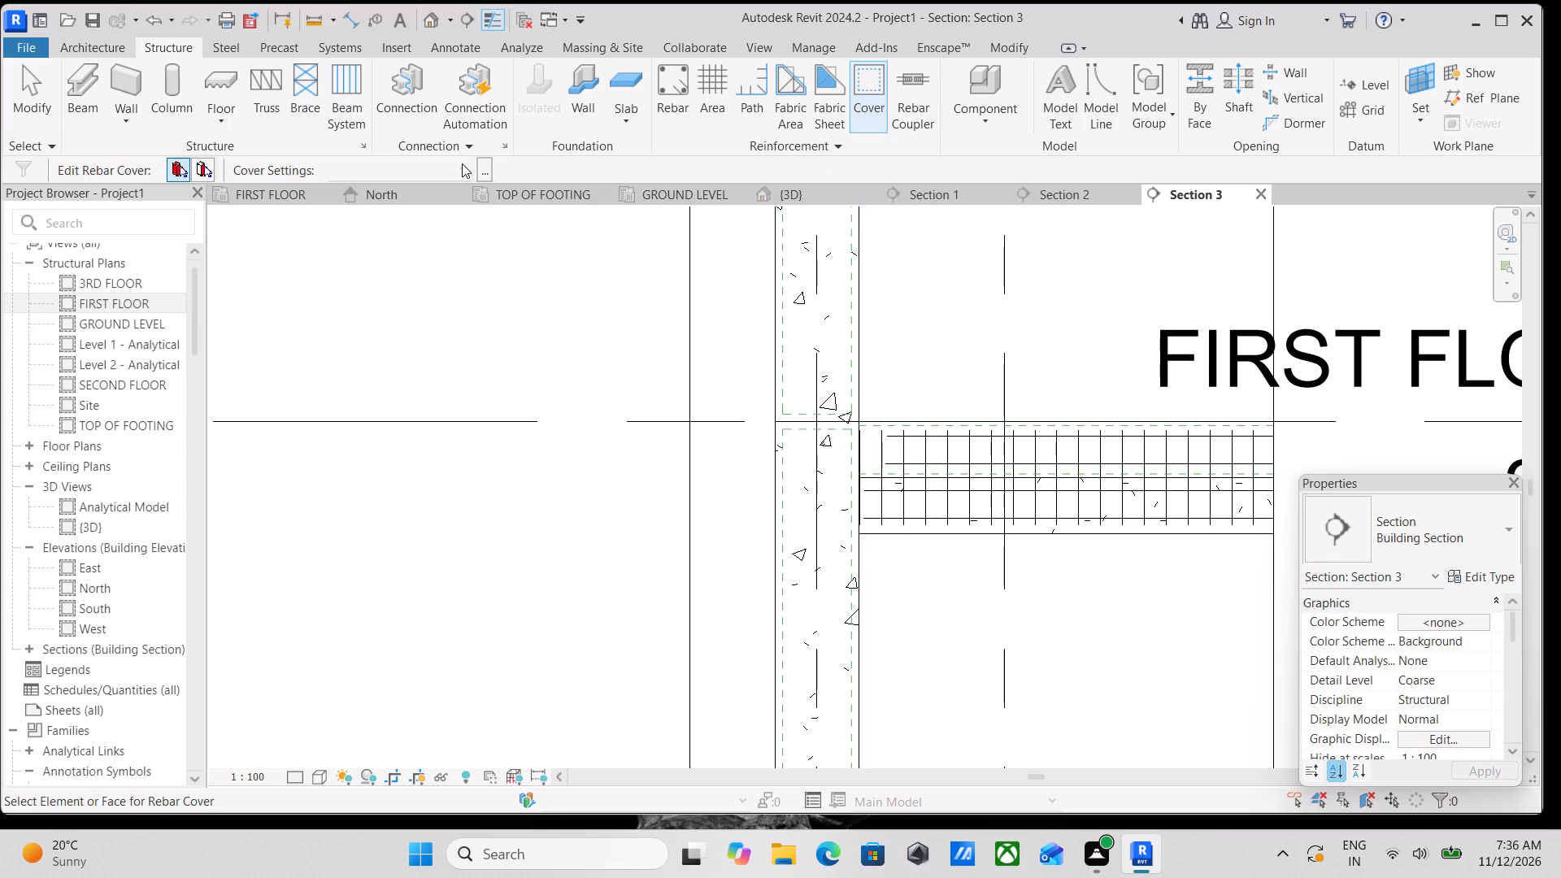
{"action": "left_click", "coordinate": [484, 169]}
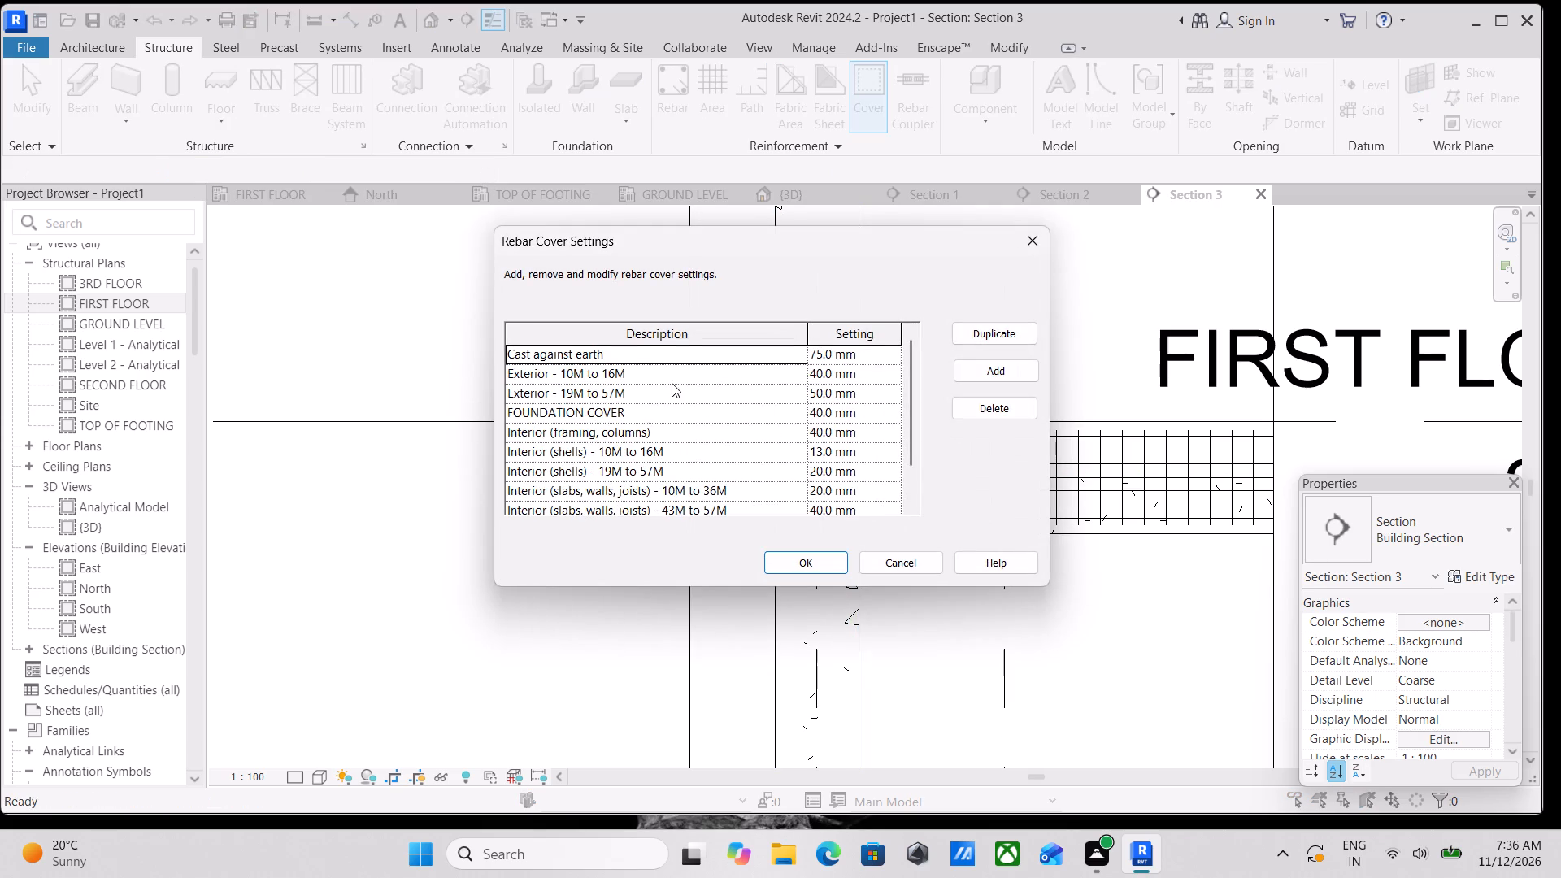
{"action": "left_click", "coordinate": [754, 377]}
{"action": "left_click", "coordinate": [842, 372]}
{"action": "left_click", "coordinate": [835, 455]}
{"action": "left_click", "coordinate": [845, 482]}
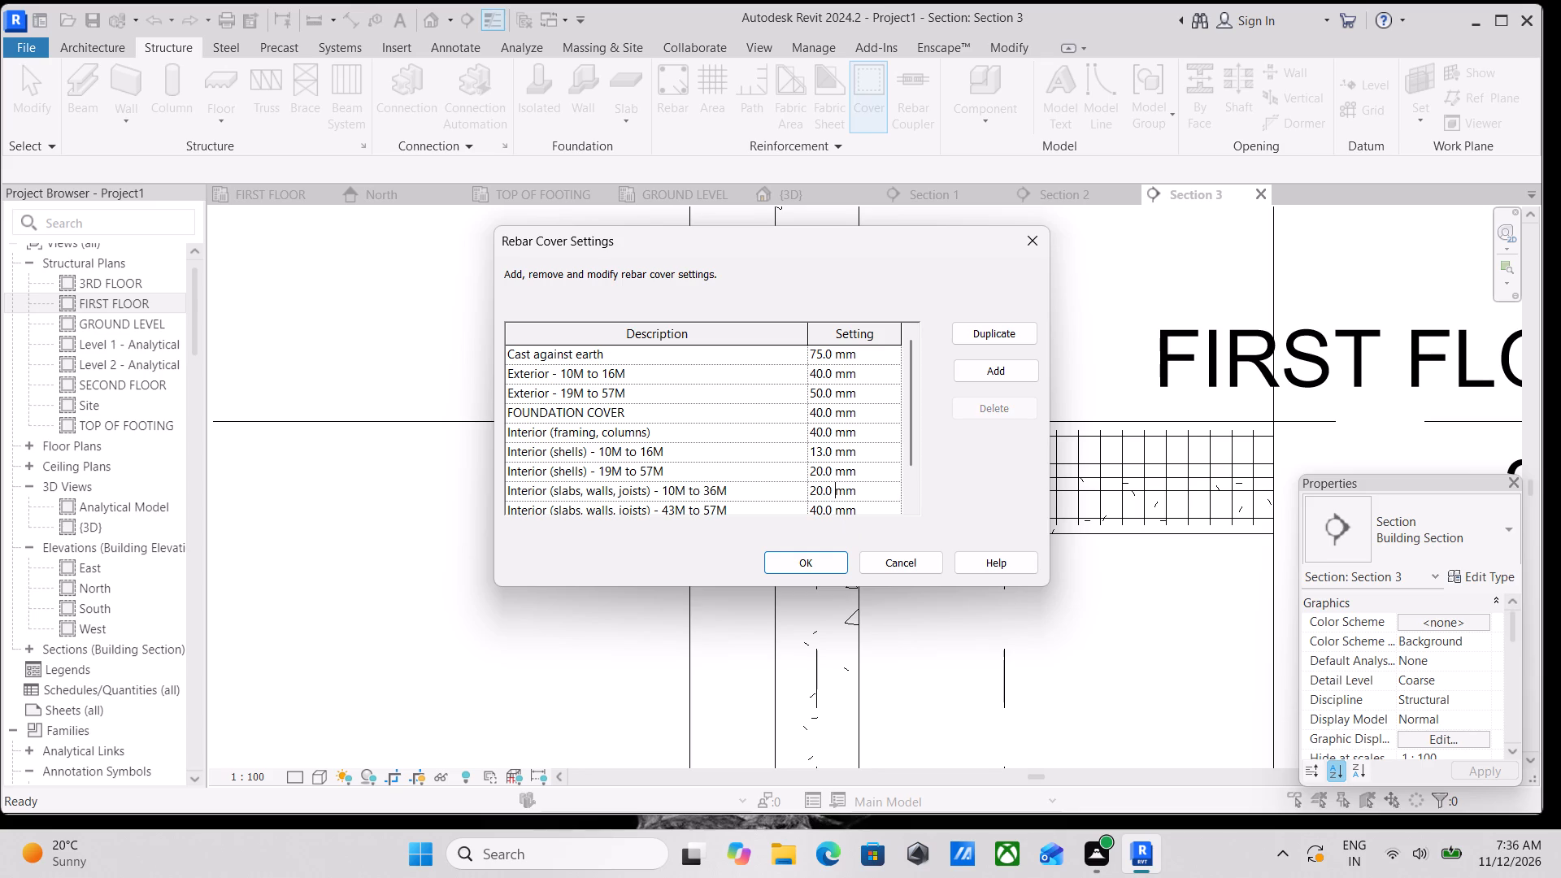
{"action": "left_click", "coordinate": [815, 497]}
{"action": "left_click", "coordinate": [775, 494]}
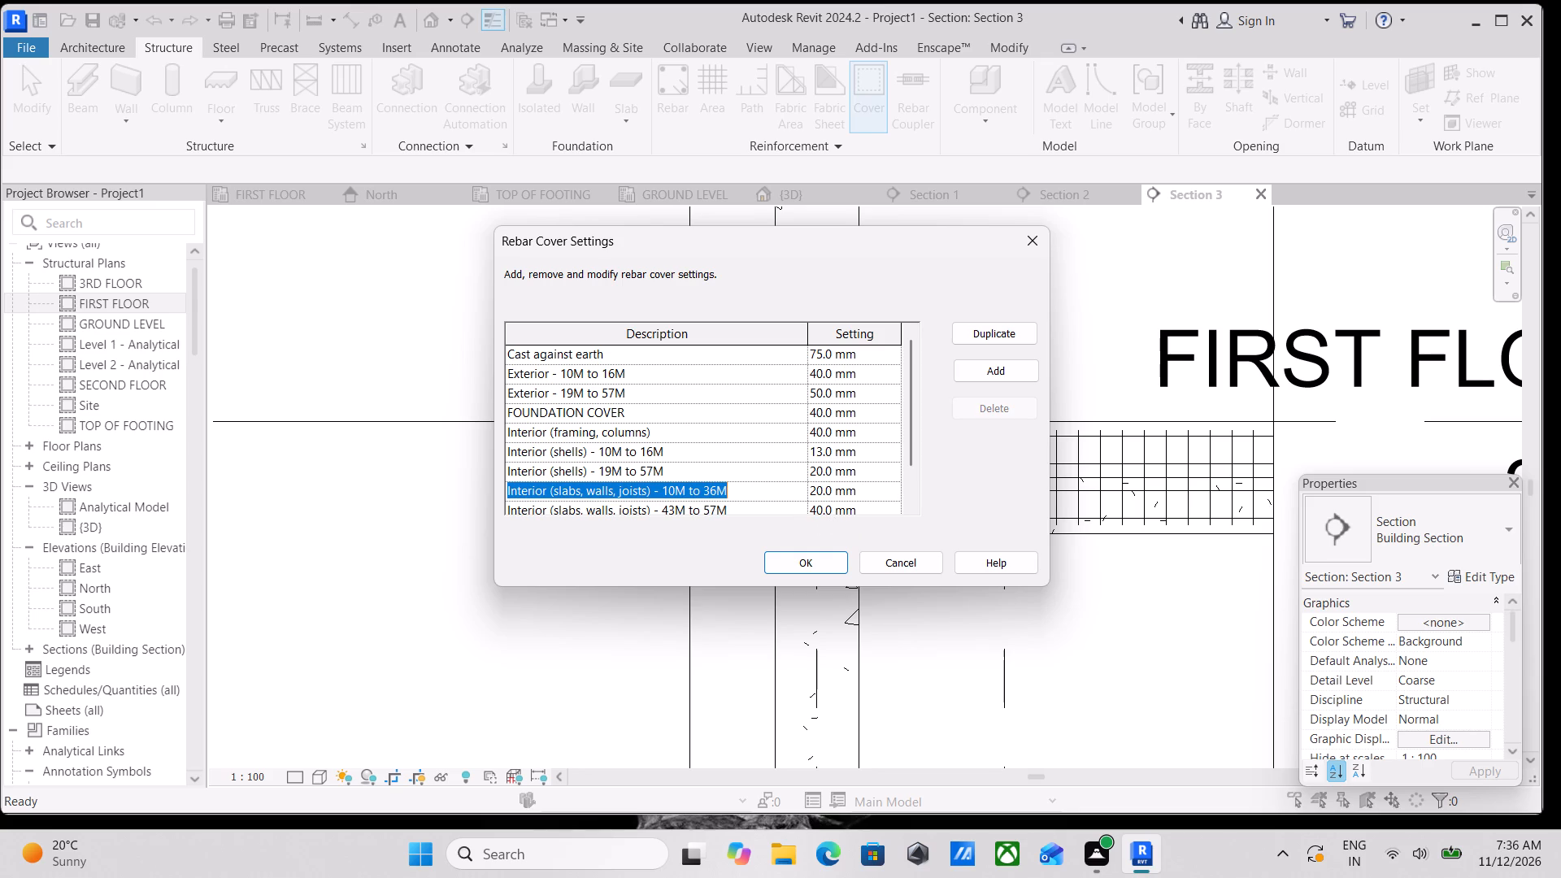
{"action": "left_click", "coordinate": [803, 384]}
{"action": "left_click", "coordinate": [799, 372]}
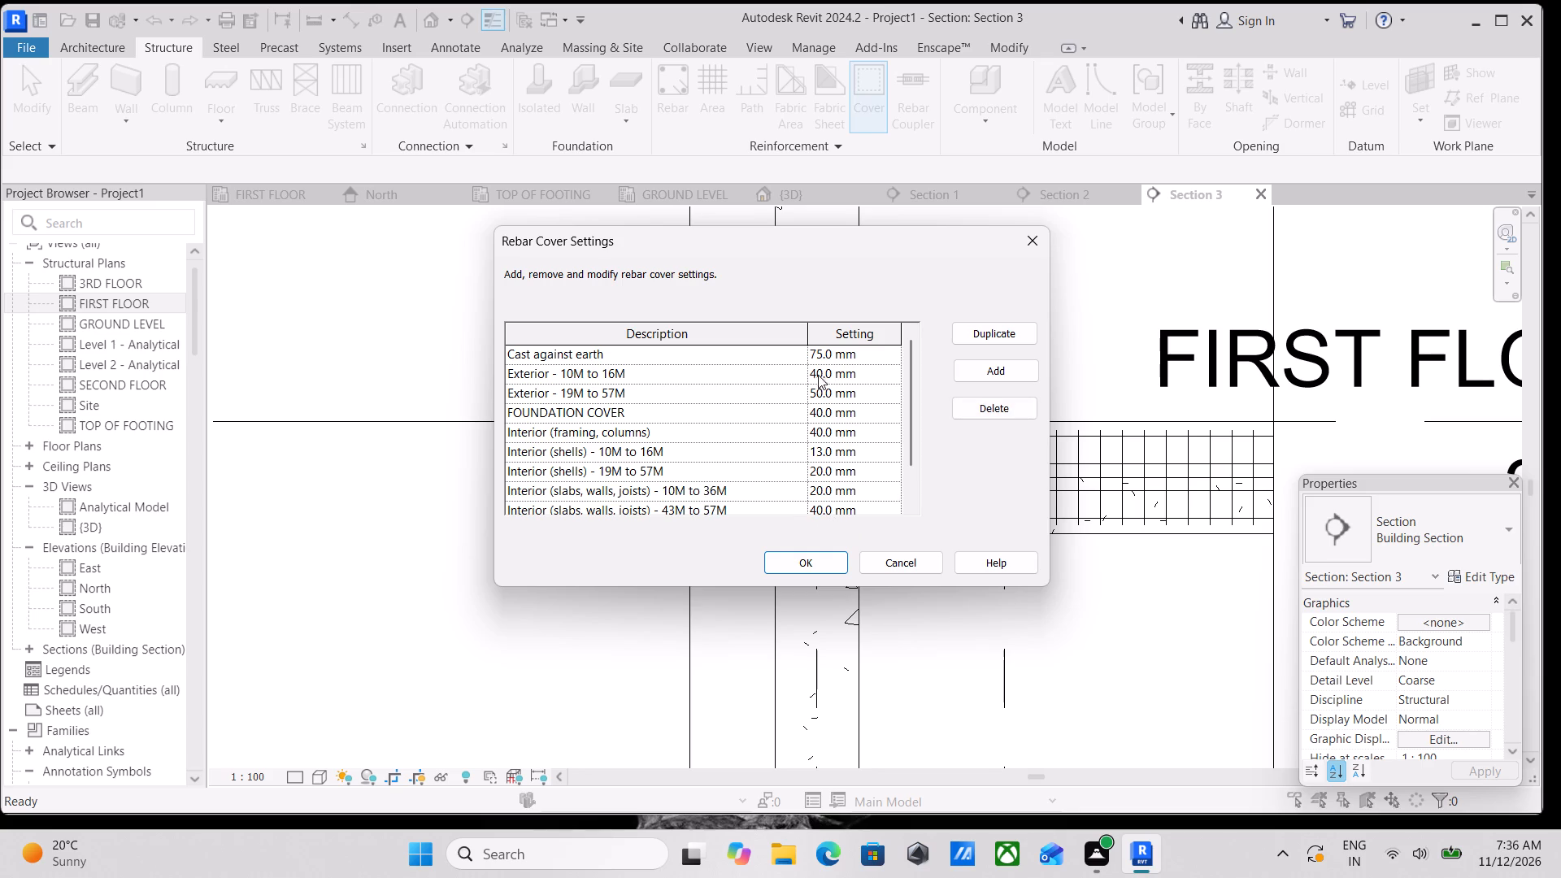
{"action": "left_click", "coordinate": [830, 376]}
{"action": "left_click", "coordinate": [796, 568]}
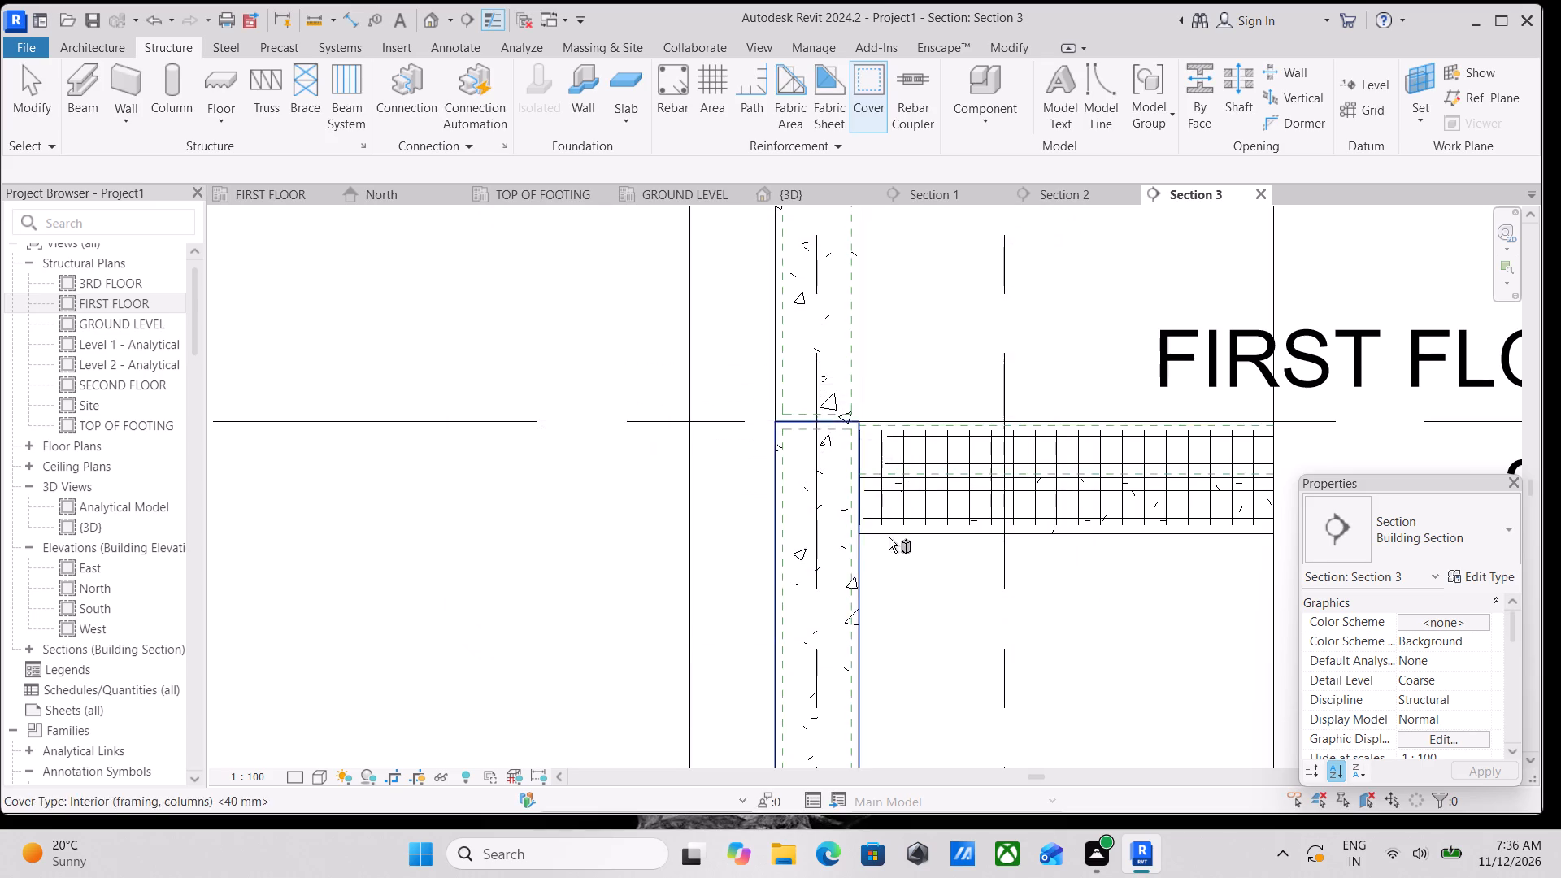
Start placing 13M structural rebar with shape M_00, setting the placement orientation to Perpendicular to Cover.
{"action": "scroll", "coordinate": [816, 473], "scroll_direction": "up", "scroll_amount": 1}
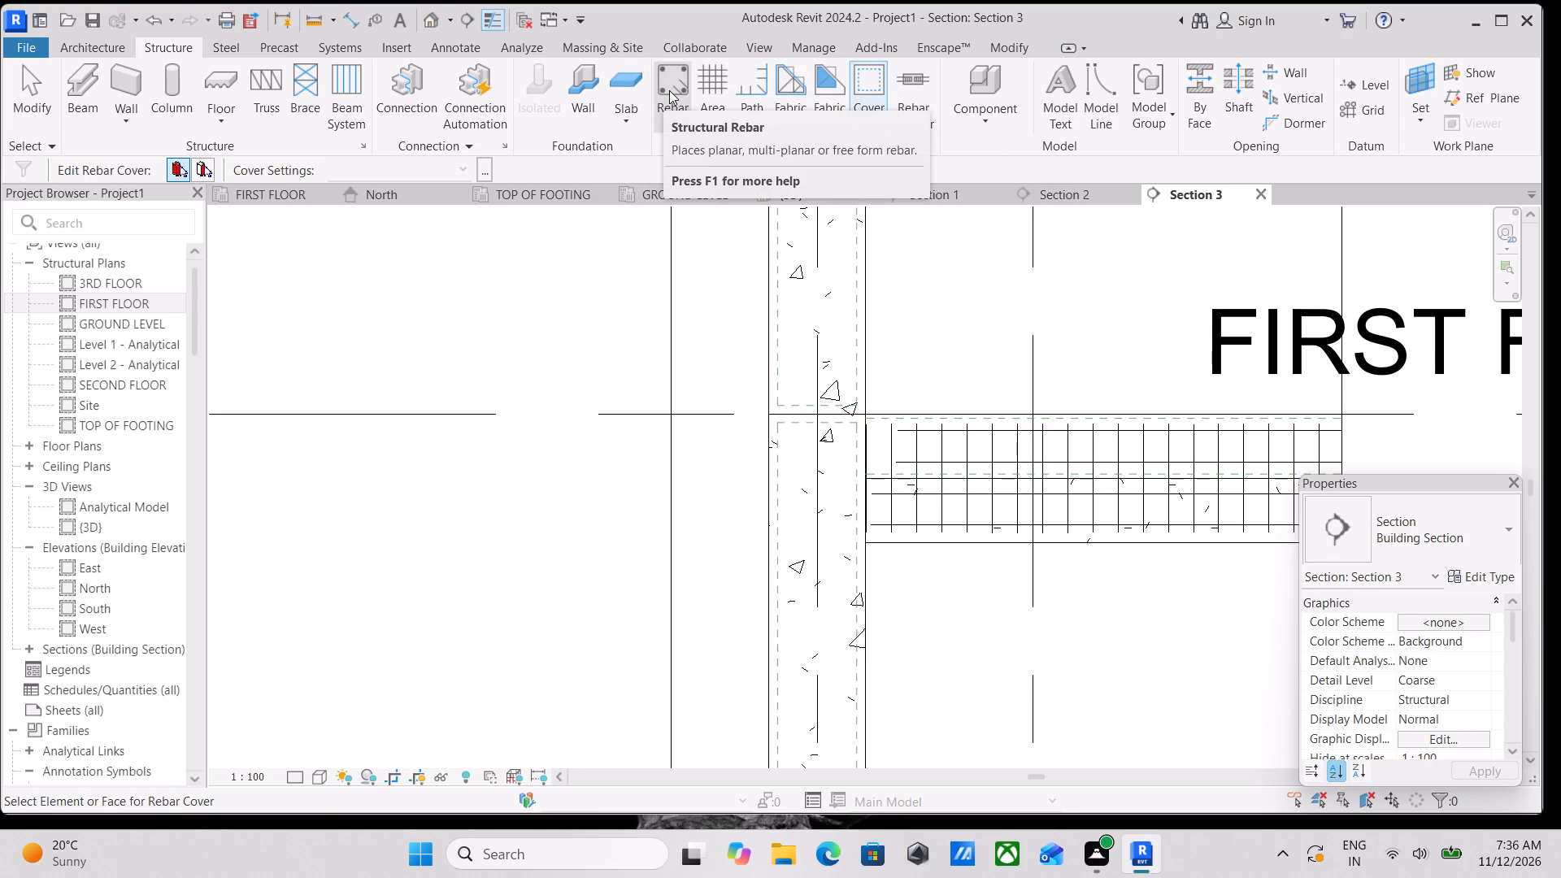
{"action": "left_click", "coordinate": [669, 90]}
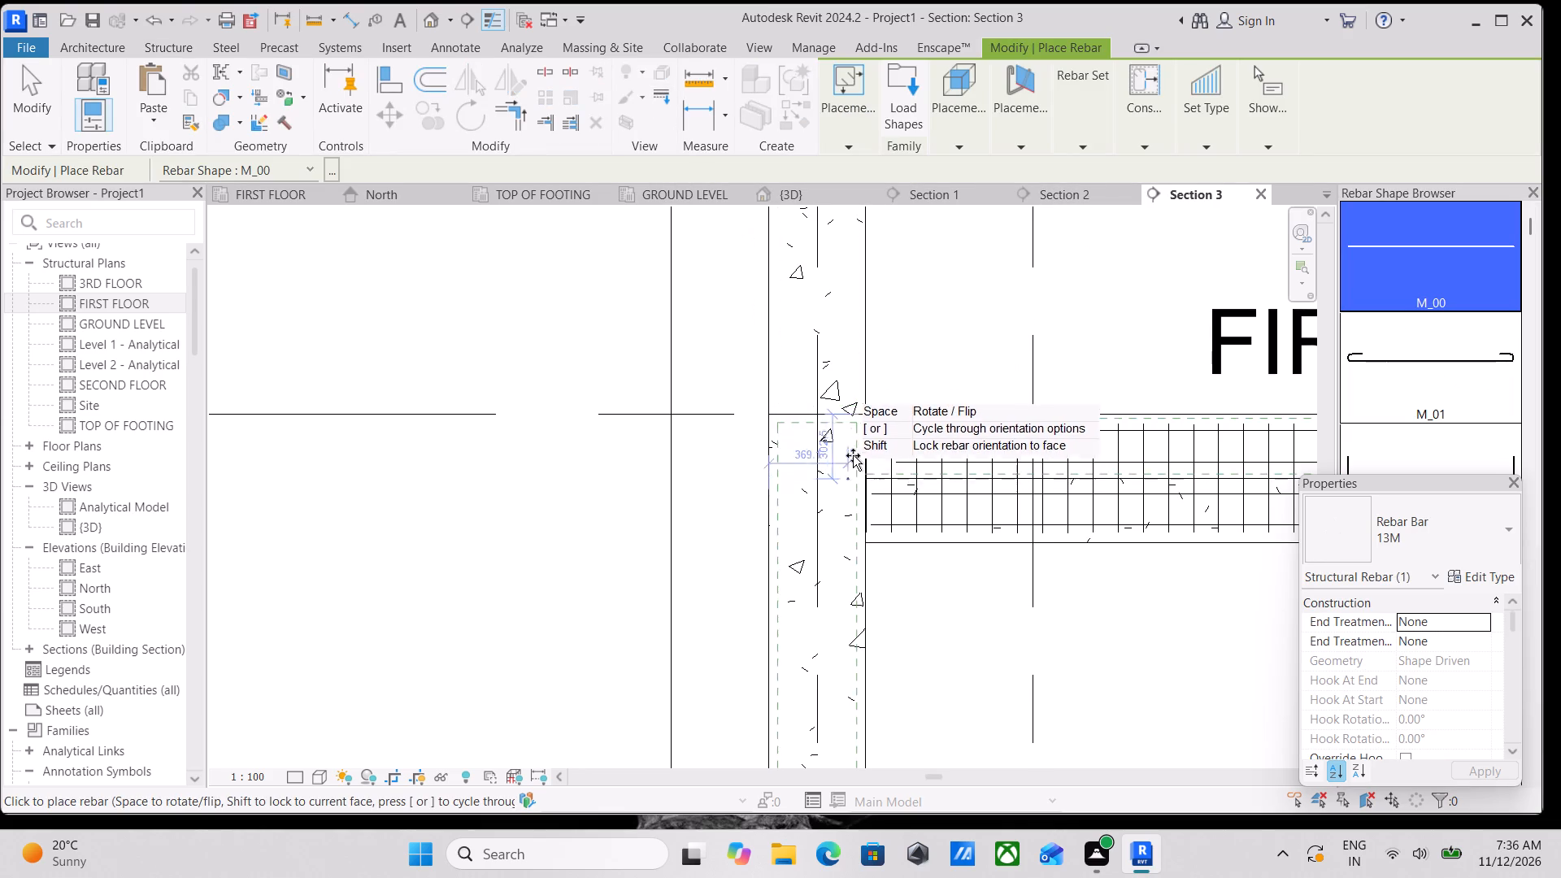
{"action": "scroll", "coordinate": [853, 454], "scroll_direction": "down", "scroll_amount": 10}
{"action": "scroll", "coordinate": [841, 479], "scroll_direction": "up", "scroll_amount": 3}
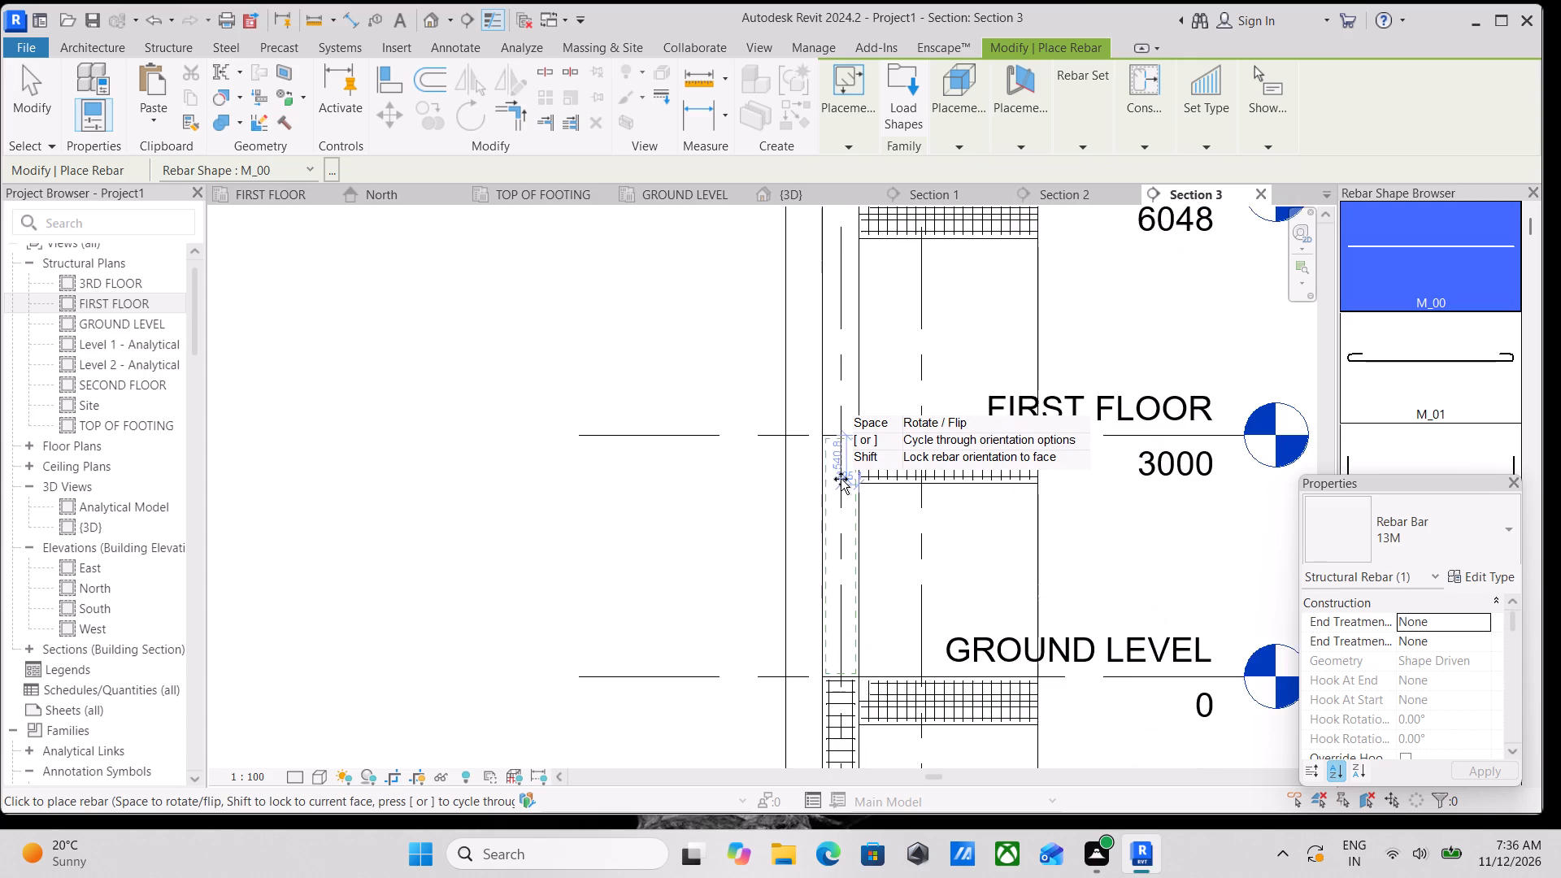
{"action": "scroll", "coordinate": [841, 479], "scroll_direction": "up", "scroll_amount": 9}
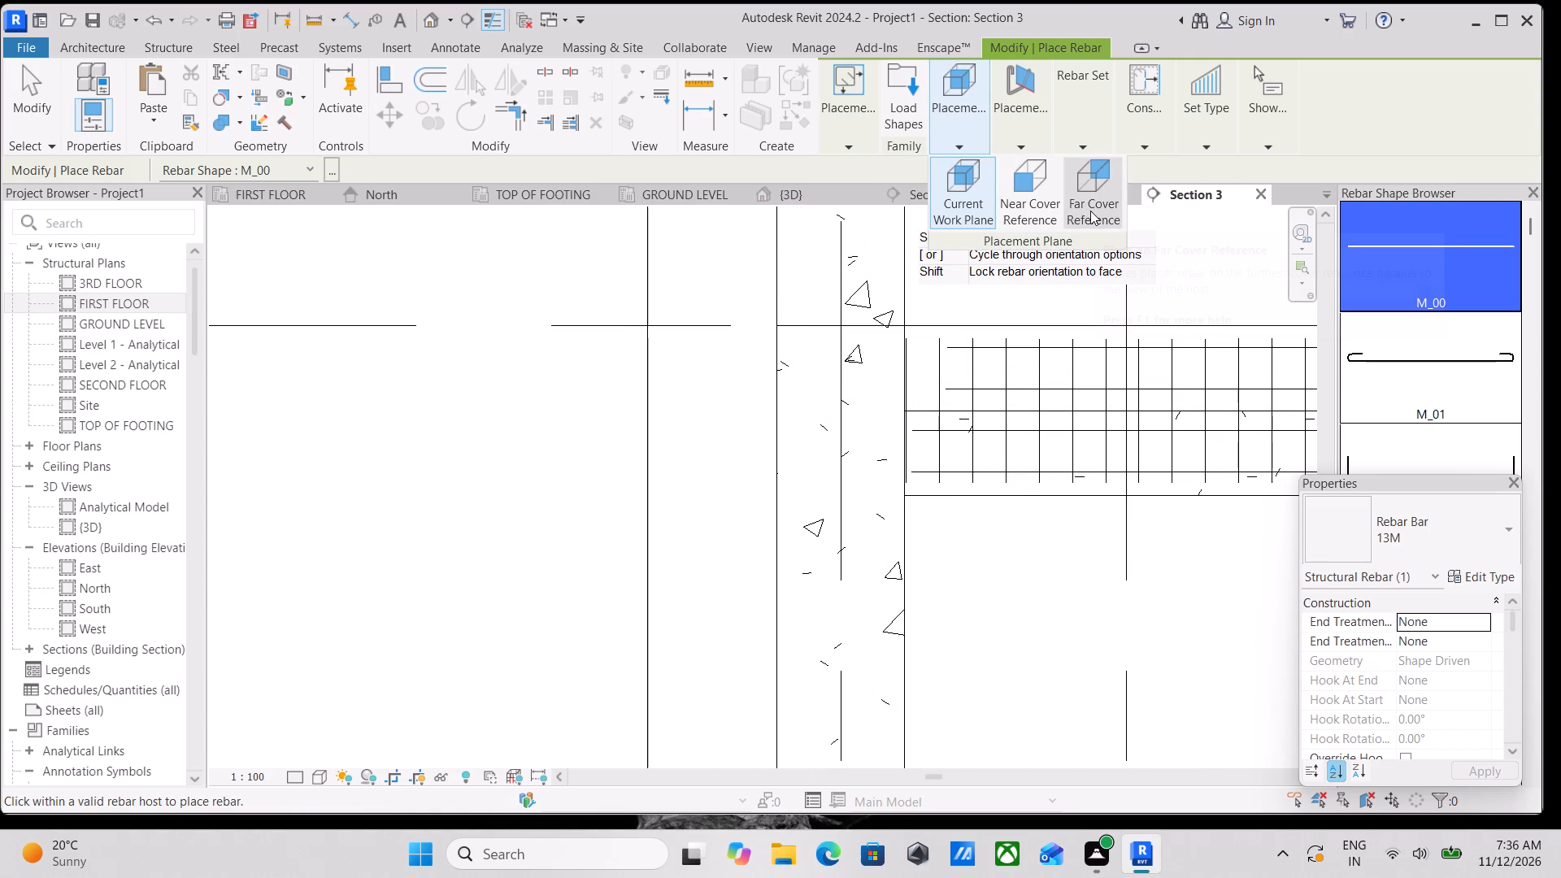
{"action": "left_click", "coordinate": [1031, 137]}
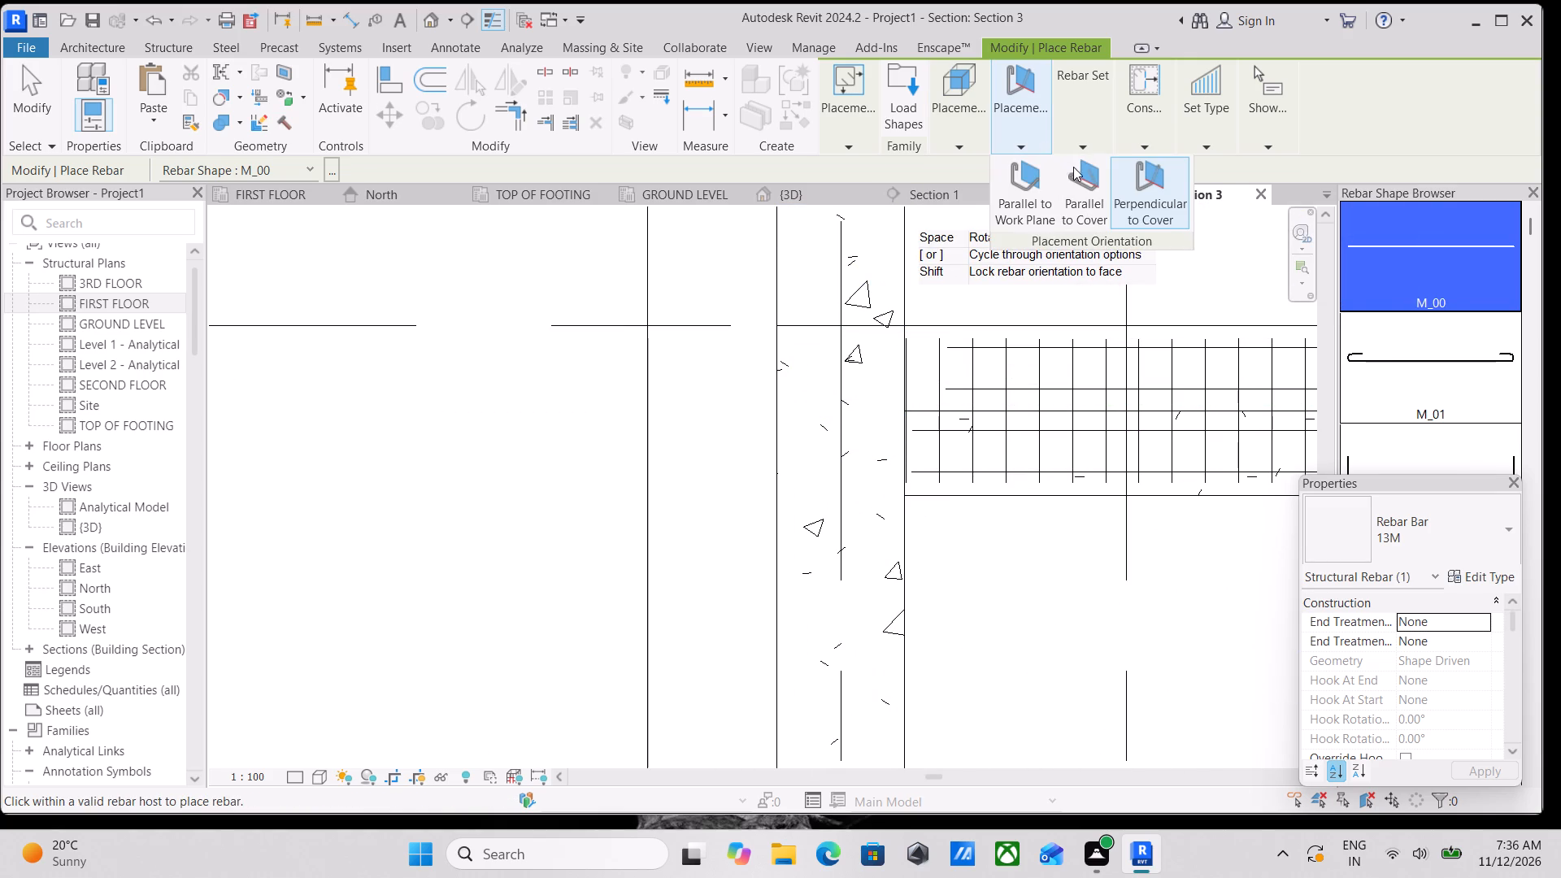
{"action": "left_click", "coordinate": [1070, 172]}
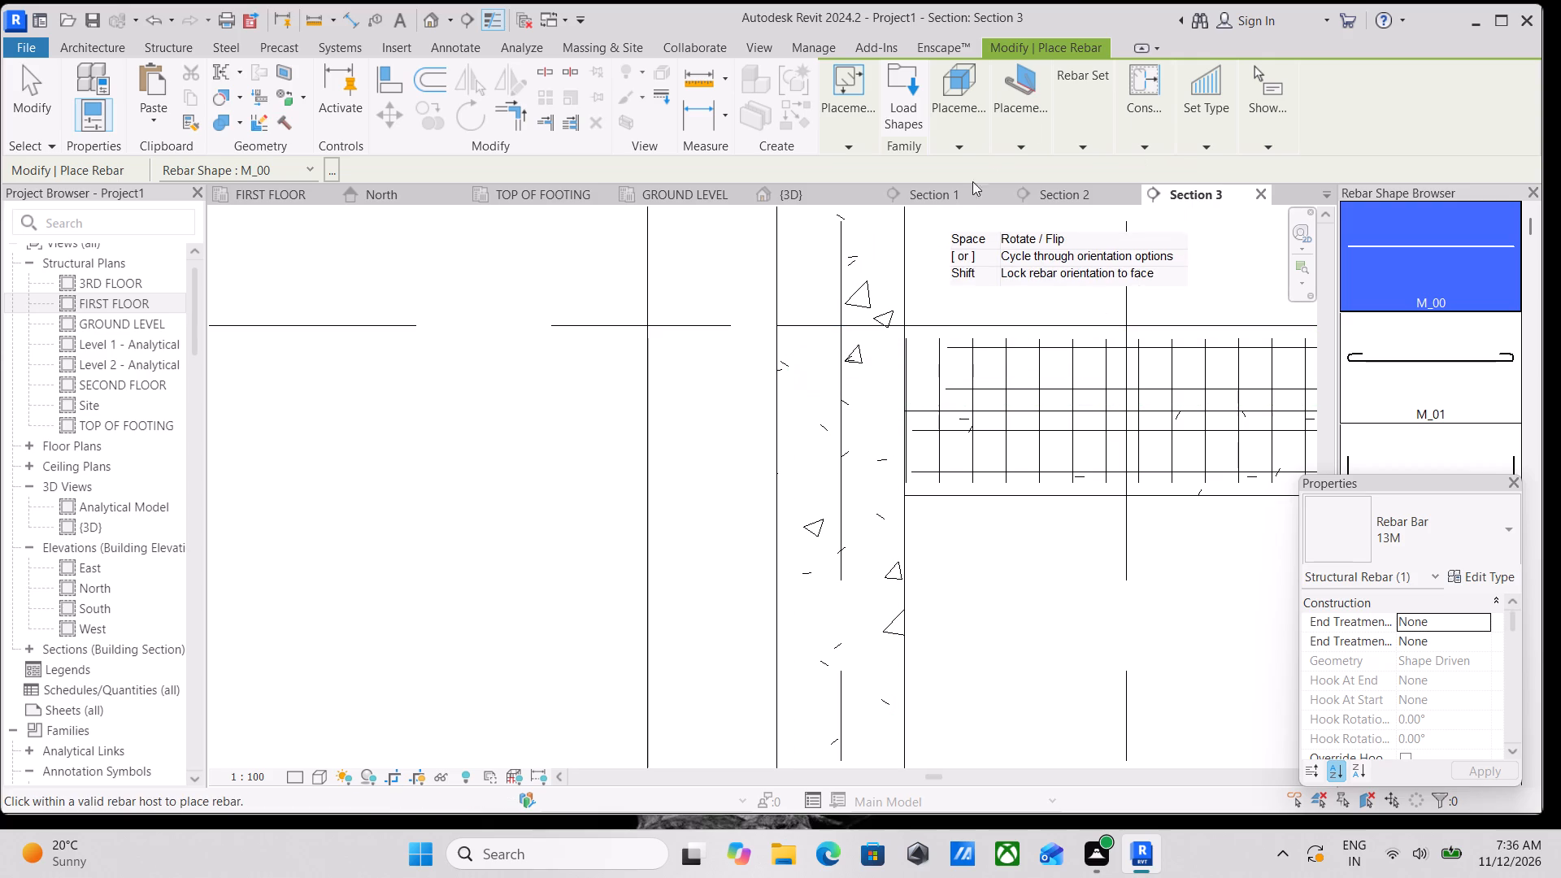
{"action": "left_click", "coordinate": [1012, 150]}
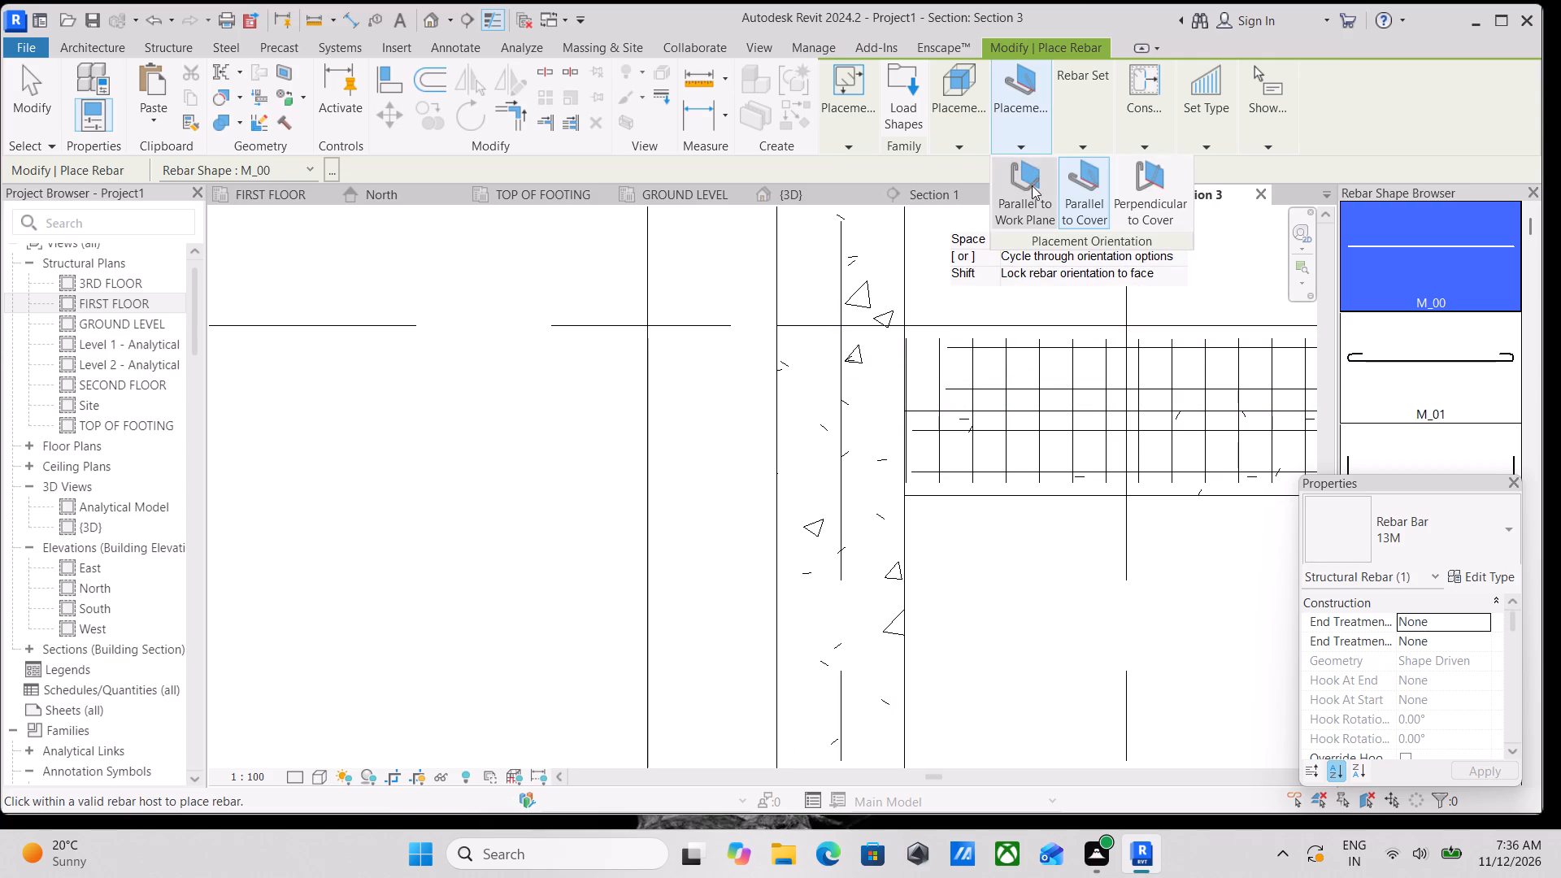
{"action": "left_click", "coordinate": [1132, 211]}
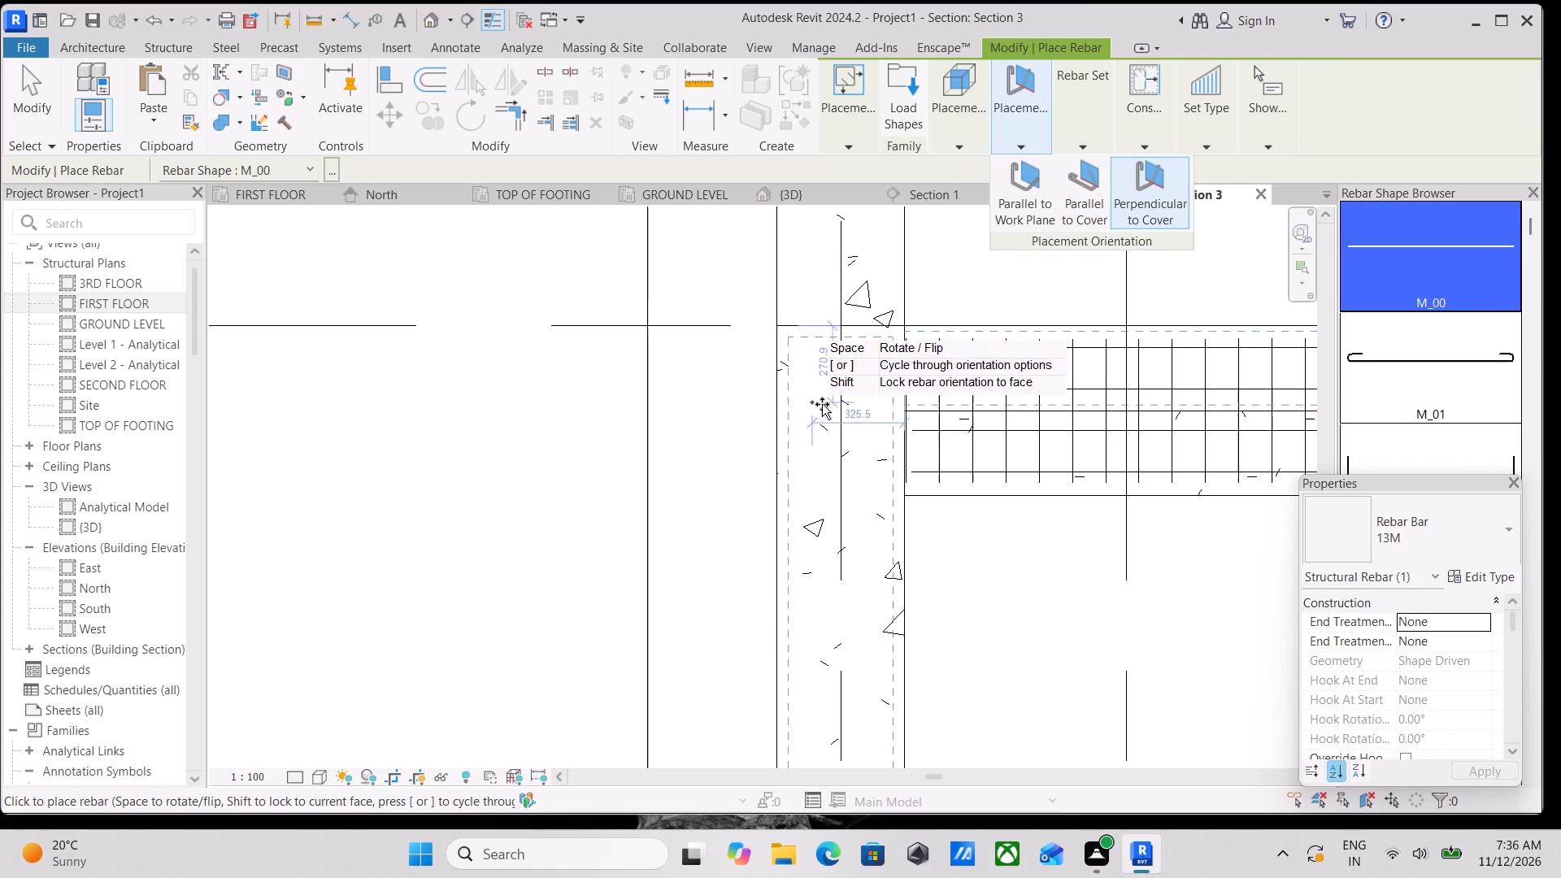
Look through the available rebar shapes and examine the corner column's outer edge below FIRST FLOOR for positioning the bar.
{"action": "scroll", "coordinate": [825, 404], "scroll_direction": "up", "scroll_amount": 4}
{"action": "scroll", "coordinate": [1470, 343], "scroll_direction": "down", "scroll_amount": 4}
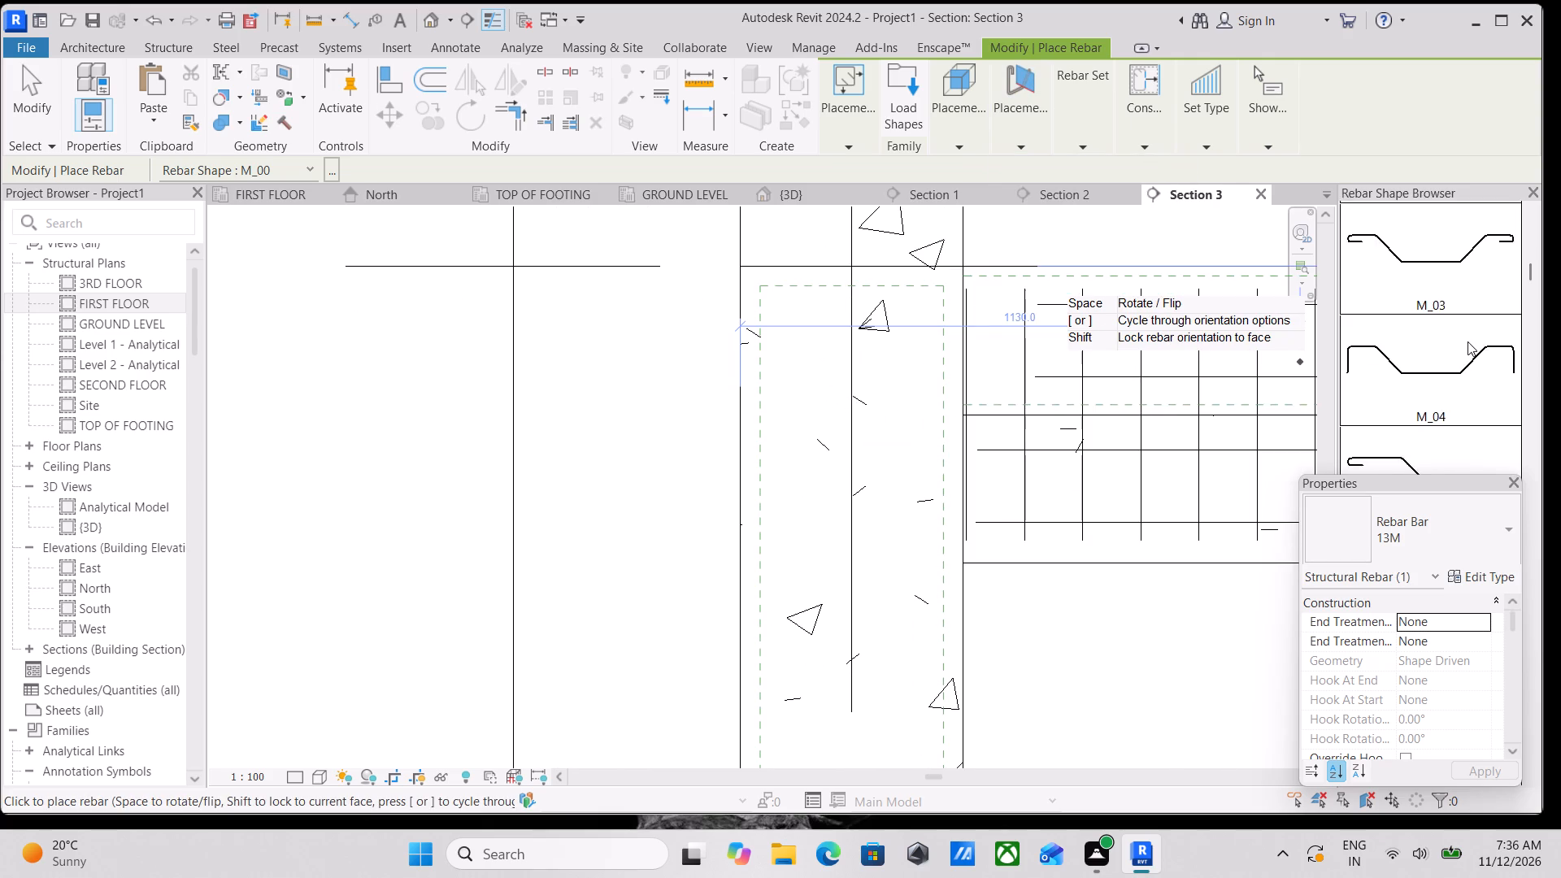
{"action": "scroll", "coordinate": [1468, 341], "scroll_direction": "down", "scroll_amount": 20}
{"action": "scroll", "coordinate": [1419, 360], "scroll_direction": "down", "scroll_amount": 12}
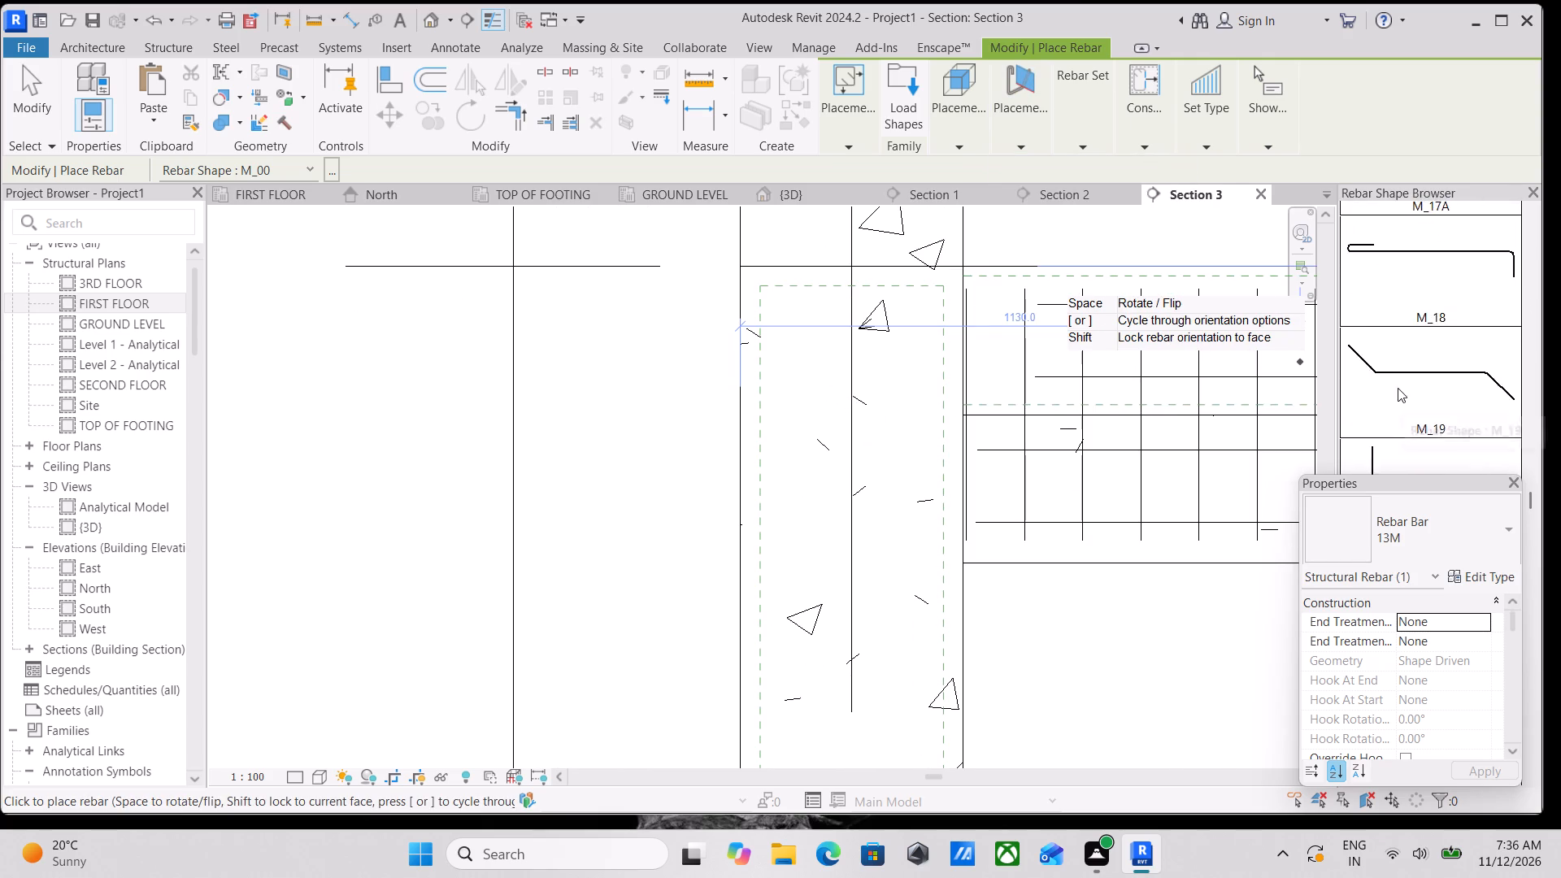
{"action": "scroll", "coordinate": [1398, 388], "scroll_direction": "down", "scroll_amount": 3}
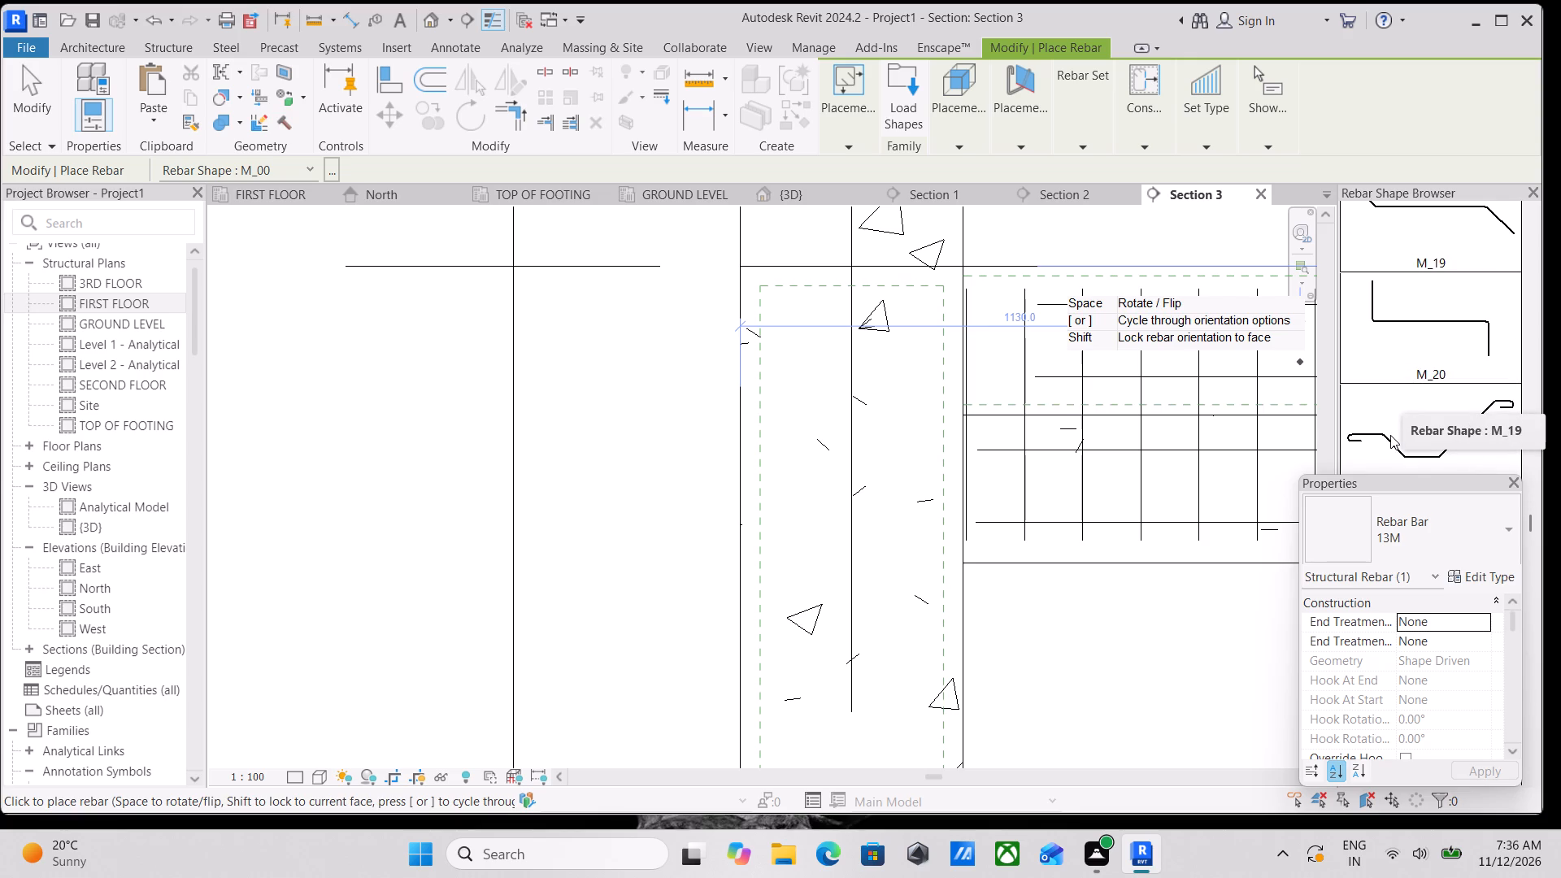
{"action": "scroll", "coordinate": [1371, 434], "scroll_direction": "up", "scroll_amount": 2}
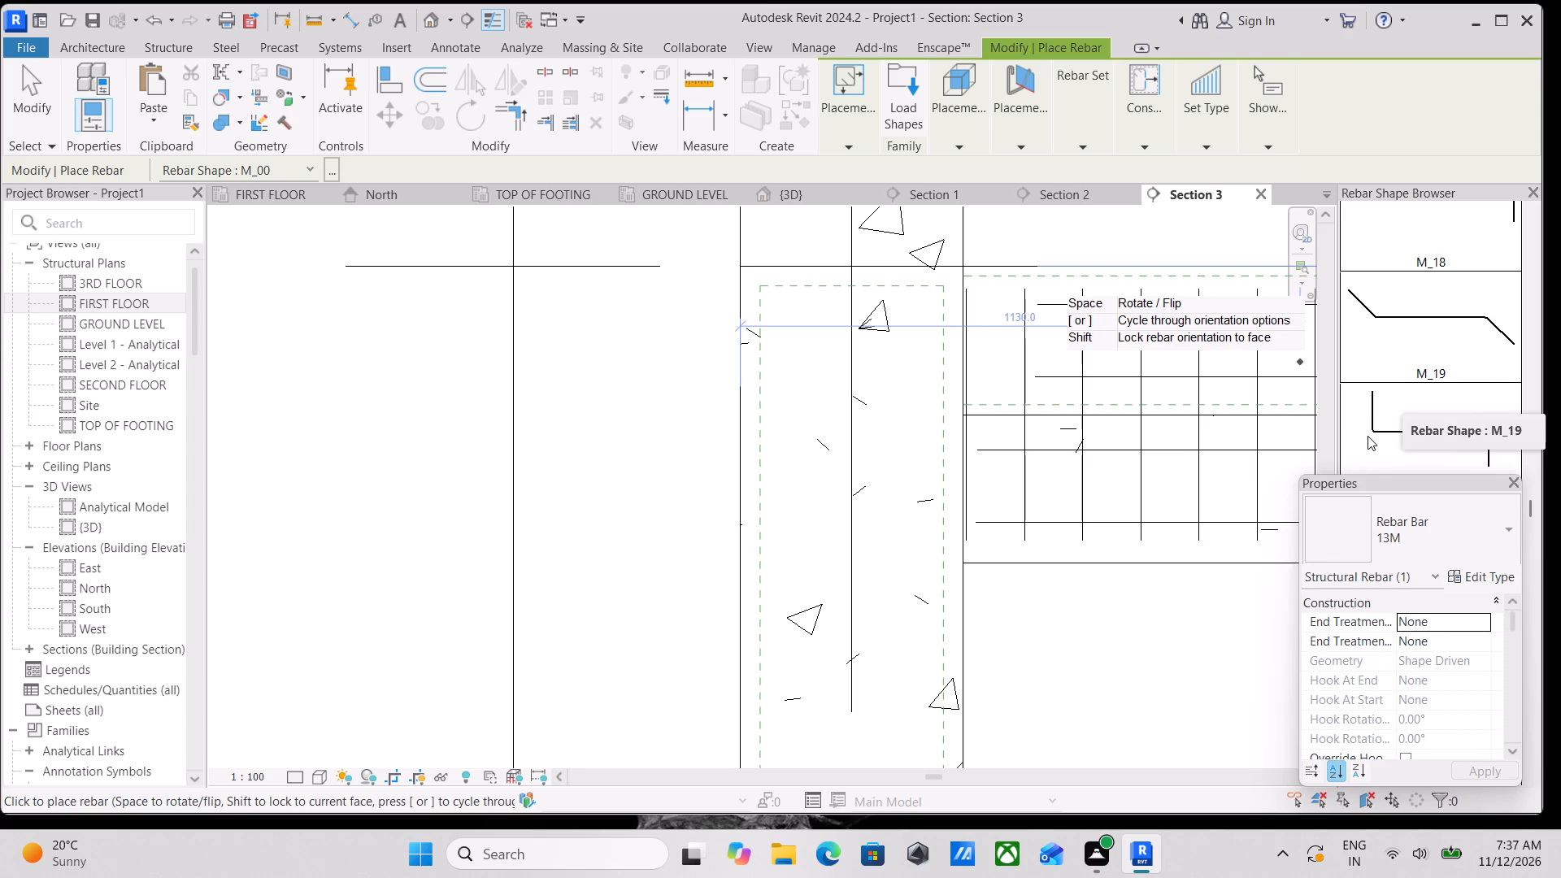
{"action": "scroll", "coordinate": [1368, 436], "scroll_direction": "up", "scroll_amount": 3}
{"action": "scroll", "coordinate": [1329, 428], "scroll_direction": "down", "scroll_amount": 3}
{"action": "scroll", "coordinate": [1231, 395], "scroll_direction": "down", "scroll_amount": 3}
{"action": "middle_click_drag", "start_coordinate": [1177, 408], "coordinate": [1151, 415]}
{"action": "scroll", "coordinate": [1148, 415], "scroll_direction": "up", "scroll_amount": 1}
{"action": "scroll", "coordinate": [1037, 428], "scroll_direction": "up", "scroll_amount": 1}
{"action": "scroll", "coordinate": [795, 343], "scroll_direction": "up", "scroll_amount": 2}
{"action": "scroll", "coordinate": [876, 402], "scroll_direction": "up", "scroll_amount": 2}
{"action": "middle_click_drag", "start_coordinate": [873, 400], "coordinate": [780, 469]}
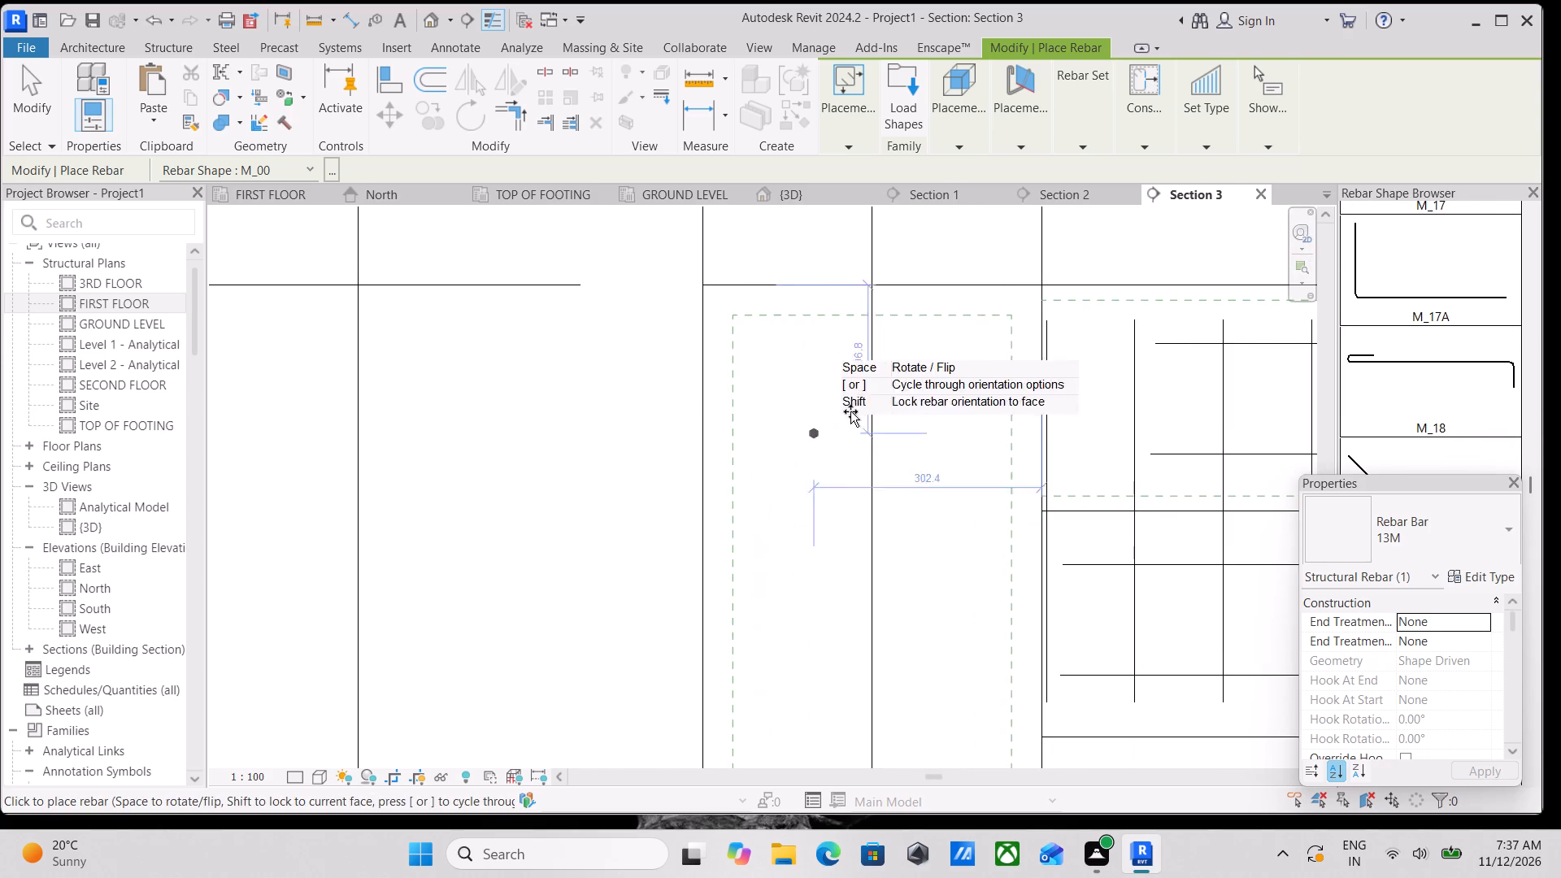
{"action": "scroll", "coordinate": [850, 419], "scroll_direction": "down", "scroll_amount": 1}
{"action": "middle_click_drag", "start_coordinate": [769, 440], "coordinate": [787, 379]}
{"action": "scroll", "coordinate": [745, 455], "scroll_direction": "up", "scroll_amount": 4}
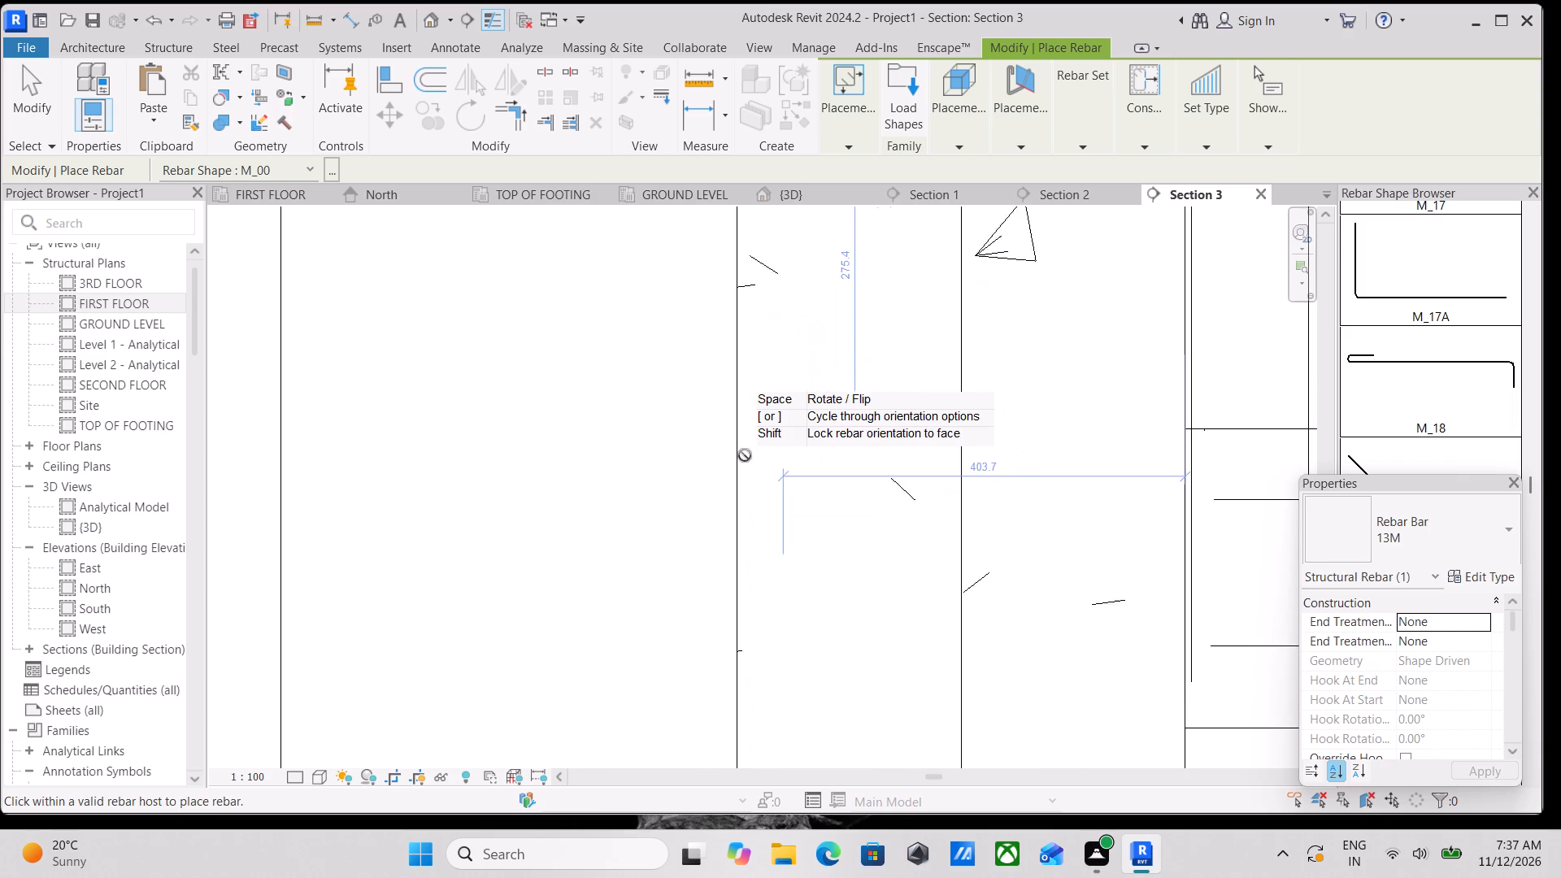
{"action": "scroll", "coordinate": [745, 455], "scroll_direction": "up", "scroll_amount": 2}
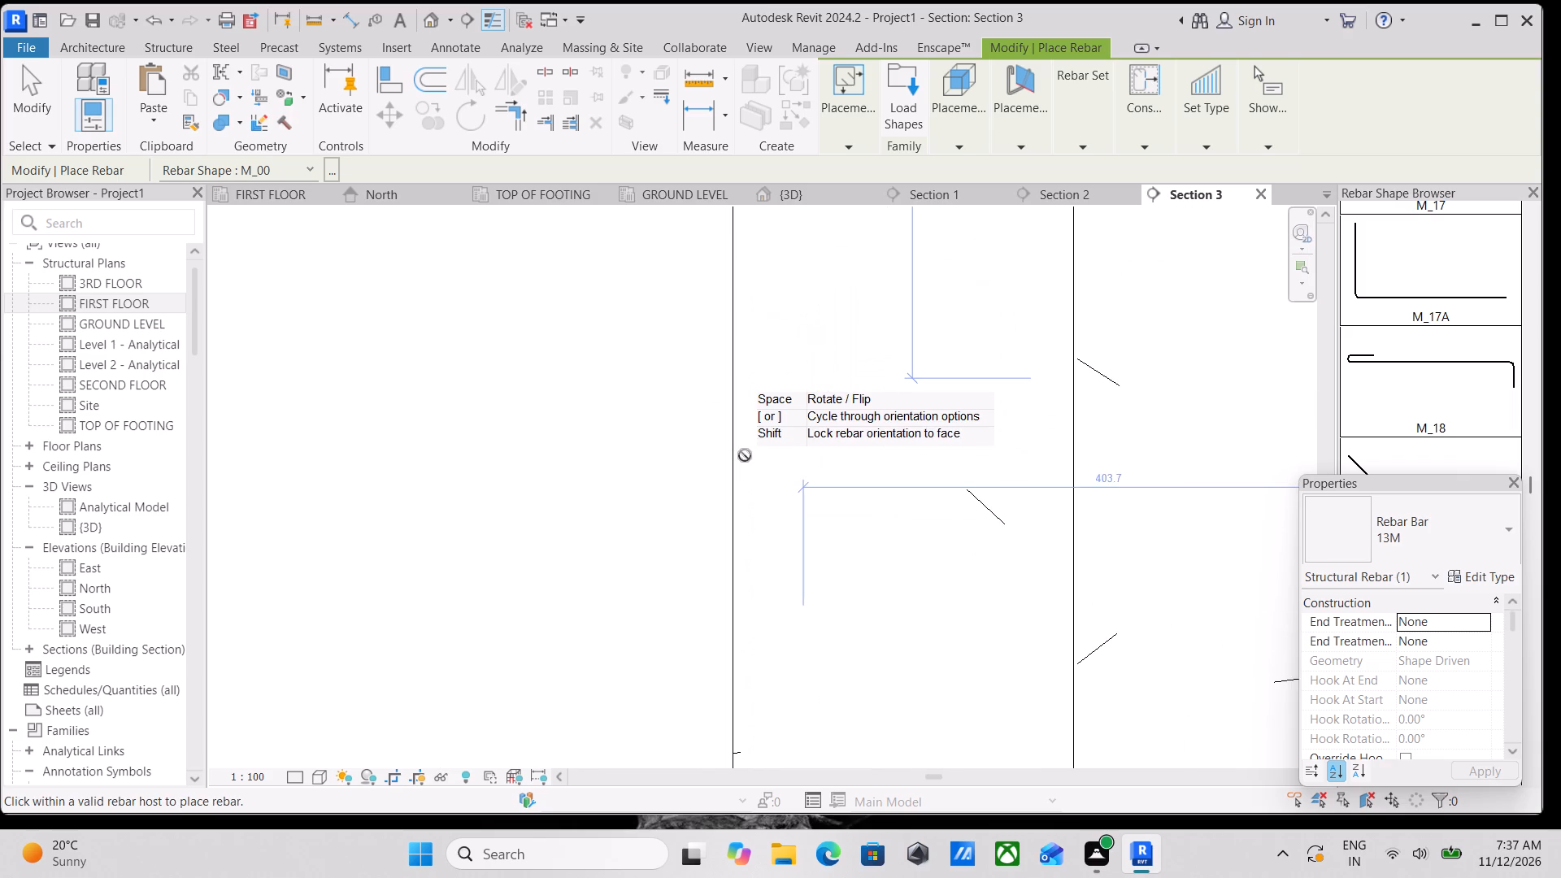
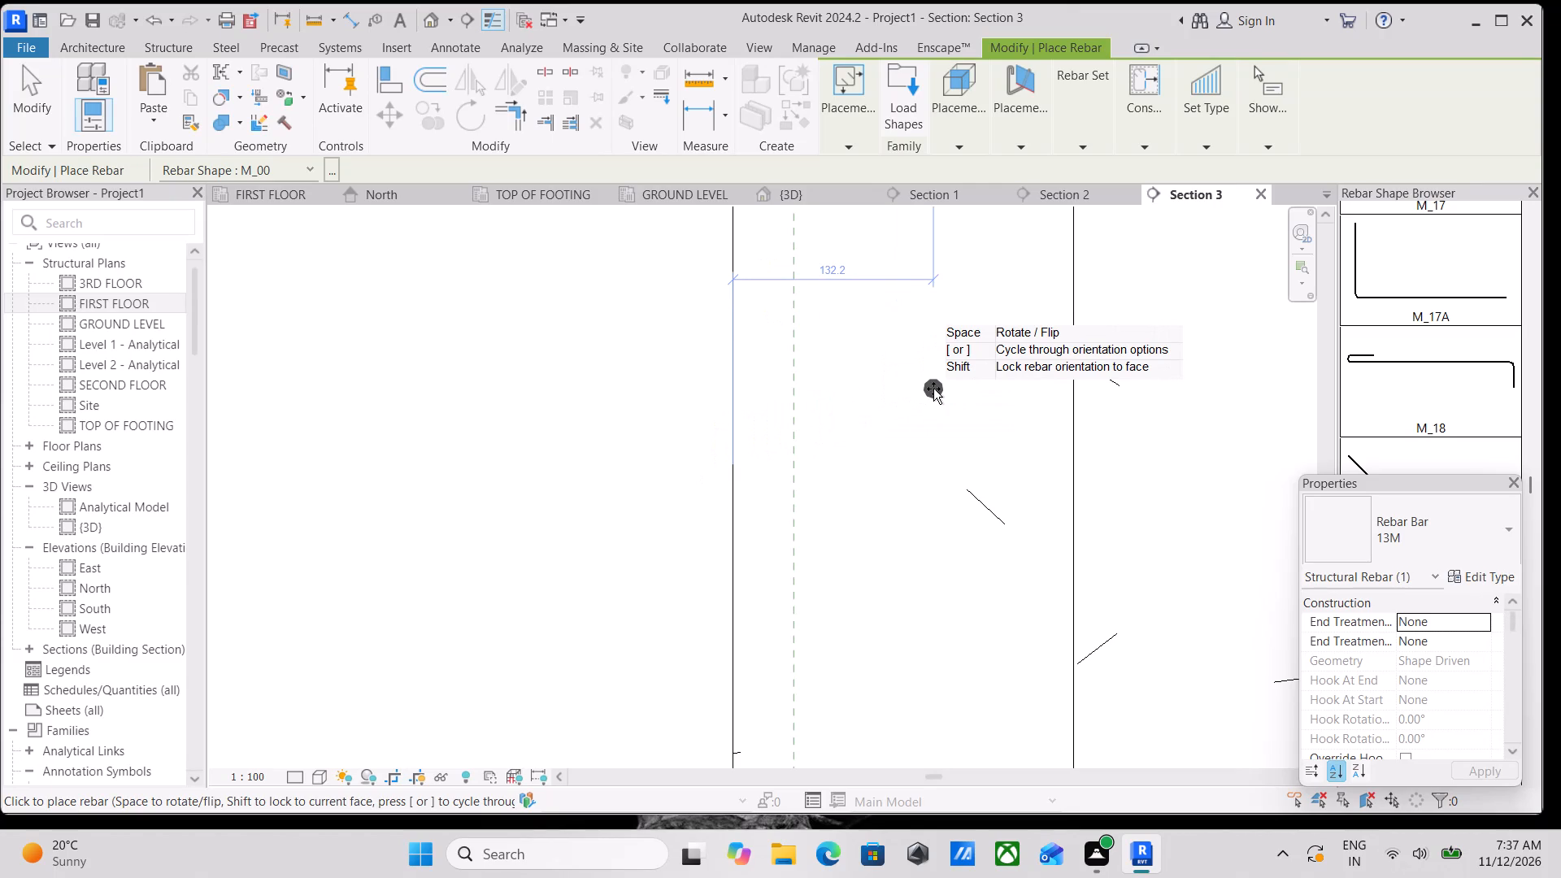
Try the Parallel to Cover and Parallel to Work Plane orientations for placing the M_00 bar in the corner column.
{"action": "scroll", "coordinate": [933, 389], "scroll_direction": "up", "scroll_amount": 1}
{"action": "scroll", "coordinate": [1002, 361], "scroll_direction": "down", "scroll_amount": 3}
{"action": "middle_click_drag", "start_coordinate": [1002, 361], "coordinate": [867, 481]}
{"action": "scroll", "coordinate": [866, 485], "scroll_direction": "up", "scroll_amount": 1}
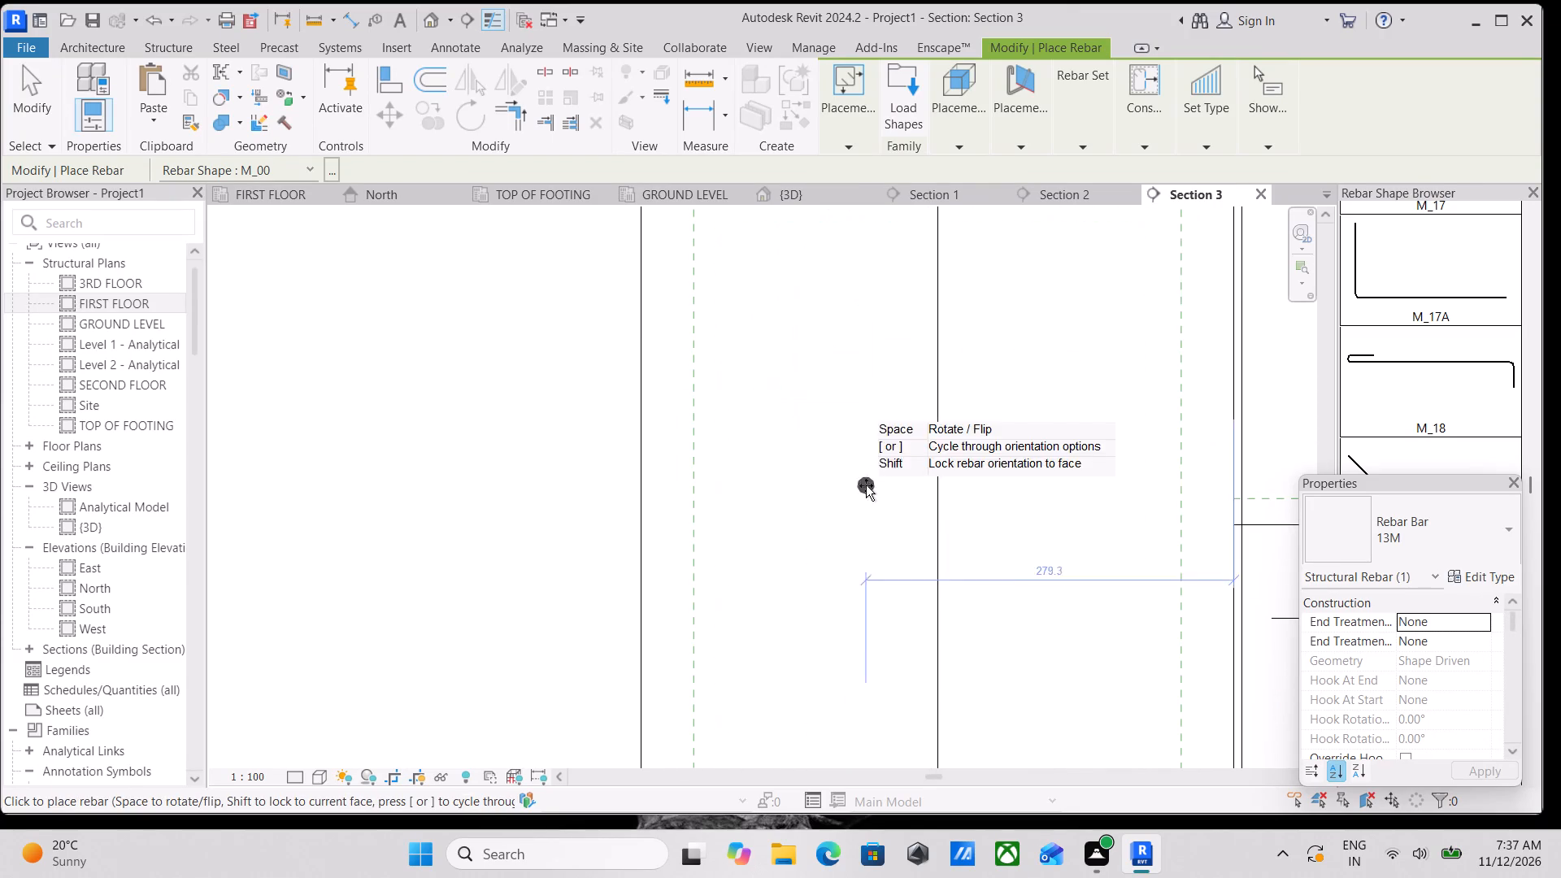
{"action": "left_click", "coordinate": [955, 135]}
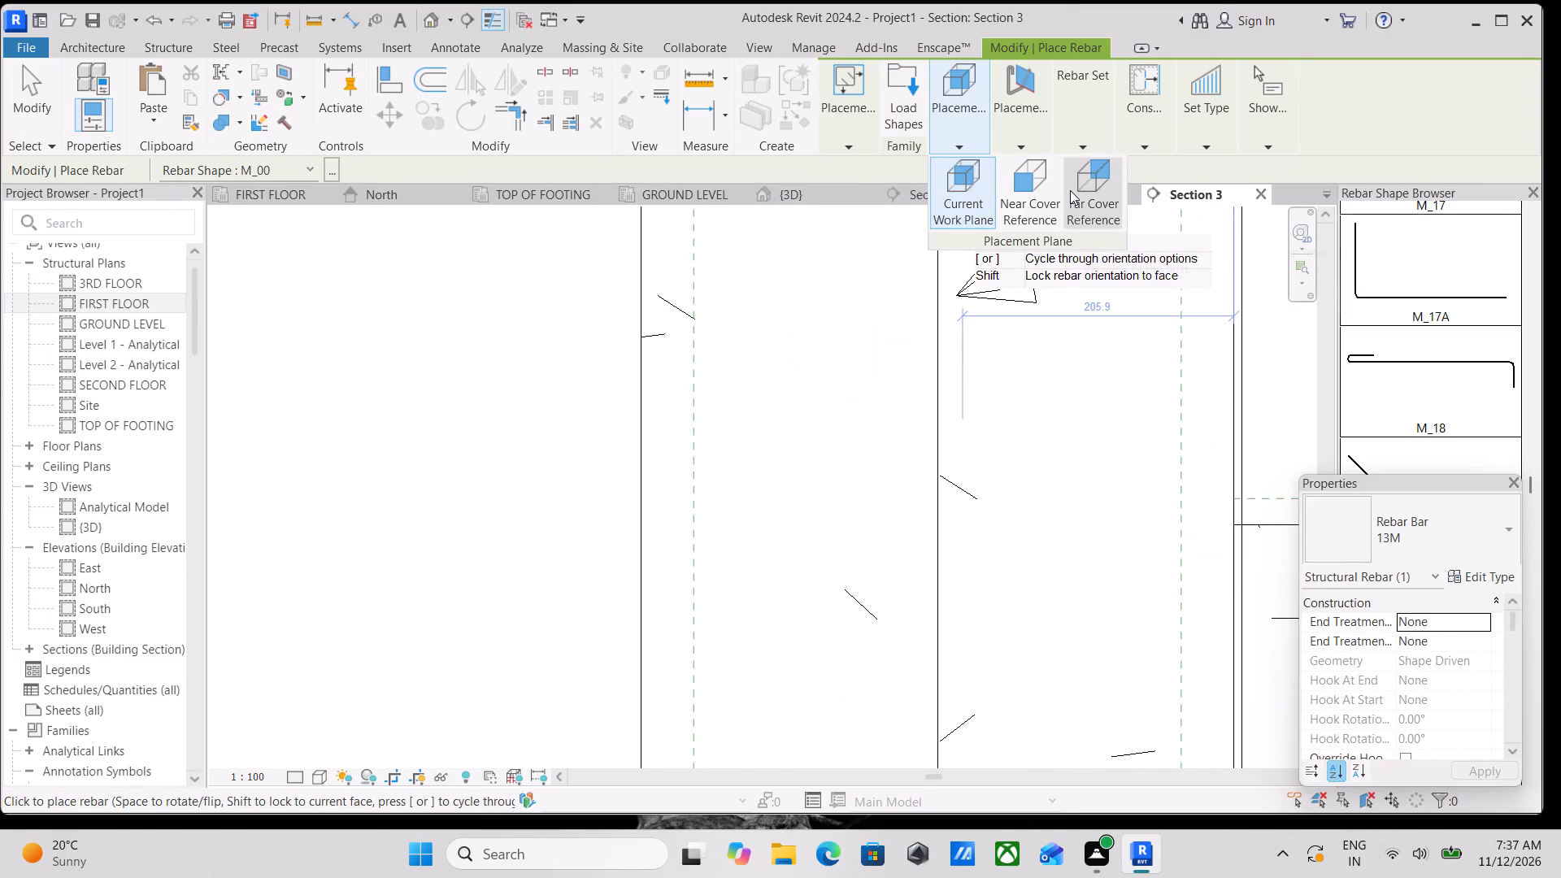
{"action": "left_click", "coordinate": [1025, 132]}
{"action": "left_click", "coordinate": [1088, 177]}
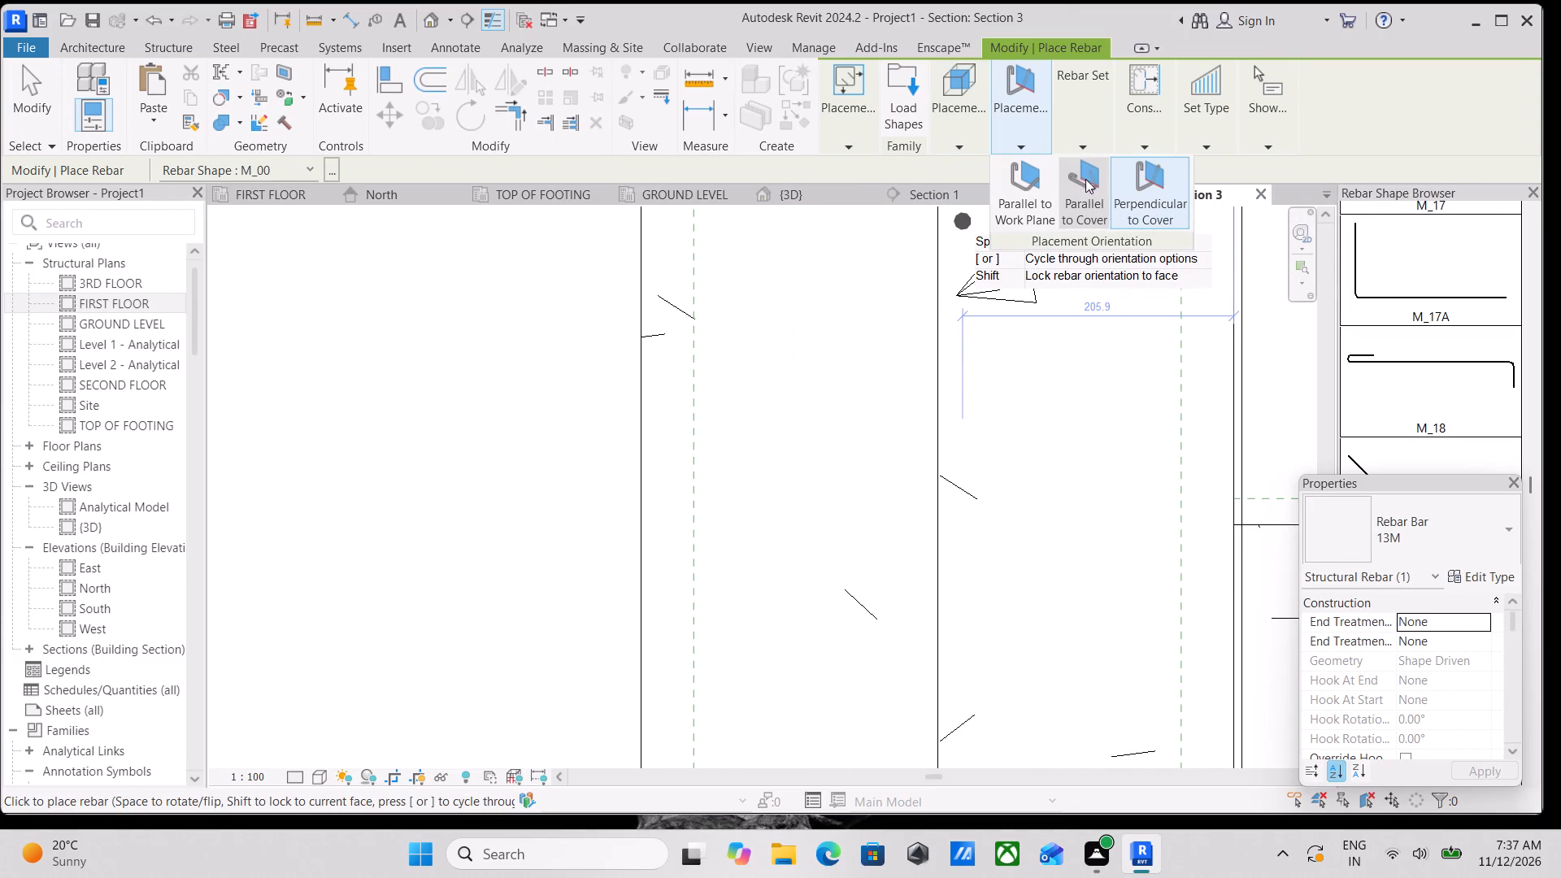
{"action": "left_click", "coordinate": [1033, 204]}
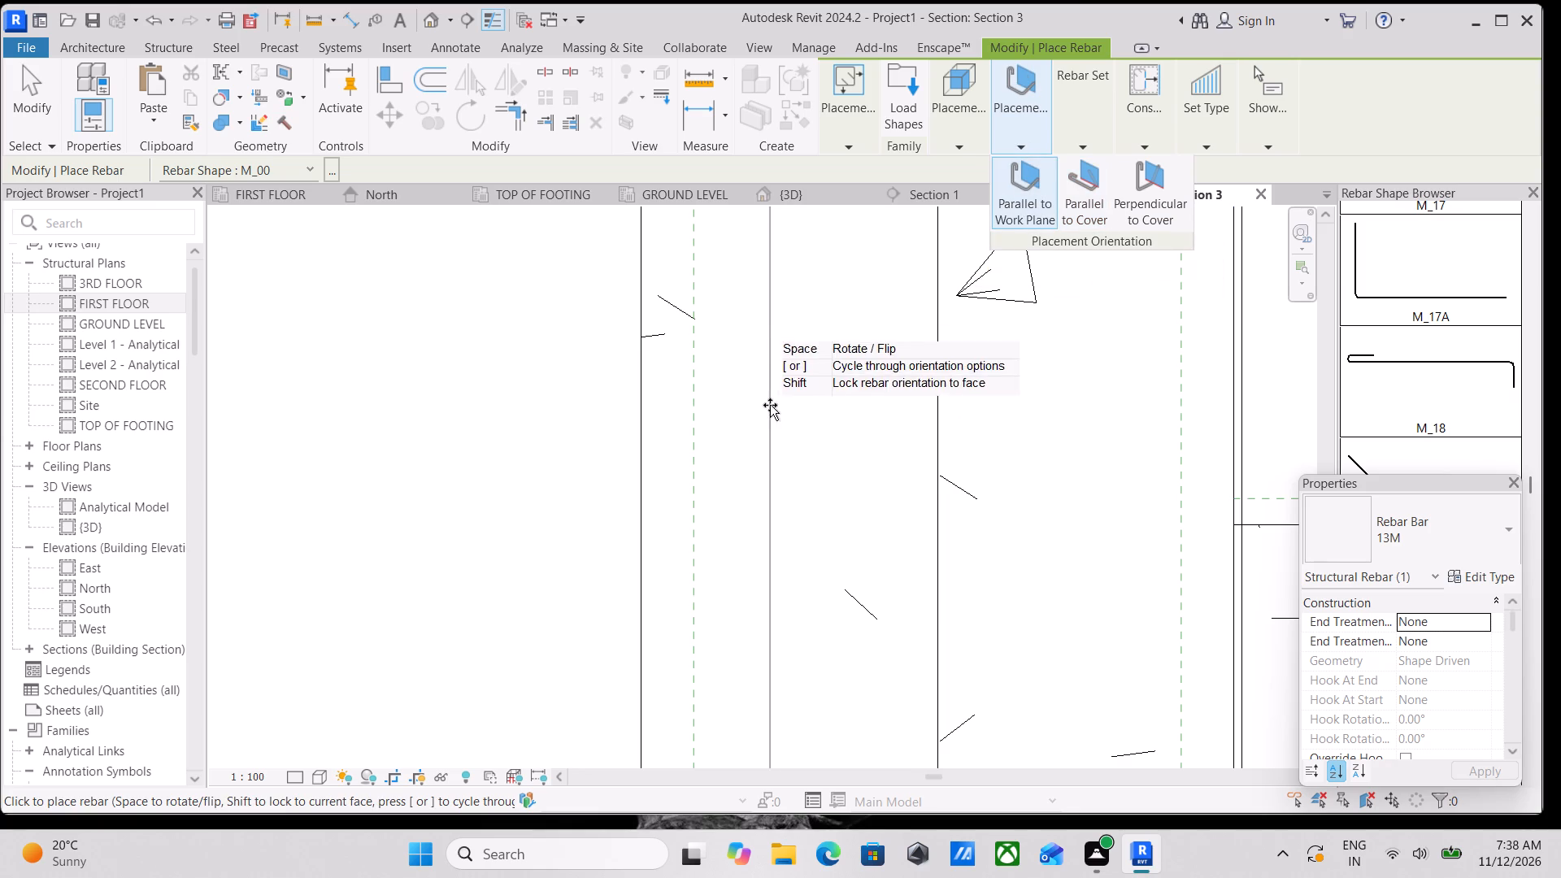
Place a 13M tie of shape M_T1, oriented Perpendicular to Cover, just below the top cover line of the corner column.
{"action": "scroll", "coordinate": [1413, 360], "scroll_direction": "down", "scroll_amount": 13}
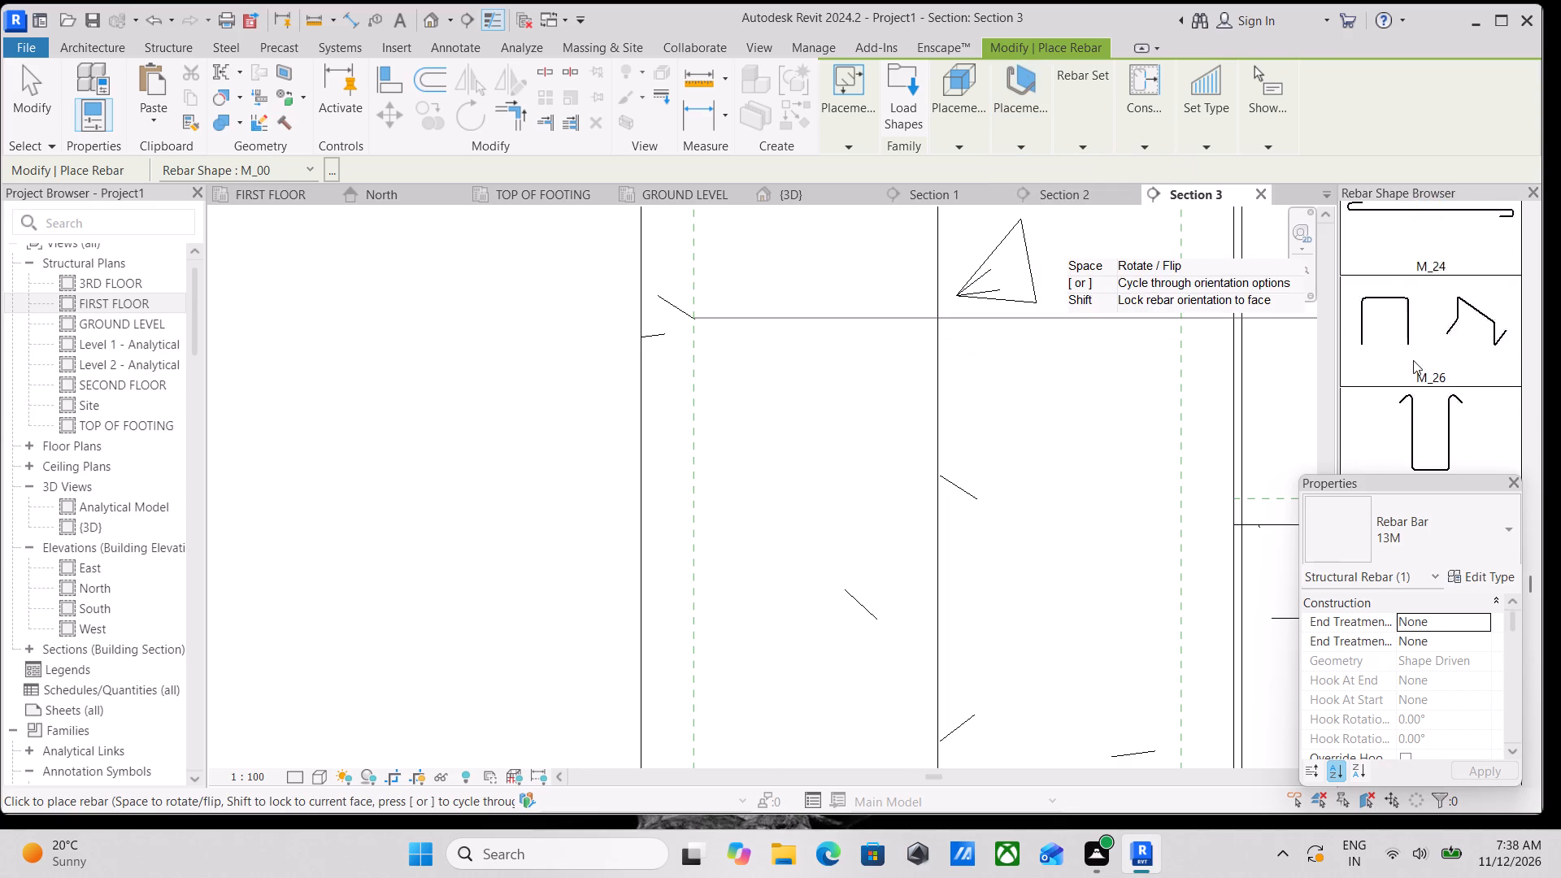
{"action": "scroll", "coordinate": [1413, 360], "scroll_direction": "down", "scroll_amount": 16}
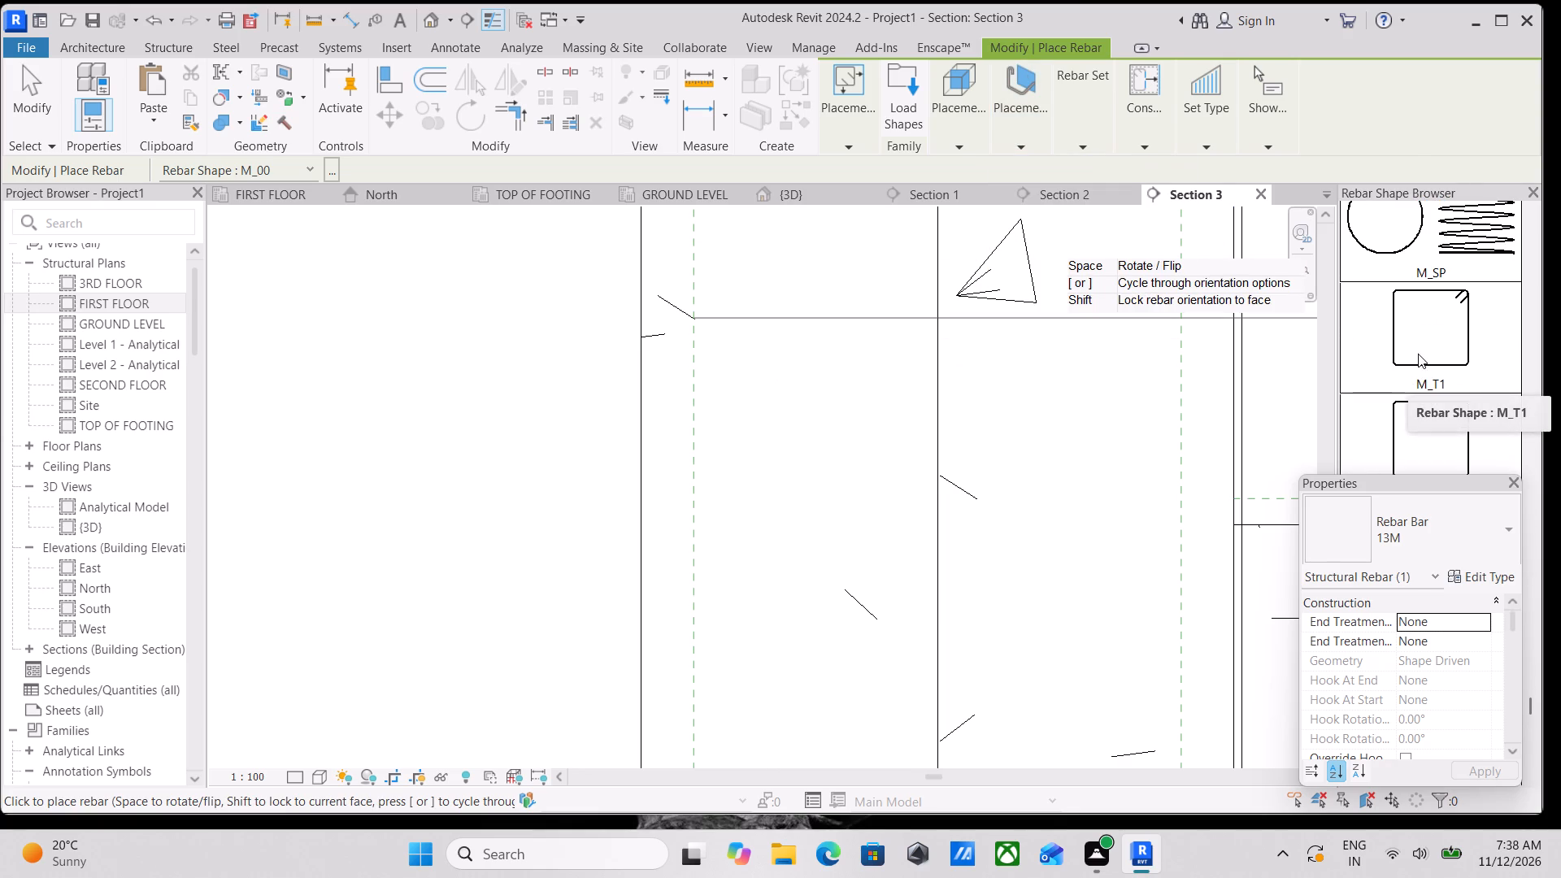
{"action": "left_click", "coordinate": [1418, 354]}
{"action": "scroll", "coordinate": [869, 300], "scroll_direction": "up", "scroll_amount": 2}
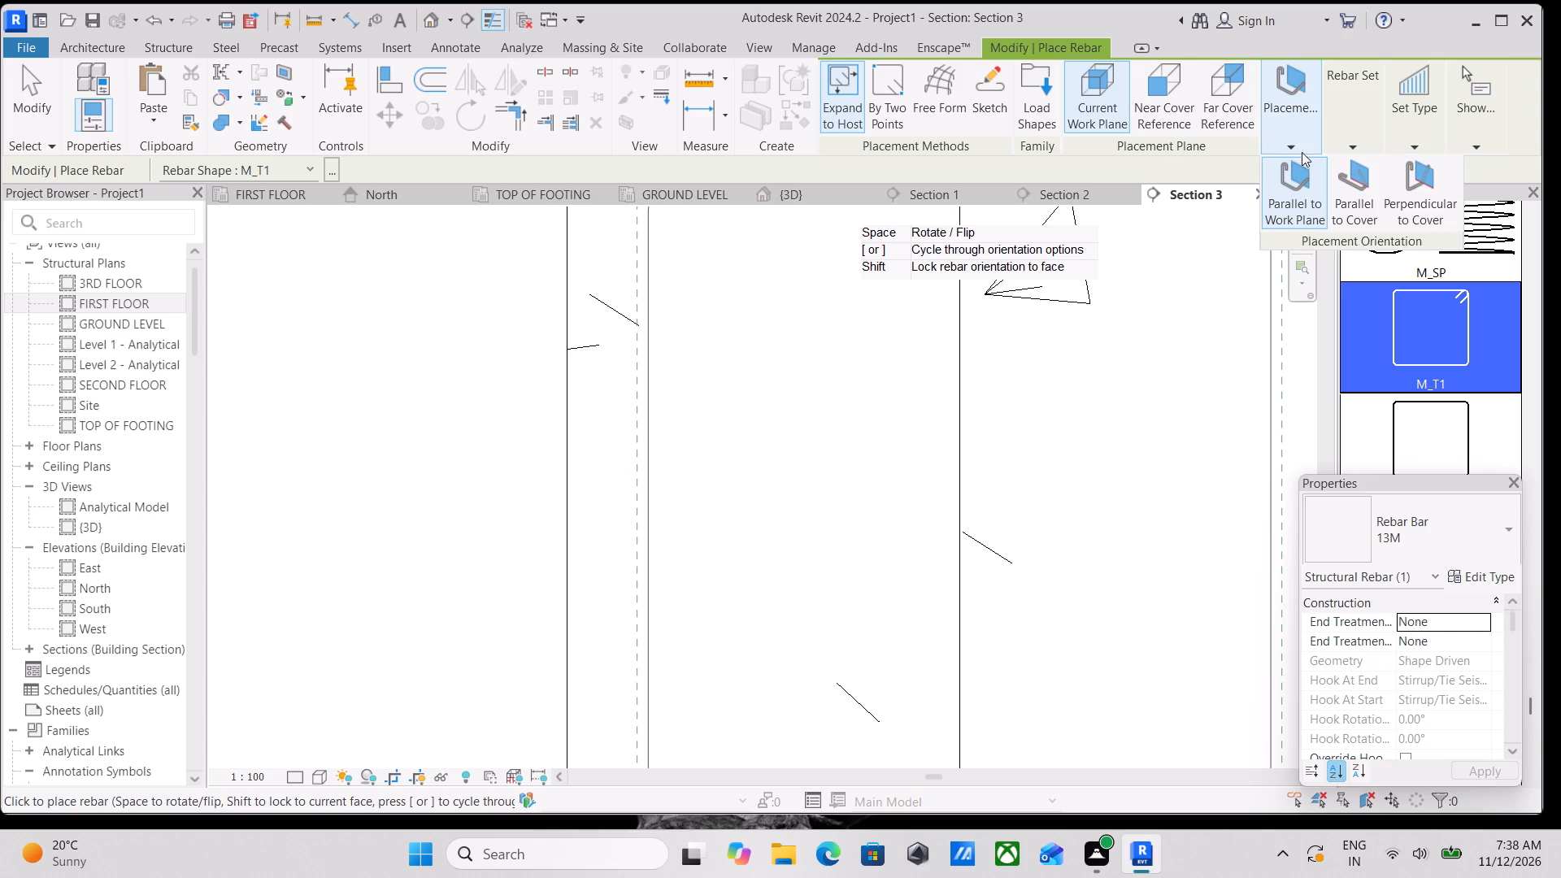
{"action": "left_click", "coordinate": [1411, 207]}
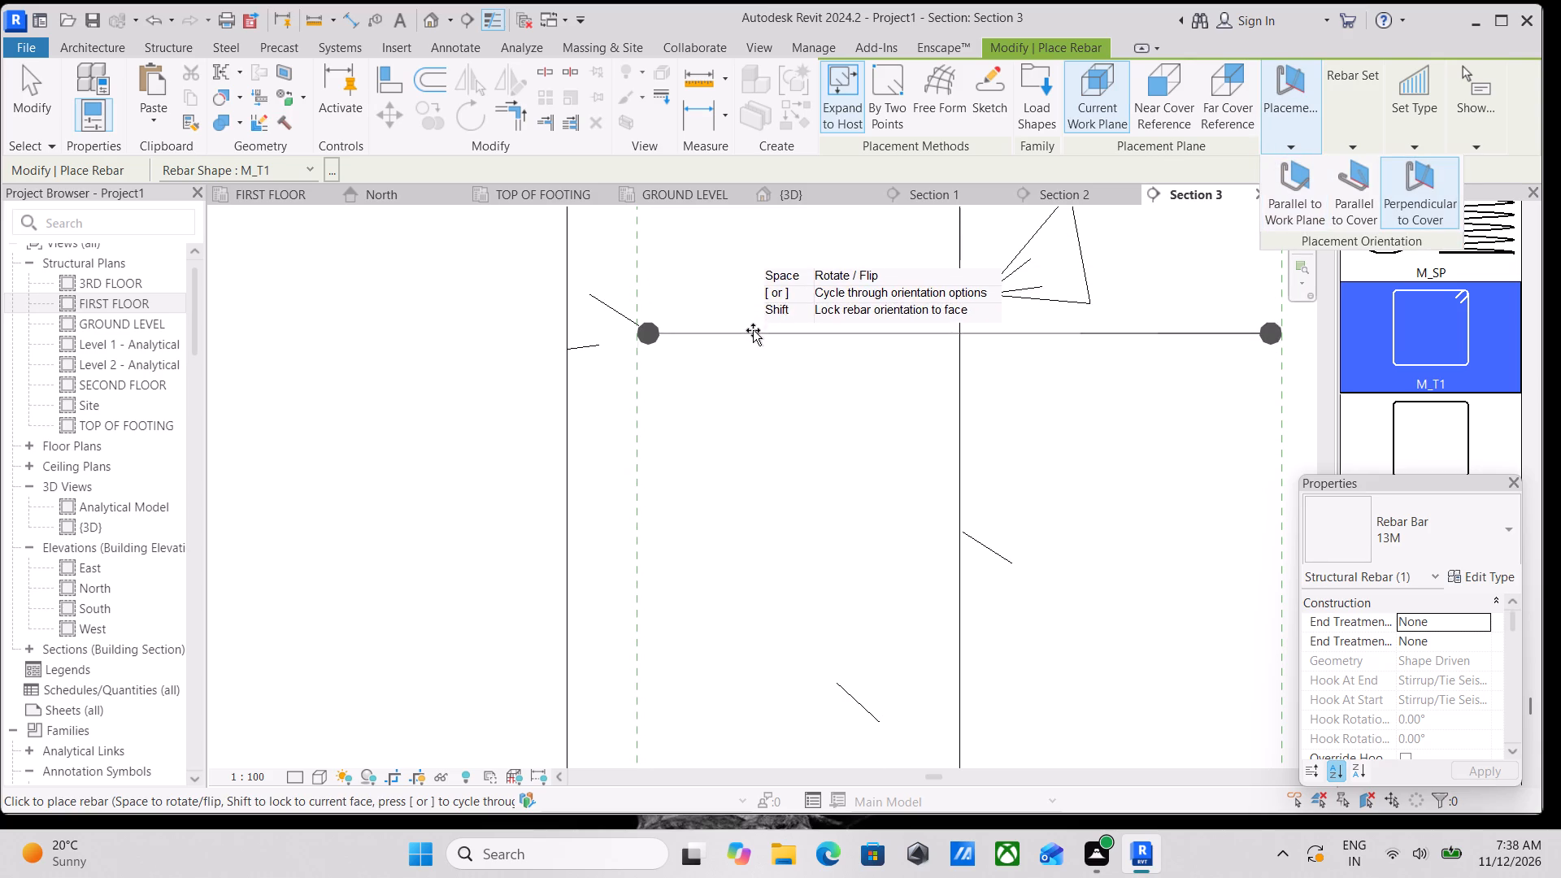
{"action": "scroll", "coordinate": [753, 330], "scroll_direction": "down", "scroll_amount": 1}
{"action": "middle_click_drag", "start_coordinate": [763, 360], "coordinate": [888, 637]}
{"action": "scroll", "coordinate": [891, 563], "scroll_direction": "down", "scroll_amount": 3}
{"action": "middle_click_drag", "start_coordinate": [890, 562], "coordinate": [883, 558]}
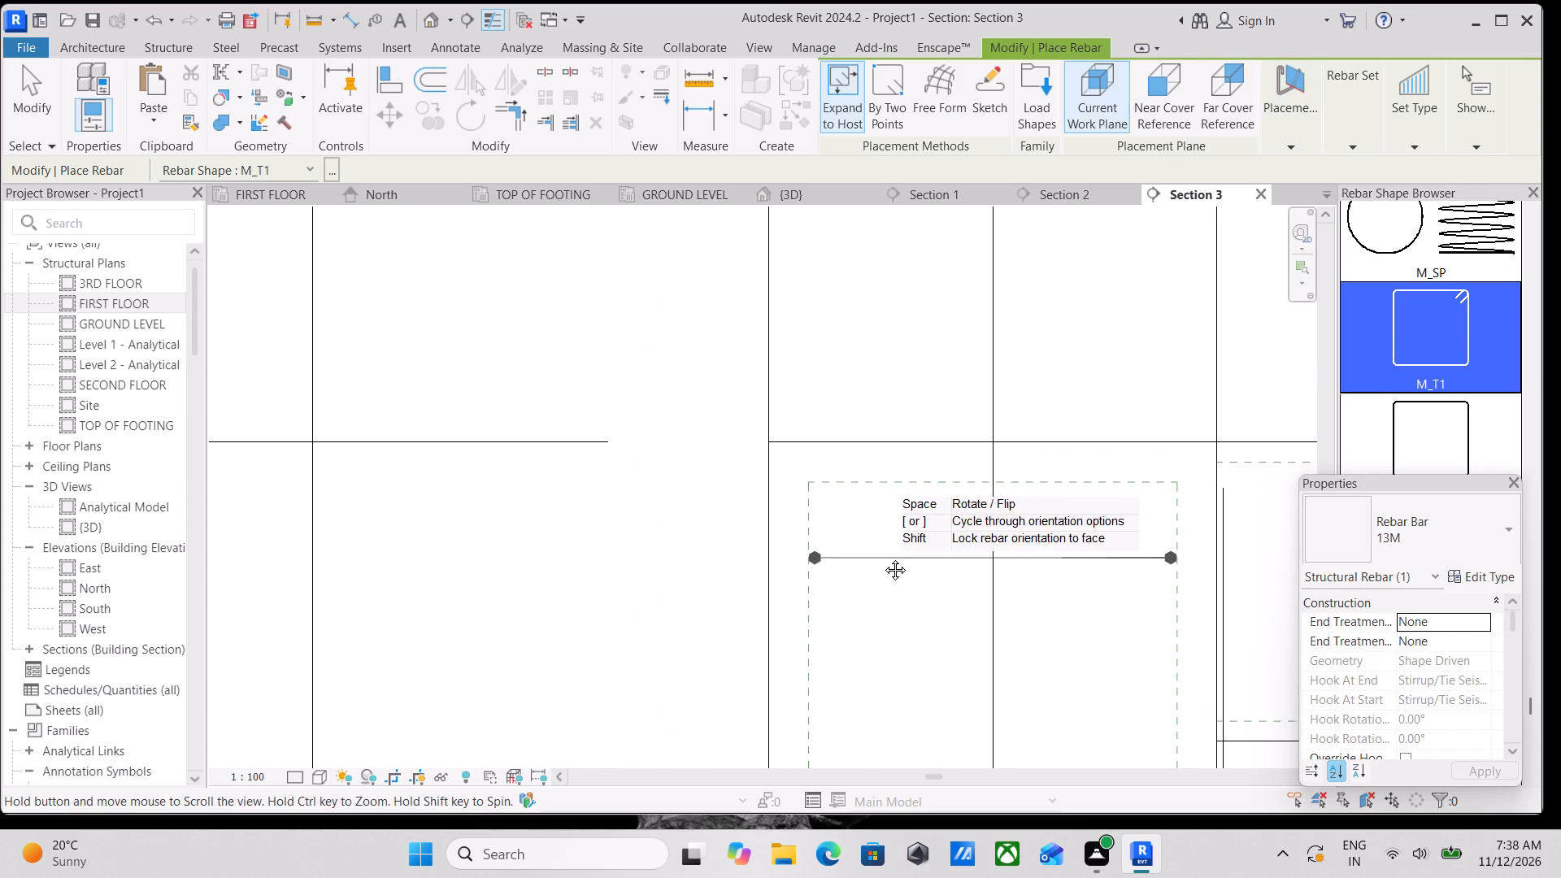
{"action": "middle_click_drag", "start_coordinate": [883, 558], "coordinate": [862, 545]}
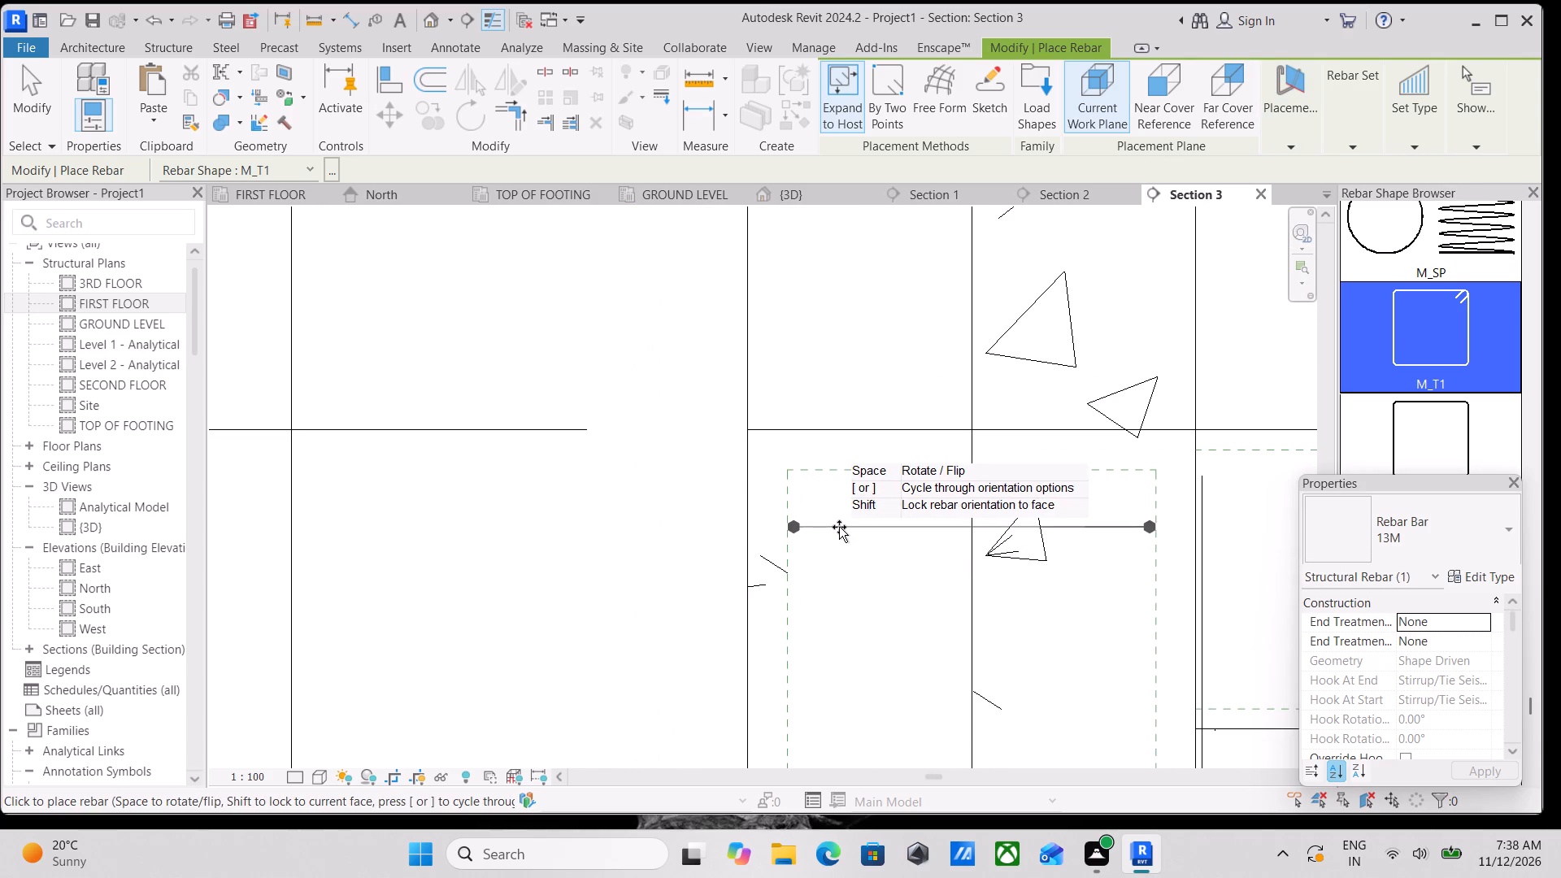
{"action": "left_click", "coordinate": [838, 525]}
{"action": "key", "text": "Escape"}
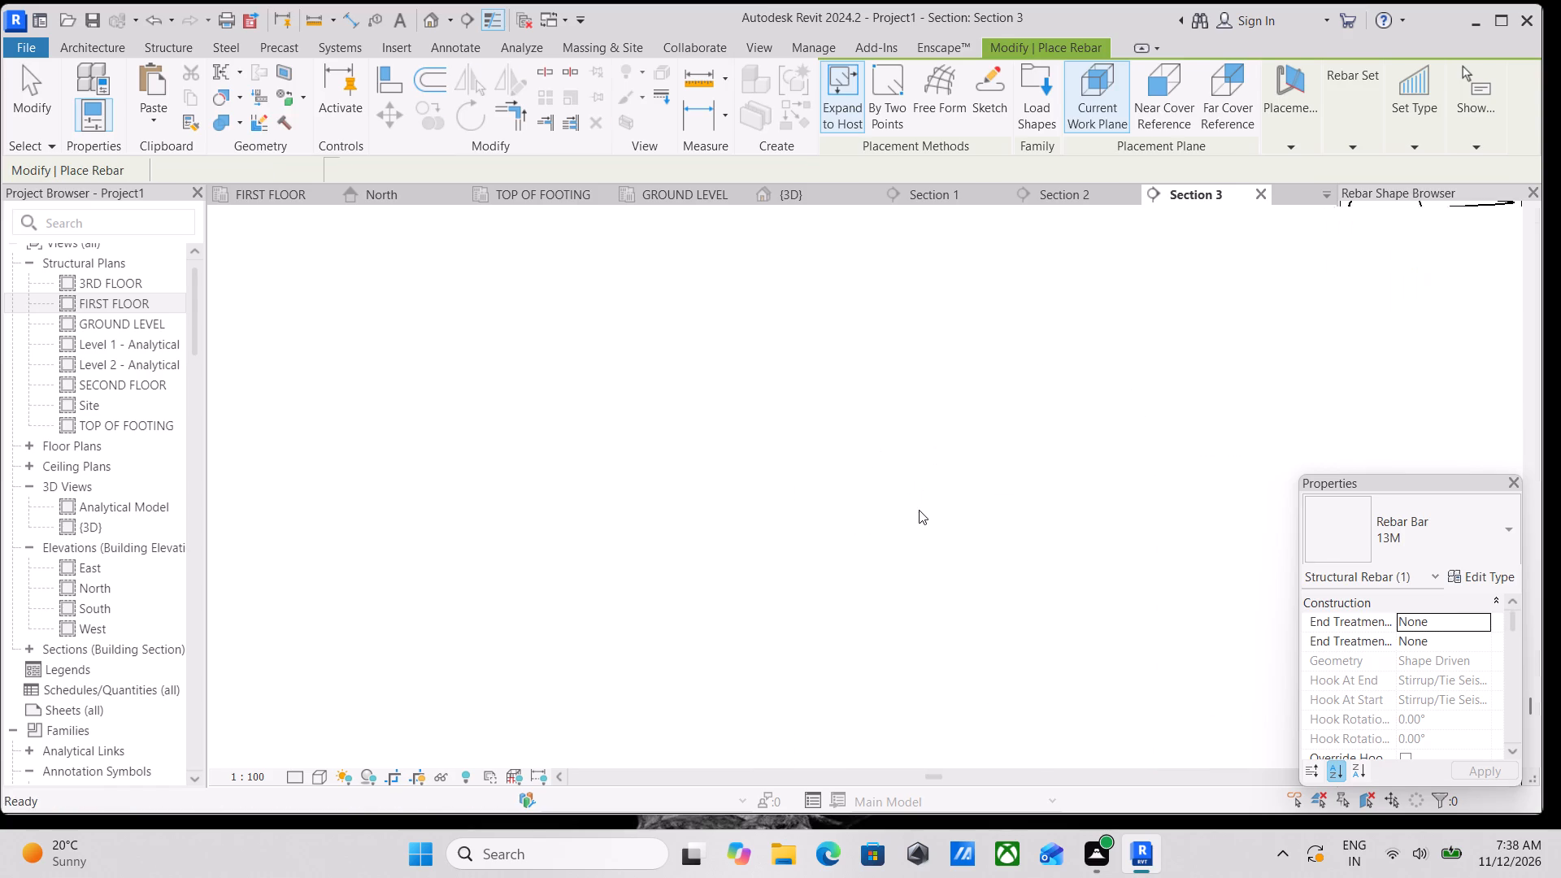
Set the section view's detail level to Fine.
{"action": "left_click", "coordinate": [310, 778]}
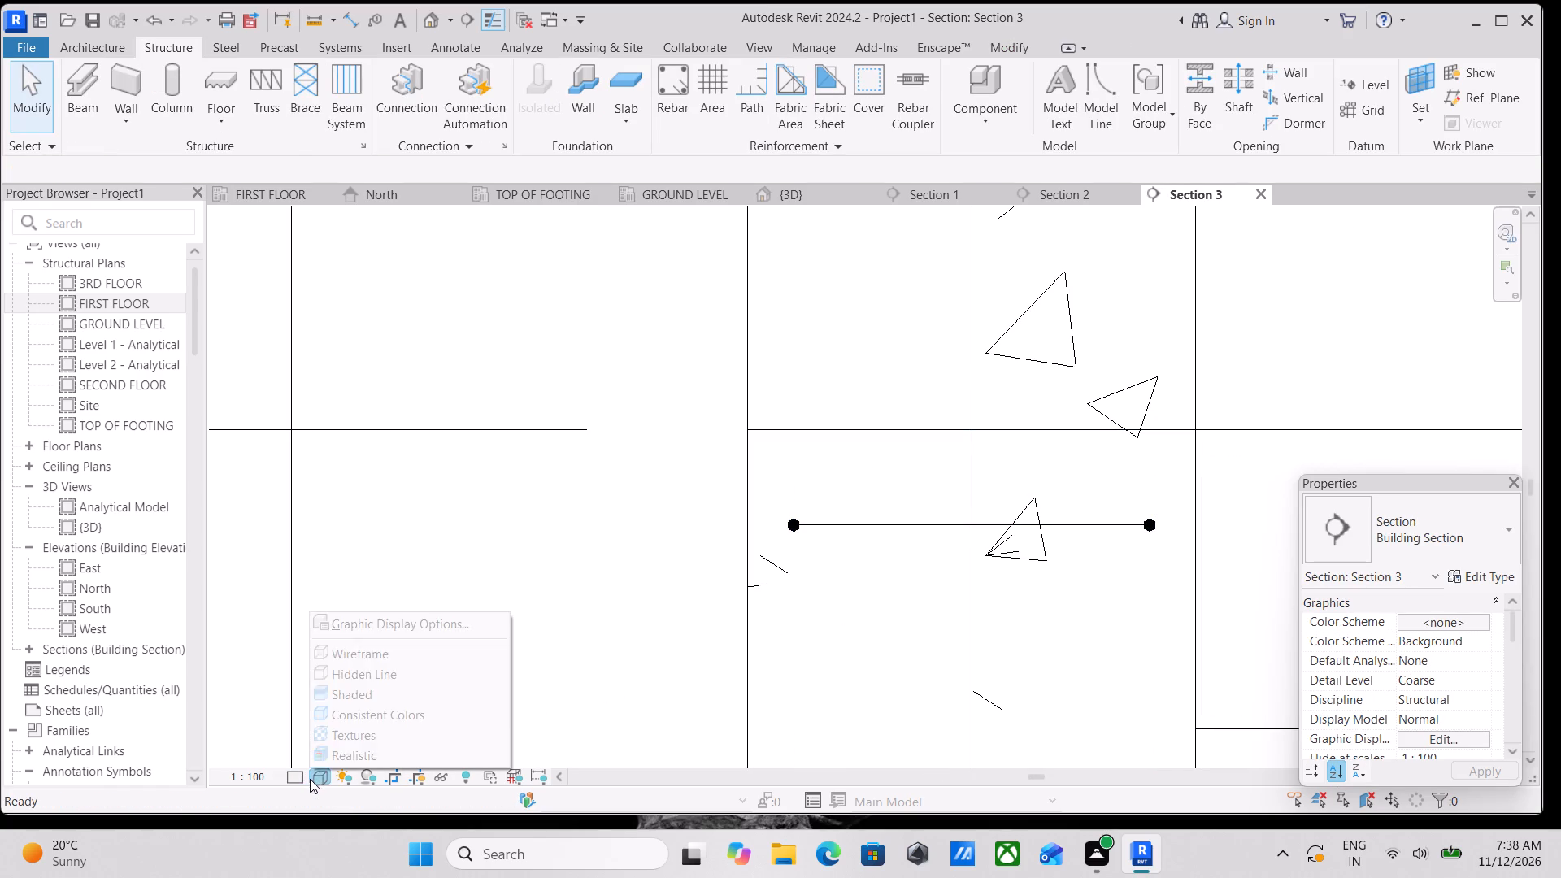
{"action": "left_click", "coordinate": [294, 770]}
{"action": "left_click", "coordinate": [298, 758]}
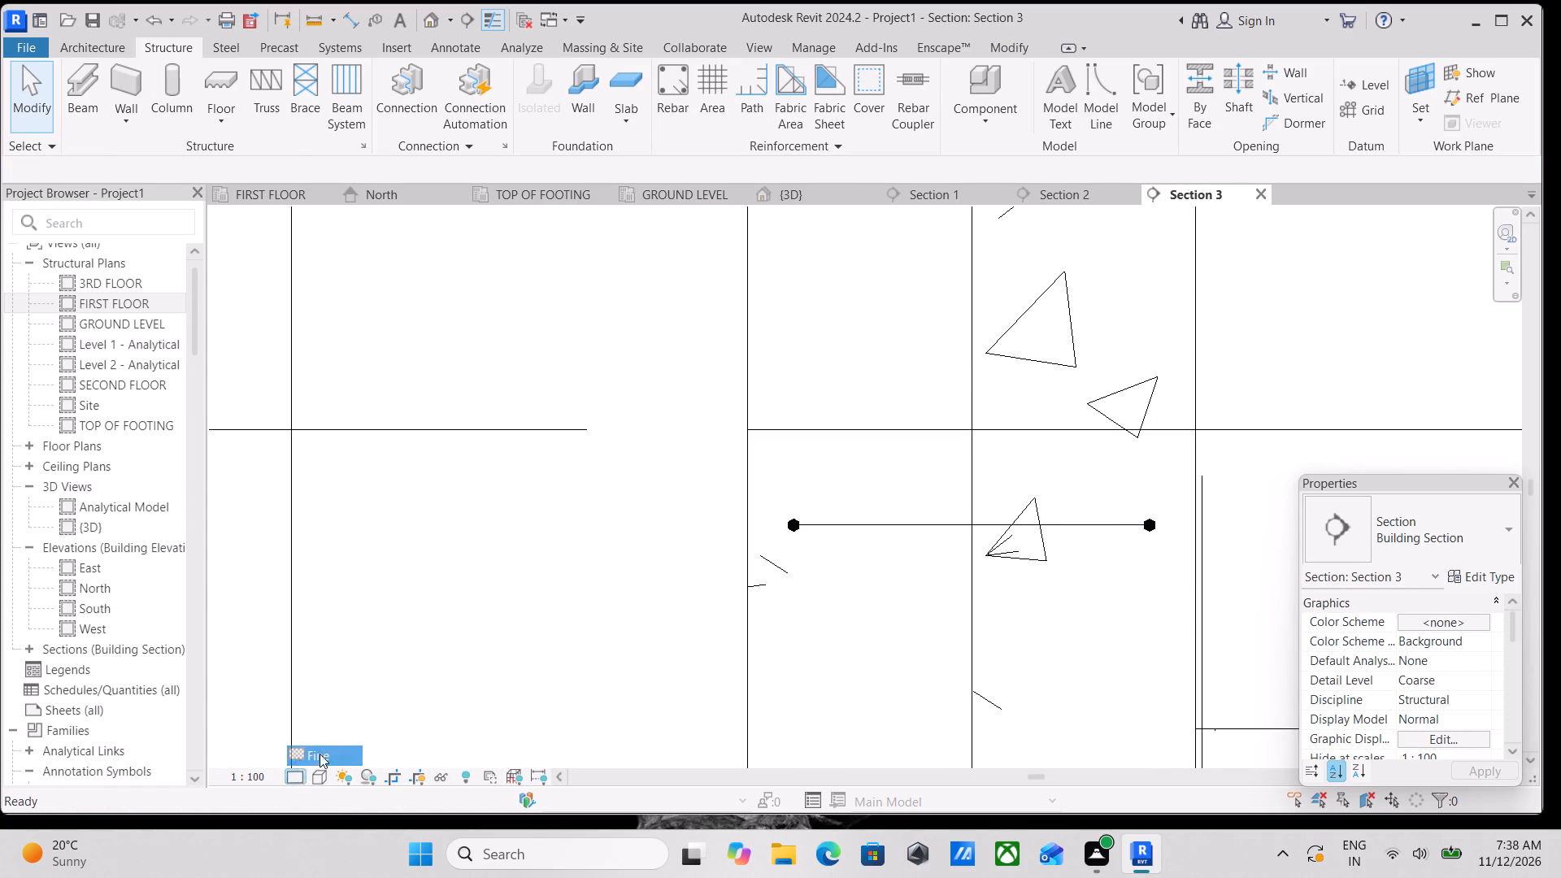
Extend the column-side ends of the beam's upper three rows of longitudinal bars to the stirrup nearest the column.
{"action": "scroll", "coordinate": [773, 605], "scroll_direction": "down", "scroll_amount": 1}
{"action": "middle_click_drag", "start_coordinate": [773, 605], "coordinate": [711, 593]}
{"action": "scroll", "coordinate": [802, 563], "scroll_direction": "down", "scroll_amount": 1}
{"action": "middle_click_drag", "start_coordinate": [802, 563], "coordinate": [726, 491]}
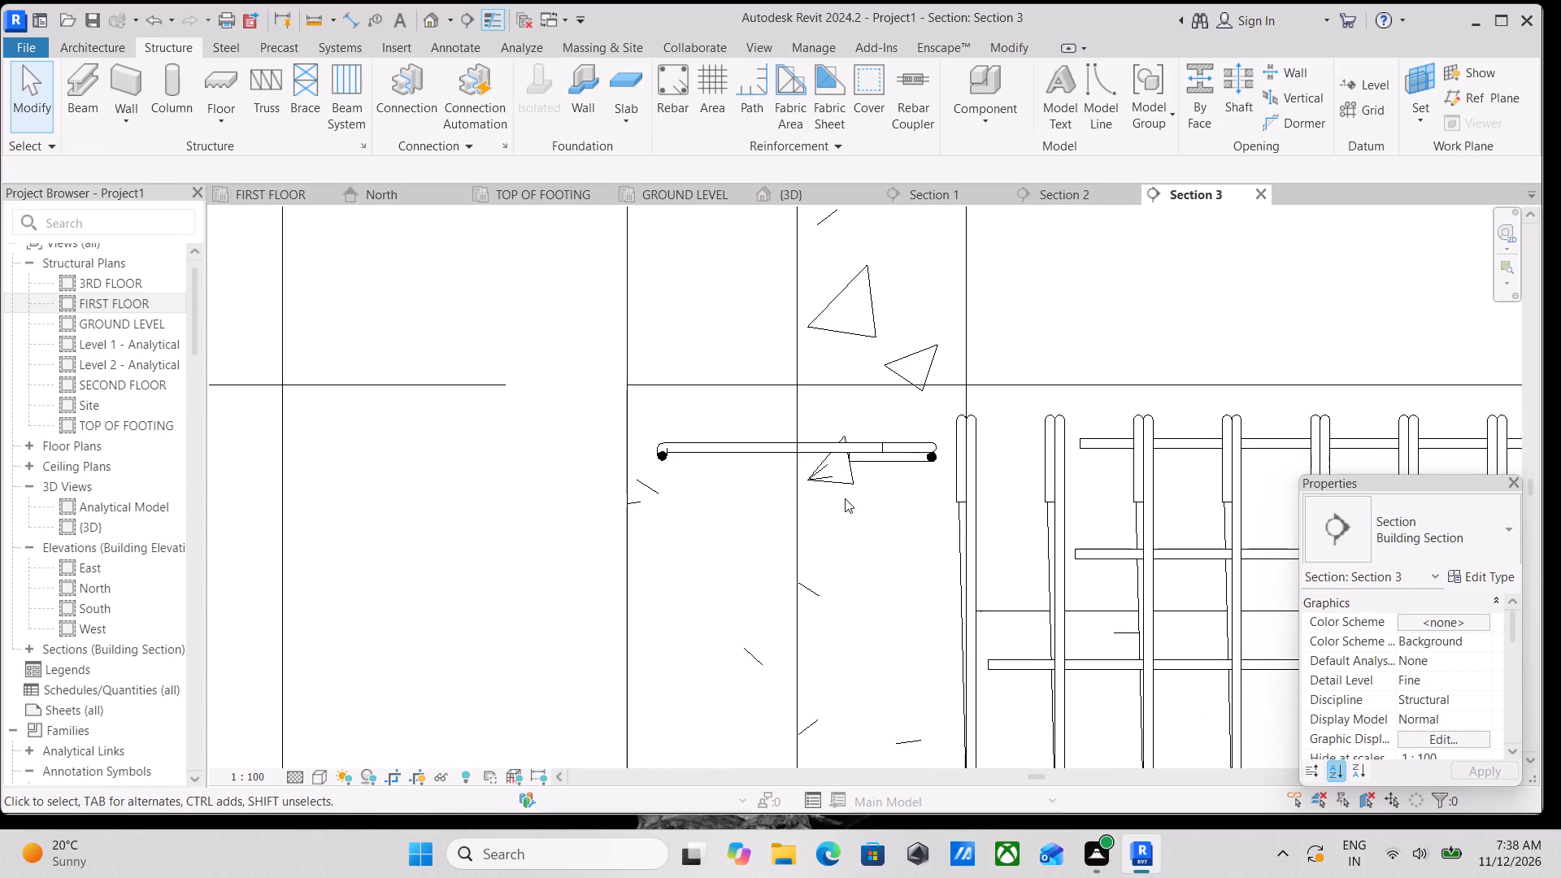
{"action": "scroll", "coordinate": [845, 498], "scroll_direction": "down", "scroll_amount": 2}
{"action": "middle_click_drag", "start_coordinate": [845, 498], "coordinate": [811, 452]}
{"action": "left_click", "coordinate": [1004, 498]}
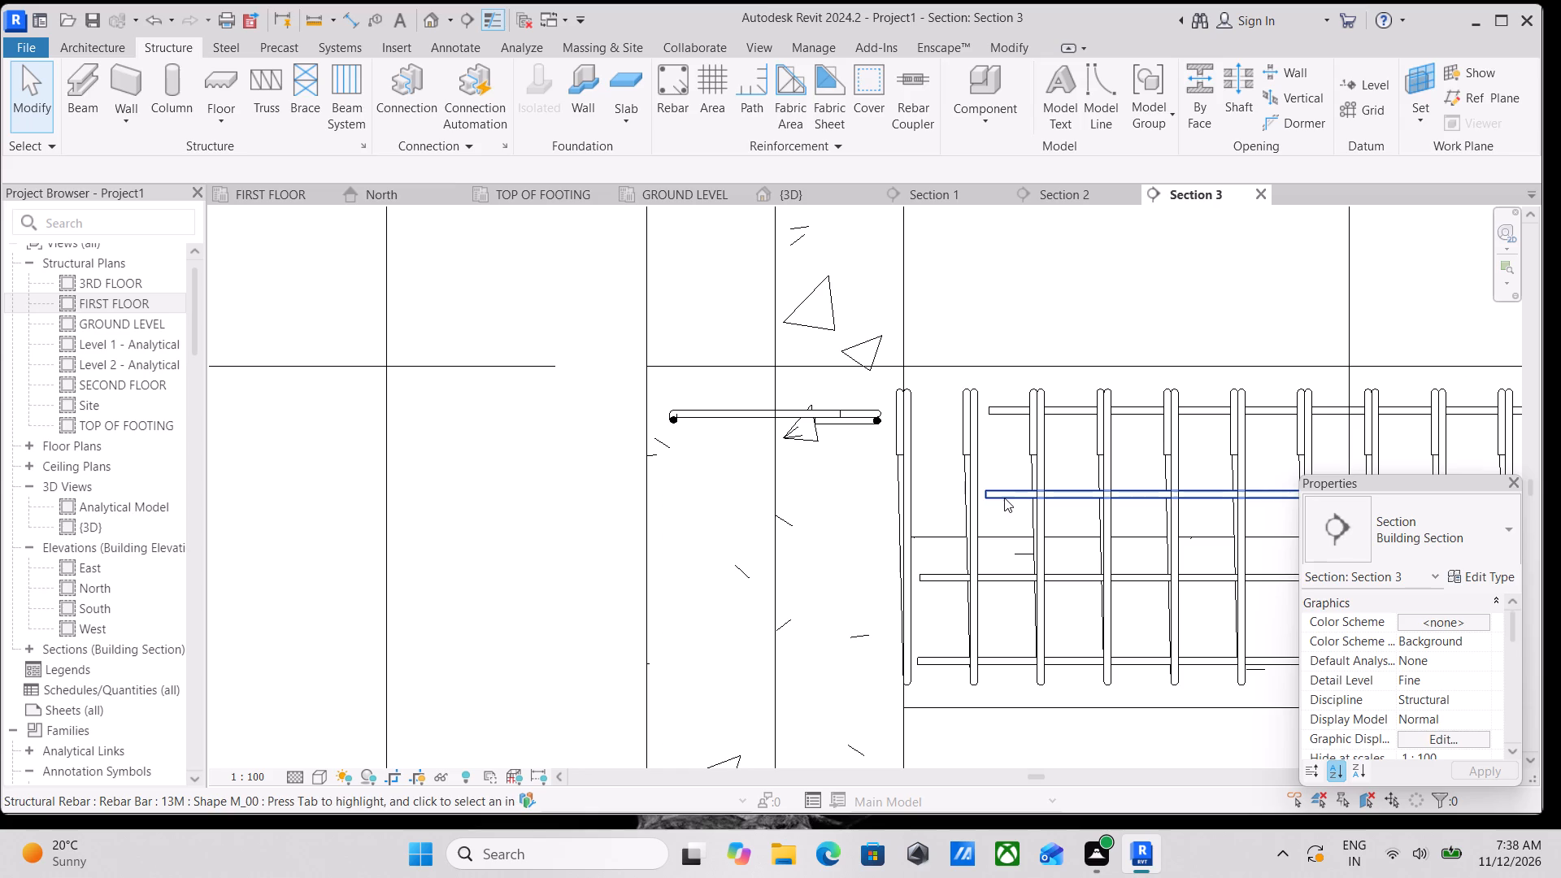
{"action": "left_click_drag", "start_coordinate": [984, 489], "coordinate": [901, 495]}
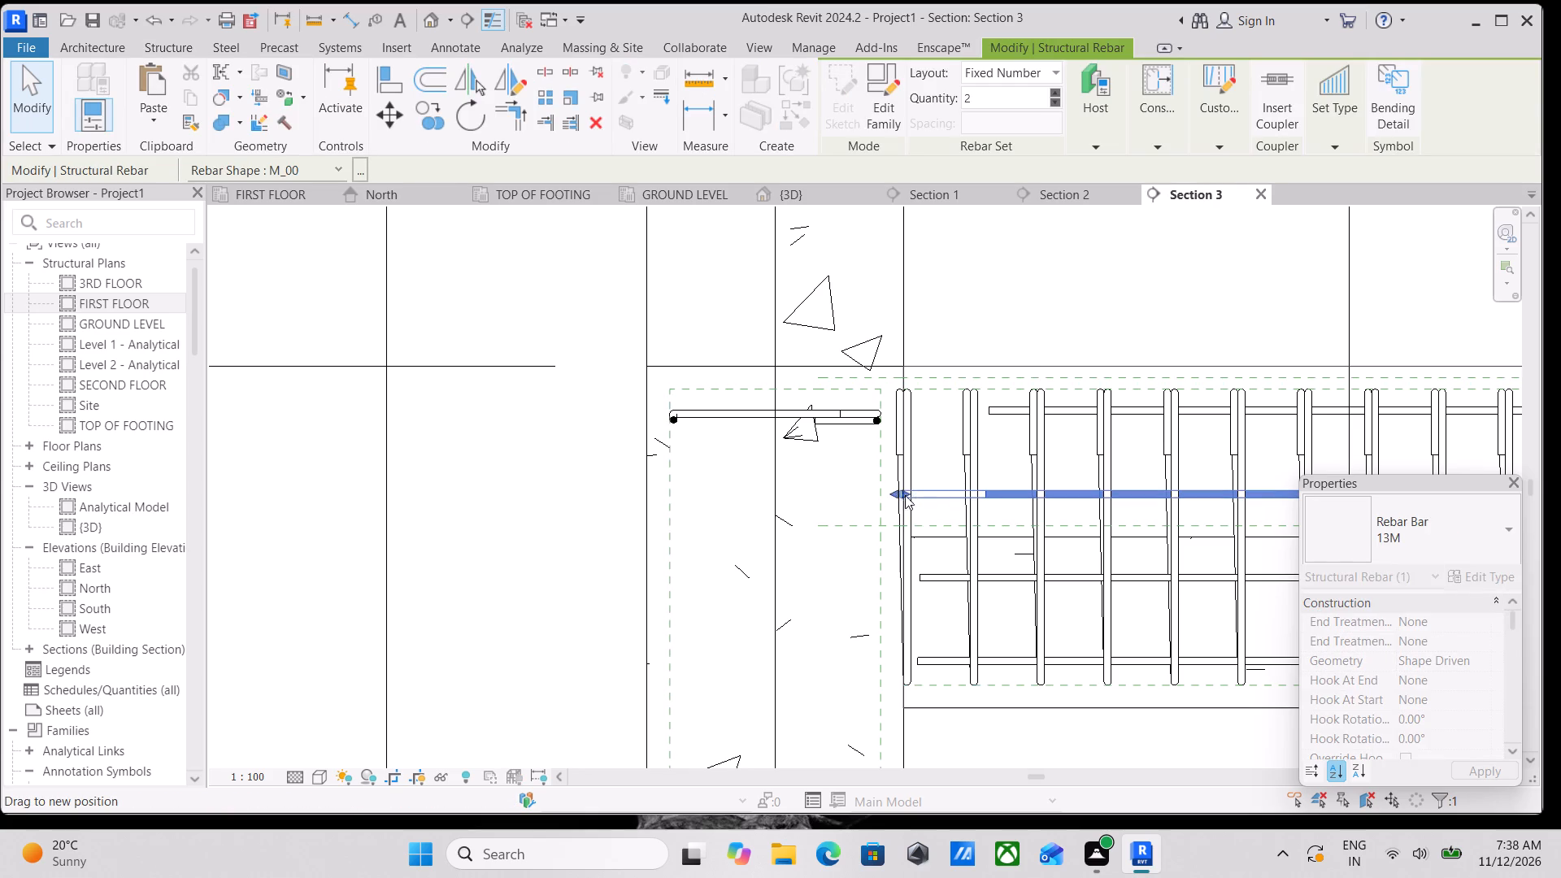
{"action": "left_click", "coordinate": [992, 416]}
{"action": "left_click_drag", "start_coordinate": [982, 414], "coordinate": [947, 416]}
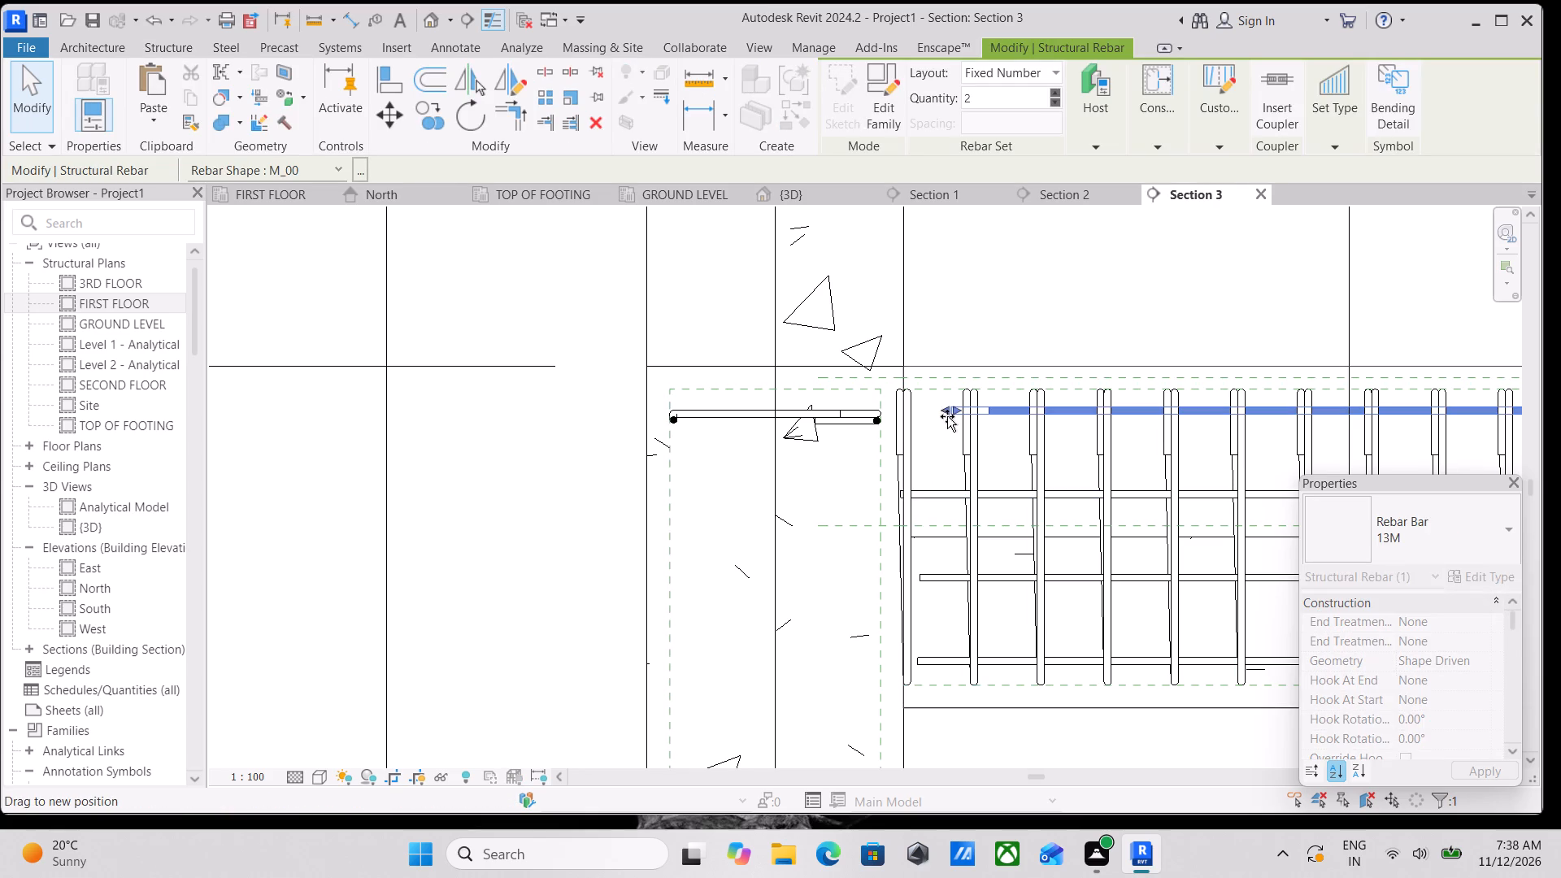
{"action": "left_click_drag", "start_coordinate": [947, 416], "coordinate": [907, 417]}
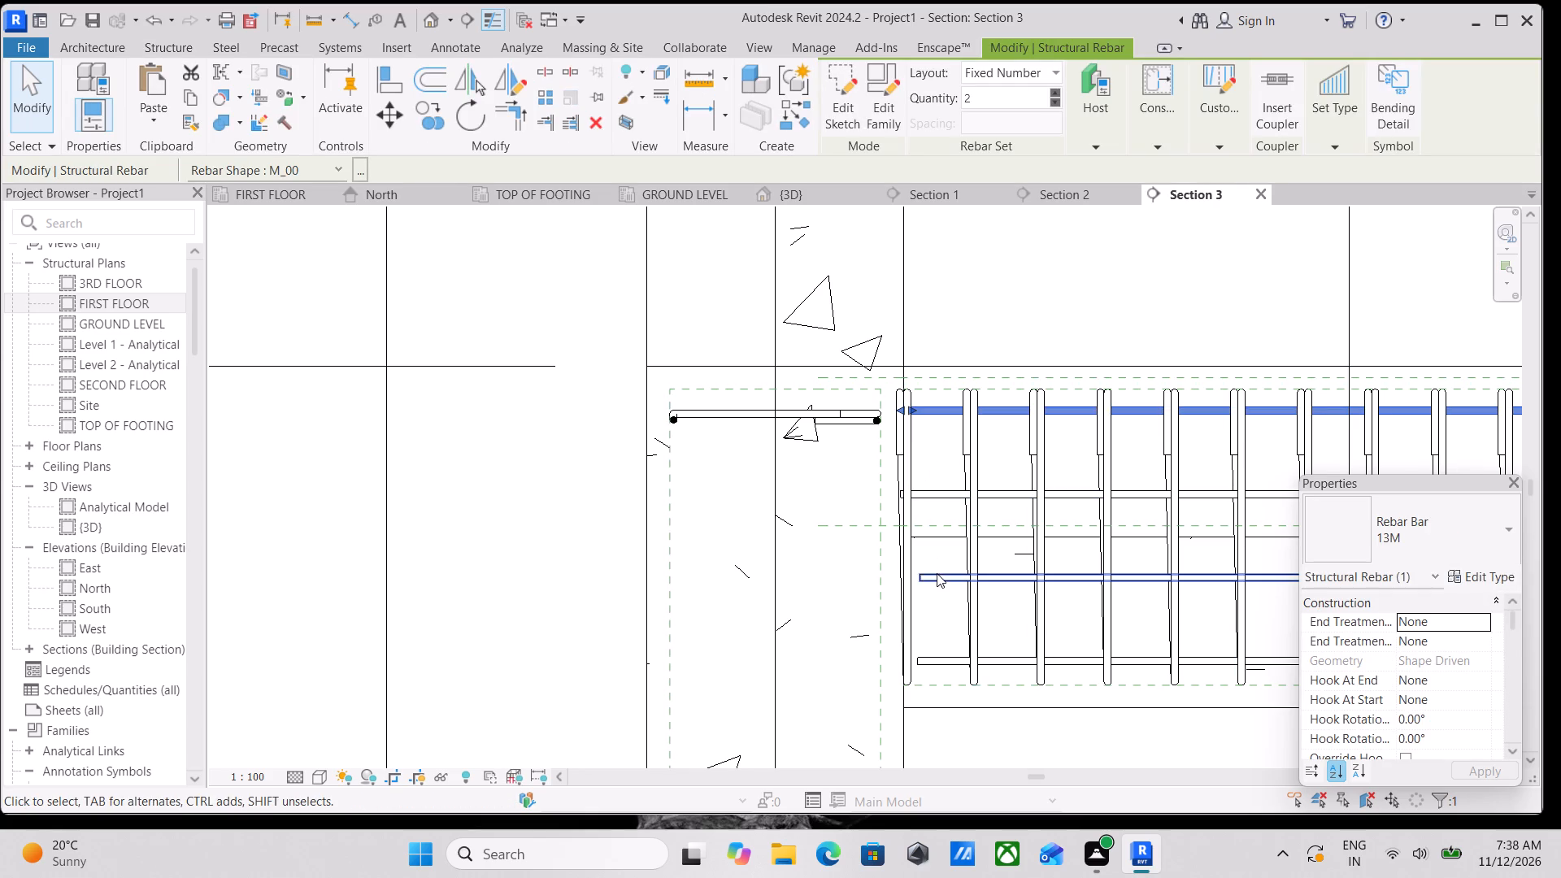
{"action": "left_click", "coordinate": [937, 573]}
{"action": "left_click_drag", "start_coordinate": [929, 572], "coordinate": [914, 574]}
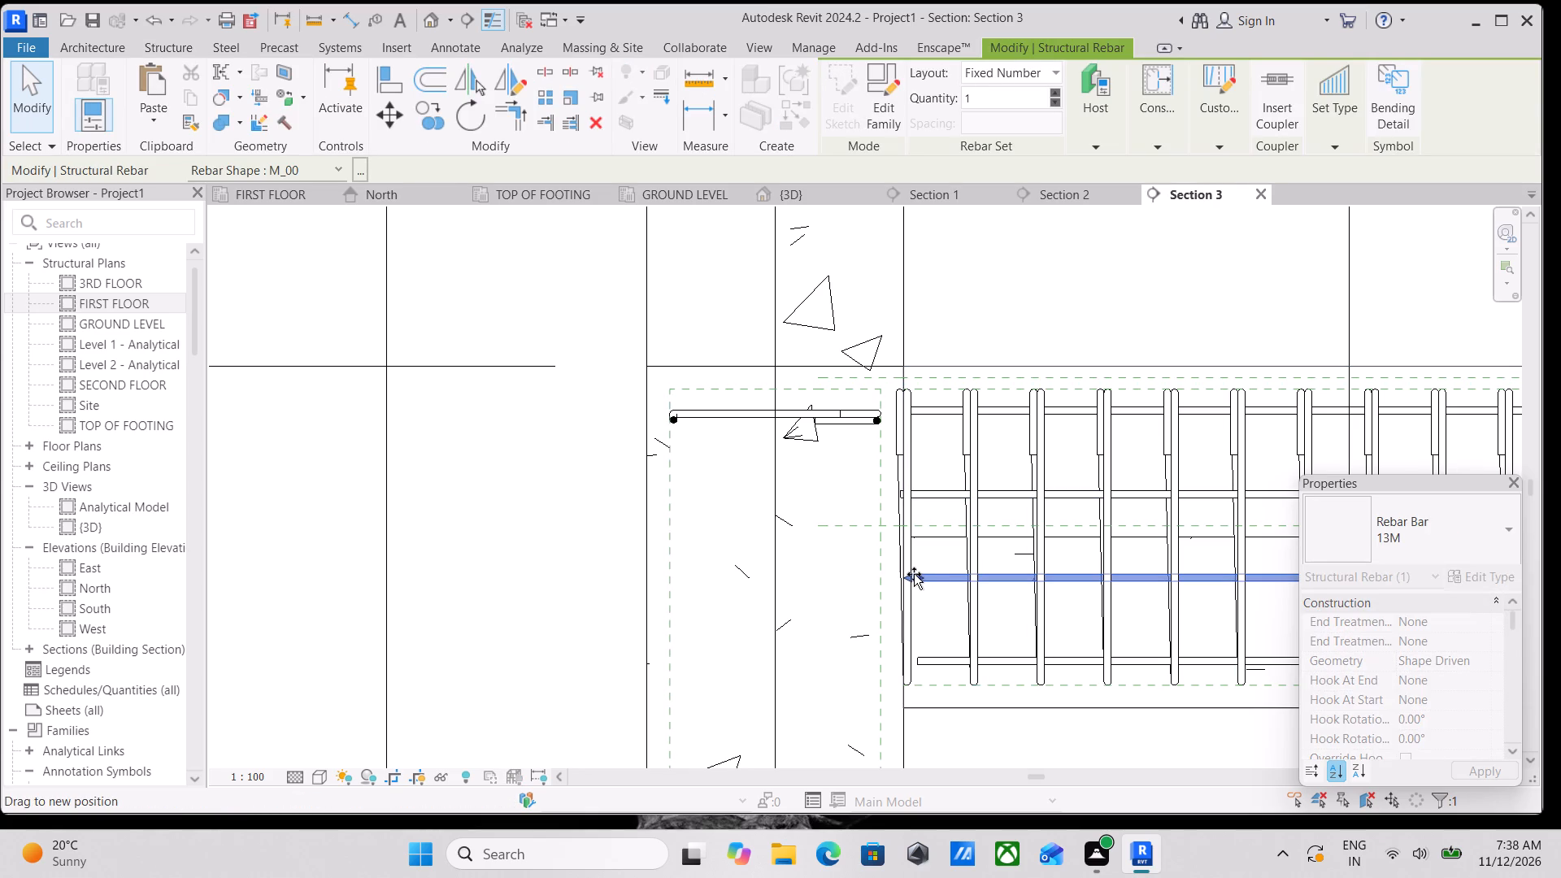
{"action": "left_click_drag", "start_coordinate": [914, 574], "coordinate": [913, 574]}
{"action": "left_click", "coordinate": [933, 651]}
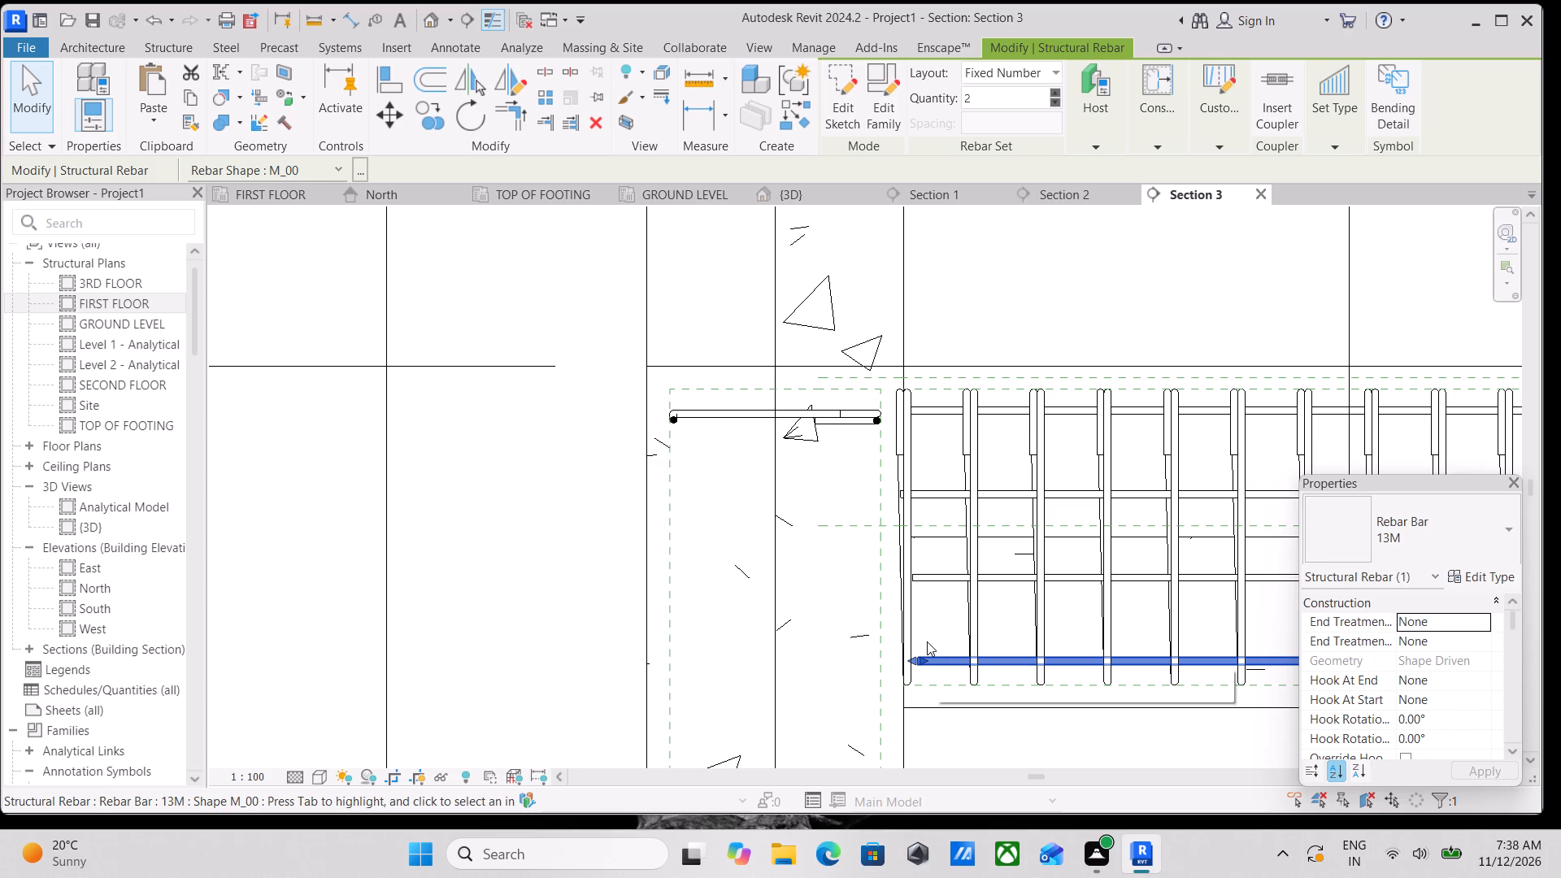
Set the column's M_T1 tie to show unobscured in the {3D} view through its view visibility states.
{"action": "scroll", "coordinate": [836, 652], "scroll_direction": "up", "scroll_amount": 1}
{"action": "scroll", "coordinate": [831, 611], "scroll_direction": "down", "scroll_amount": 1}
{"action": "middle_click_drag", "start_coordinate": [815, 540], "coordinate": [865, 484]}
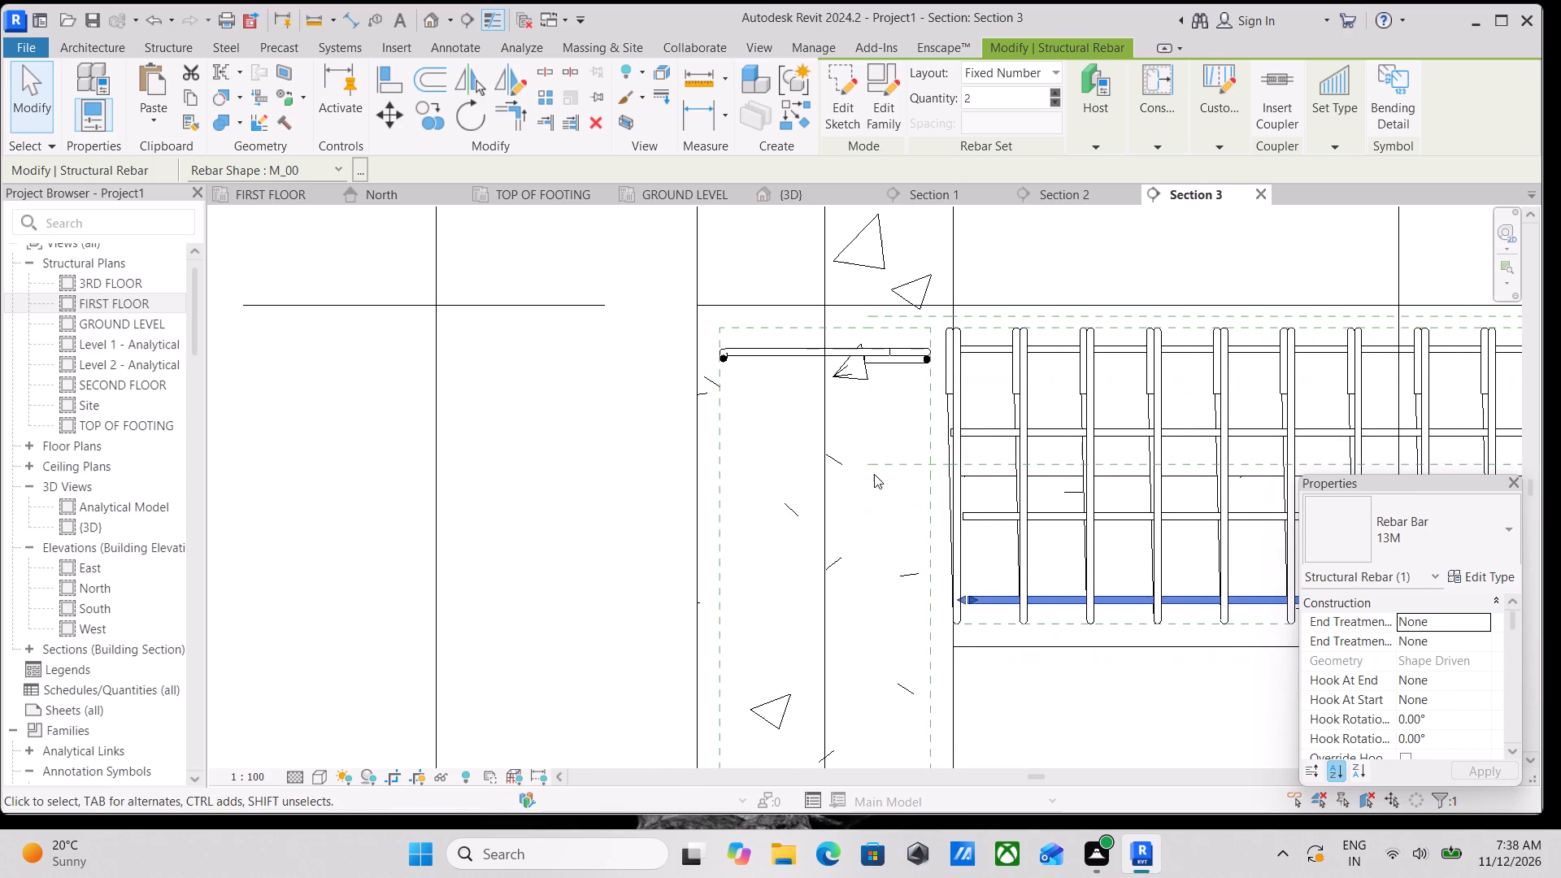
{"action": "left_click", "coordinate": [884, 364]}
{"action": "scroll", "coordinate": [1198, 493], "scroll_direction": "down", "scroll_amount": 1}
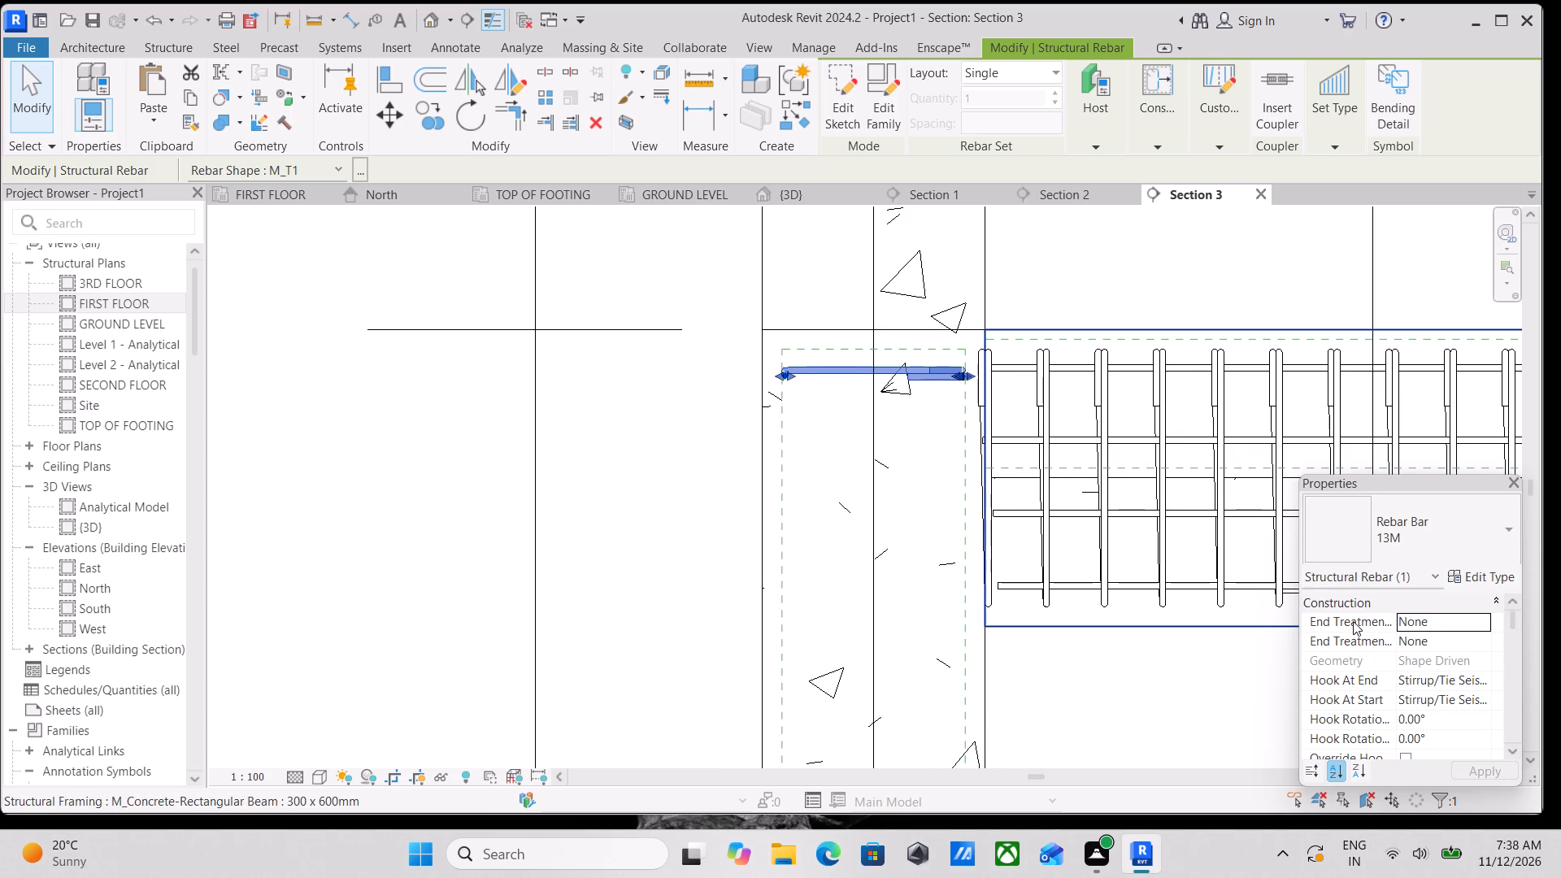
{"action": "scroll", "coordinate": [1320, 680], "scroll_direction": "down", "scroll_amount": 4}
{"action": "scroll", "coordinate": [1433, 671], "scroll_direction": "down", "scroll_amount": 1}
{"action": "scroll", "coordinate": [1433, 671], "scroll_direction": "up", "scroll_amount": 1}
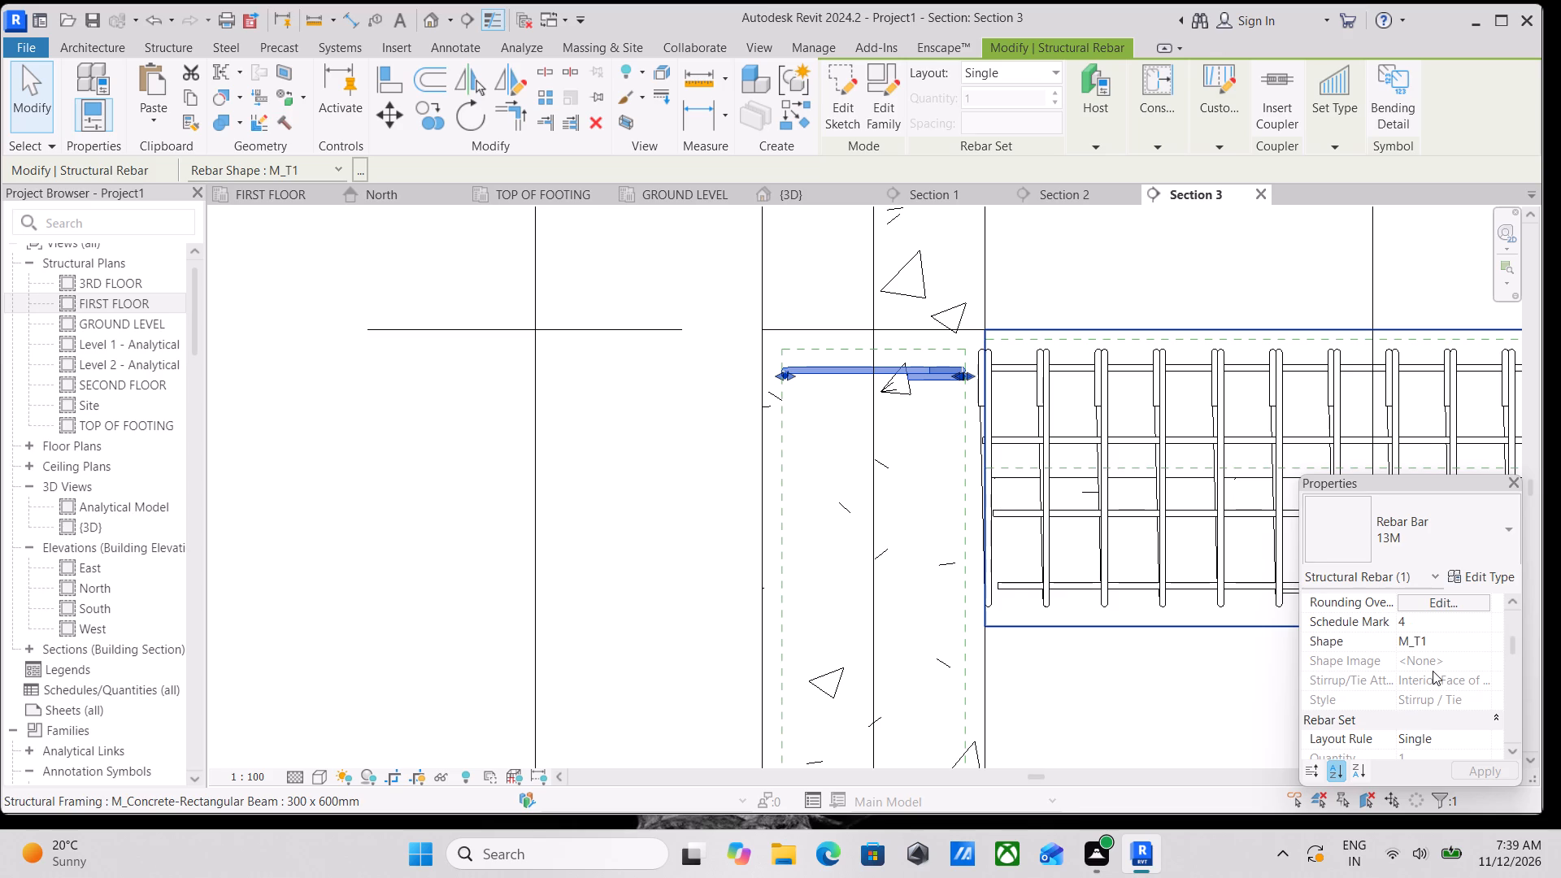
{"action": "scroll", "coordinate": [1420, 647], "scroll_direction": "down", "scroll_amount": 2}
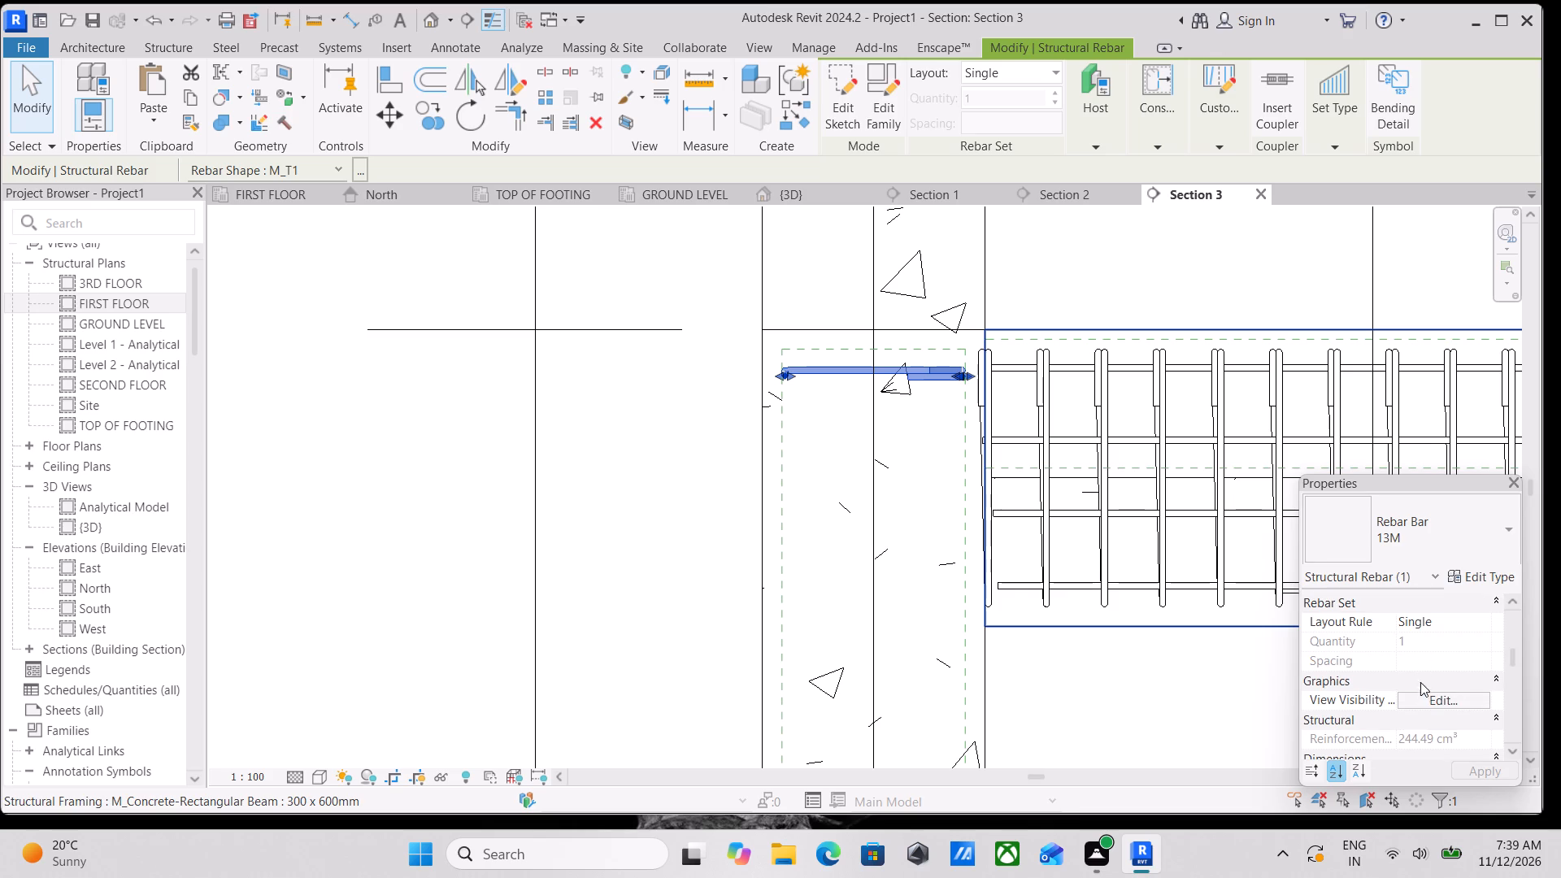
{"action": "left_click", "coordinate": [1426, 704]}
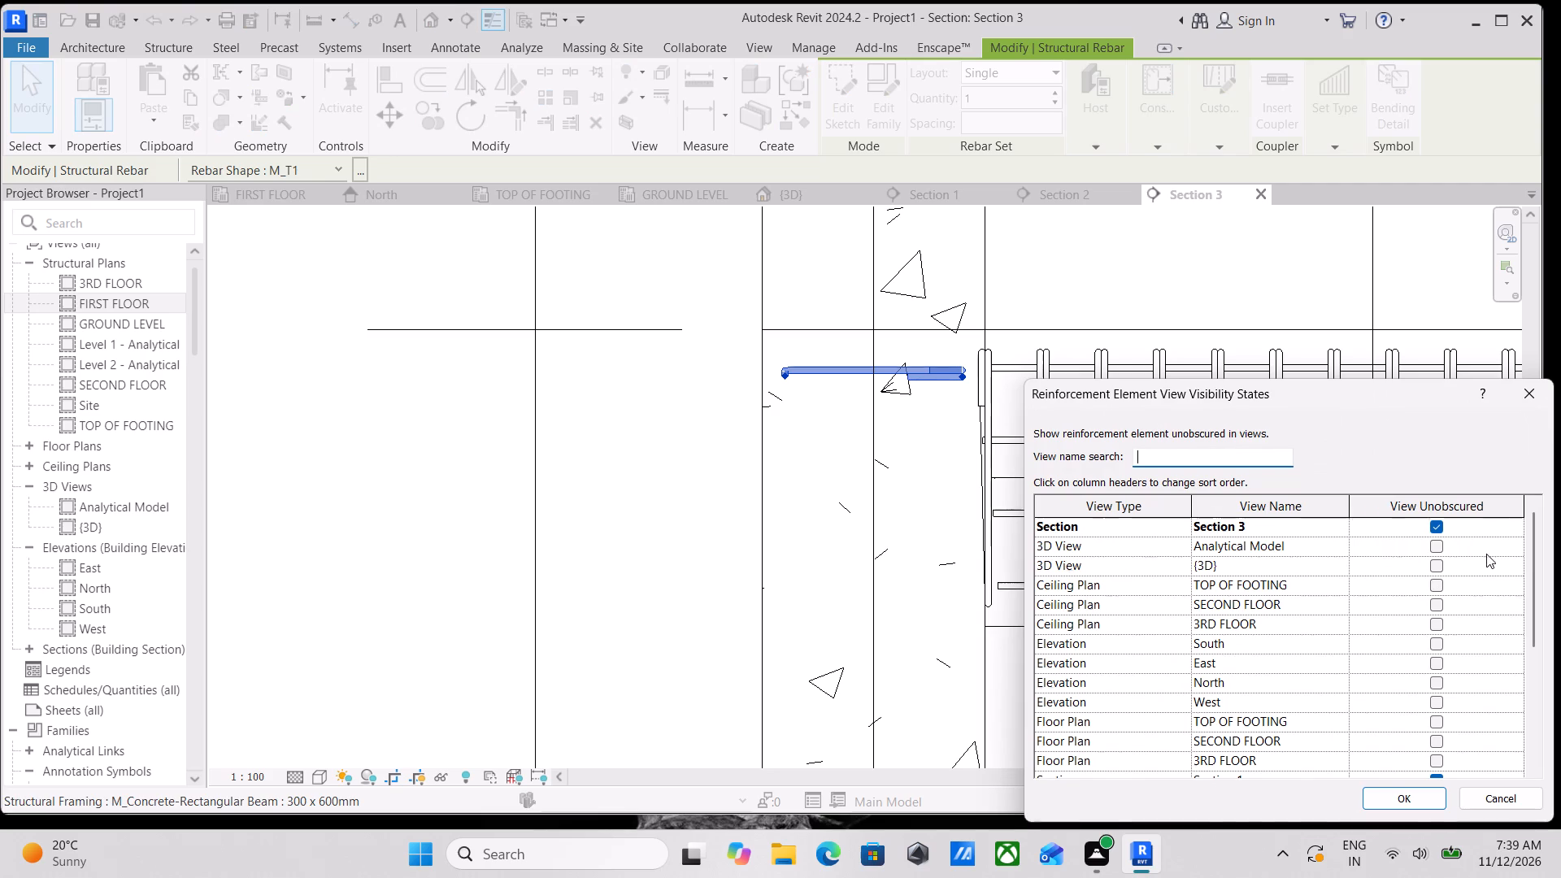
{"action": "left_click", "coordinate": [1438, 563]}
{"action": "left_click", "coordinate": [1402, 796]}
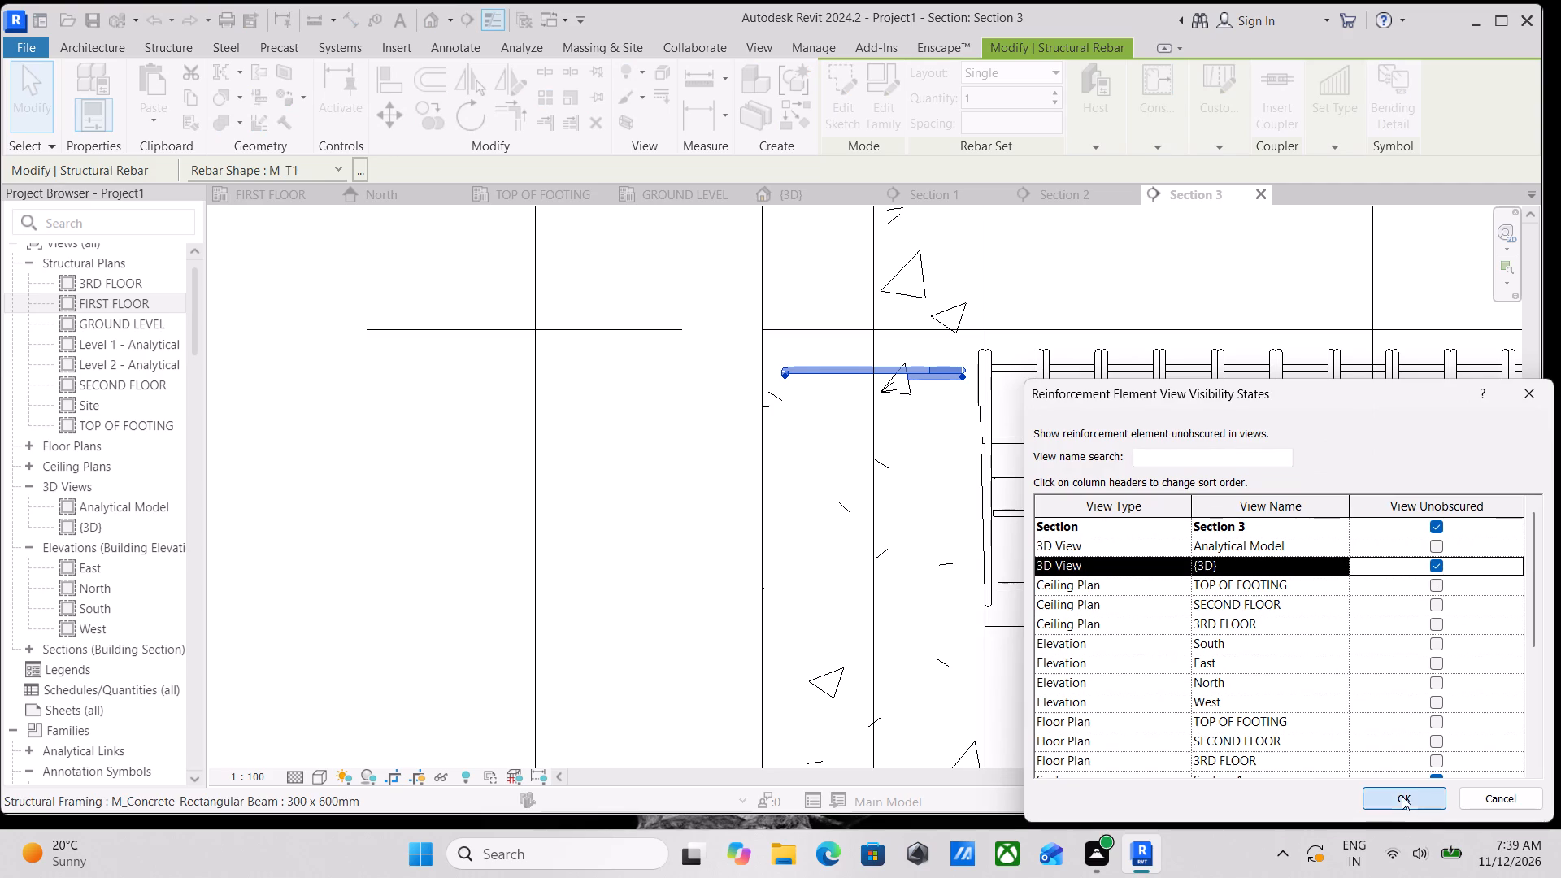
{"action": "scroll", "coordinate": [929, 380], "scroll_direction": "up", "scroll_amount": 2}
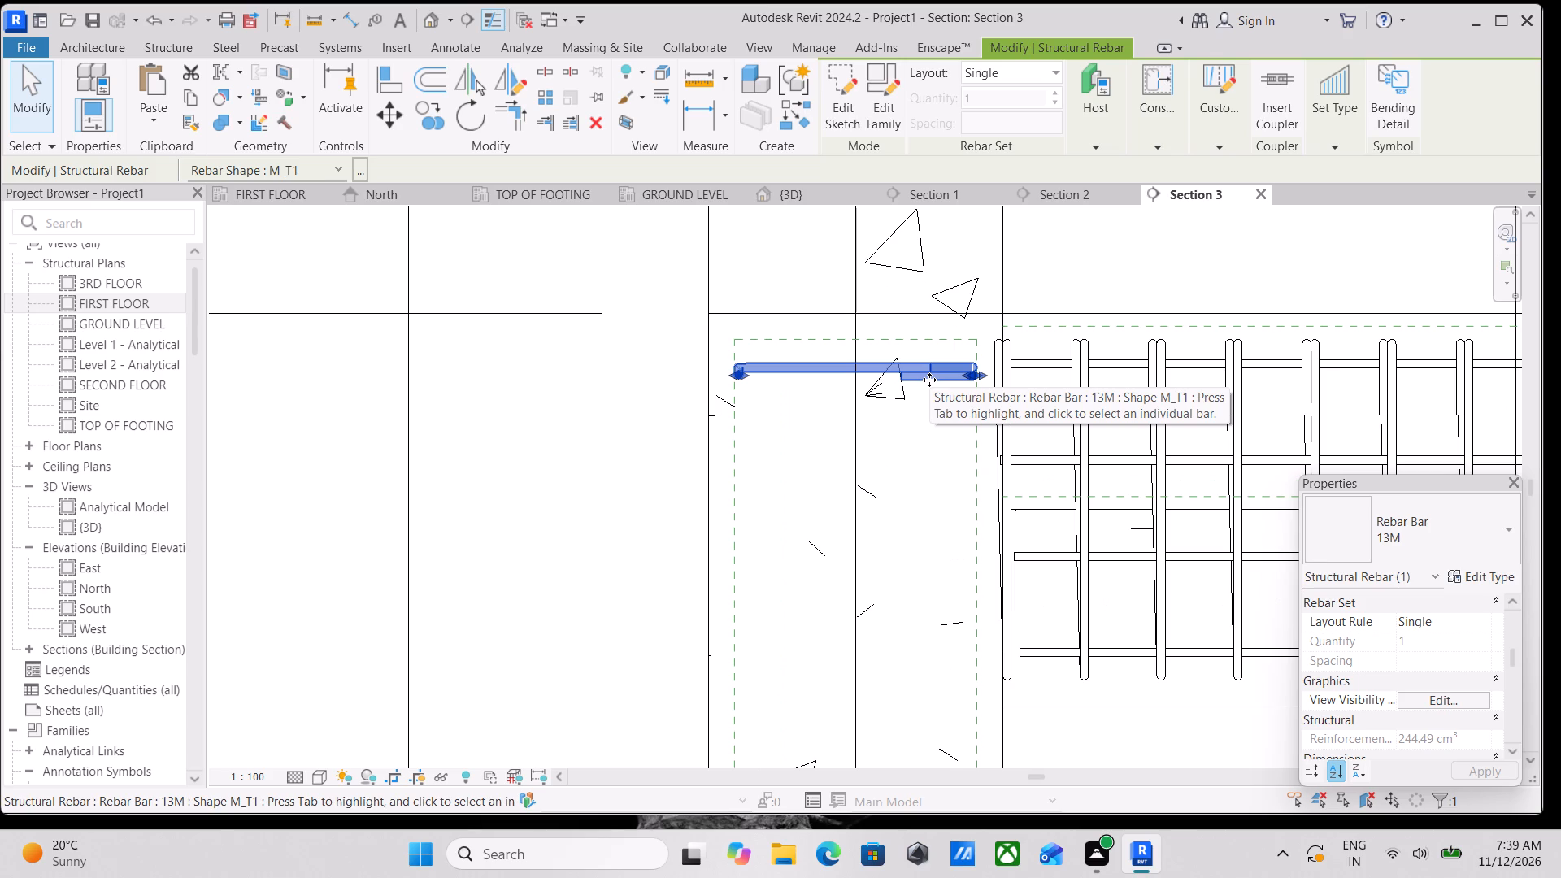
{"action": "key", "text": "Escape"}
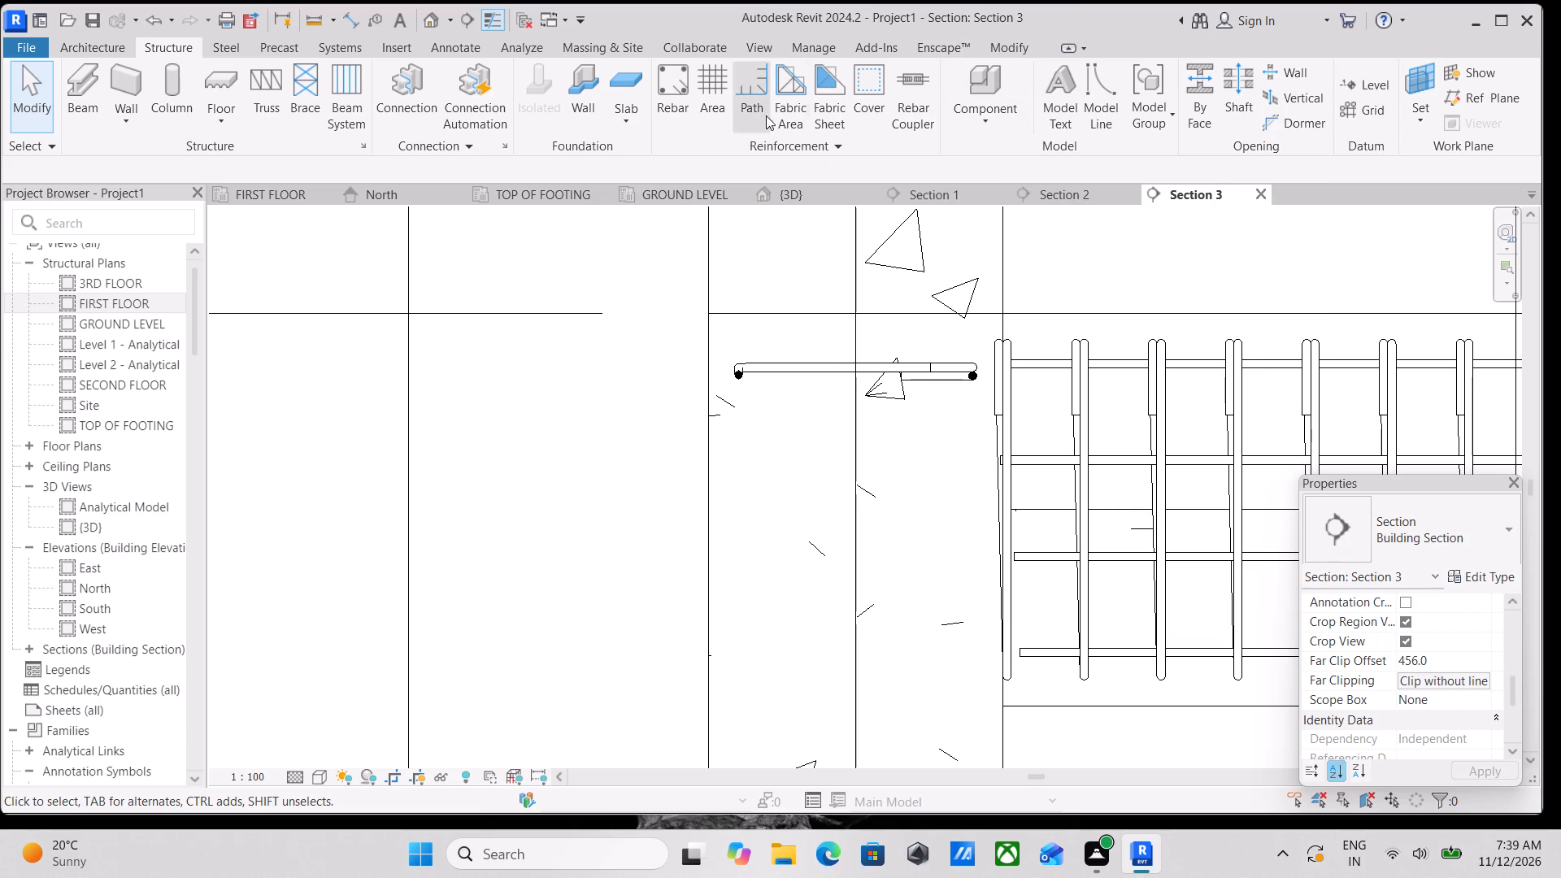
Open the M_T1 tie's sketch in Structural Plan: FIRST FLOOR to examine its outline within the column, and cancel the sketch edit.
{"action": "left_click", "coordinate": [835, 365]}
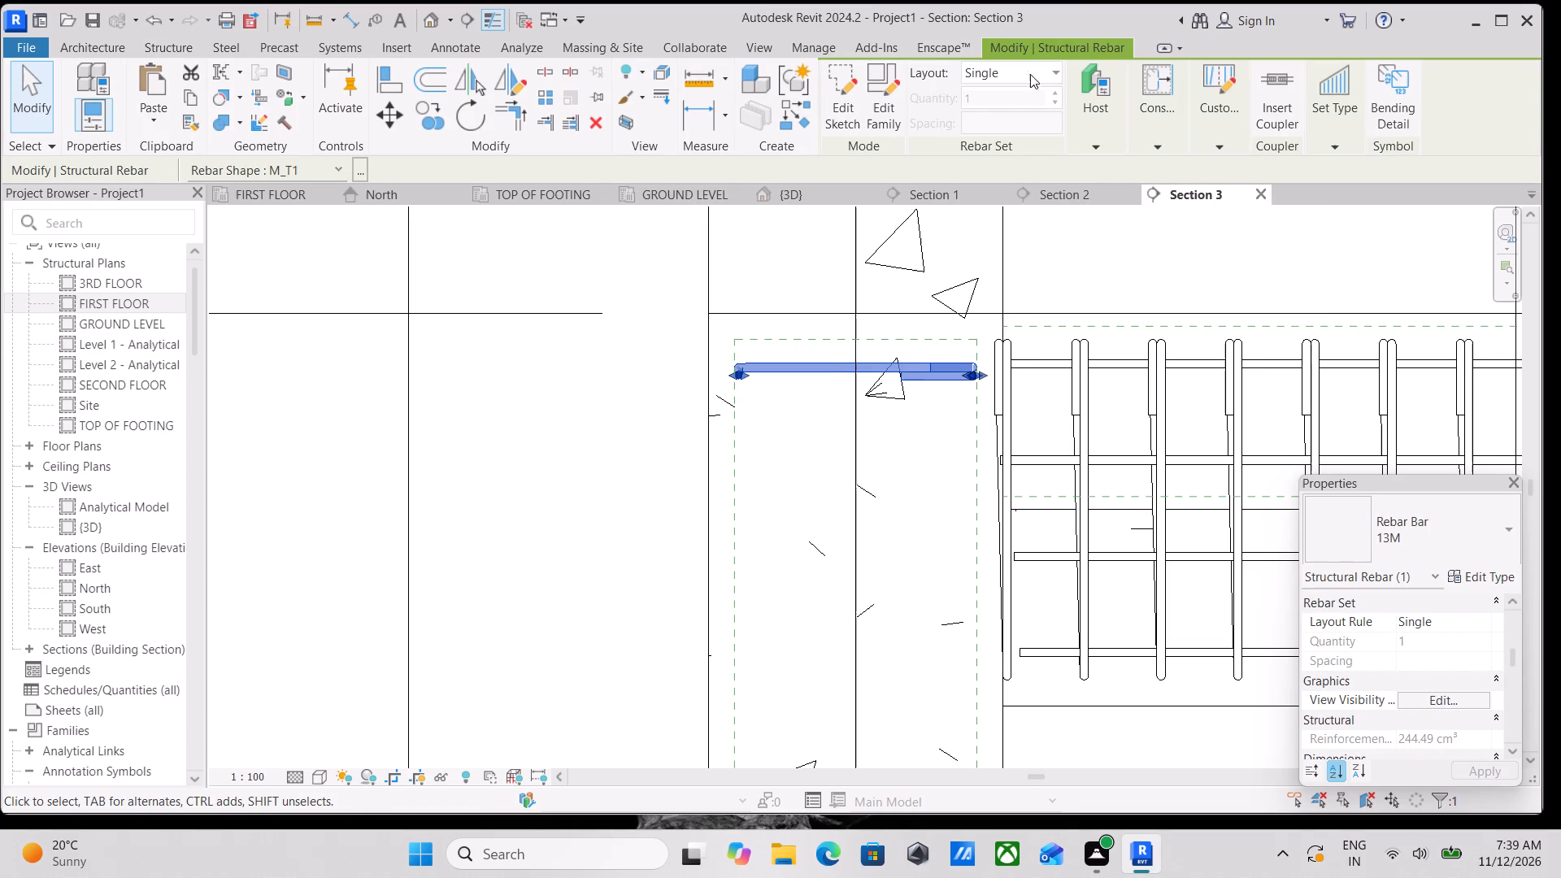
{"action": "double_click", "coordinate": [833, 372]}
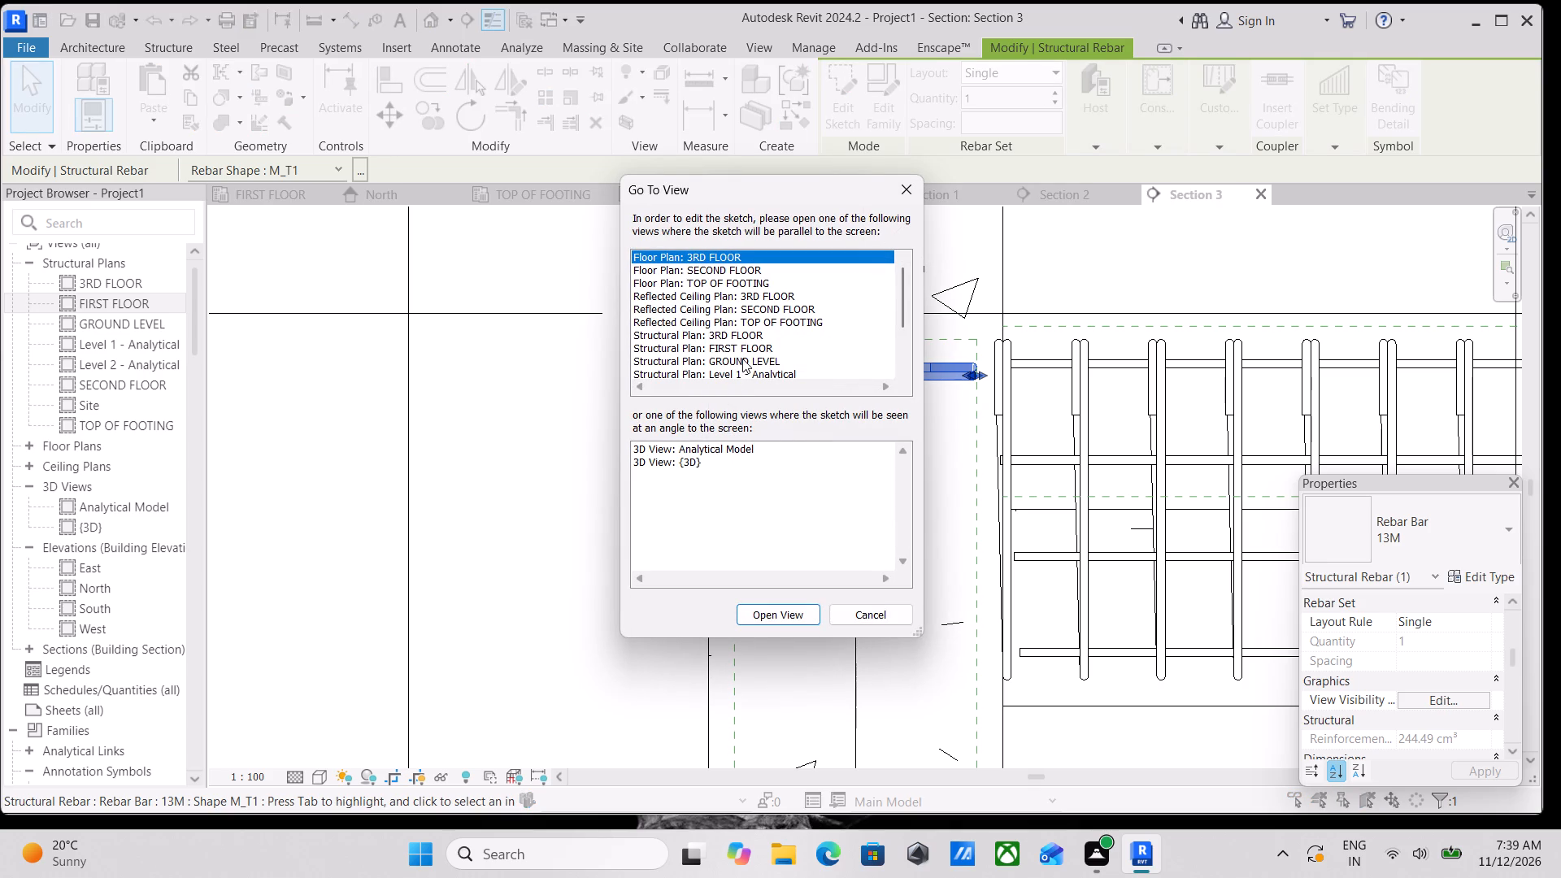
{"action": "scroll", "coordinate": [742, 359], "scroll_direction": "down", "scroll_amount": 1}
{"action": "left_click", "coordinate": [740, 308]}
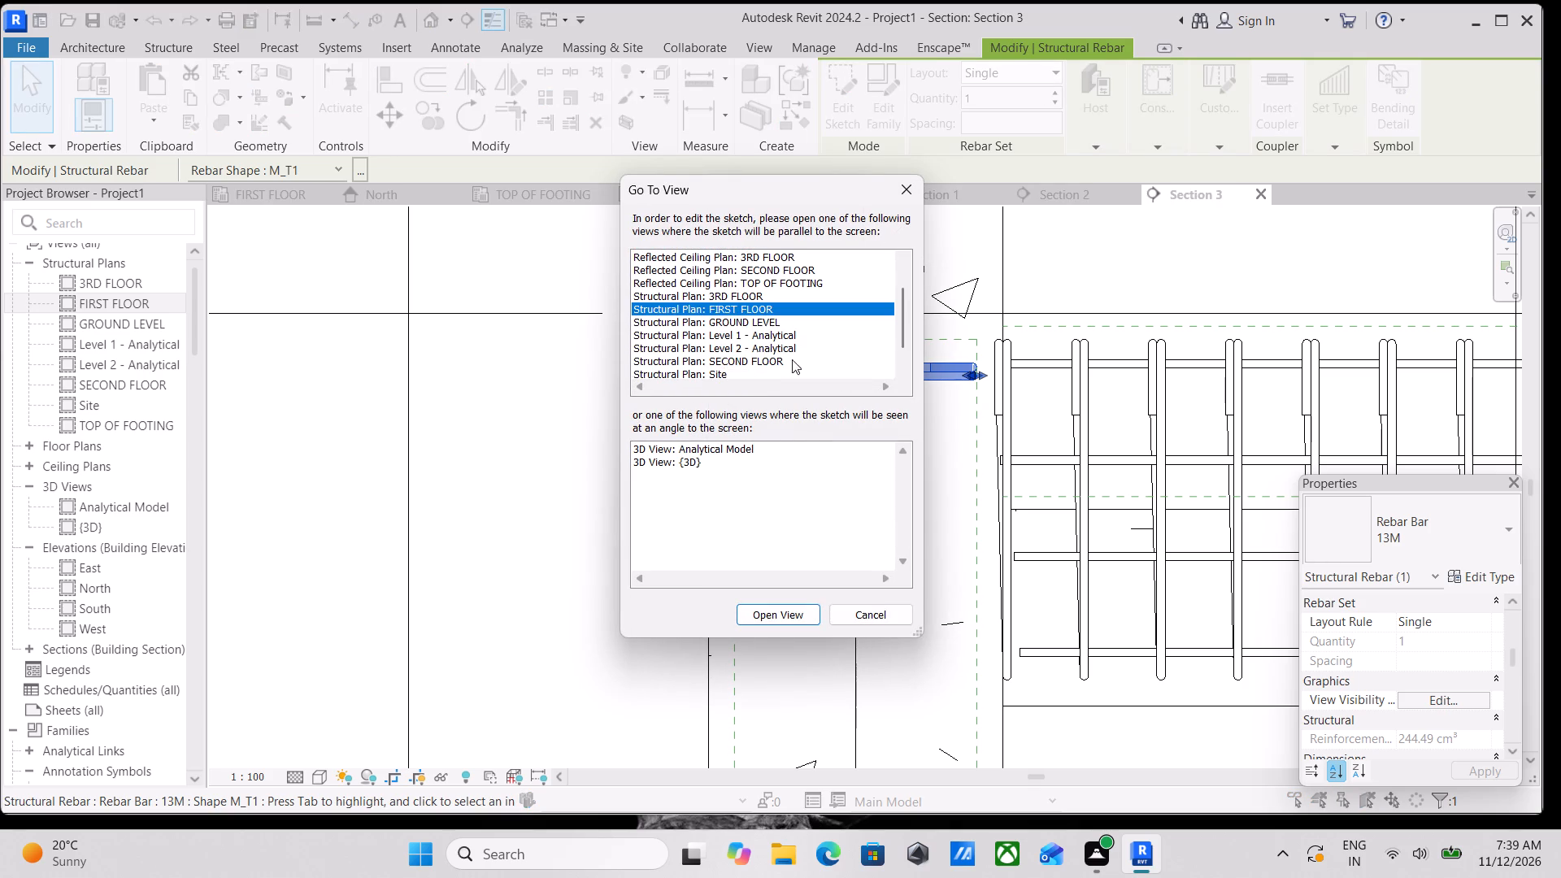
{"action": "left_click", "coordinate": [761, 609]}
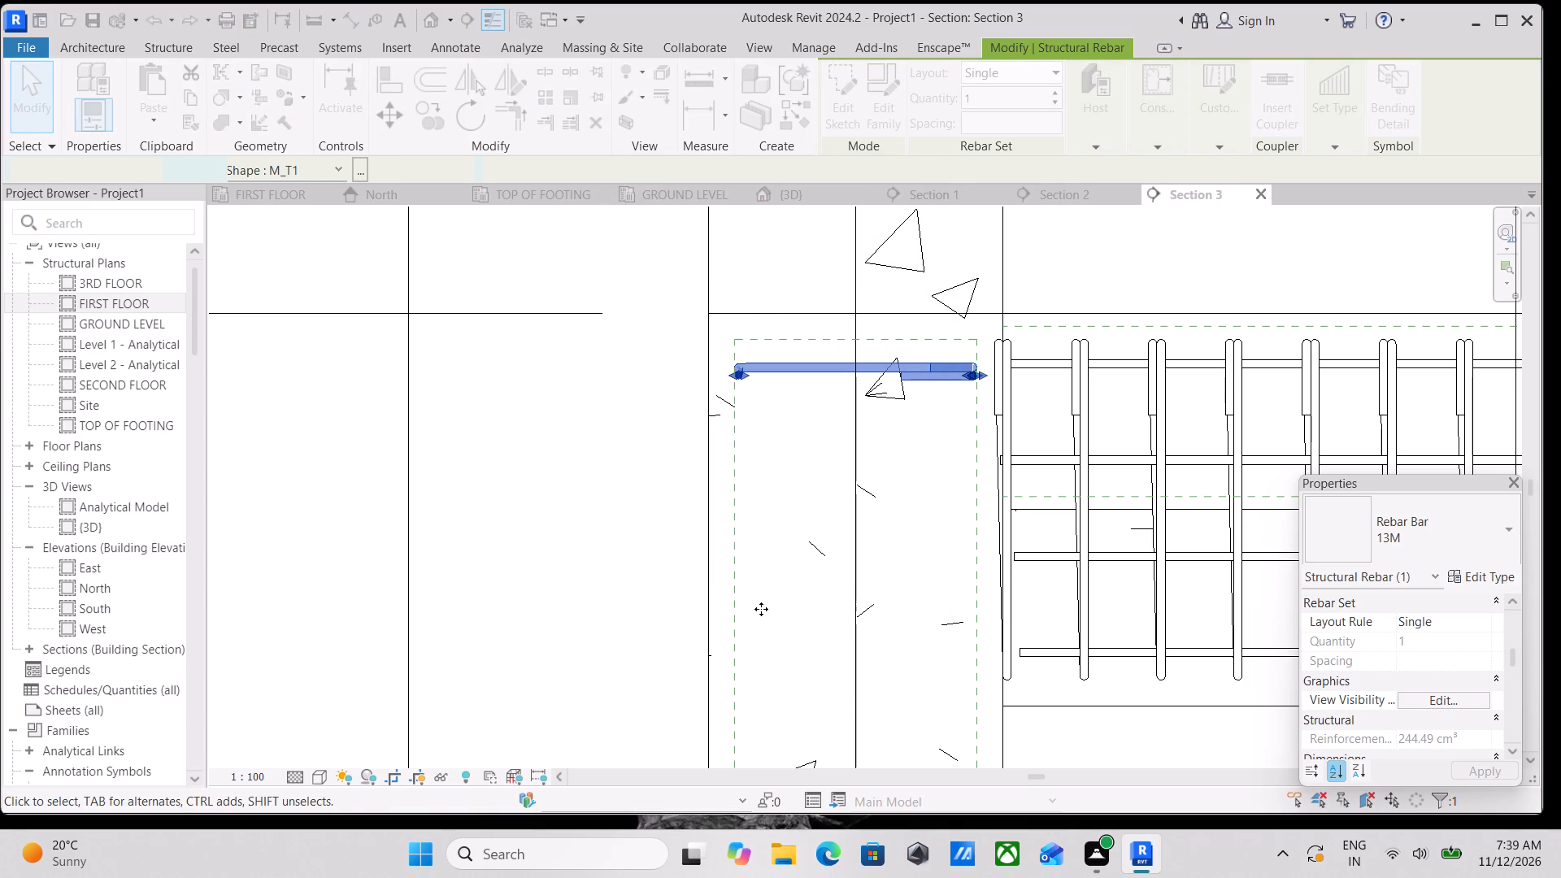
{"action": "scroll", "coordinate": [763, 603], "scroll_direction": "down", "scroll_amount": 6}
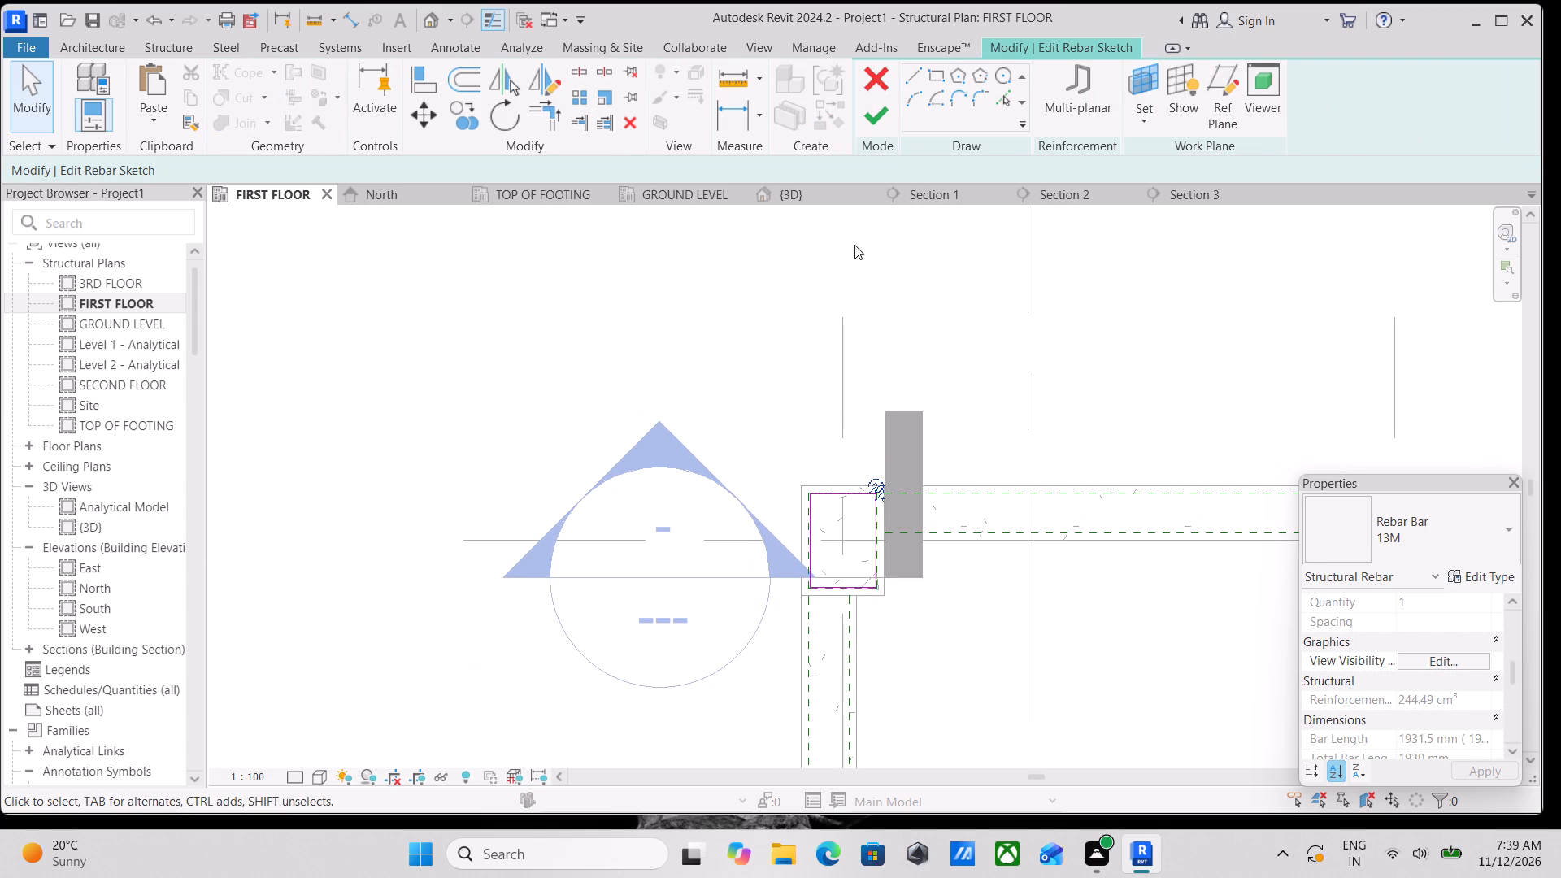
{"action": "left_click", "coordinate": [861, 111]}
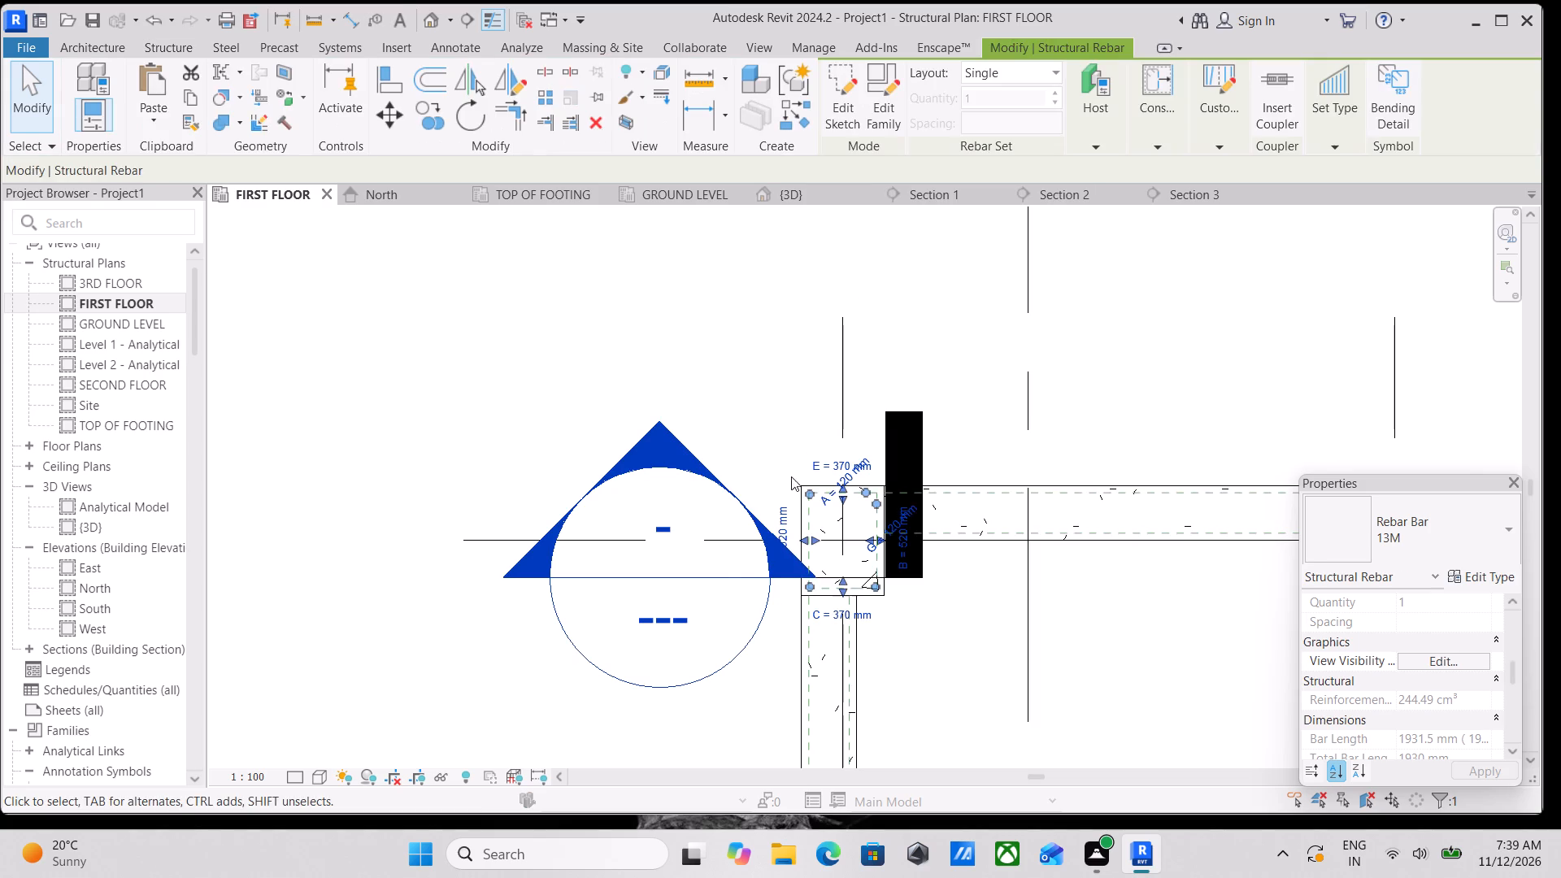
Set the FIRST FLOOR structural plan's visual style to Wireframe.
{"action": "left_click", "coordinate": [314, 785]}
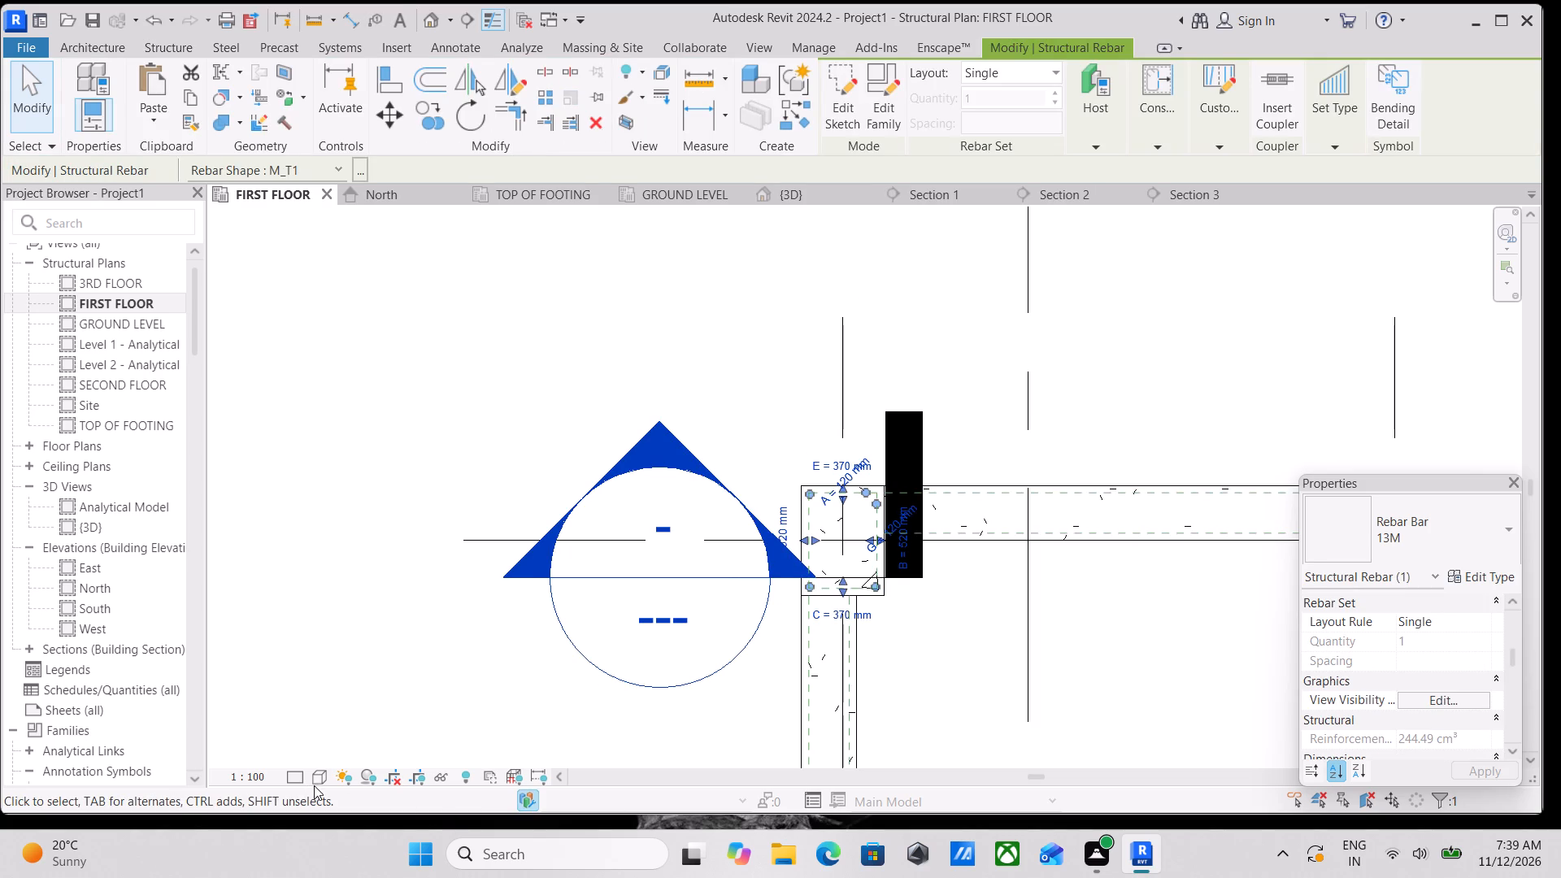
{"action": "left_click", "coordinate": [314, 783]}
{"action": "left_click", "coordinate": [335, 645]}
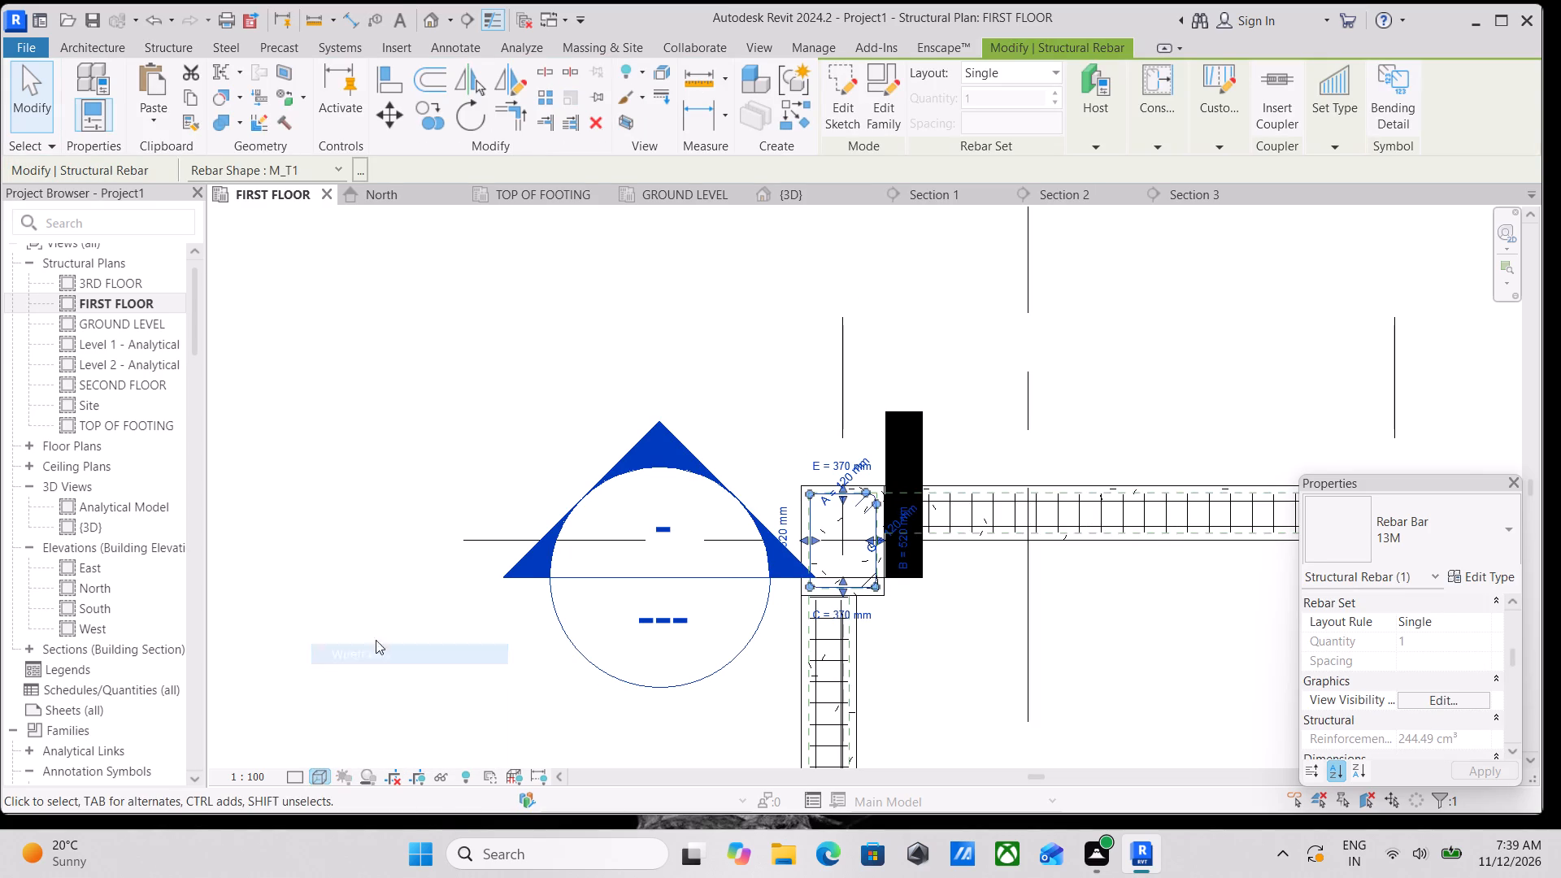
Examine the M_T1 tie's outline and corner hooks within the corner column in the FIRST FLOOR plan.
{"action": "scroll", "coordinate": [763, 537], "scroll_direction": "up", "scroll_amount": 4}
{"action": "middle_click_drag", "start_coordinate": [823, 555], "coordinate": [763, 576]}
{"action": "scroll", "coordinate": [763, 576], "scroll_direction": "up", "scroll_amount": 1}
{"action": "scroll", "coordinate": [827, 530], "scroll_direction": "up", "scroll_amount": 3}
{"action": "scroll", "coordinate": [927, 251], "scroll_direction": "up", "scroll_amount": 3}
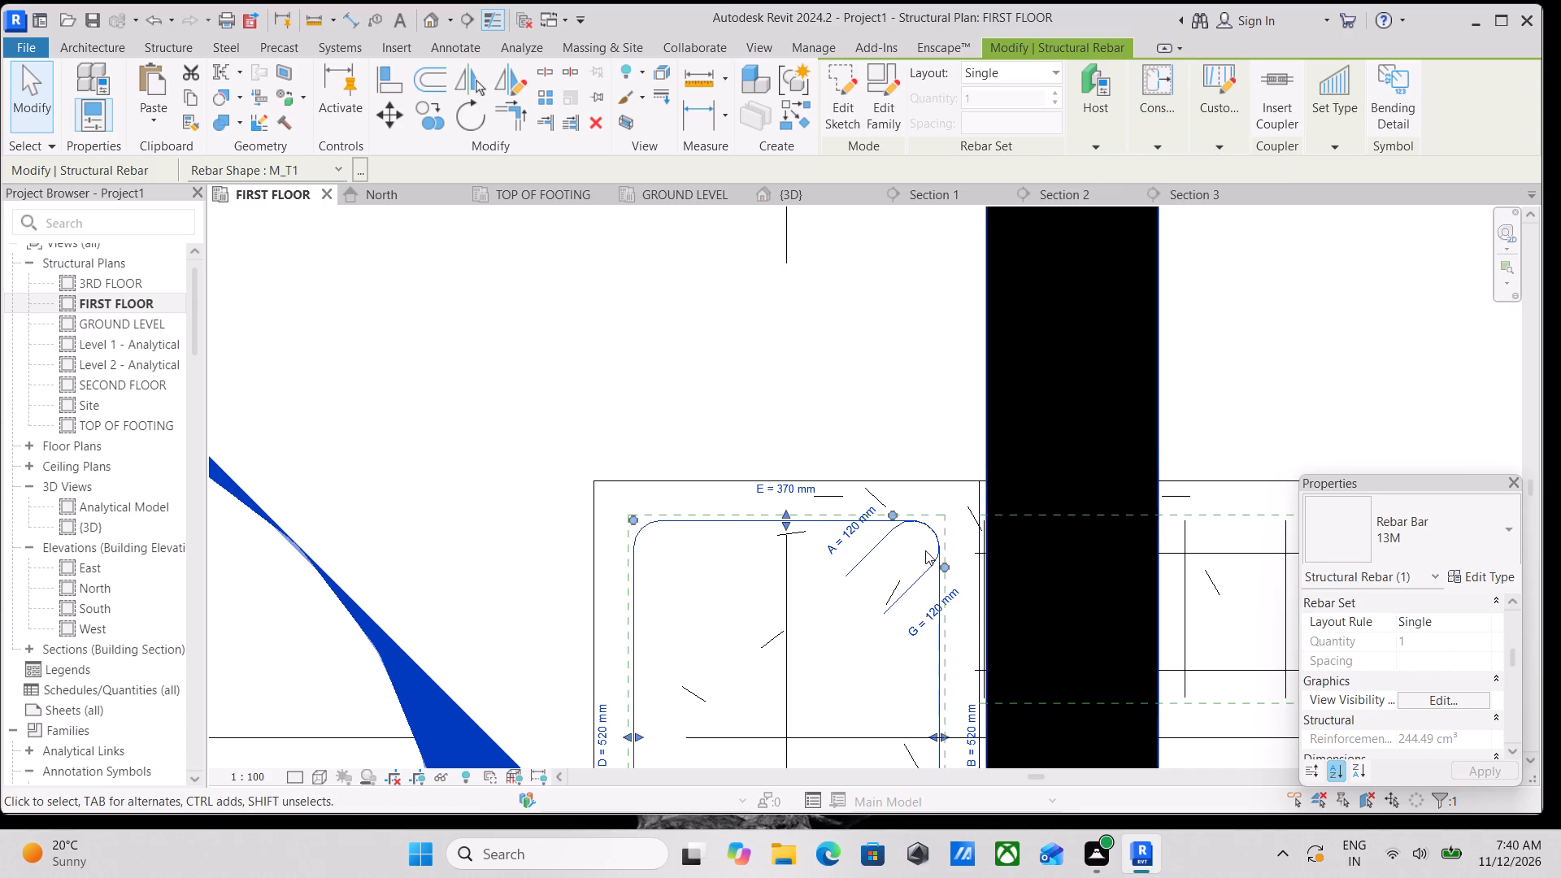
{"action": "middle_click_drag", "start_coordinate": [810, 559], "coordinate": [799, 400]}
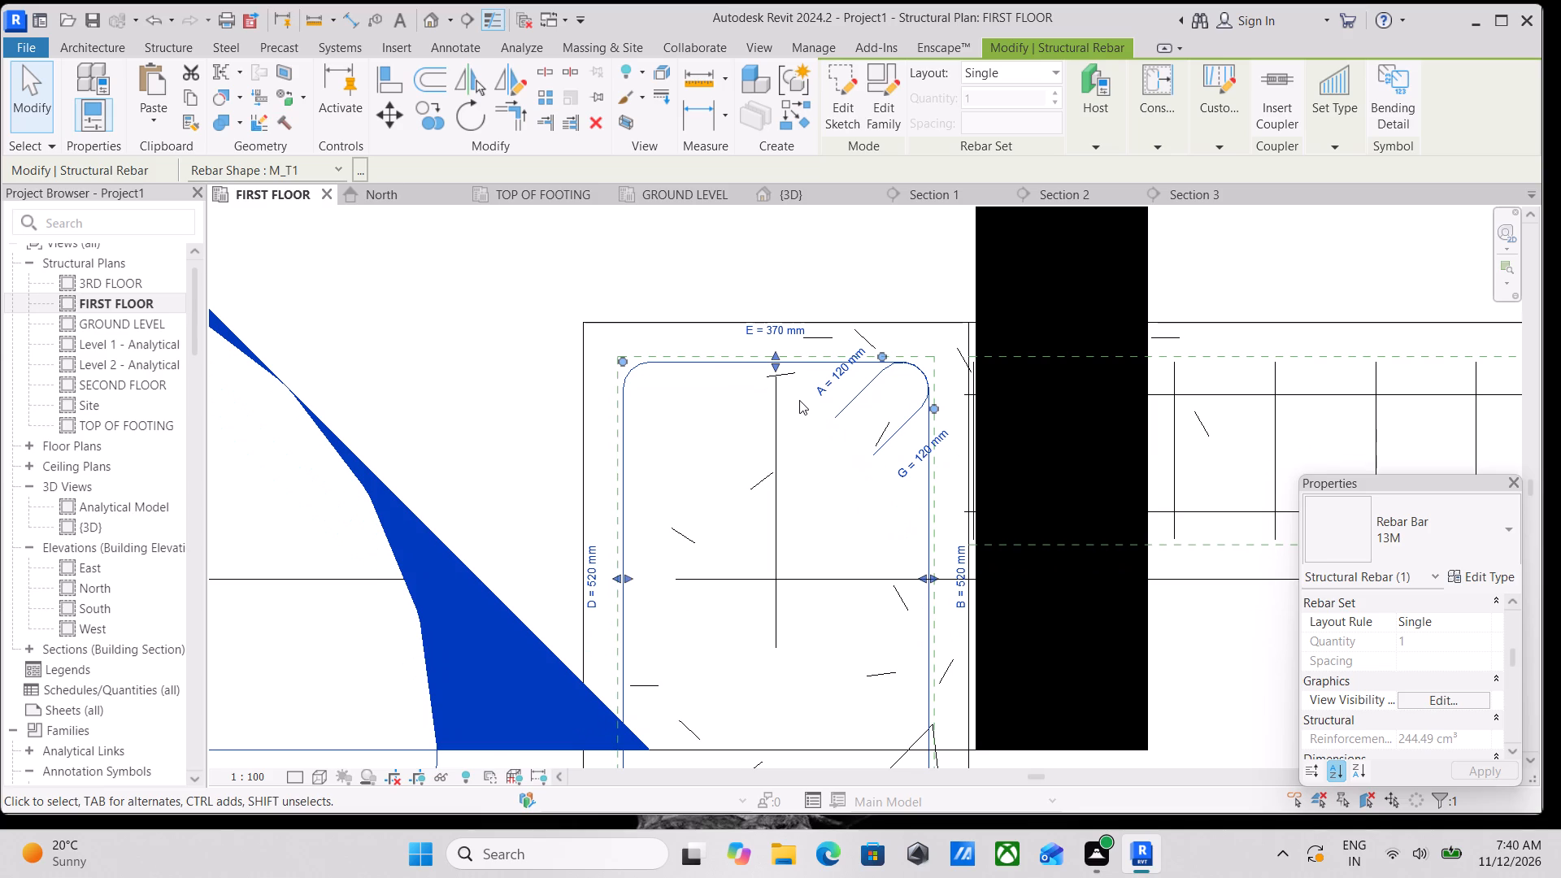
{"action": "scroll", "coordinate": [799, 402], "scroll_direction": "up", "scroll_amount": 2}
{"action": "middle_click_drag", "start_coordinate": [799, 402], "coordinate": [663, 427]}
{"action": "scroll", "coordinate": [707, 422], "scroll_direction": "up", "scroll_amount": 1}
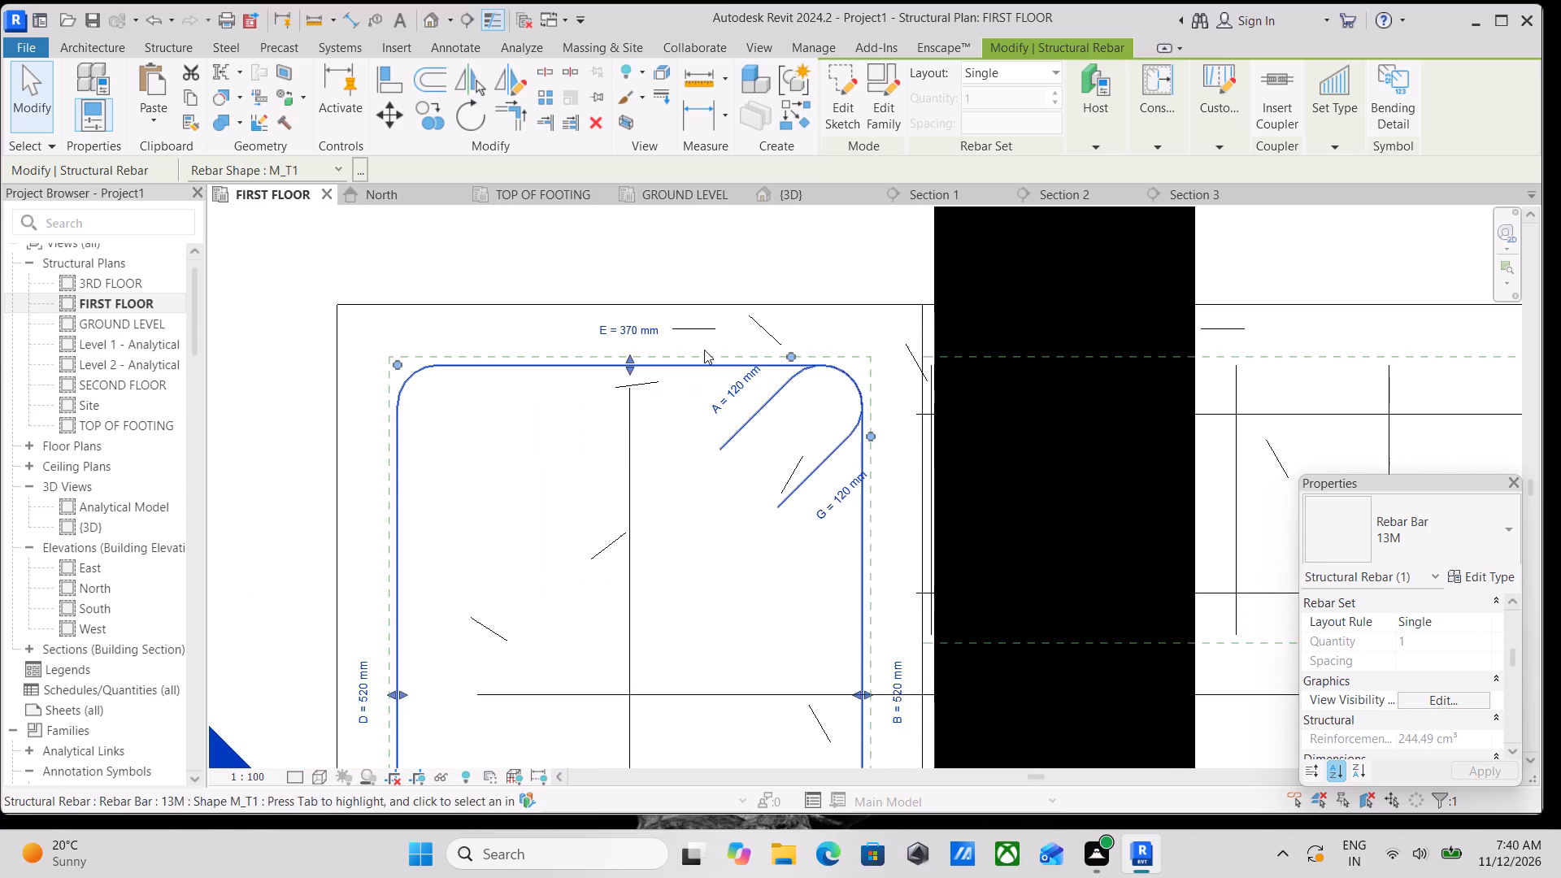
Open Section 3 and examine the column's M_T1 tie beside the adjoining beam's stirrups.
{"action": "left_click", "coordinate": [1065, 186]}
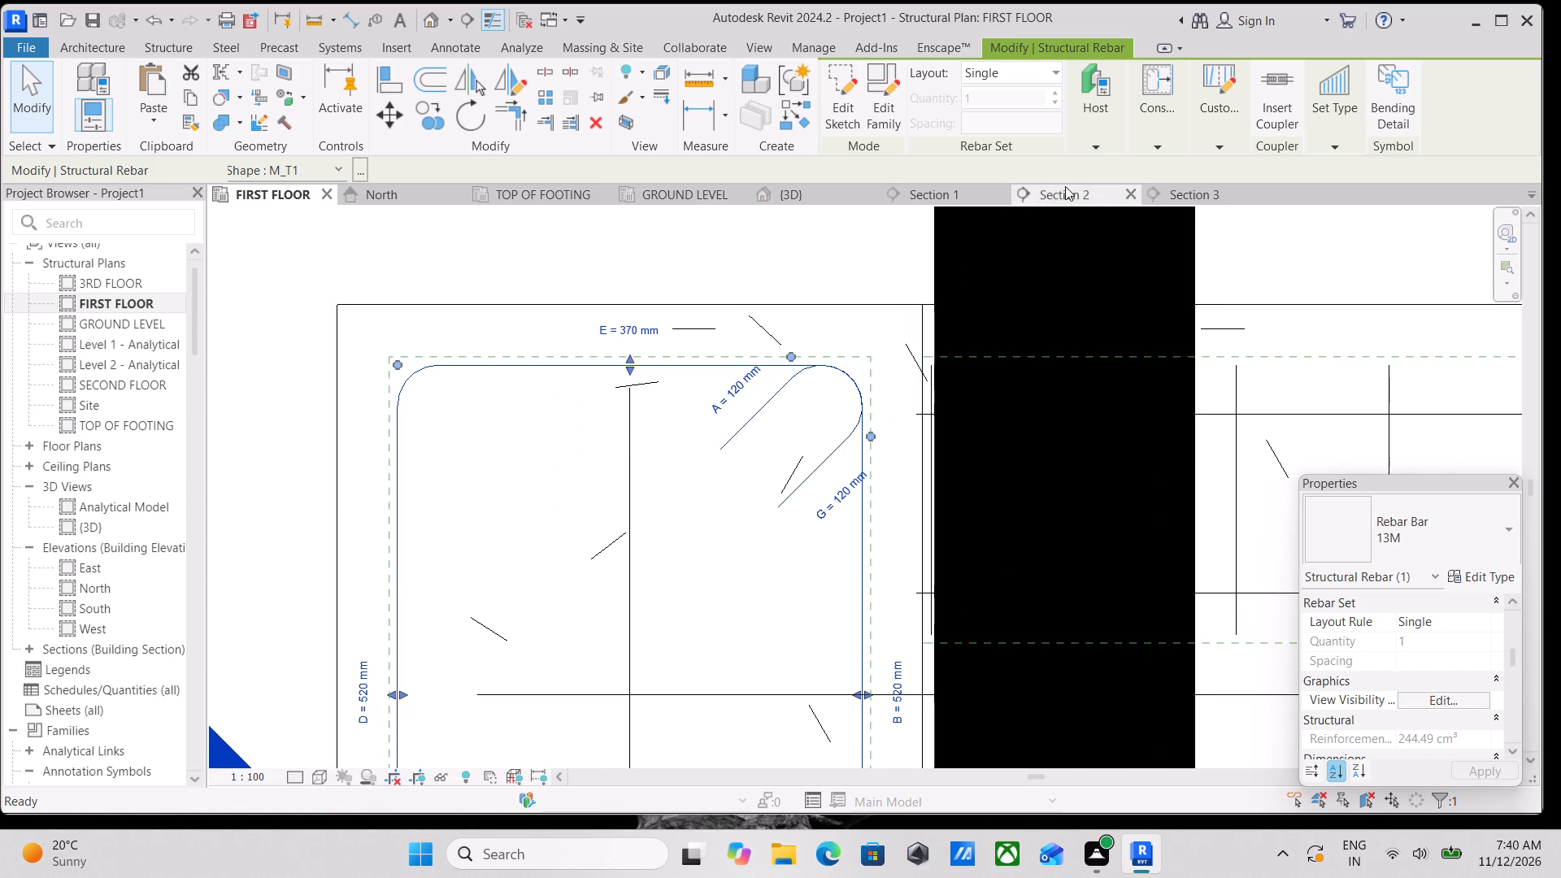
{"action": "left_click", "coordinate": [1169, 198]}
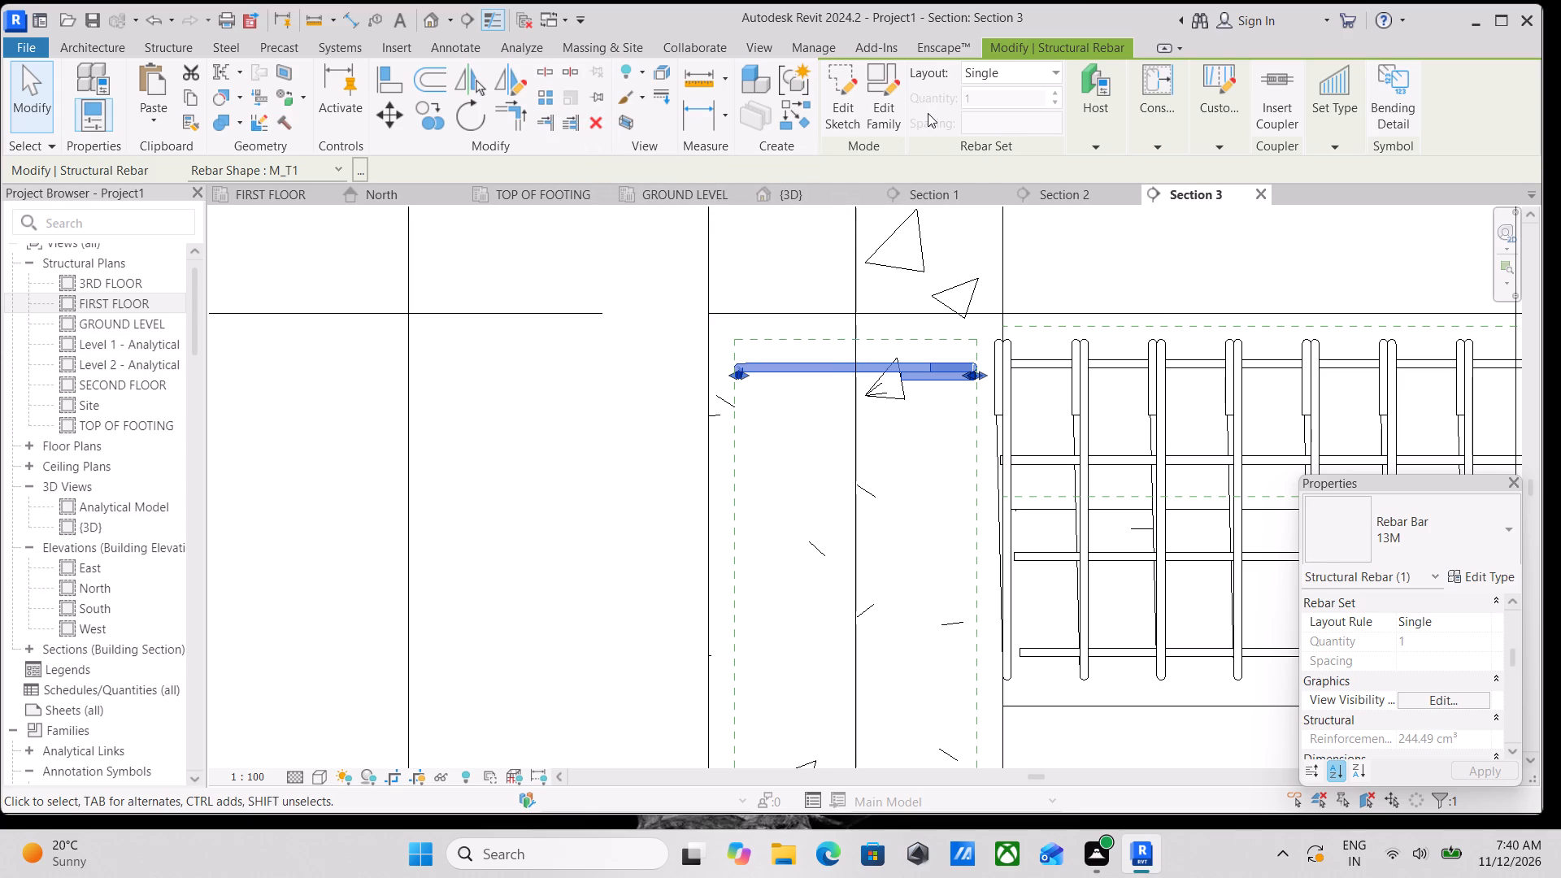
{"action": "middle_click_drag", "start_coordinate": [798, 405], "coordinate": [707, 406]}
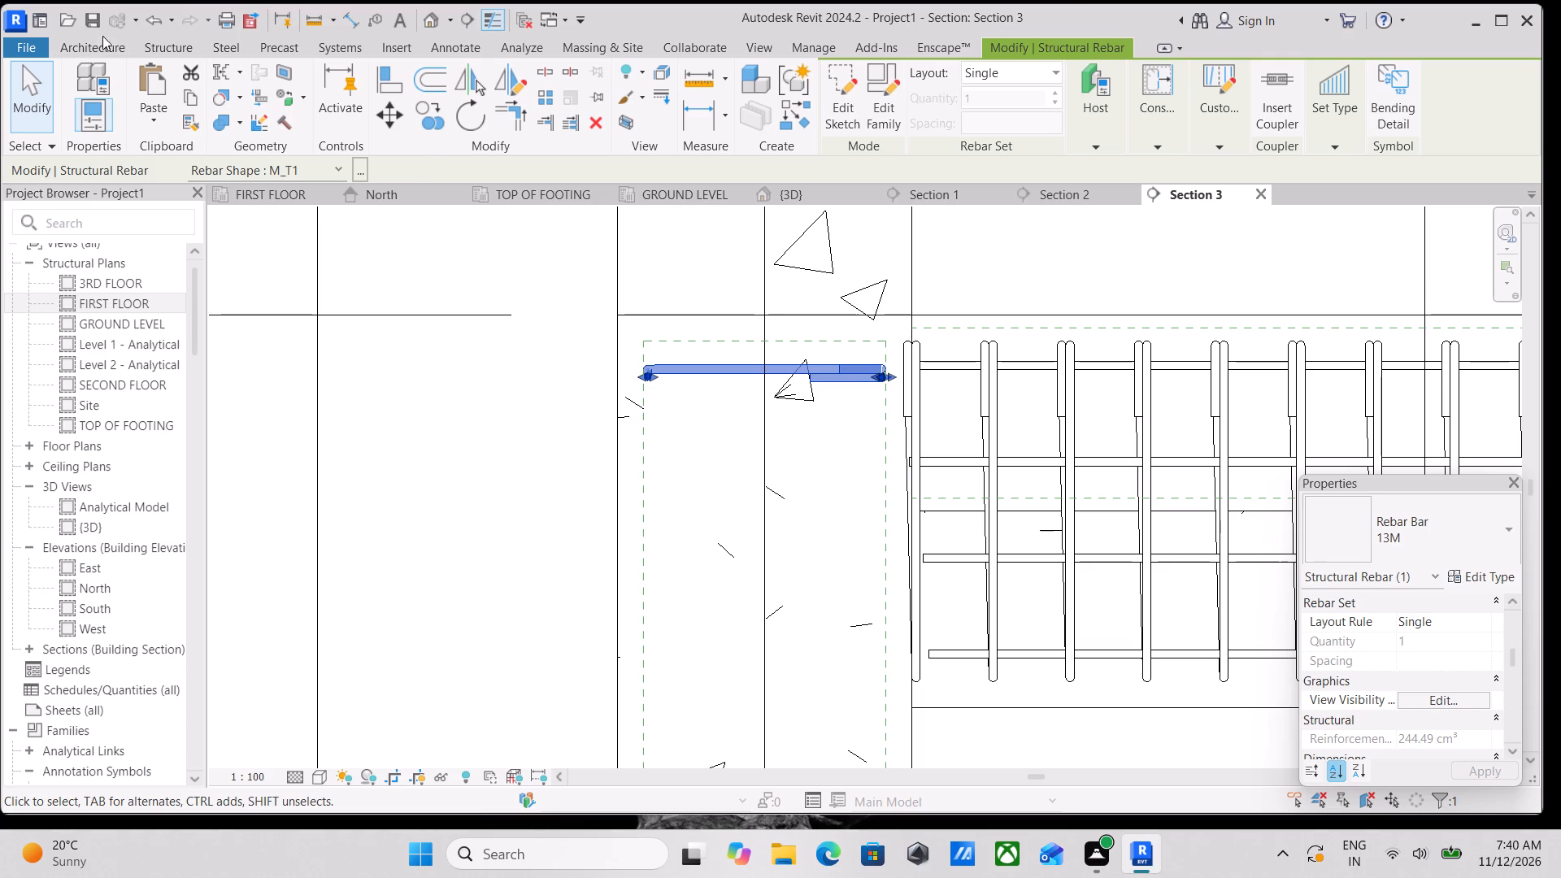
{"action": "left_click", "coordinate": [152, 45]}
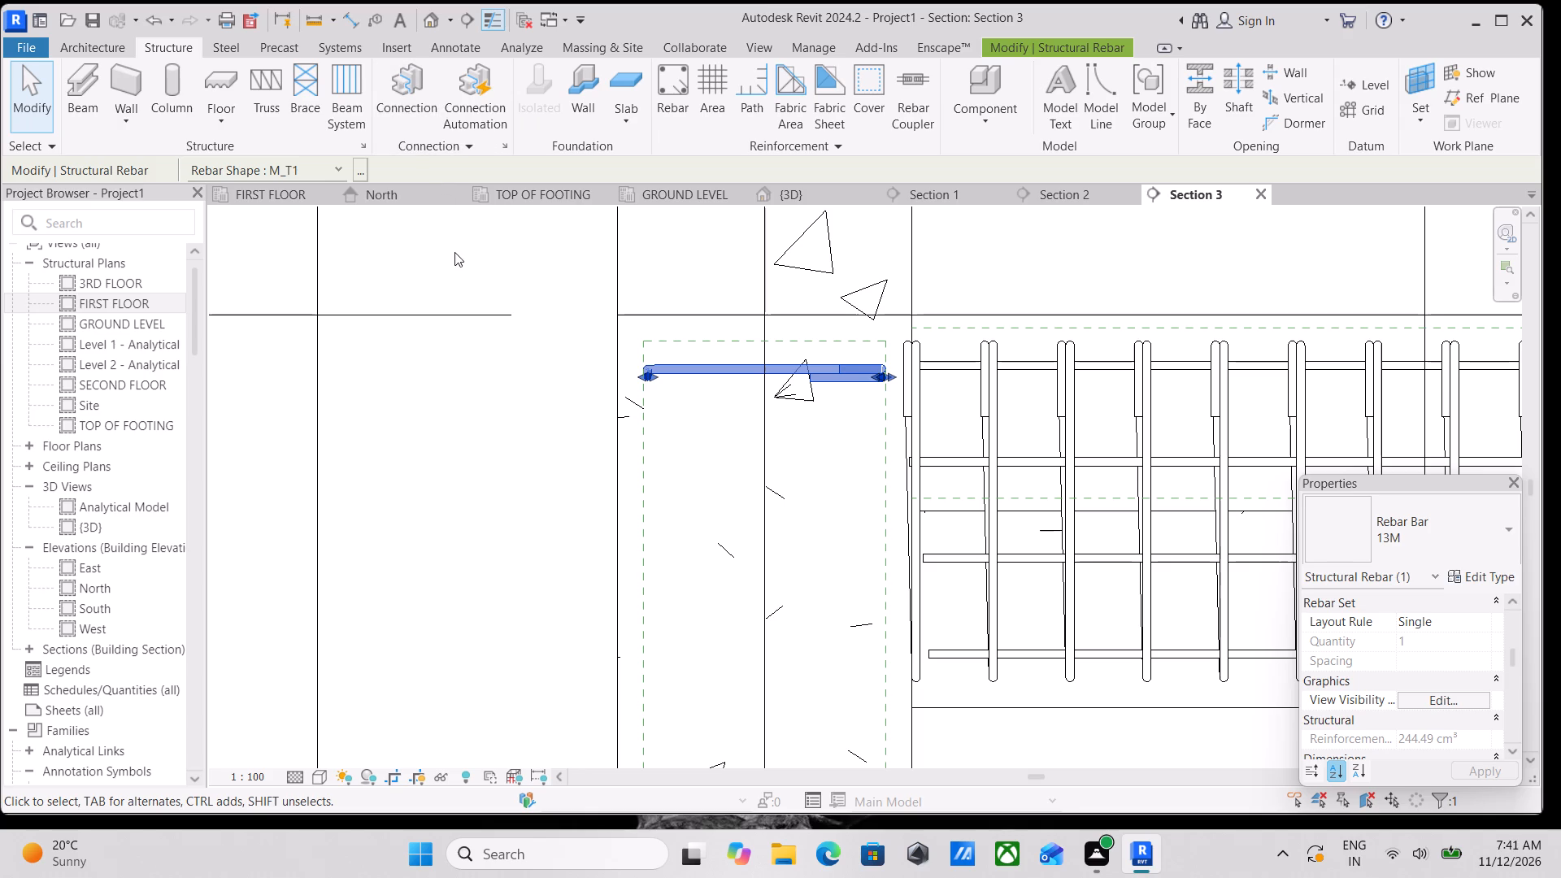
{"action": "scroll", "coordinate": [694, 218], "scroll_direction": "up", "scroll_amount": 2}
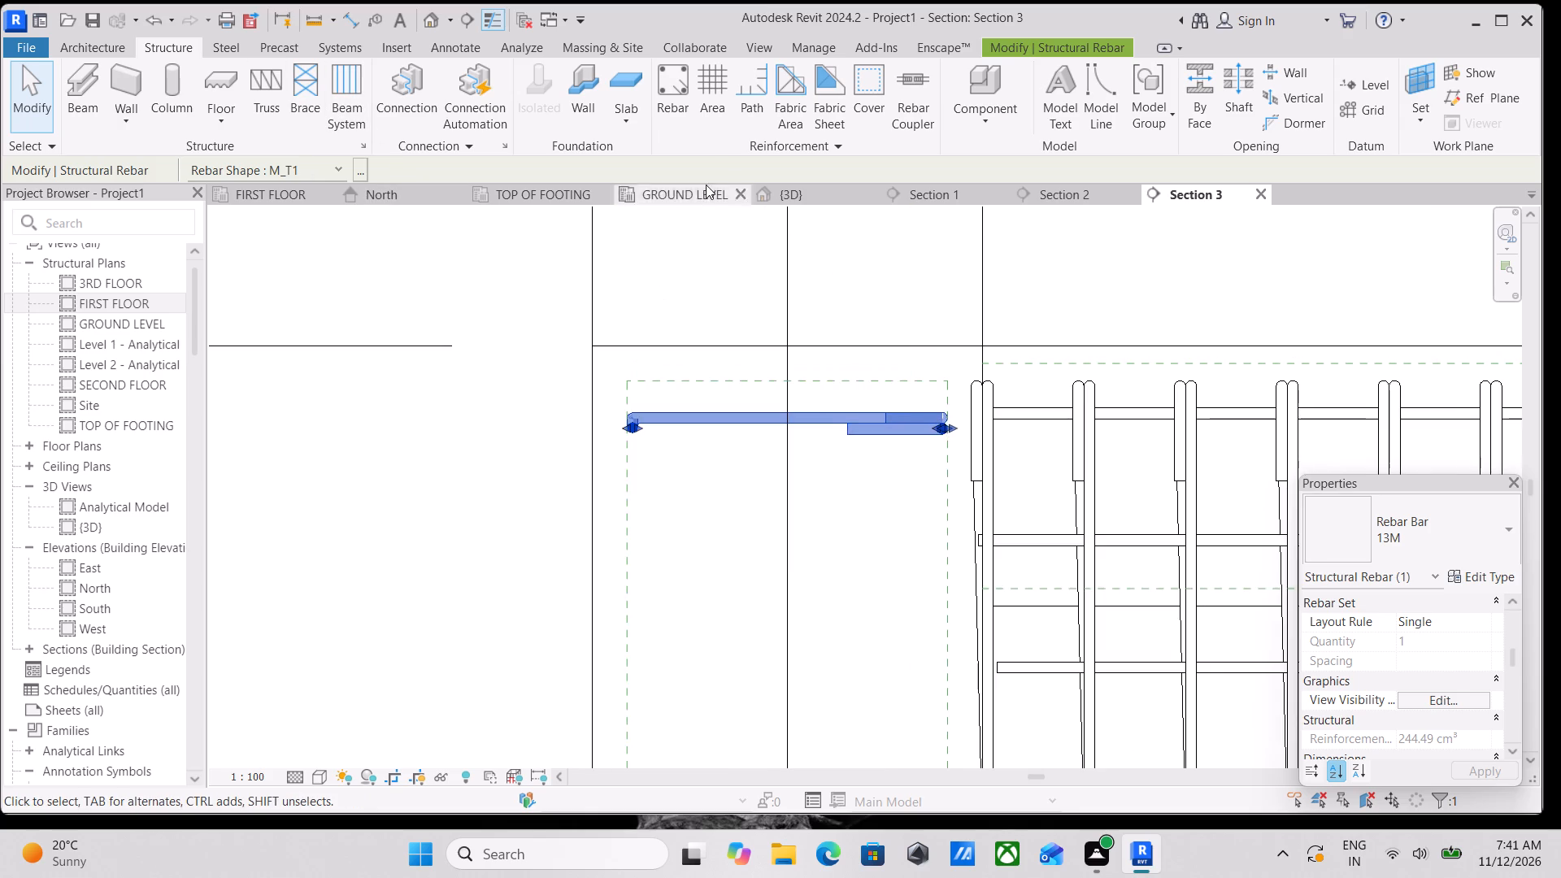
{"action": "scroll", "coordinate": [719, 328], "scroll_direction": "up", "scroll_amount": 3}
{"action": "middle_click_drag", "start_coordinate": [711, 335], "coordinate": [653, 350]}
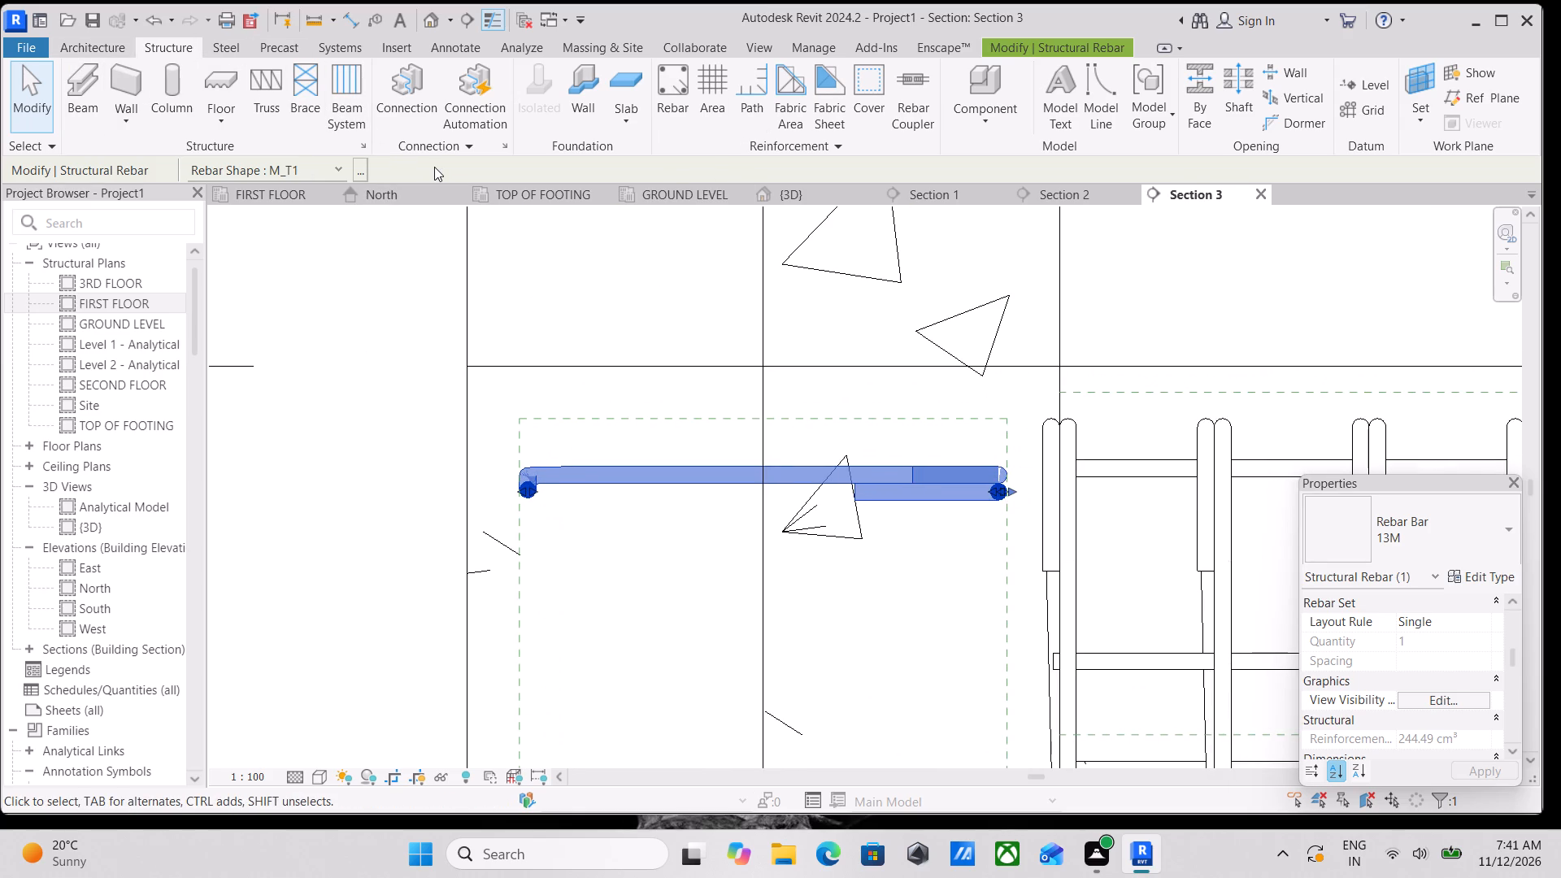
{"action": "scroll", "coordinate": [438, 252], "scroll_direction": "down", "scroll_amount": 2}
{"action": "scroll", "coordinate": [611, 379], "scroll_direction": "down", "scroll_amount": 3}
{"action": "middle_click_drag", "start_coordinate": [611, 379], "coordinate": [707, 408]}
{"action": "scroll", "coordinate": [695, 398], "scroll_direction": "up", "scroll_amount": 1}
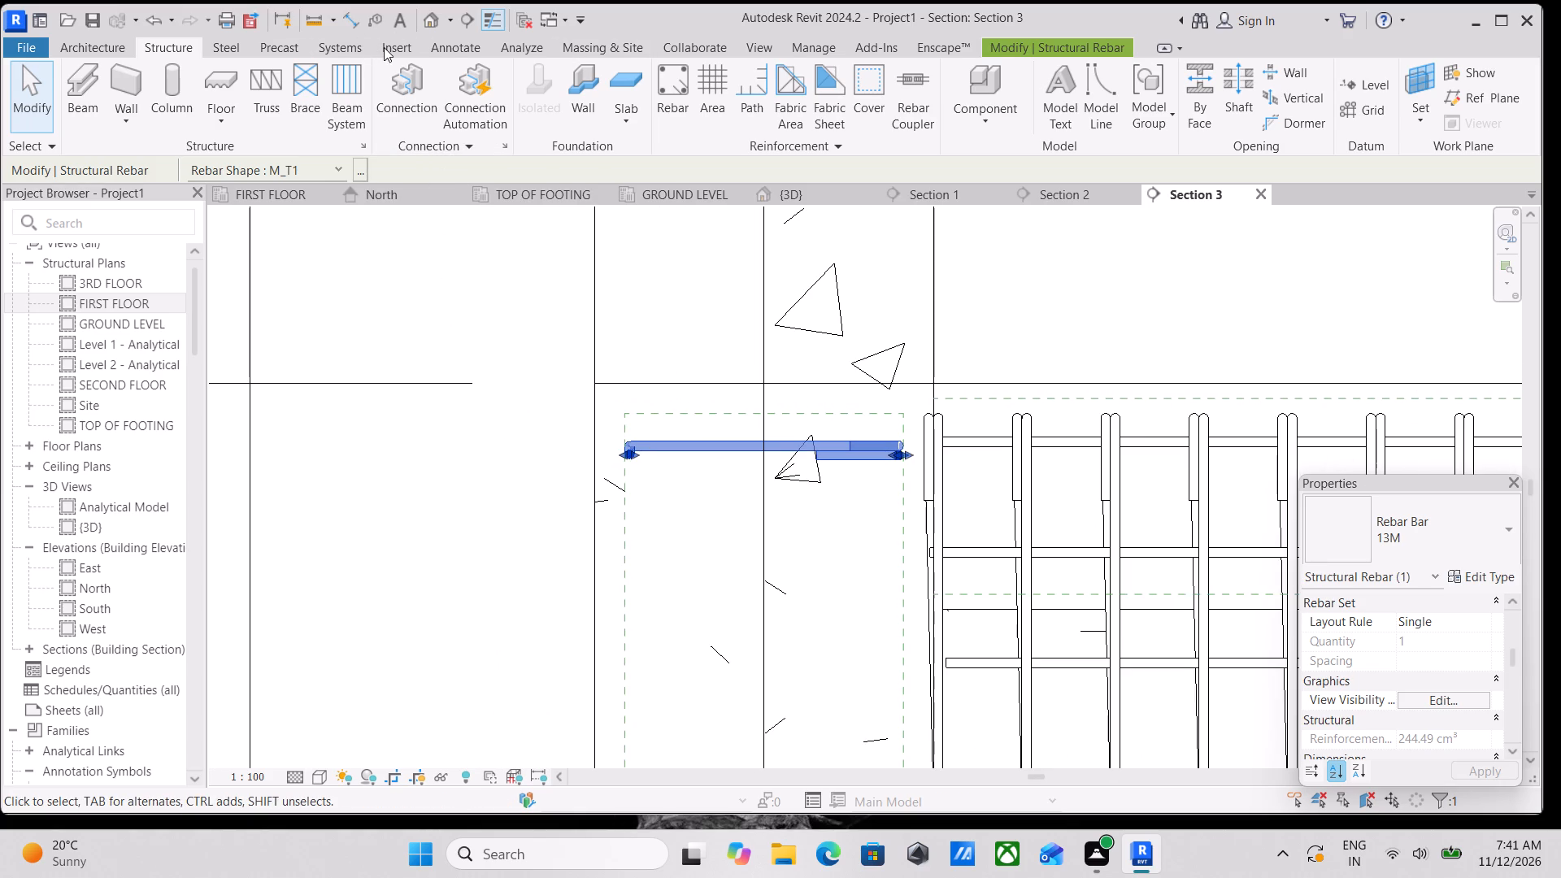
Place a vertical 13M rebar of shape M_00, parallel to the work plane, inside the column near its beam-side face in Section 3.
{"action": "left_click", "coordinate": [384, 47]}
{"action": "left_click", "coordinate": [172, 43]}
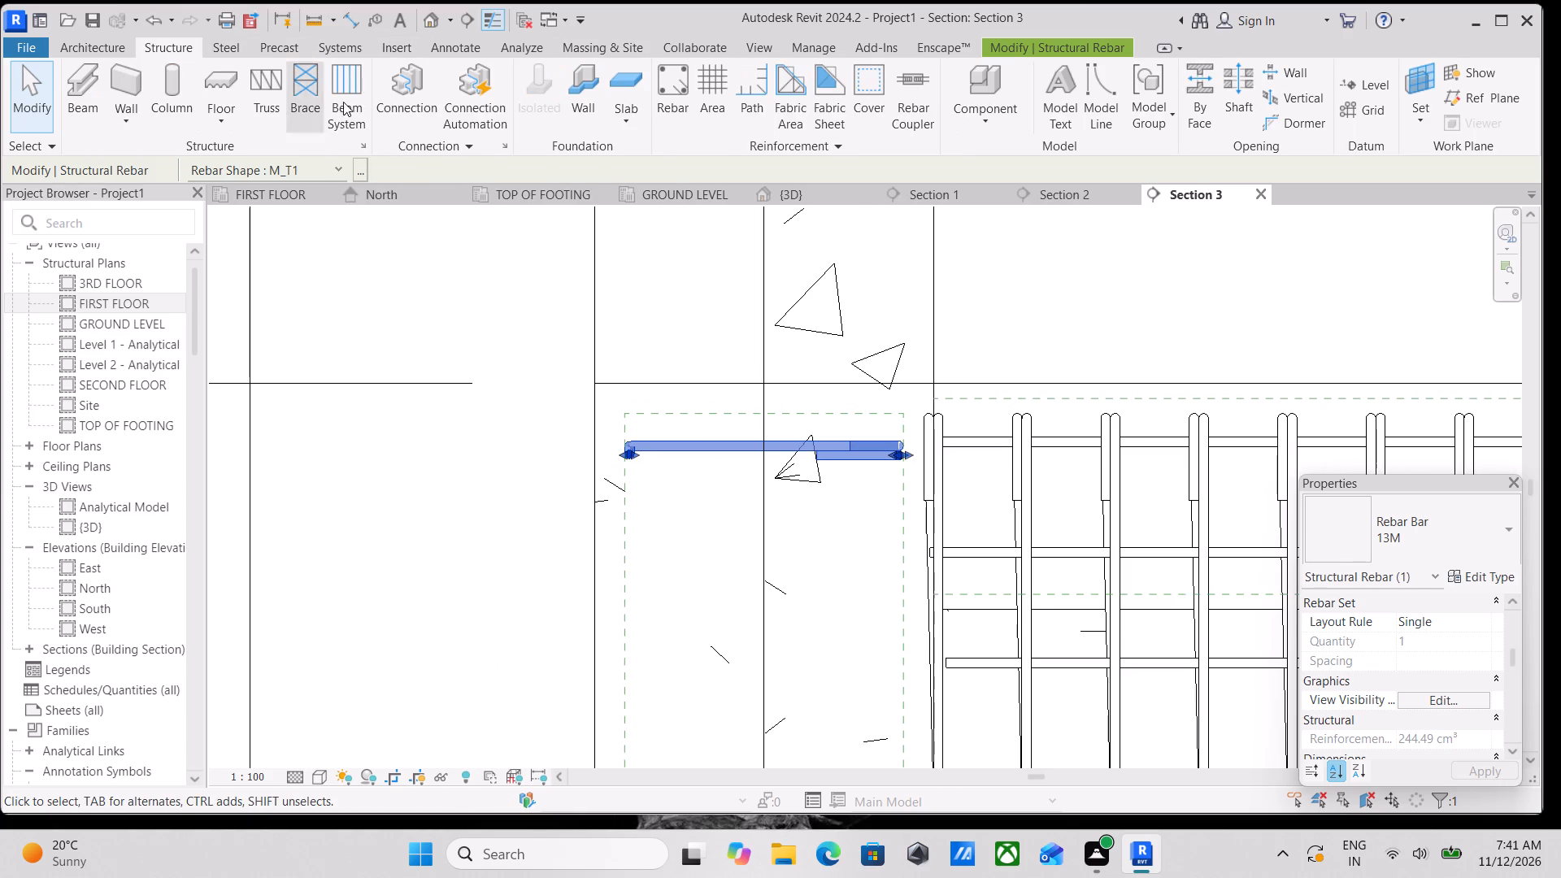
{"action": "left_click", "coordinate": [683, 111]}
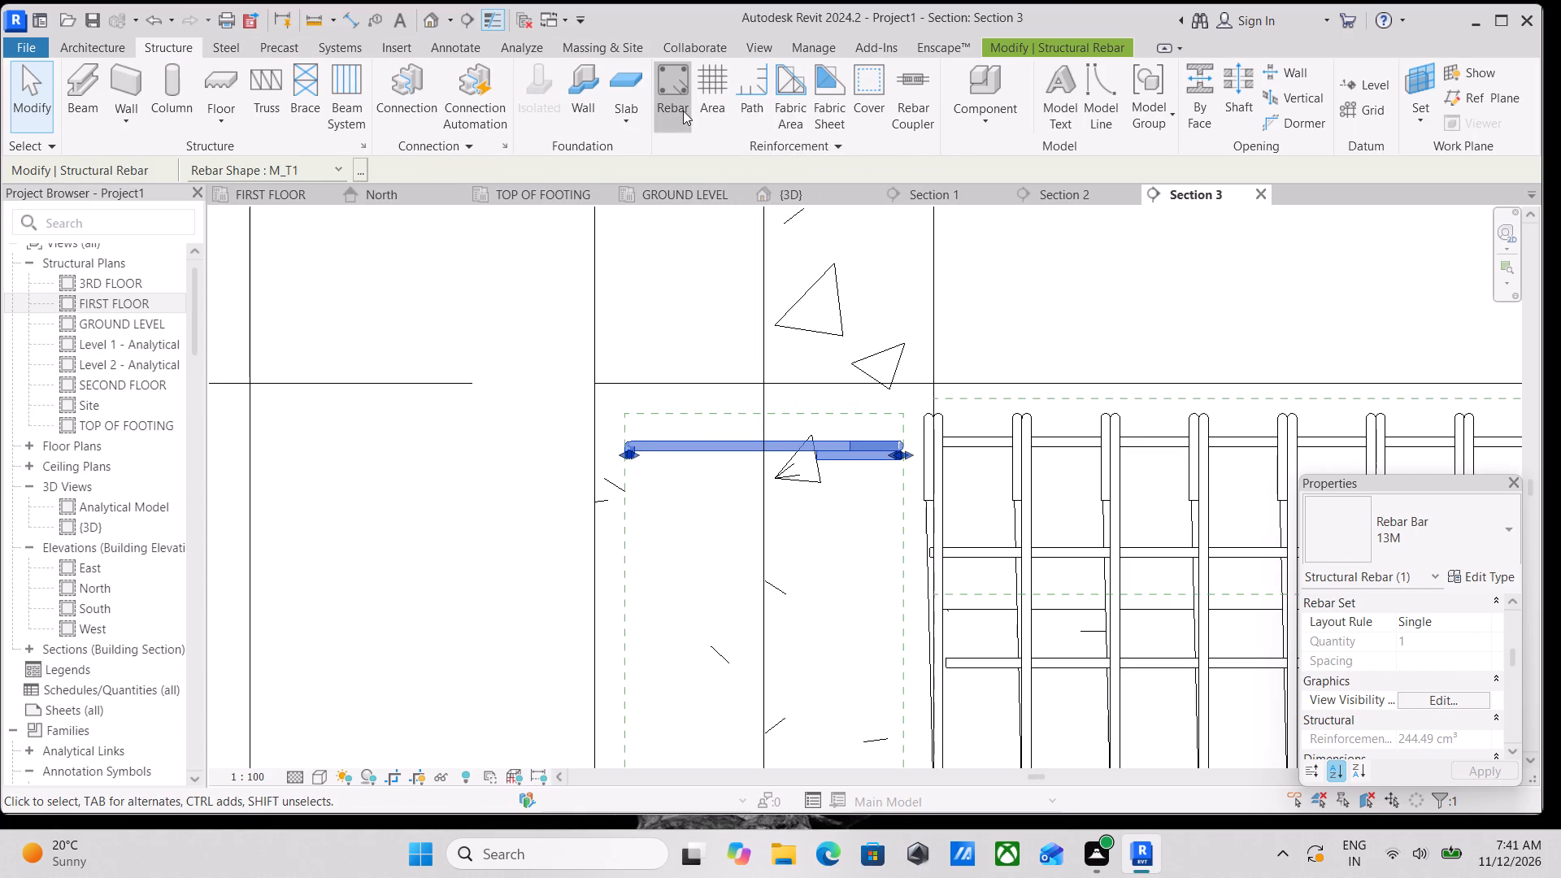
{"action": "scroll", "coordinate": [1318, 472], "scroll_direction": "down", "scroll_amount": 3}
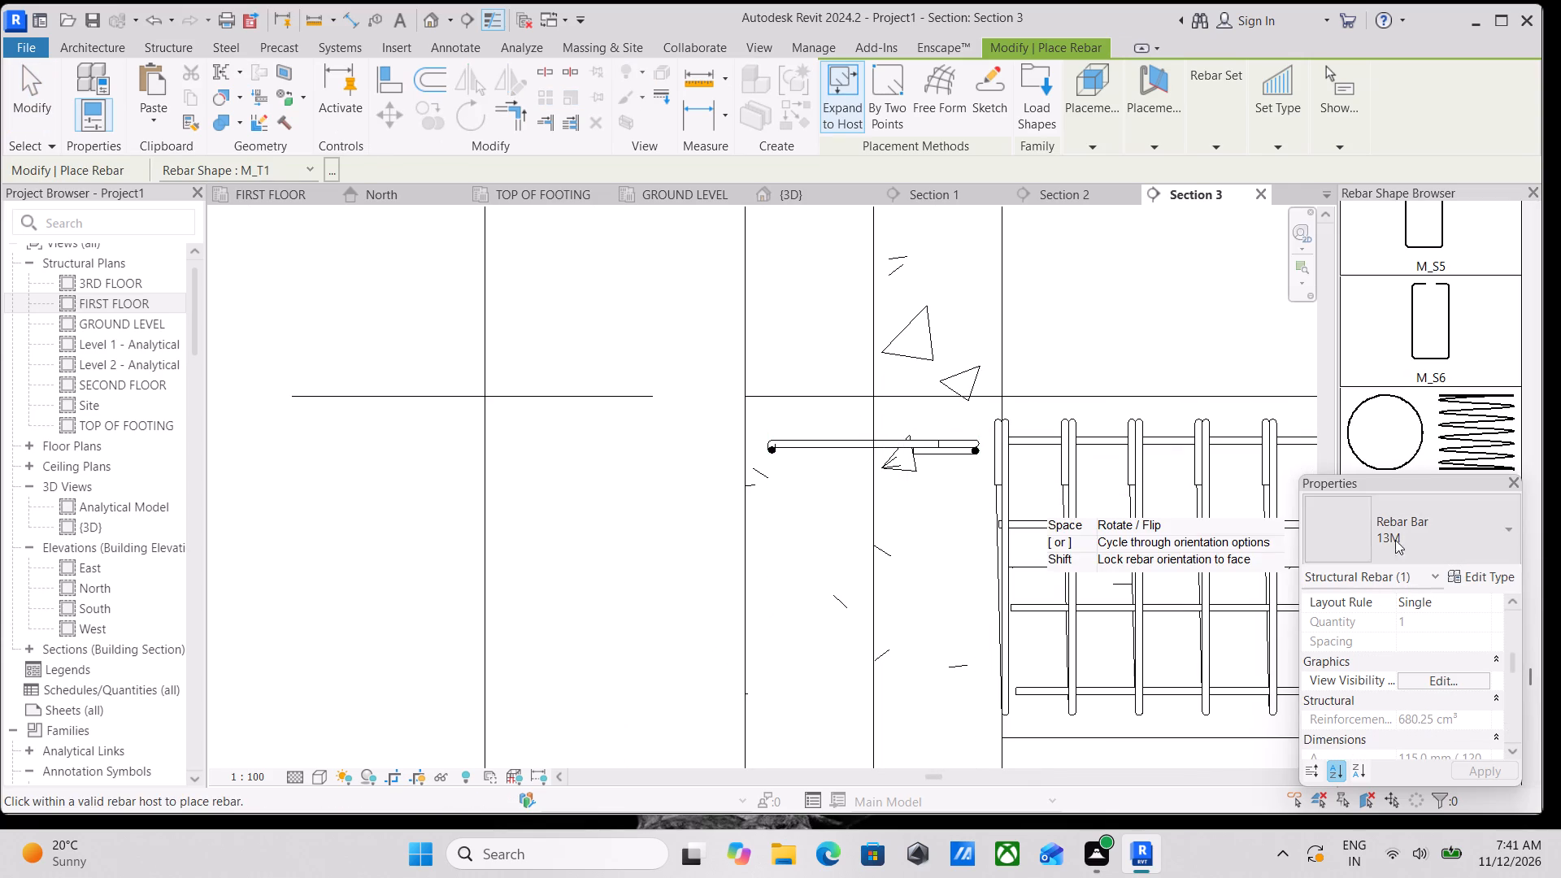
{"action": "scroll", "coordinate": [1401, 353], "scroll_direction": "up", "scroll_amount": 2}
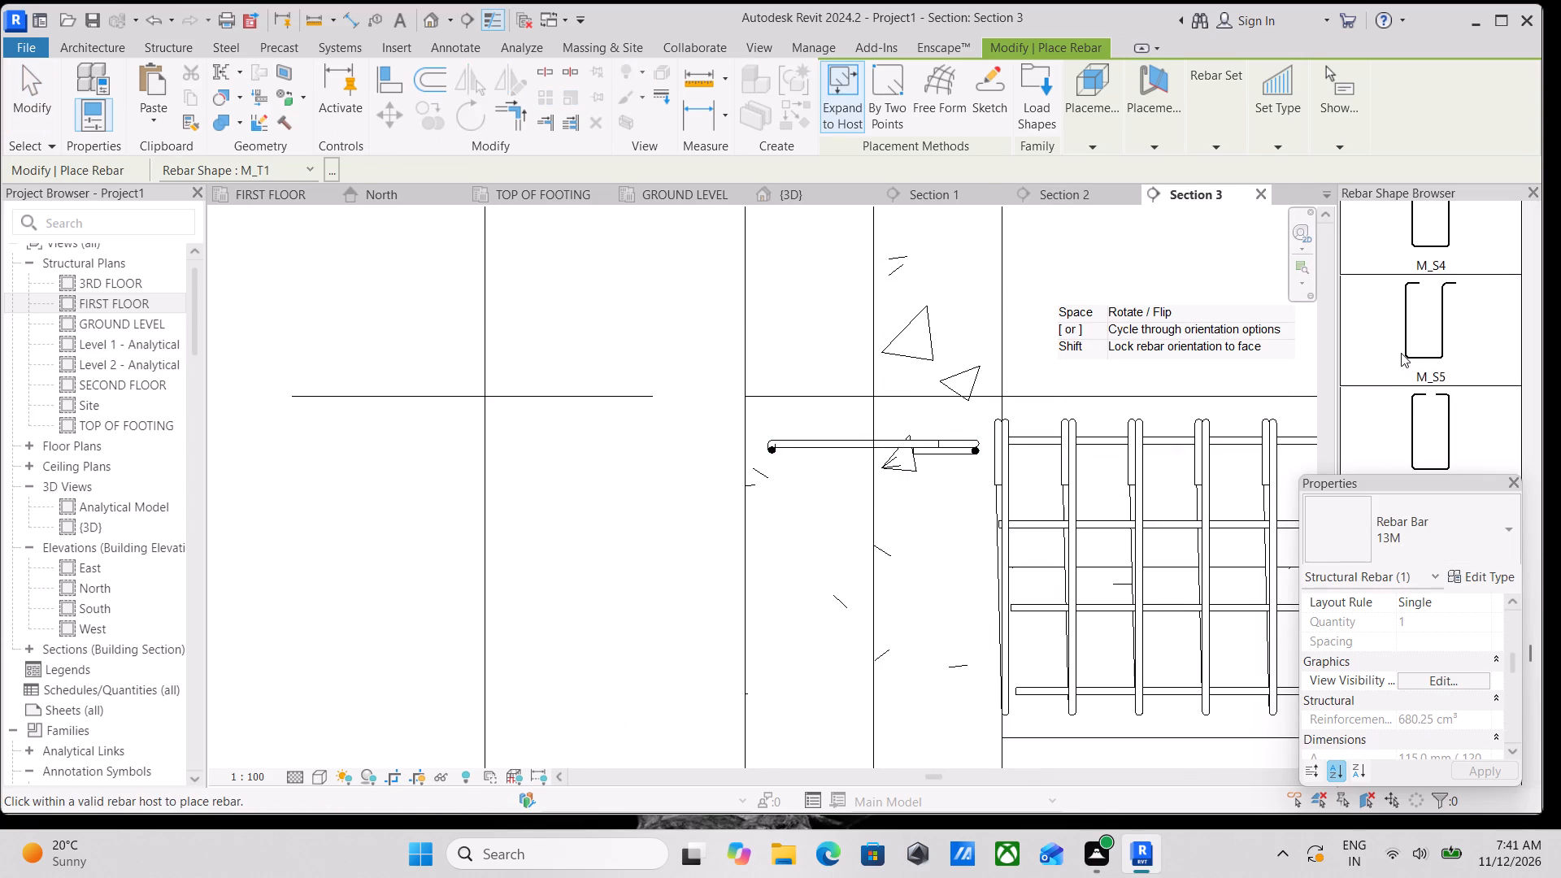
{"action": "scroll", "coordinate": [1401, 353], "scroll_direction": "up", "scroll_amount": 7}
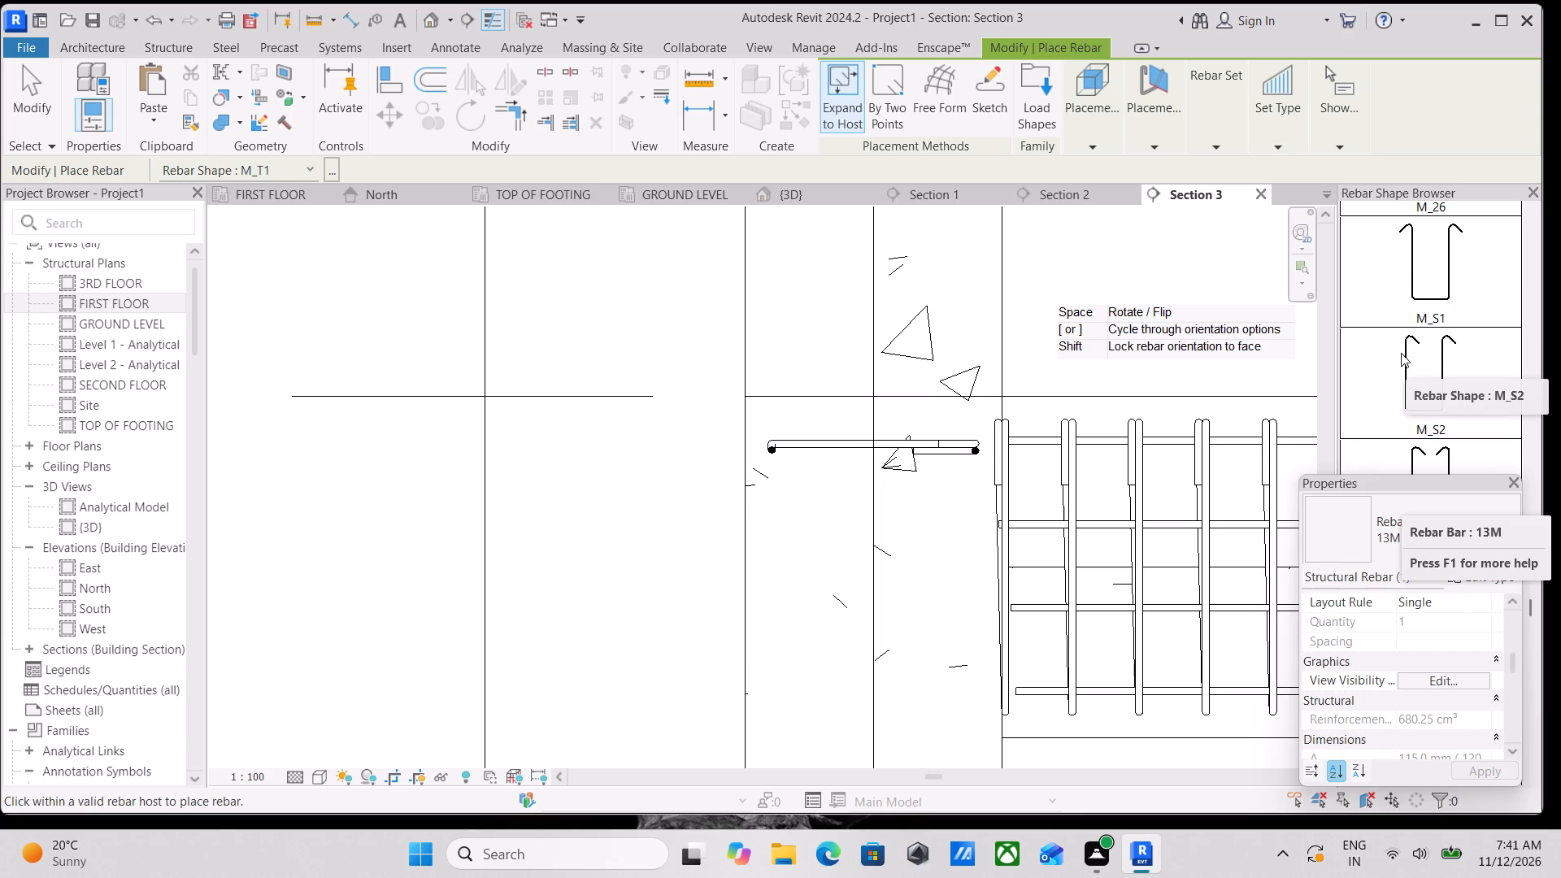
{"action": "scroll", "coordinate": [1401, 353], "scroll_direction": "up", "scroll_amount": 10}
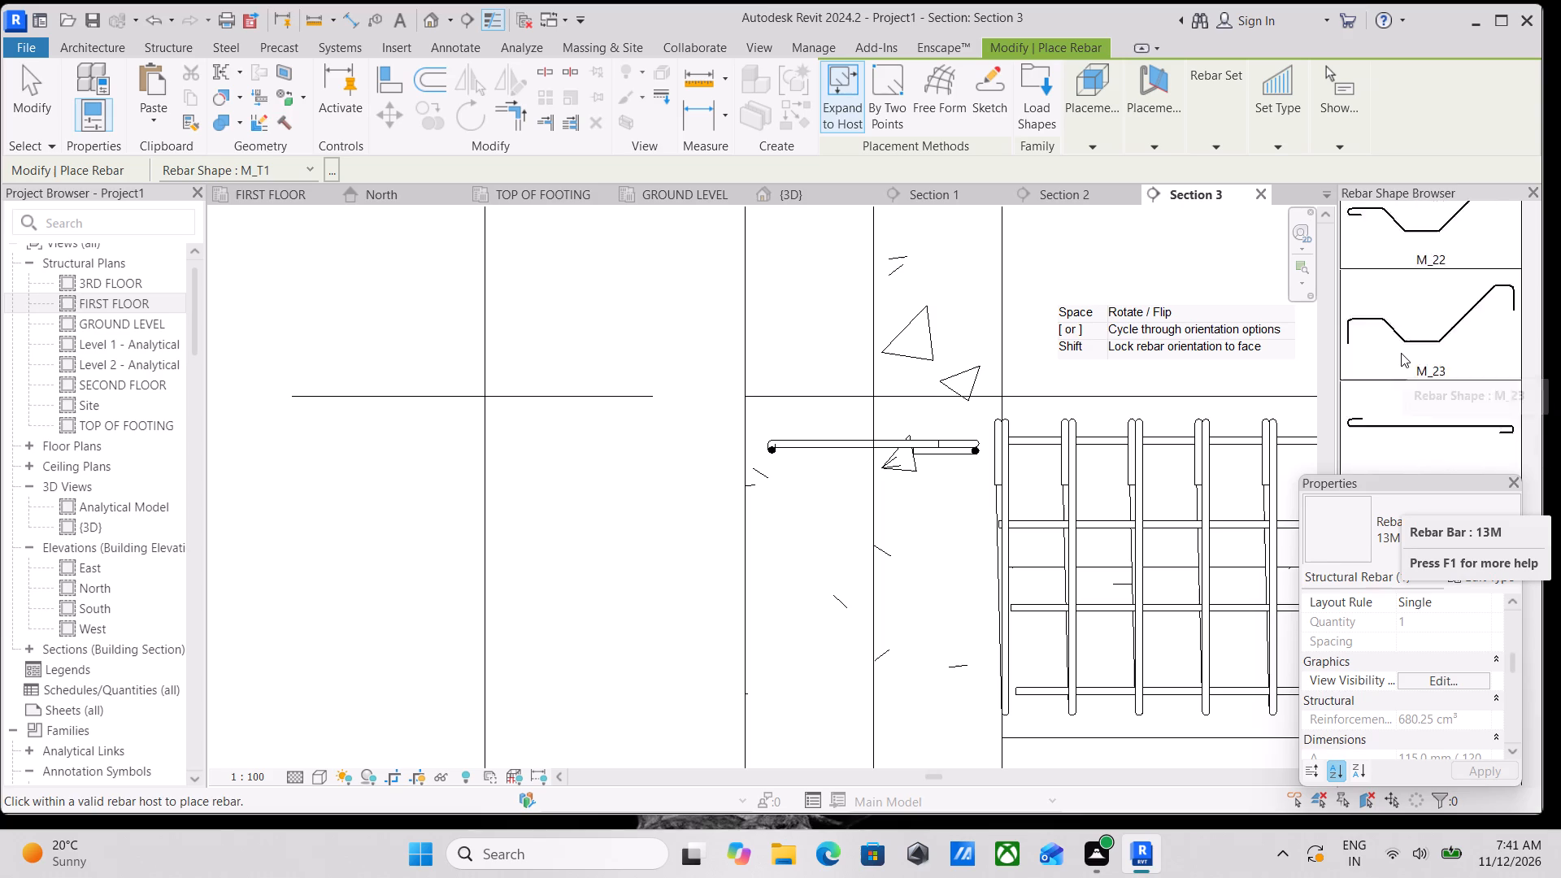
{"action": "scroll", "coordinate": [1401, 353], "scroll_direction": "up", "scroll_amount": 20}
{"action": "scroll", "coordinate": [1401, 353], "scroll_direction": "up", "scroll_amount": 8}
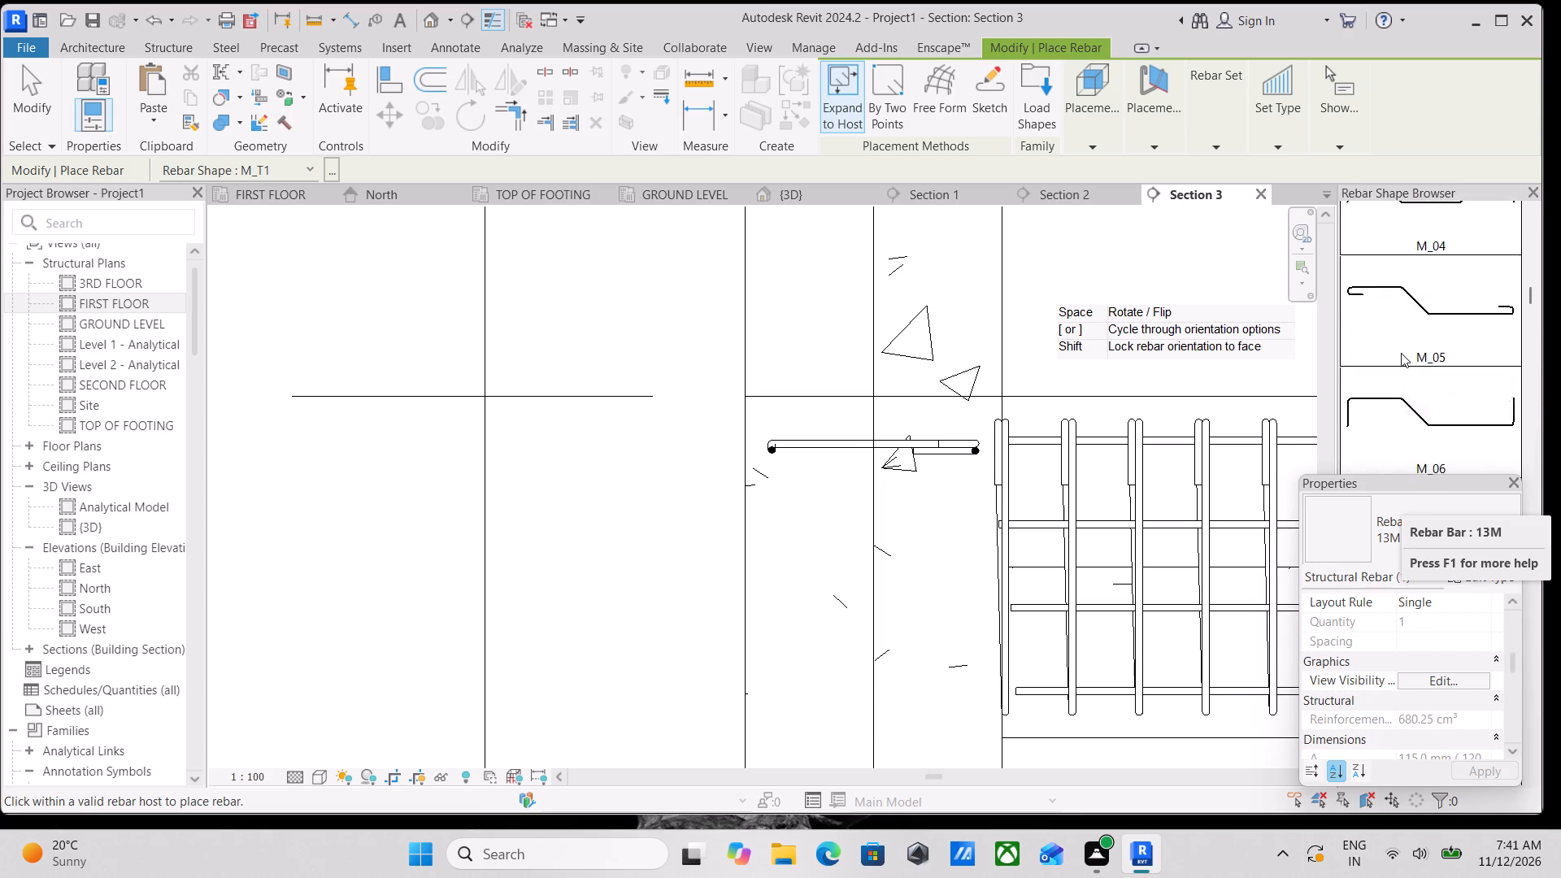
{"action": "scroll", "coordinate": [1401, 353], "scroll_direction": "up", "scroll_amount": 20}
{"action": "scroll", "coordinate": [1401, 353], "scroll_direction": "up", "scroll_amount": 5}
{"action": "left_click", "coordinate": [1463, 293]}
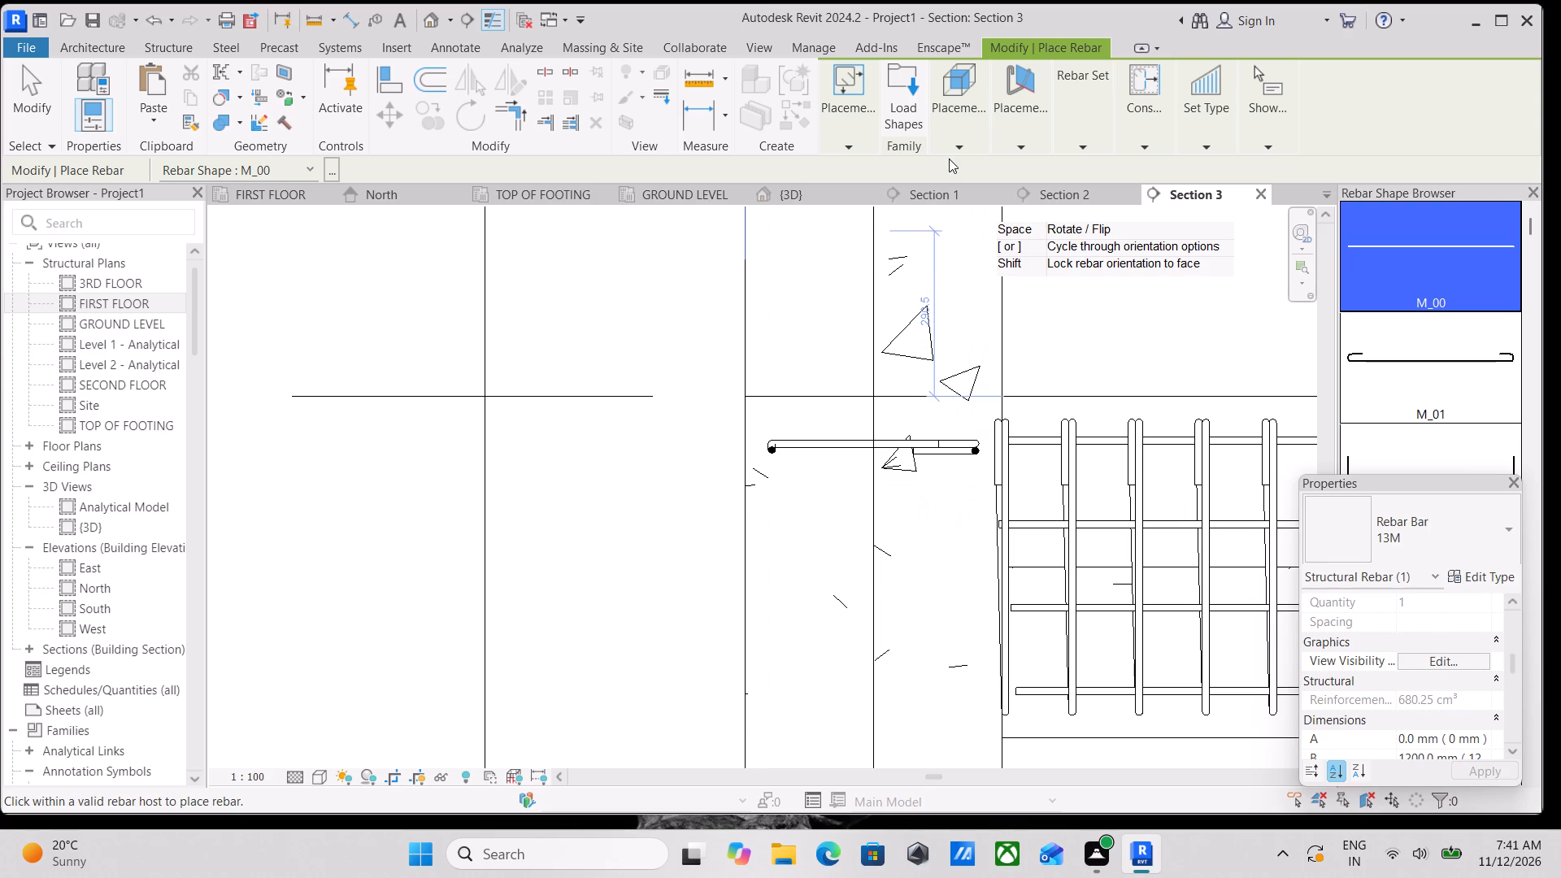
{"action": "left_click", "coordinate": [1023, 144]}
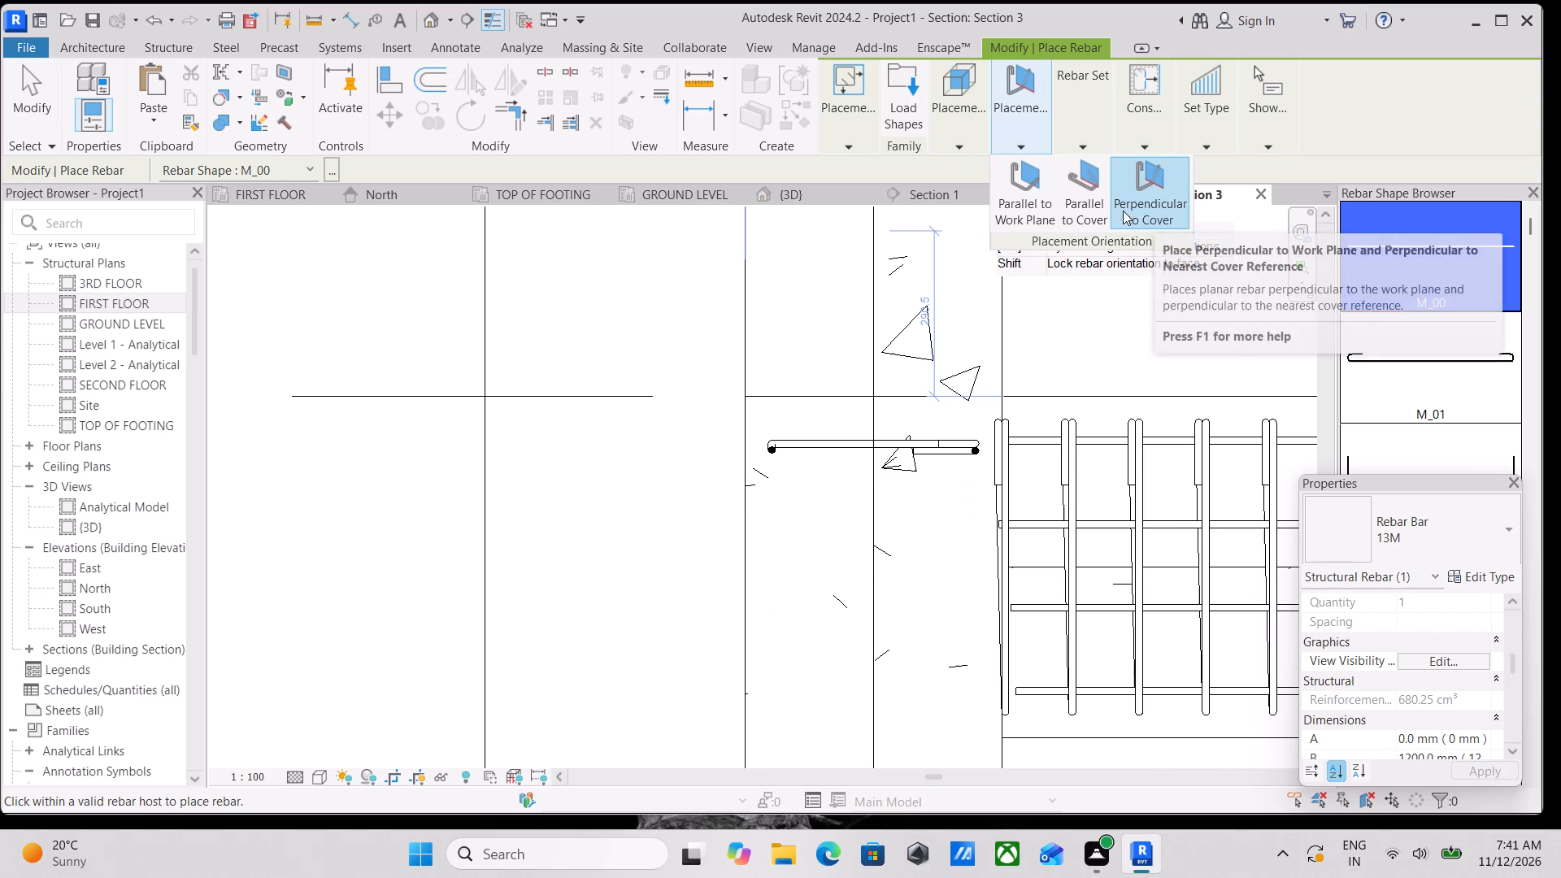
{"action": "left_click", "coordinate": [1028, 216]}
{"action": "middle_click_drag", "start_coordinate": [959, 582], "coordinate": [1059, 406]}
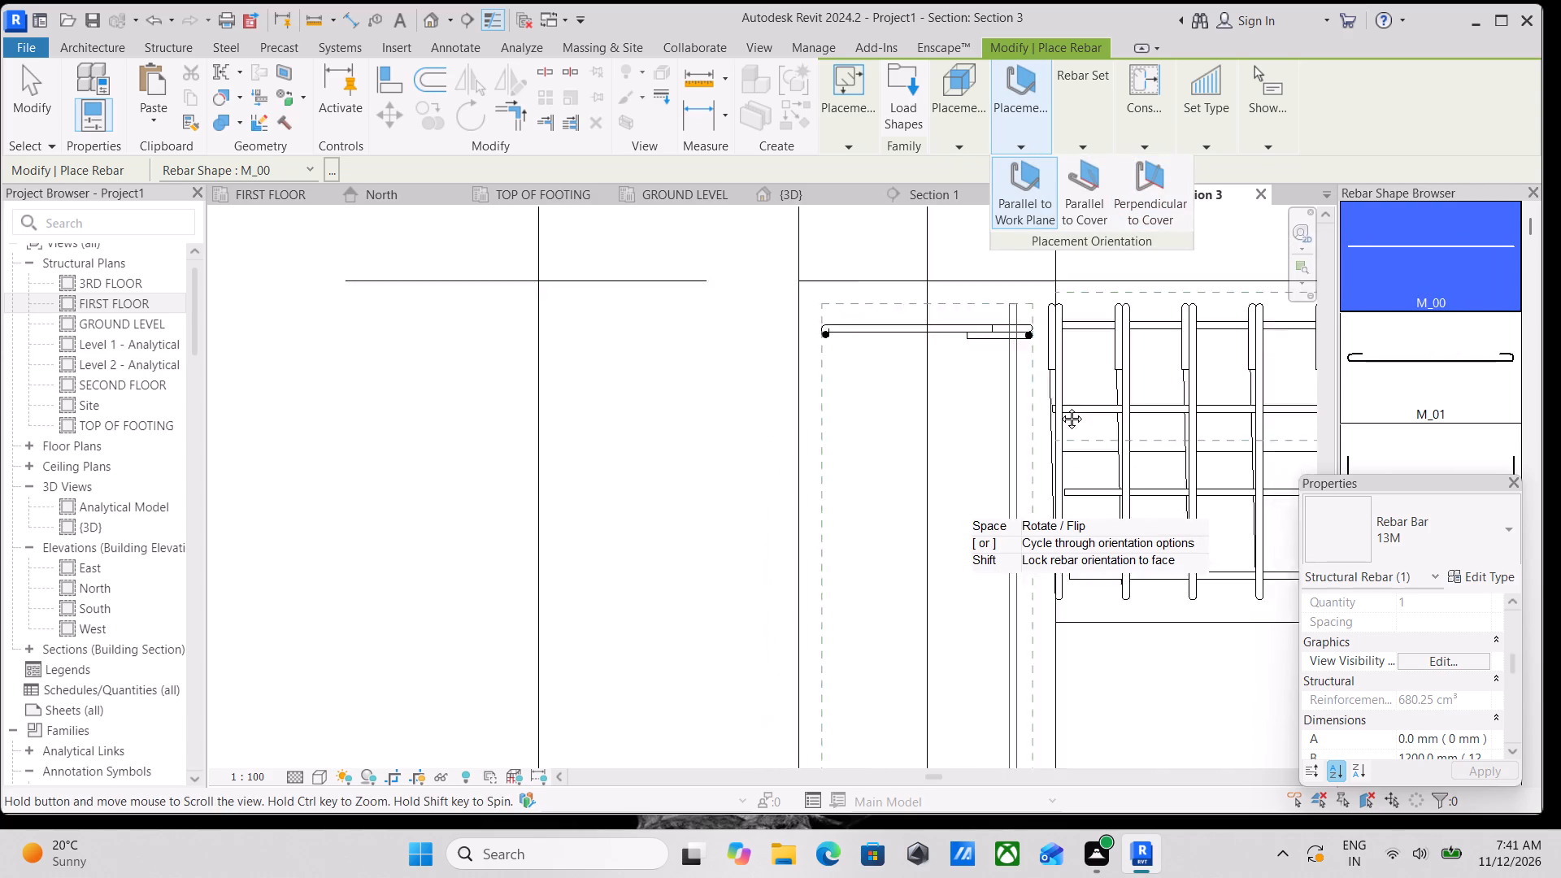
{"action": "middle_click_drag", "start_coordinate": [1059, 406], "coordinate": [1118, 361]}
{"action": "left_click", "coordinate": [1109, 384]}
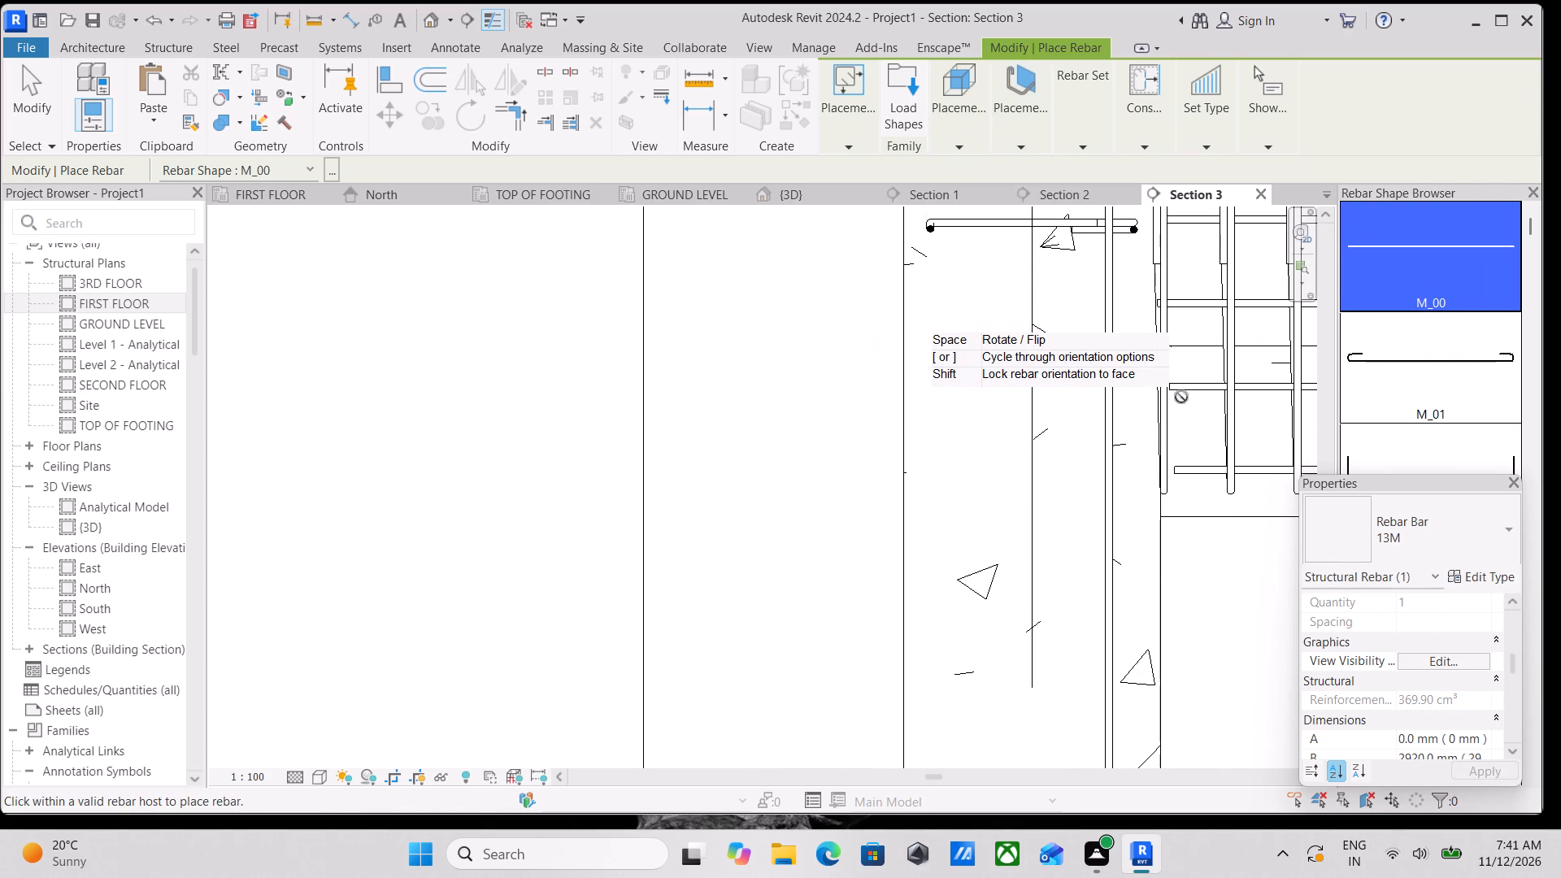
{"action": "key", "text": "Escape"}
{"action": "key", "text": "Escape"}
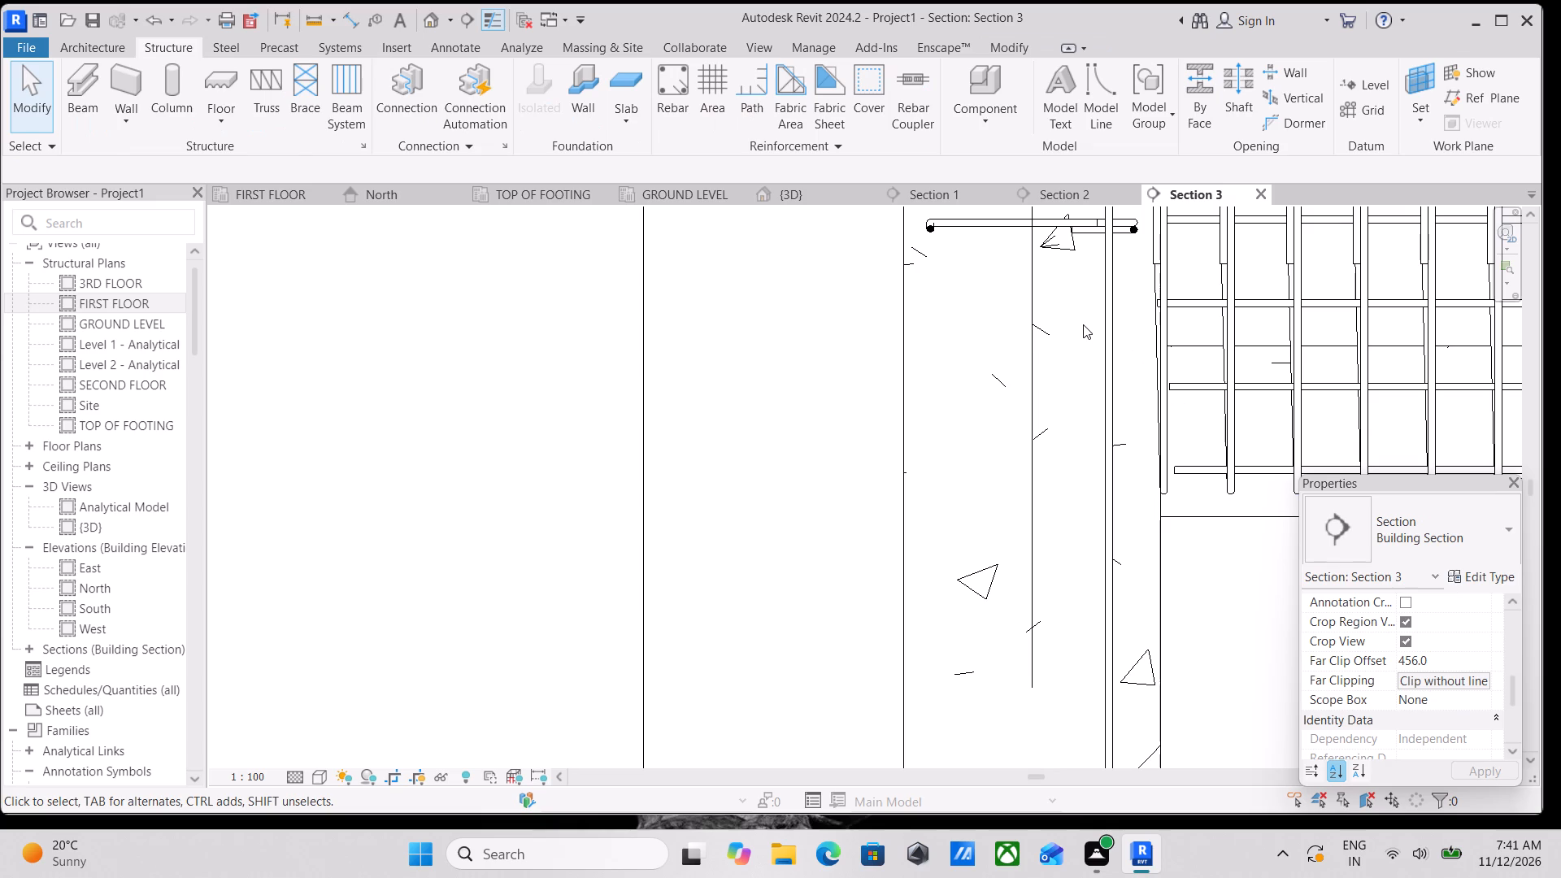
Open the vertical M_00 bar's sketch to check its line within the column, and close the sketch.
{"action": "double_click", "coordinate": [1109, 356]}
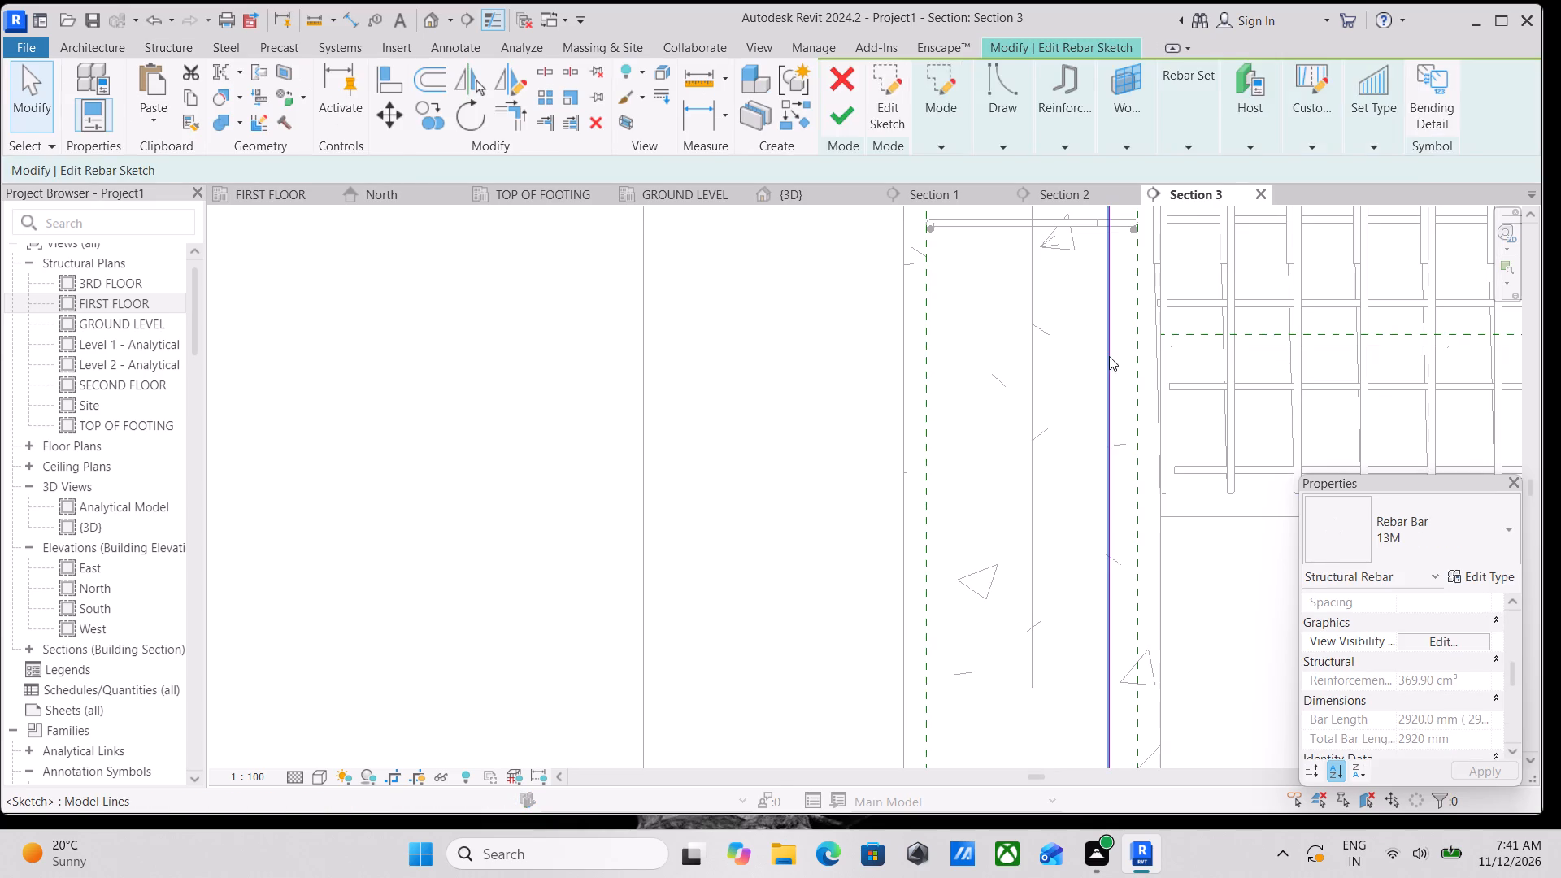
{"action": "left_click", "coordinate": [864, 120]}
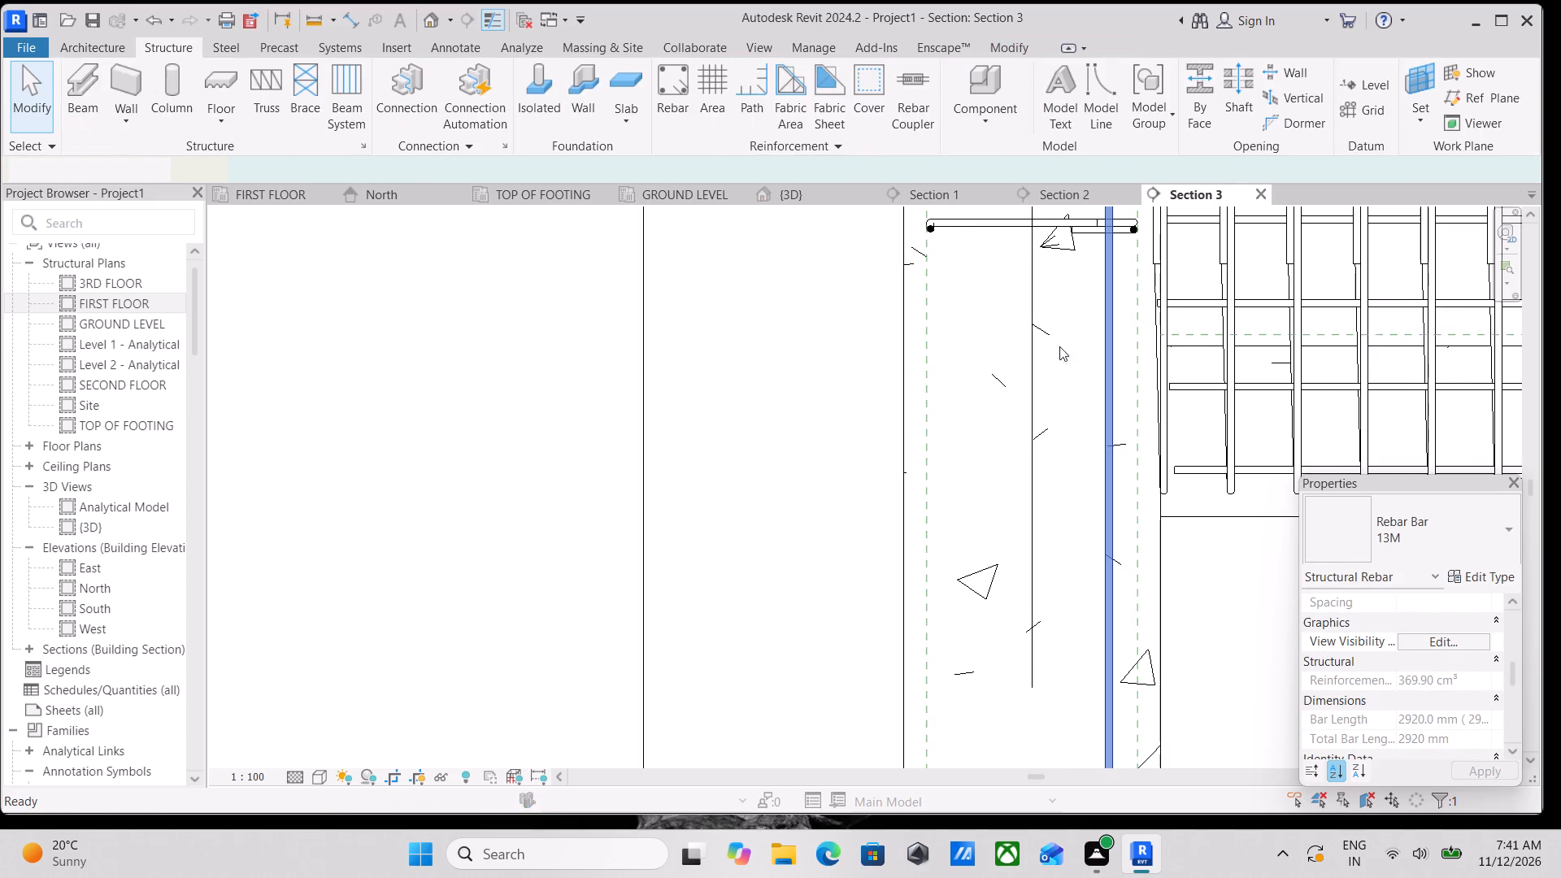
Set the column's vertical M_00 bar to show unobscured in the {3D} view through its view visibility states.
{"action": "middle_click_drag", "start_coordinate": [1128, 311], "coordinate": [1077, 518]}
{"action": "scroll", "coordinate": [1066, 436], "scroll_direction": "up", "scroll_amount": 1}
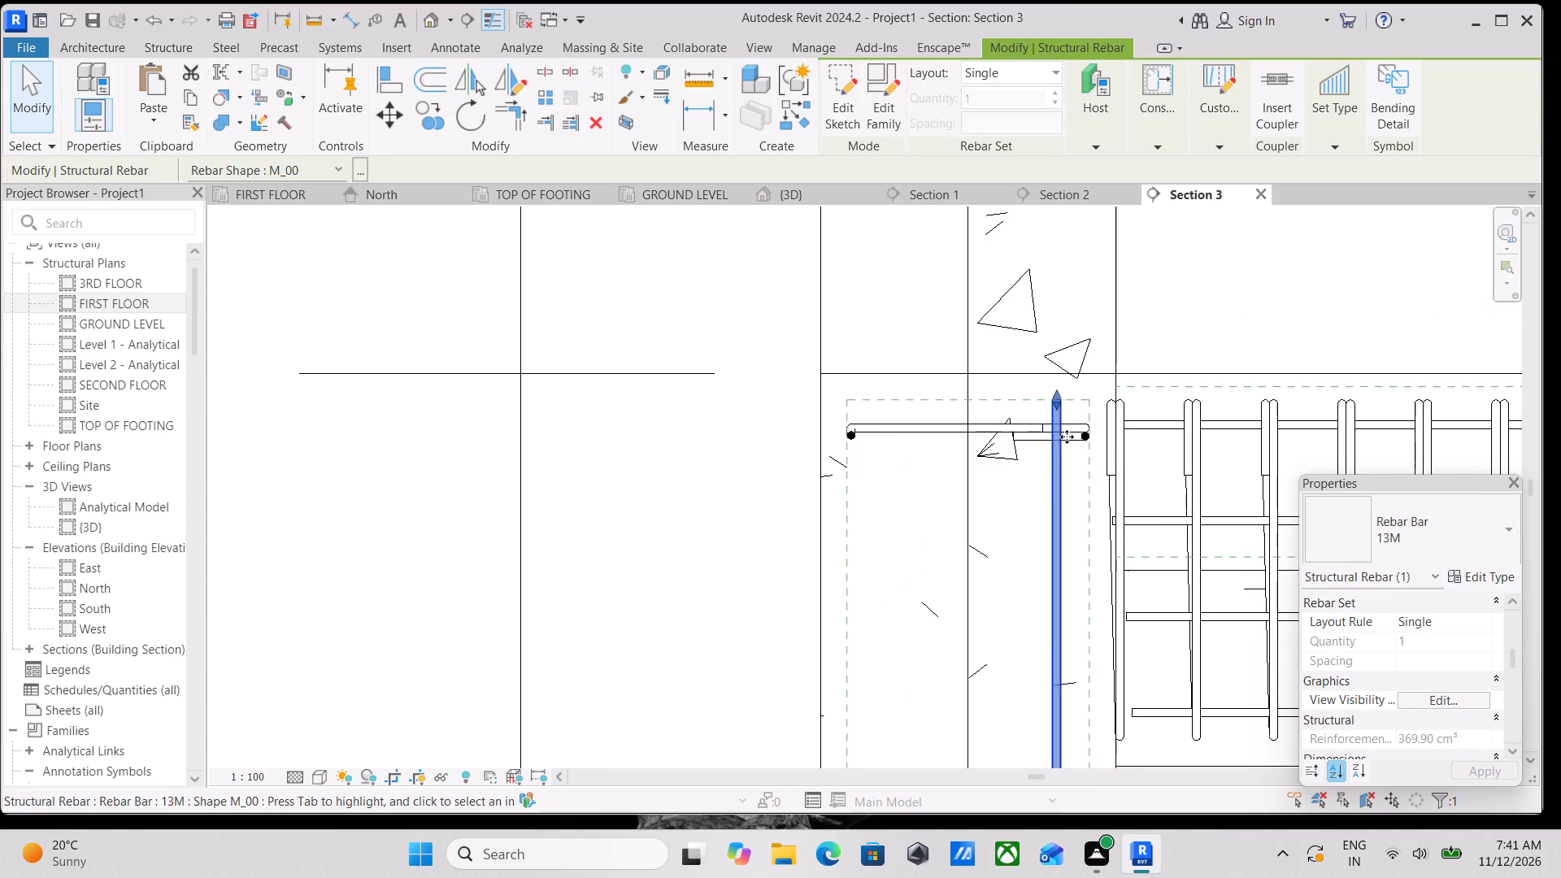
{"action": "scroll", "coordinate": [1068, 444], "scroll_direction": "up", "scroll_amount": 3}
{"action": "key", "text": "Escape"}
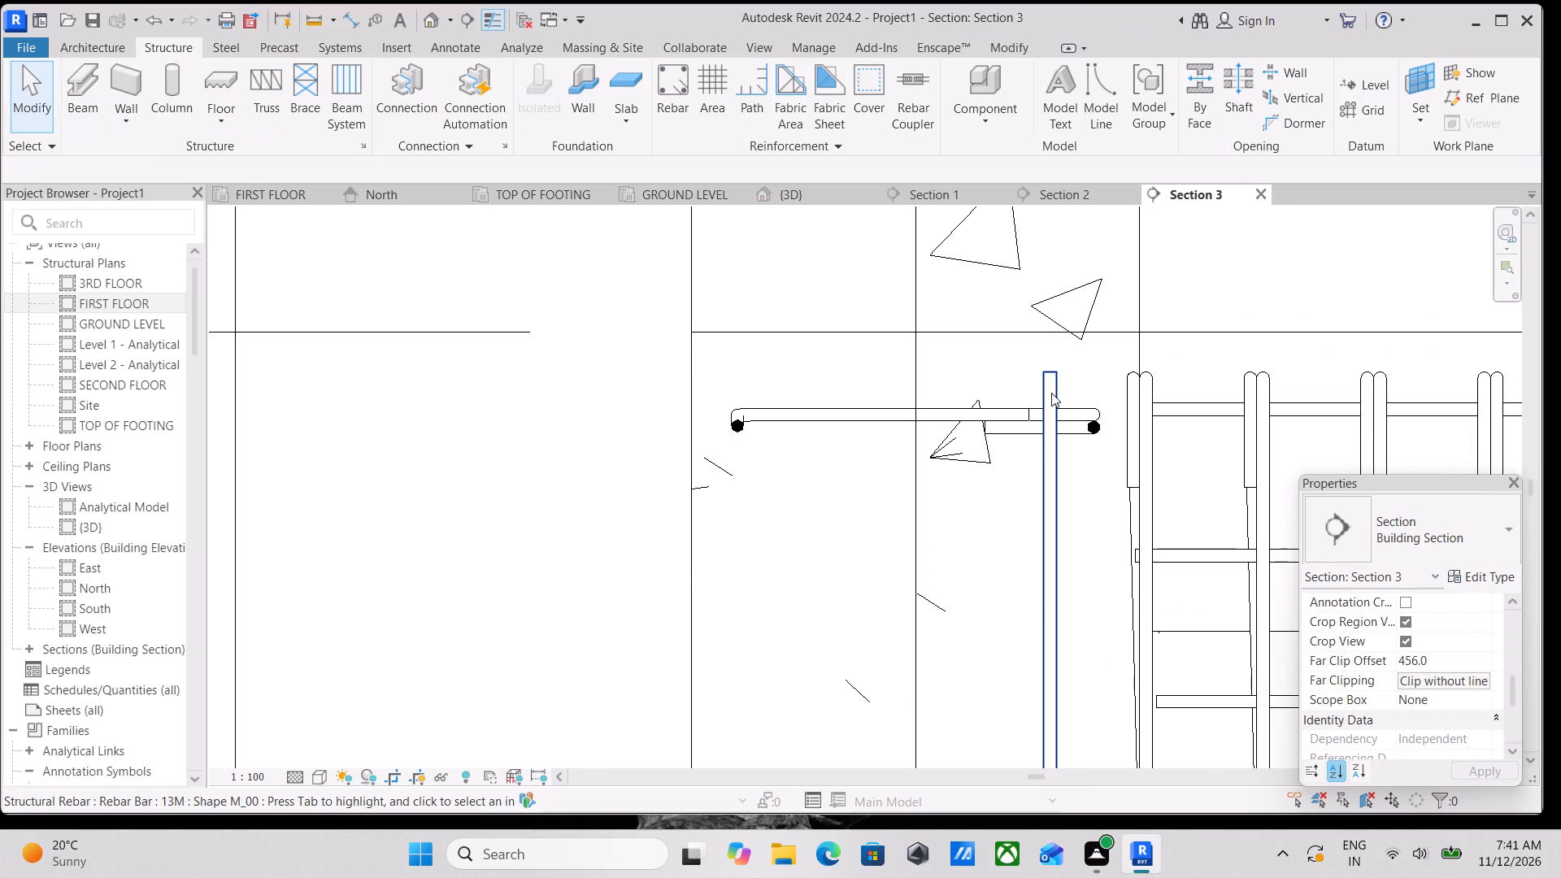
{"action": "left_click", "coordinate": [1051, 391]}
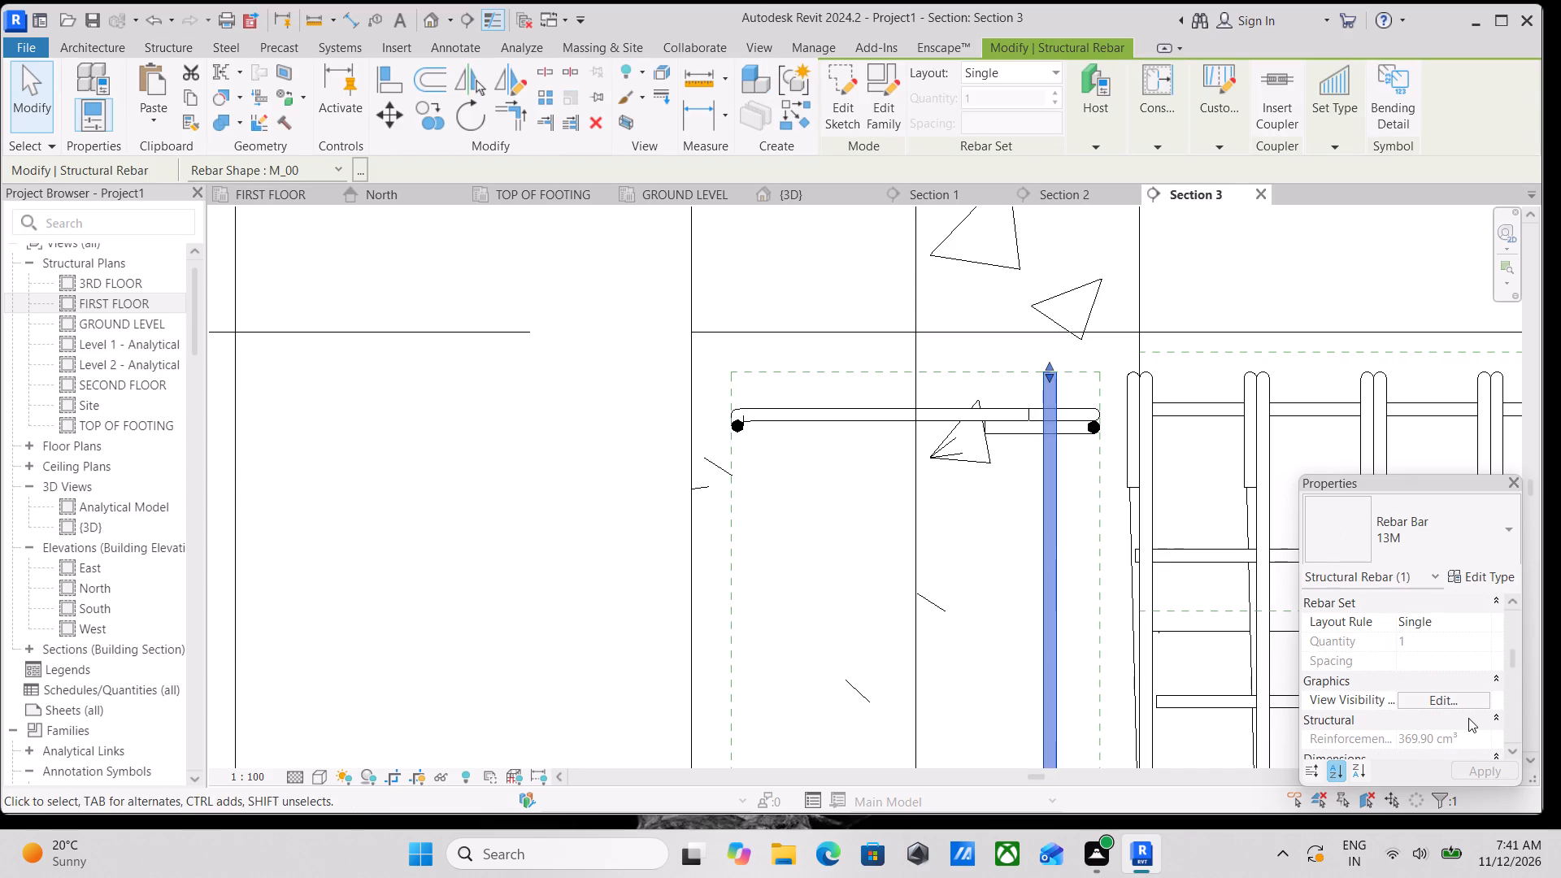
{"action": "left_click", "coordinate": [1468, 703]}
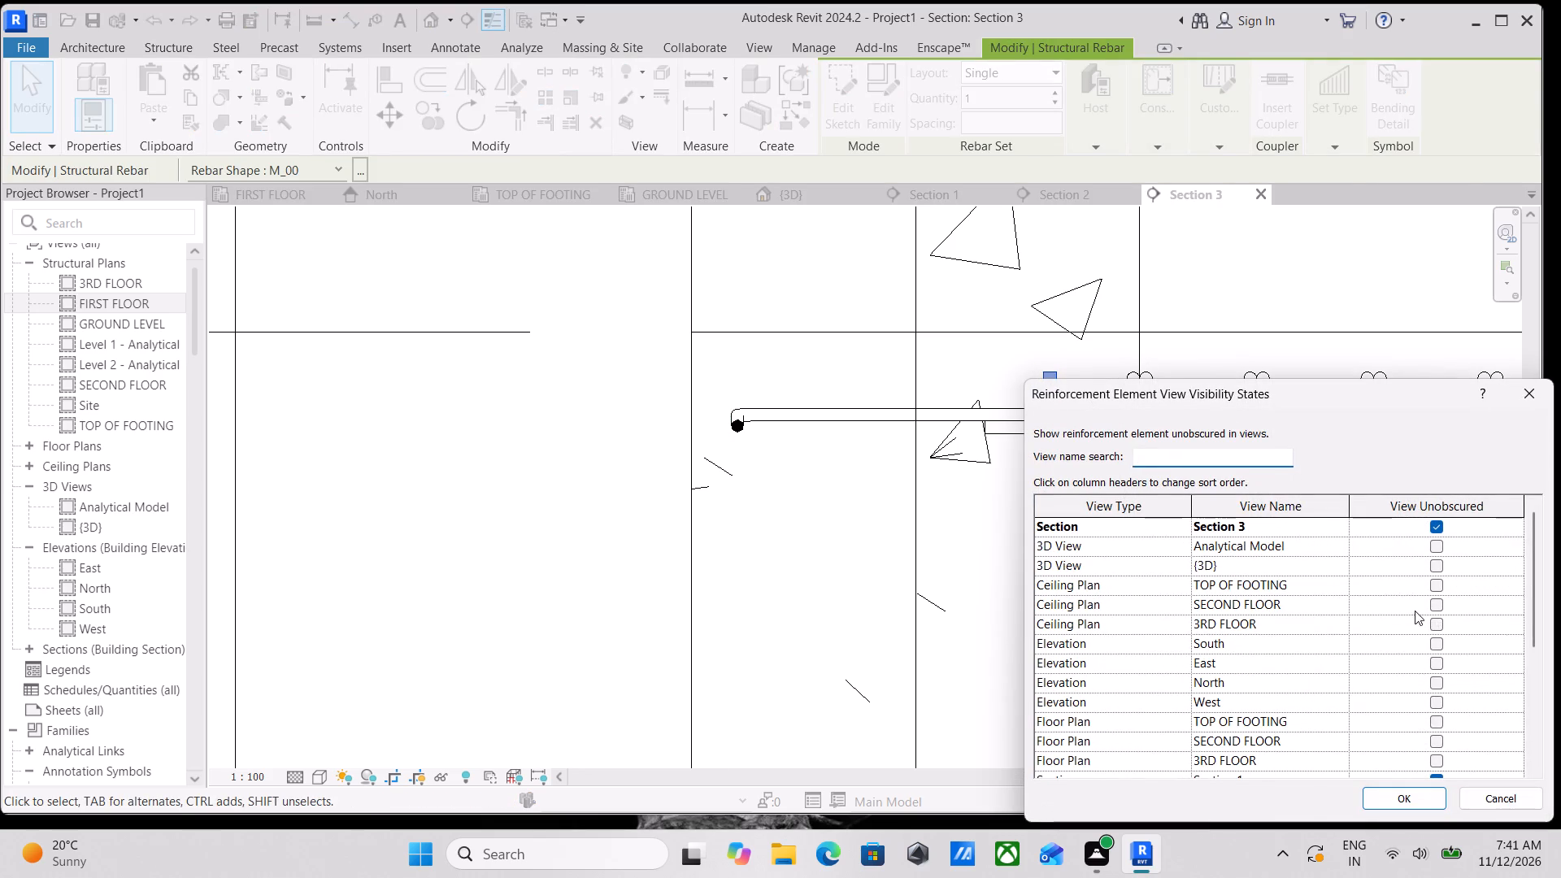
{"action": "left_click", "coordinate": [1437, 566]}
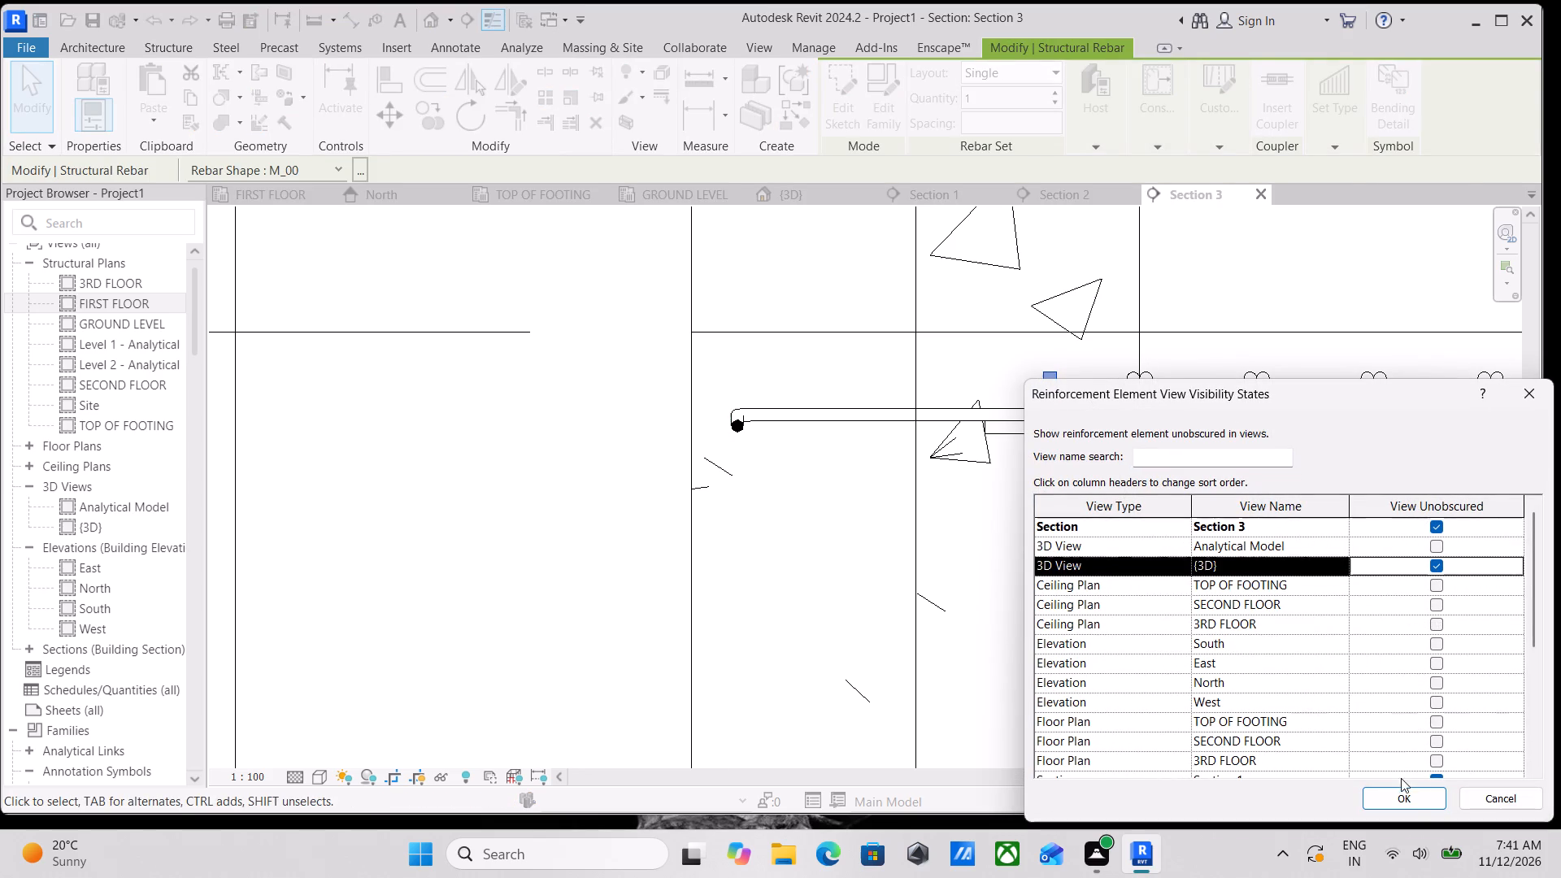
{"action": "left_click", "coordinate": [1411, 802]}
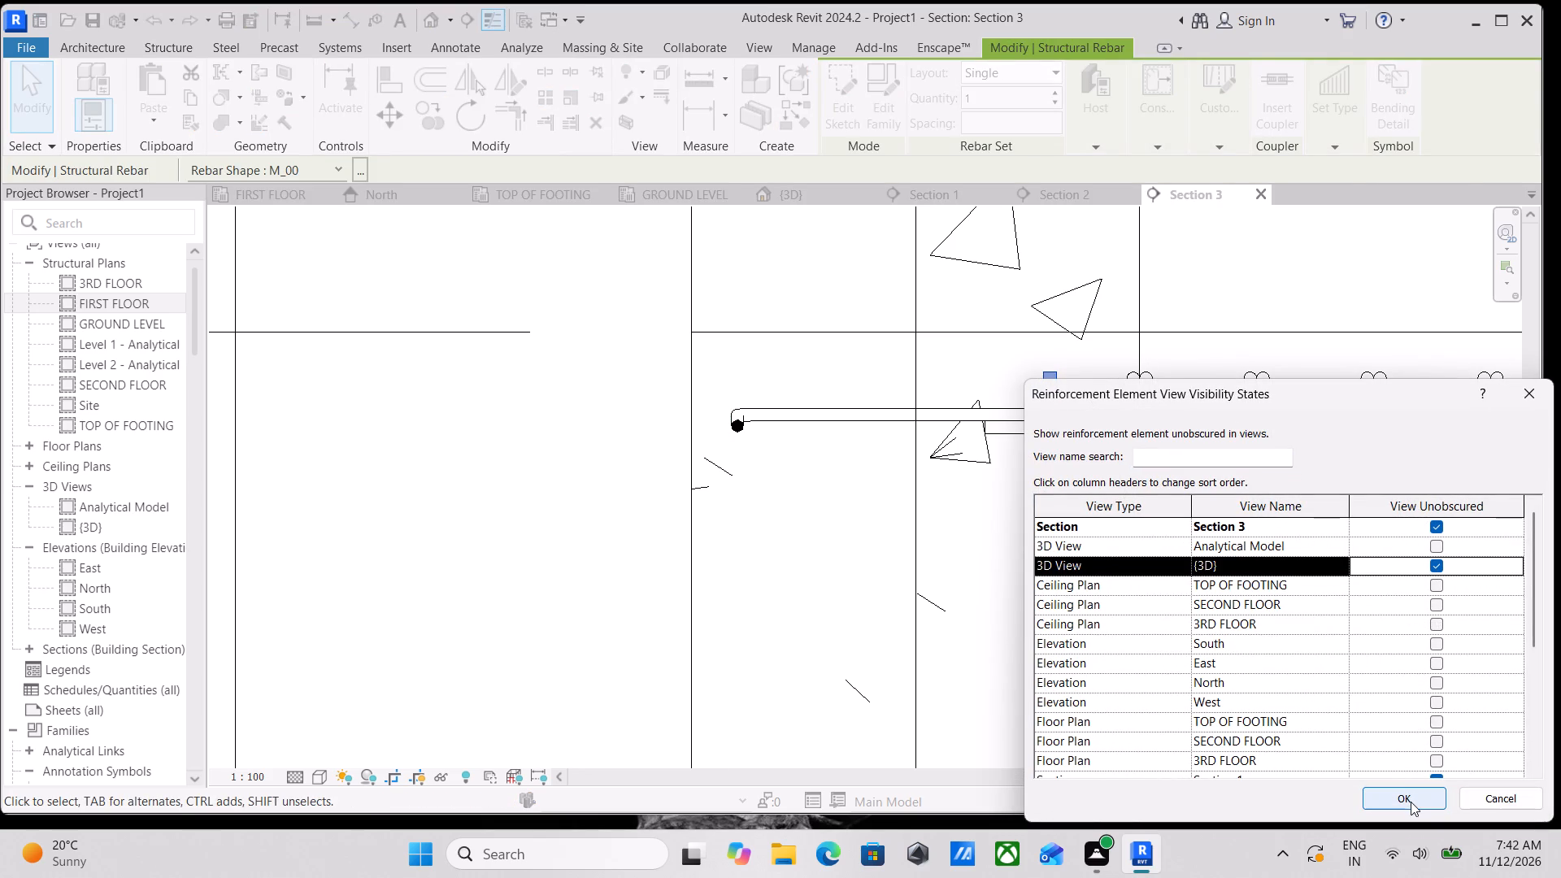
{"action": "scroll", "coordinate": [1081, 437], "scroll_direction": "down", "scroll_amount": 1}
{"action": "middle_click_drag", "start_coordinate": [1081, 446], "coordinate": [1086, 476]}
{"action": "key", "text": "Escape"}
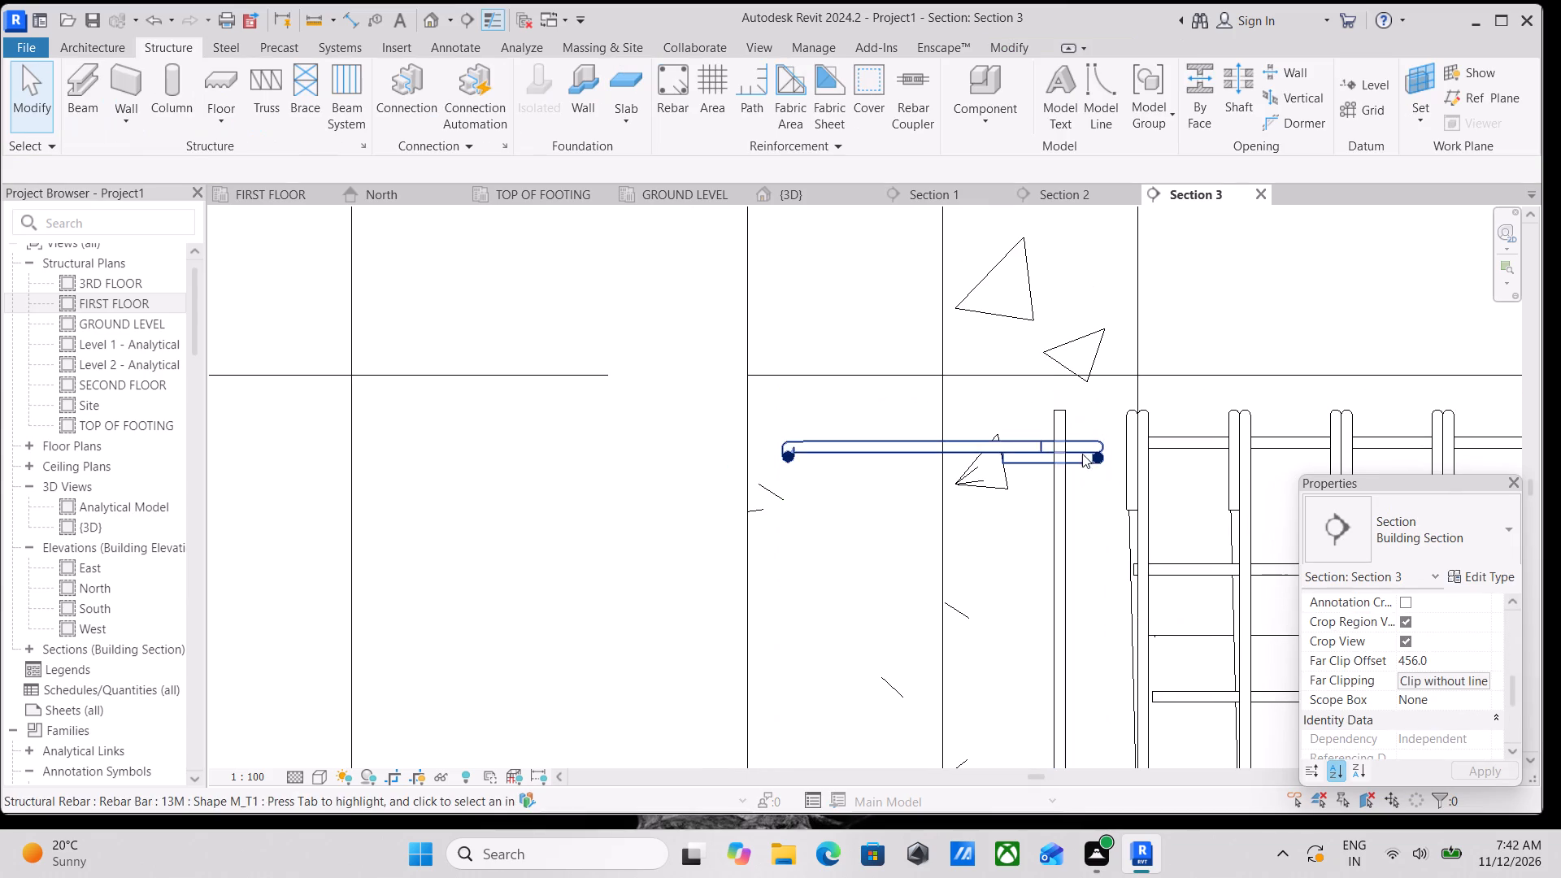
Reopen the vertical M_00 bar's sketch to check its line near the column top, and close the sketch.
{"action": "double_click", "coordinate": [1055, 484]}
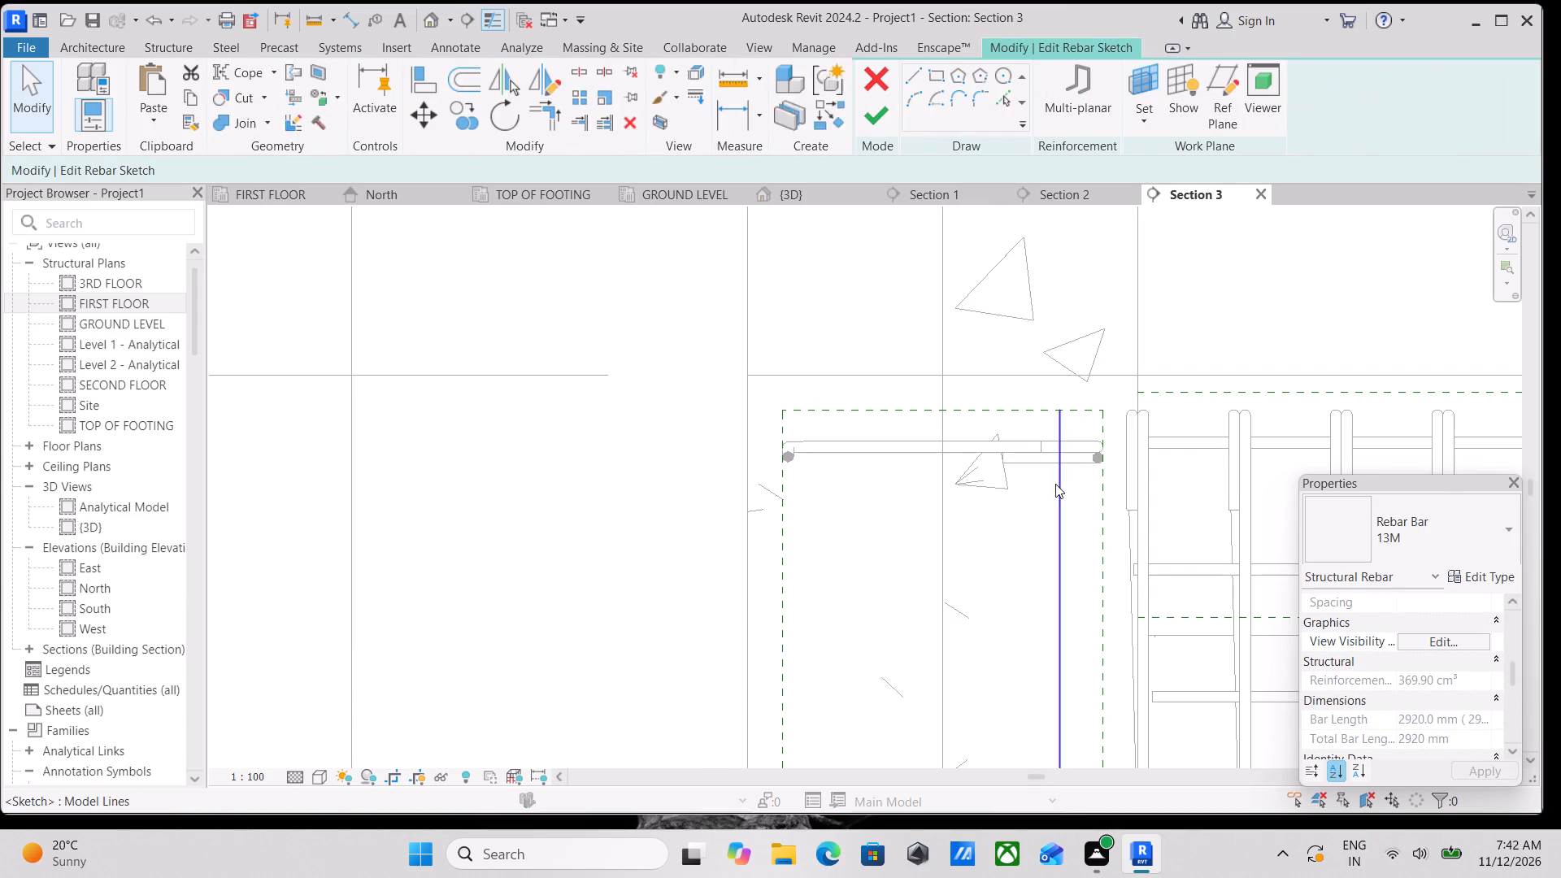
{"action": "left_click", "coordinate": [888, 100]}
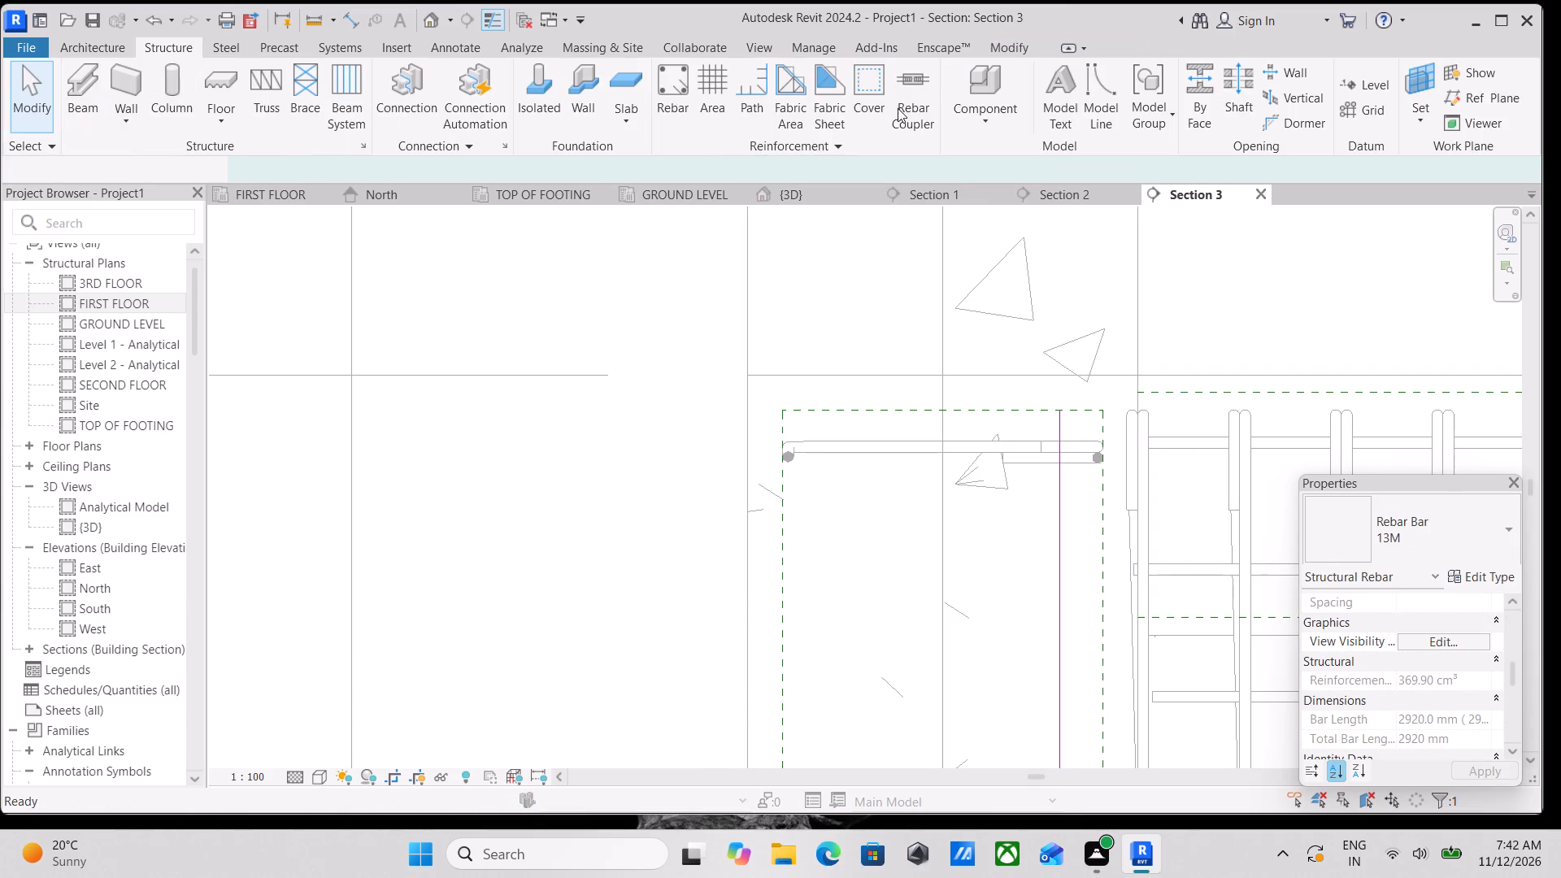
Open the column tie's sketch in the FIRST FLOOR structural plan to check its outline, and close the sketch.
{"action": "double_click", "coordinate": [949, 442]}
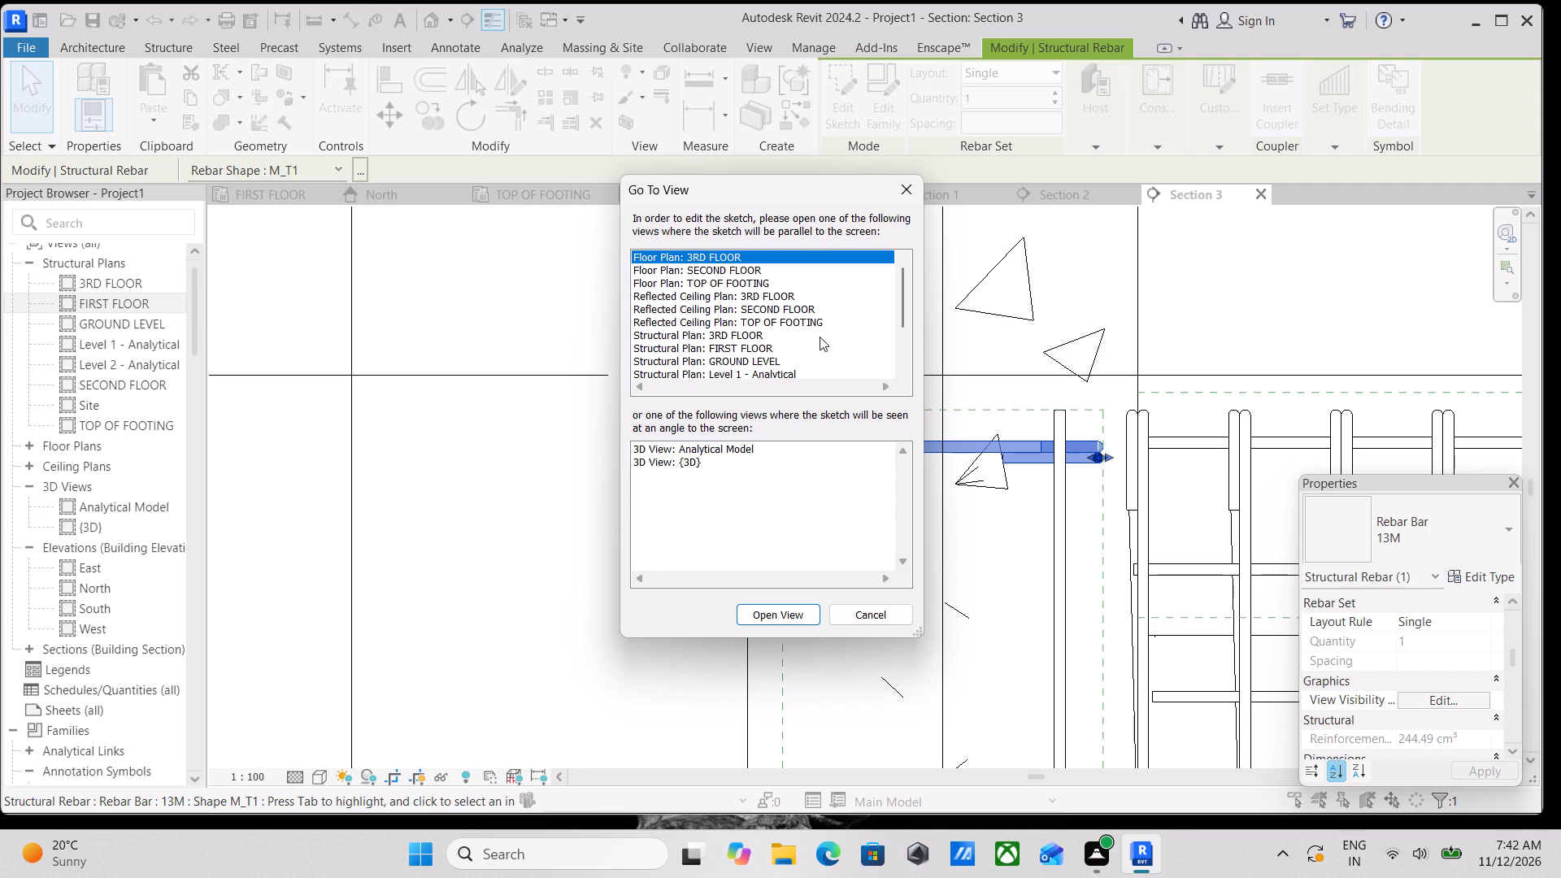
{"action": "left_click", "coordinate": [746, 346]}
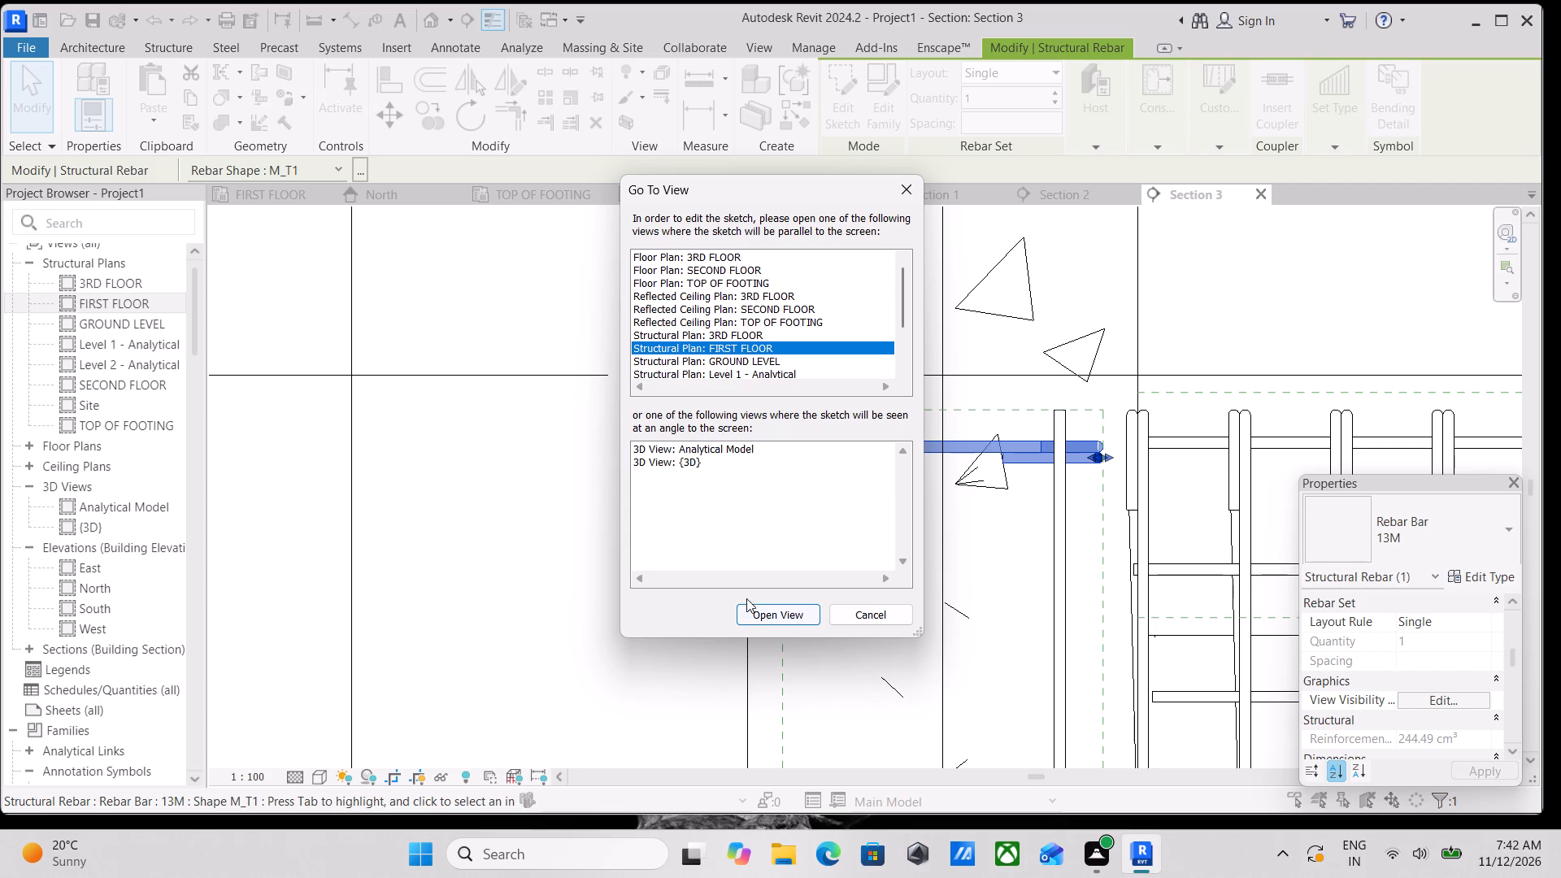
{"action": "left_click", "coordinate": [789, 619]}
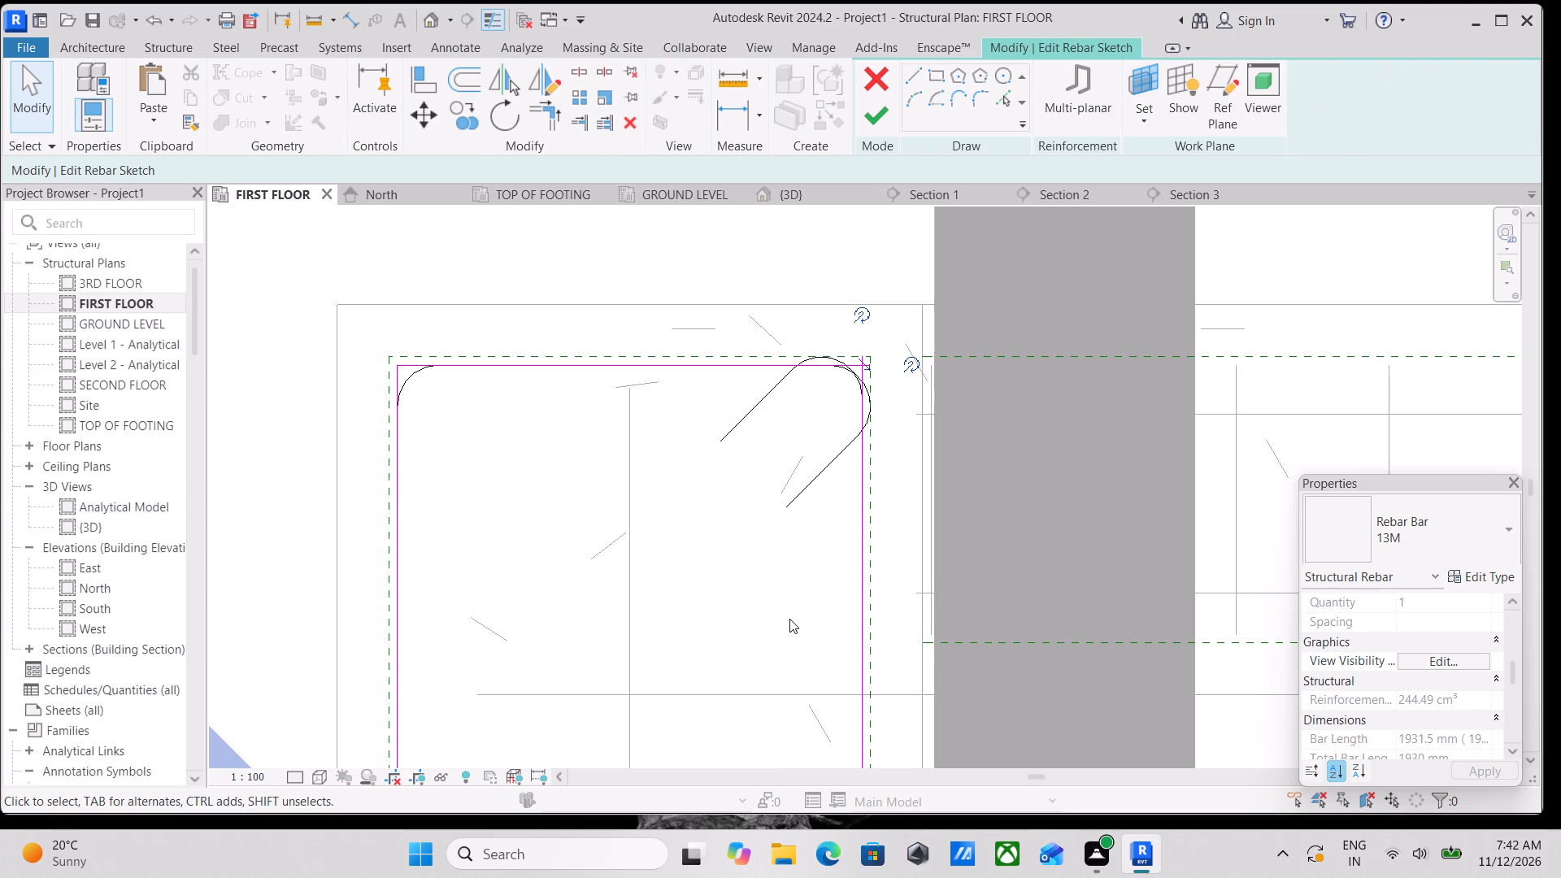
{"action": "scroll", "coordinate": [824, 555], "scroll_direction": "down", "scroll_amount": 1}
{"action": "middle_click_drag", "start_coordinate": [824, 555], "coordinate": [867, 607]}
{"action": "left_click", "coordinate": [883, 125]}
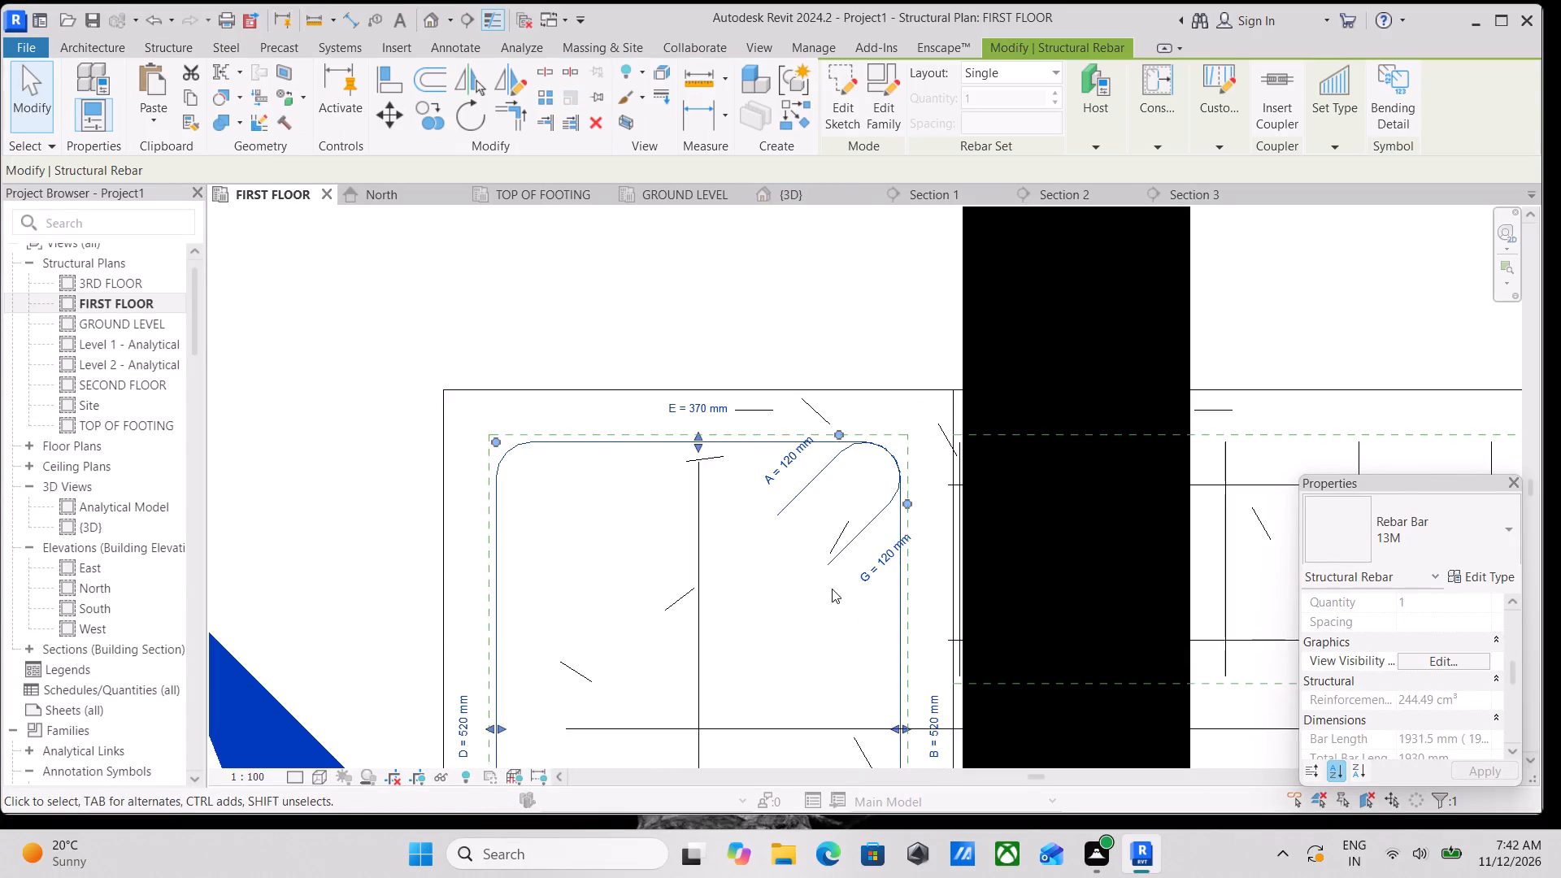
{"action": "scroll", "coordinate": [845, 575], "scroll_direction": "down", "scroll_amount": 3}
{"action": "middle_click_drag", "start_coordinate": [845, 566], "coordinate": [1037, 395]}
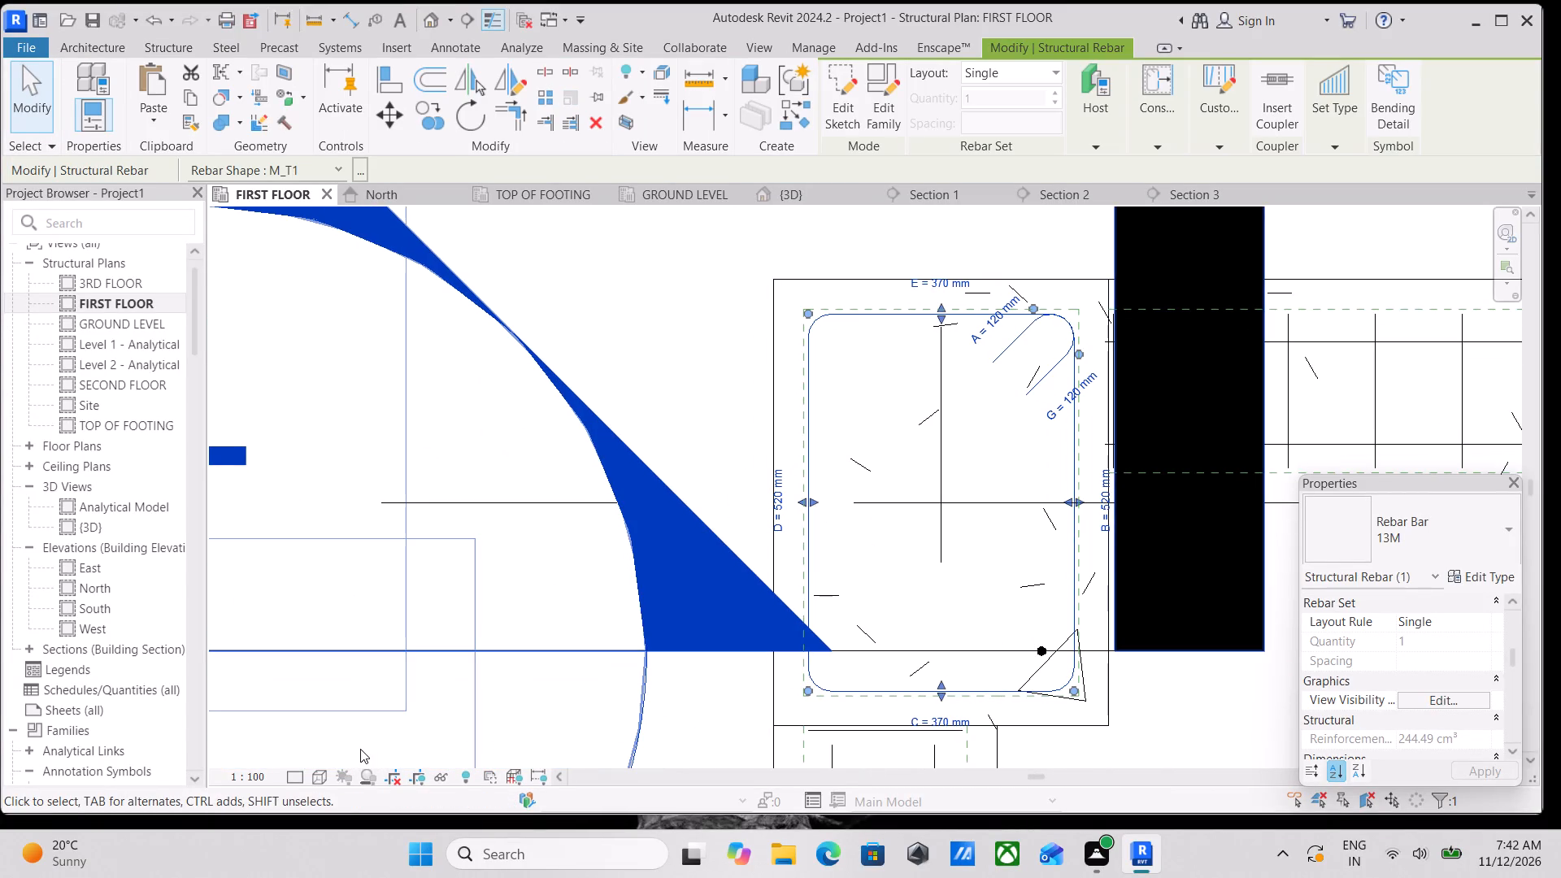
Set the FIRST FLOOR structural plan's detail level to Fine.
{"action": "left_click", "coordinate": [322, 776]}
{"action": "left_click", "coordinate": [321, 776]}
{"action": "left_click", "coordinate": [298, 776]}
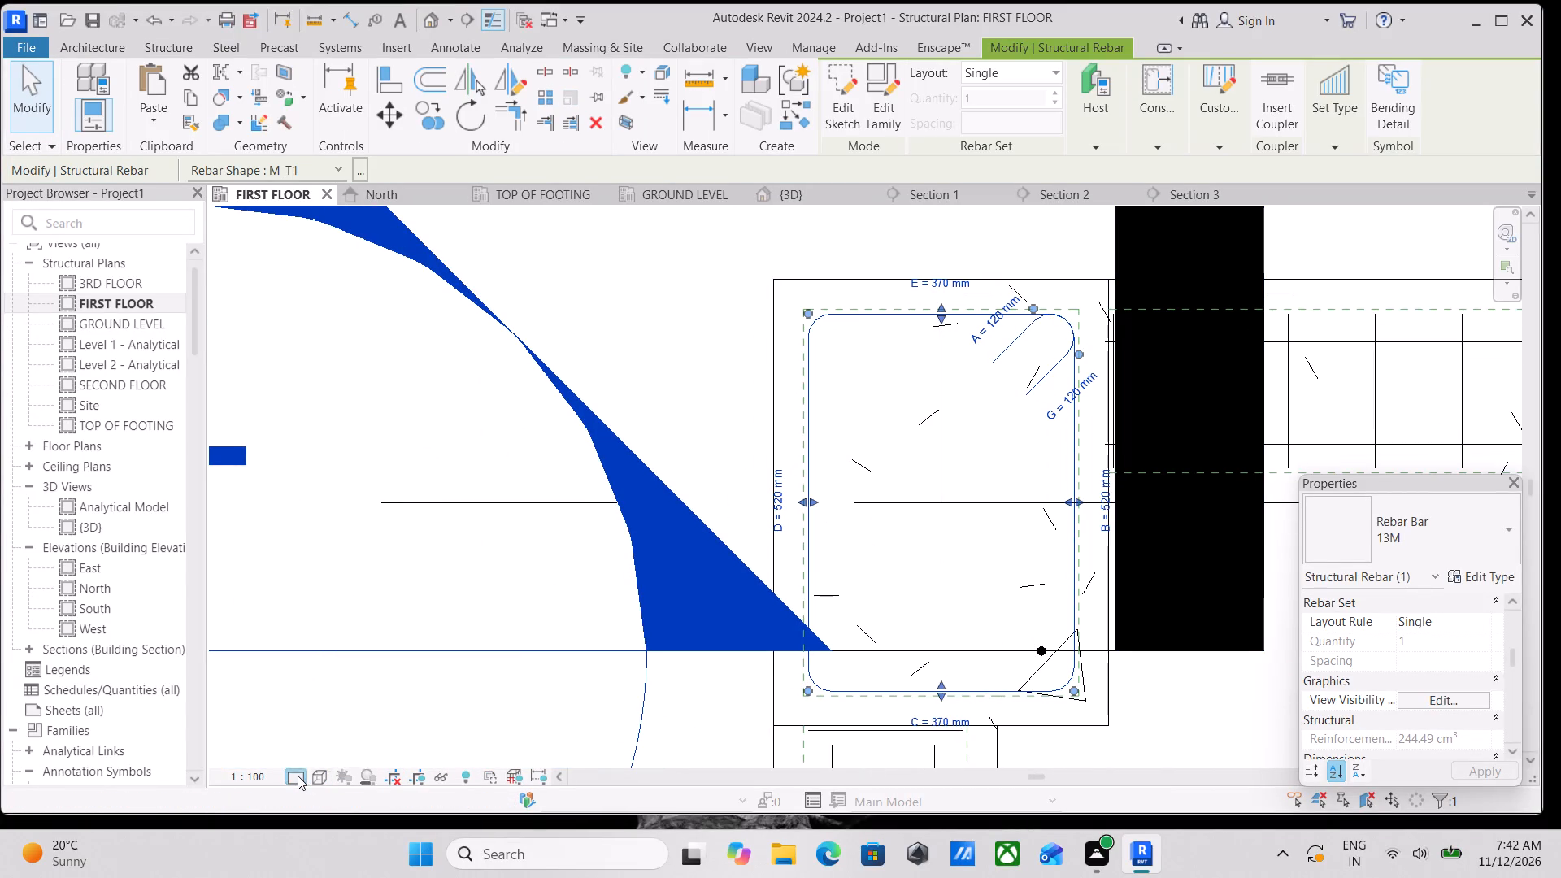
{"action": "left_click", "coordinate": [302, 764]}
{"action": "scroll", "coordinate": [533, 651], "scroll_direction": "down", "scroll_amount": 3}
{"action": "middle_click_drag", "start_coordinate": [574, 619], "coordinate": [601, 633]}
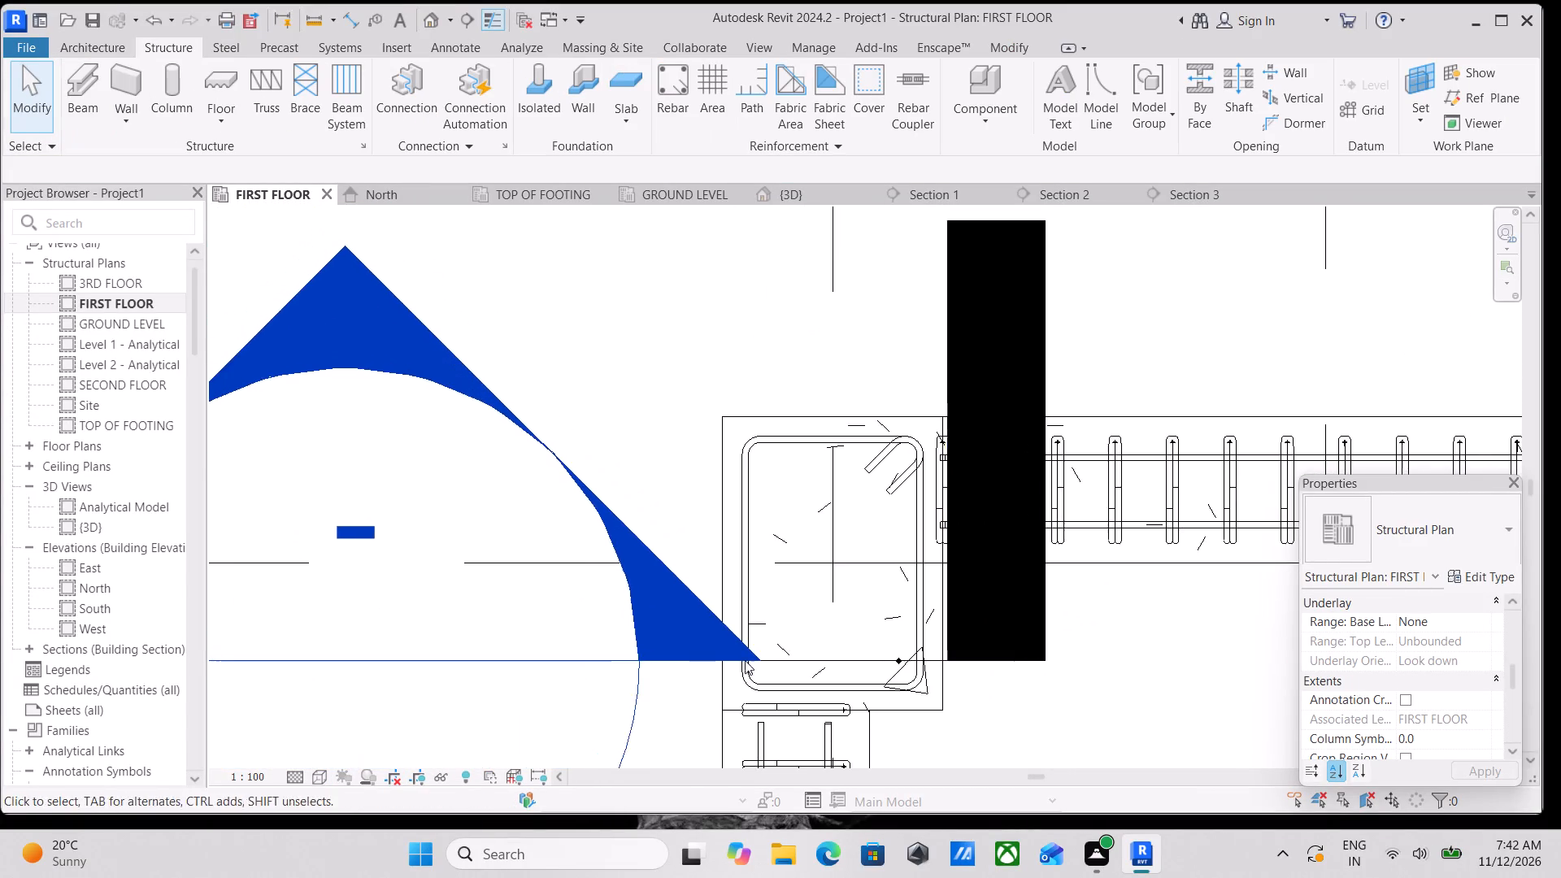
Check the view visibility states of the column's vertical M_00 bar, and close them.
{"action": "scroll", "coordinate": [886, 682], "scroll_direction": "up", "scroll_amount": 3}
{"action": "left_click", "coordinate": [902, 654]}
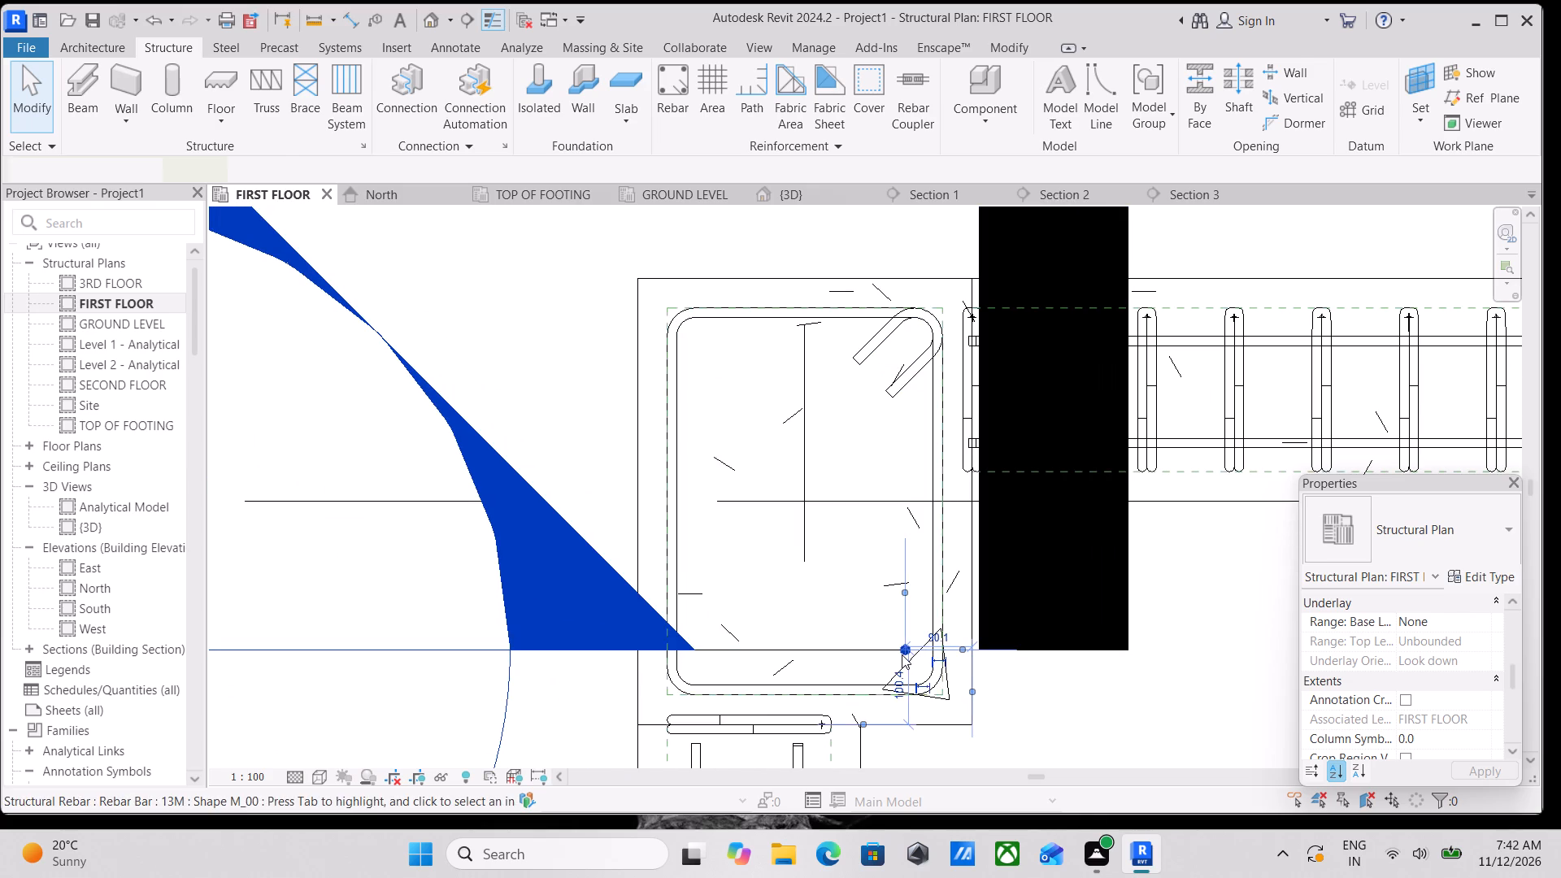
{"action": "left_click", "coordinate": [1399, 693]}
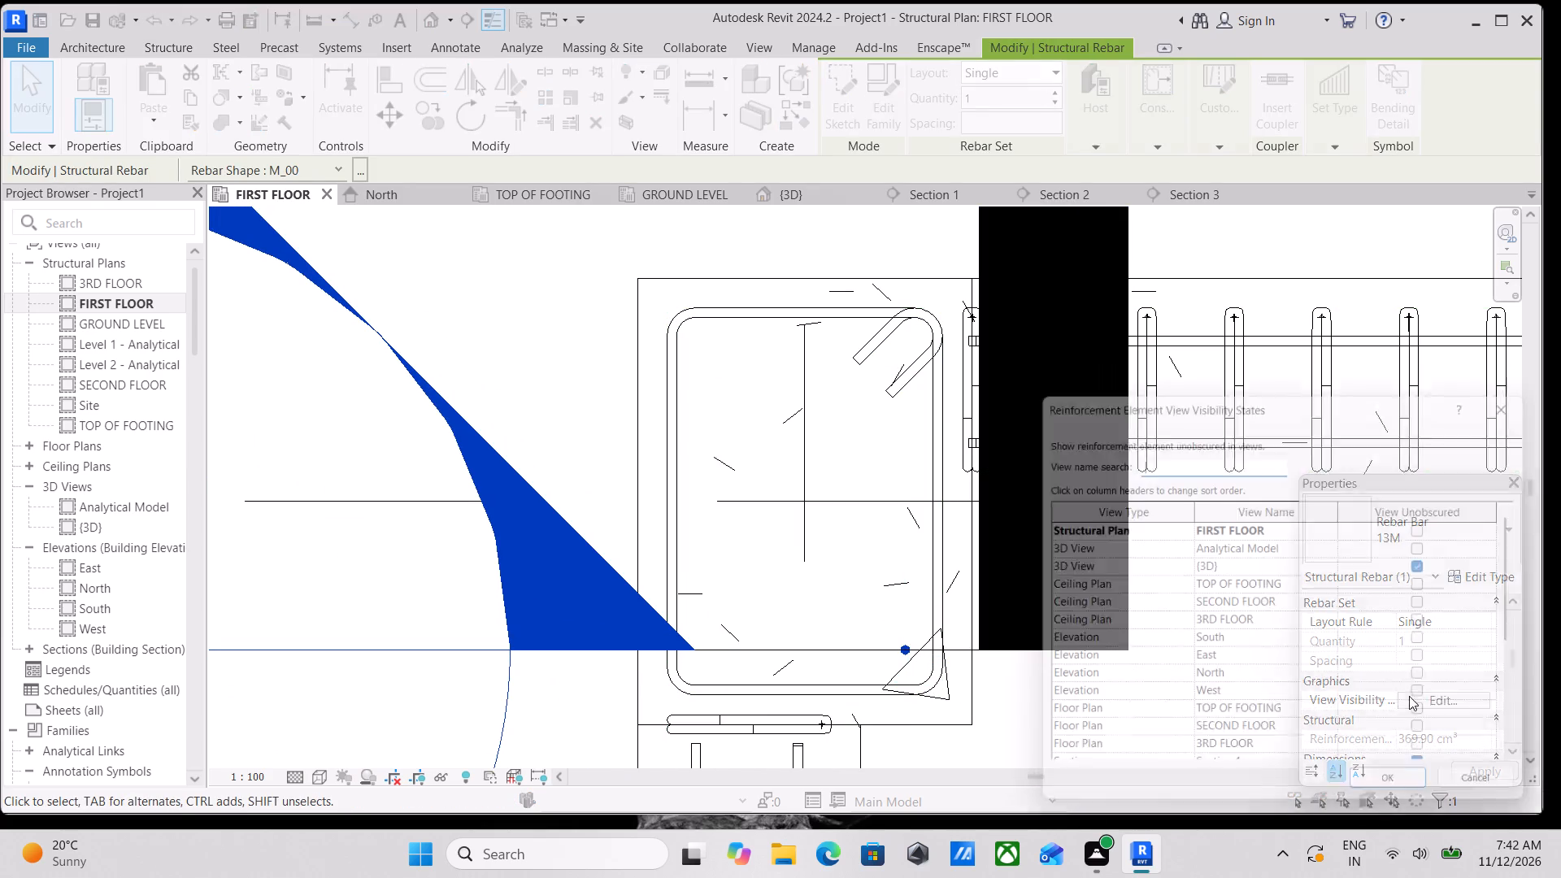
{"action": "left_click", "coordinate": [1403, 804]}
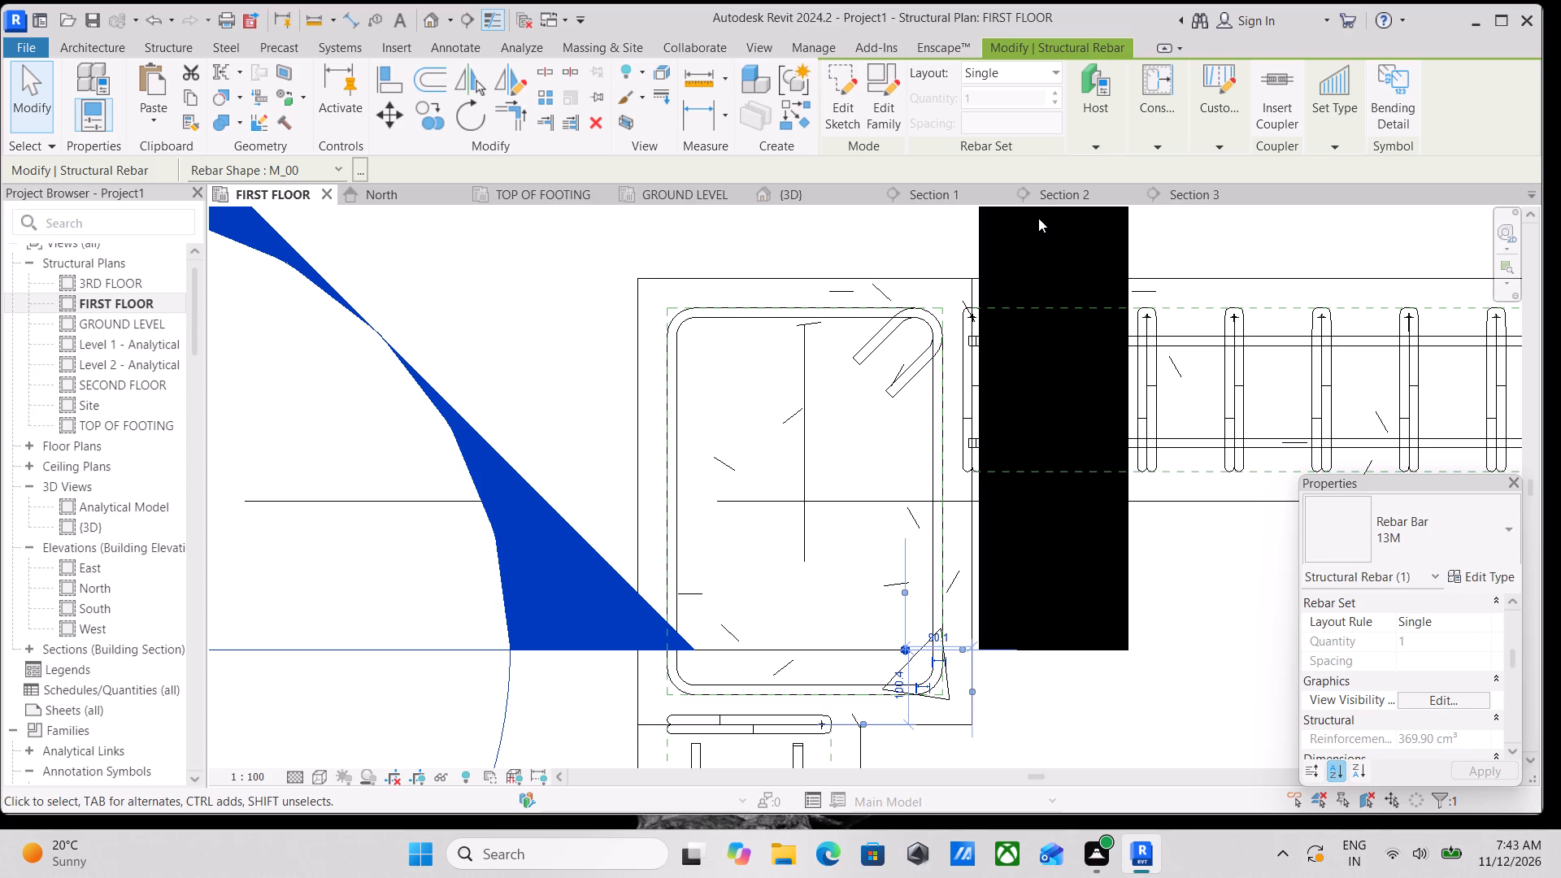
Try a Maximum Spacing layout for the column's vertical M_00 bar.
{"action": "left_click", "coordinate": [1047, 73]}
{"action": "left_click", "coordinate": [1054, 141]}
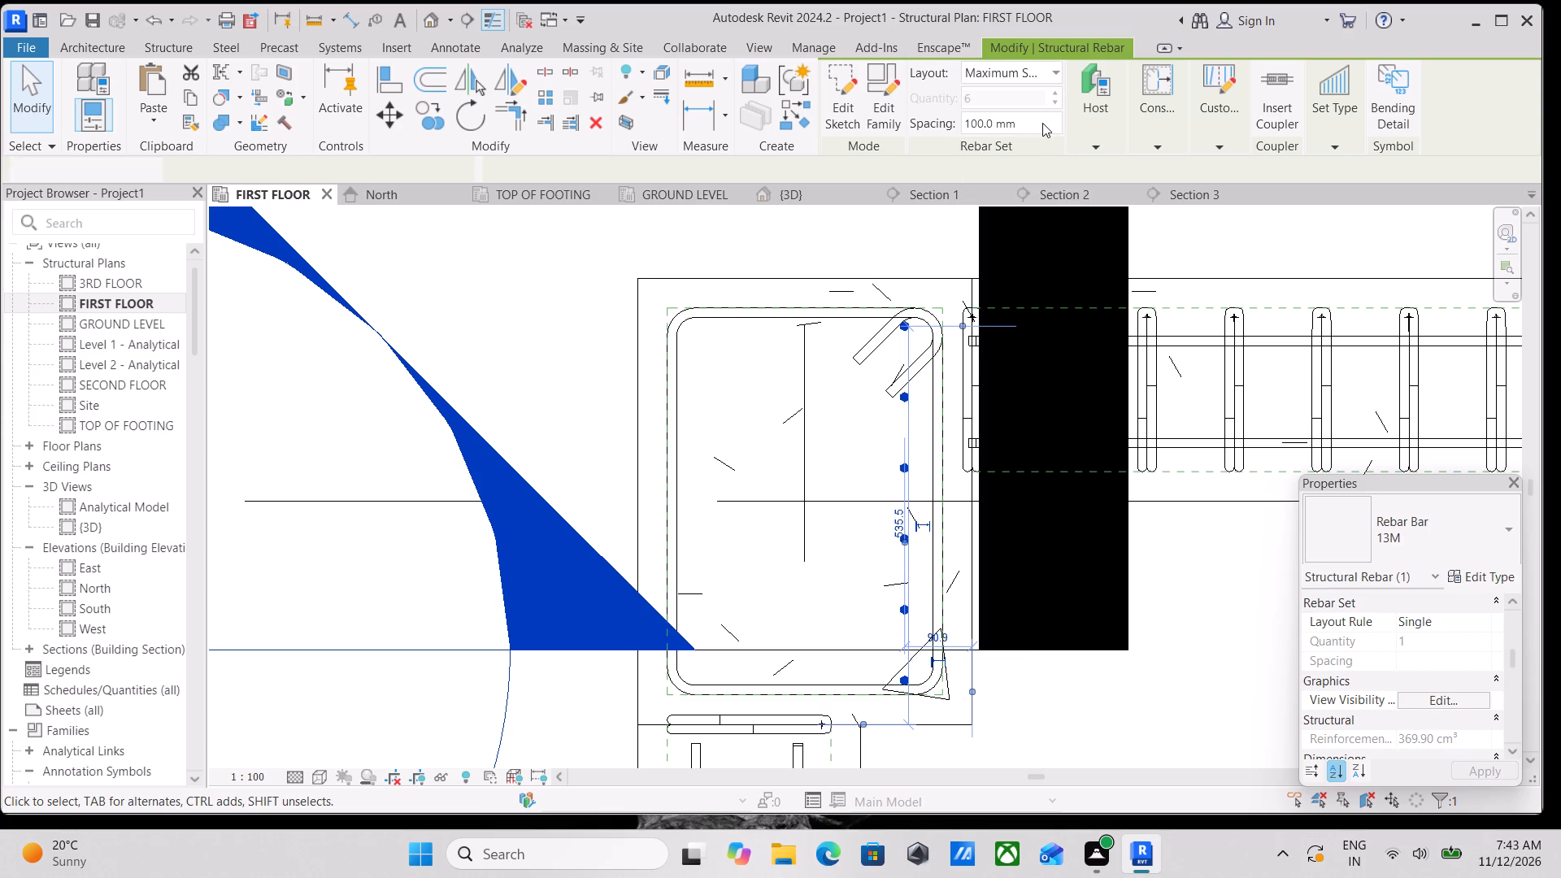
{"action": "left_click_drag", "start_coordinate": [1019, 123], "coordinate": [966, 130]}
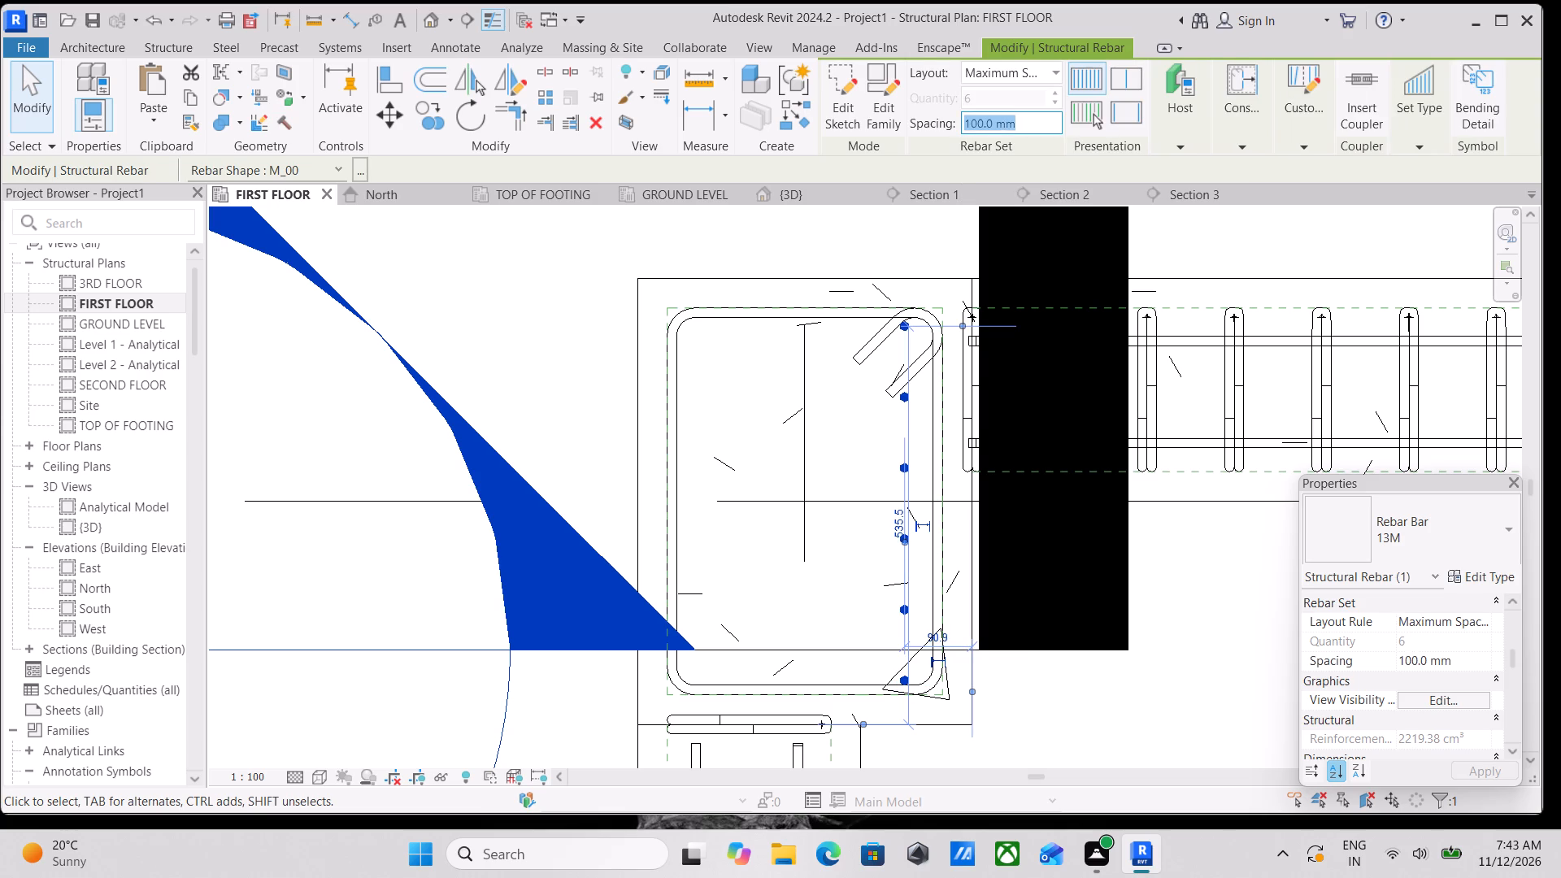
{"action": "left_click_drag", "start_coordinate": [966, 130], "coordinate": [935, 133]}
Set the vertical M_00 bar's layout to Fixed Number with a quantity of 4.
{"action": "left_click", "coordinate": [1044, 75]}
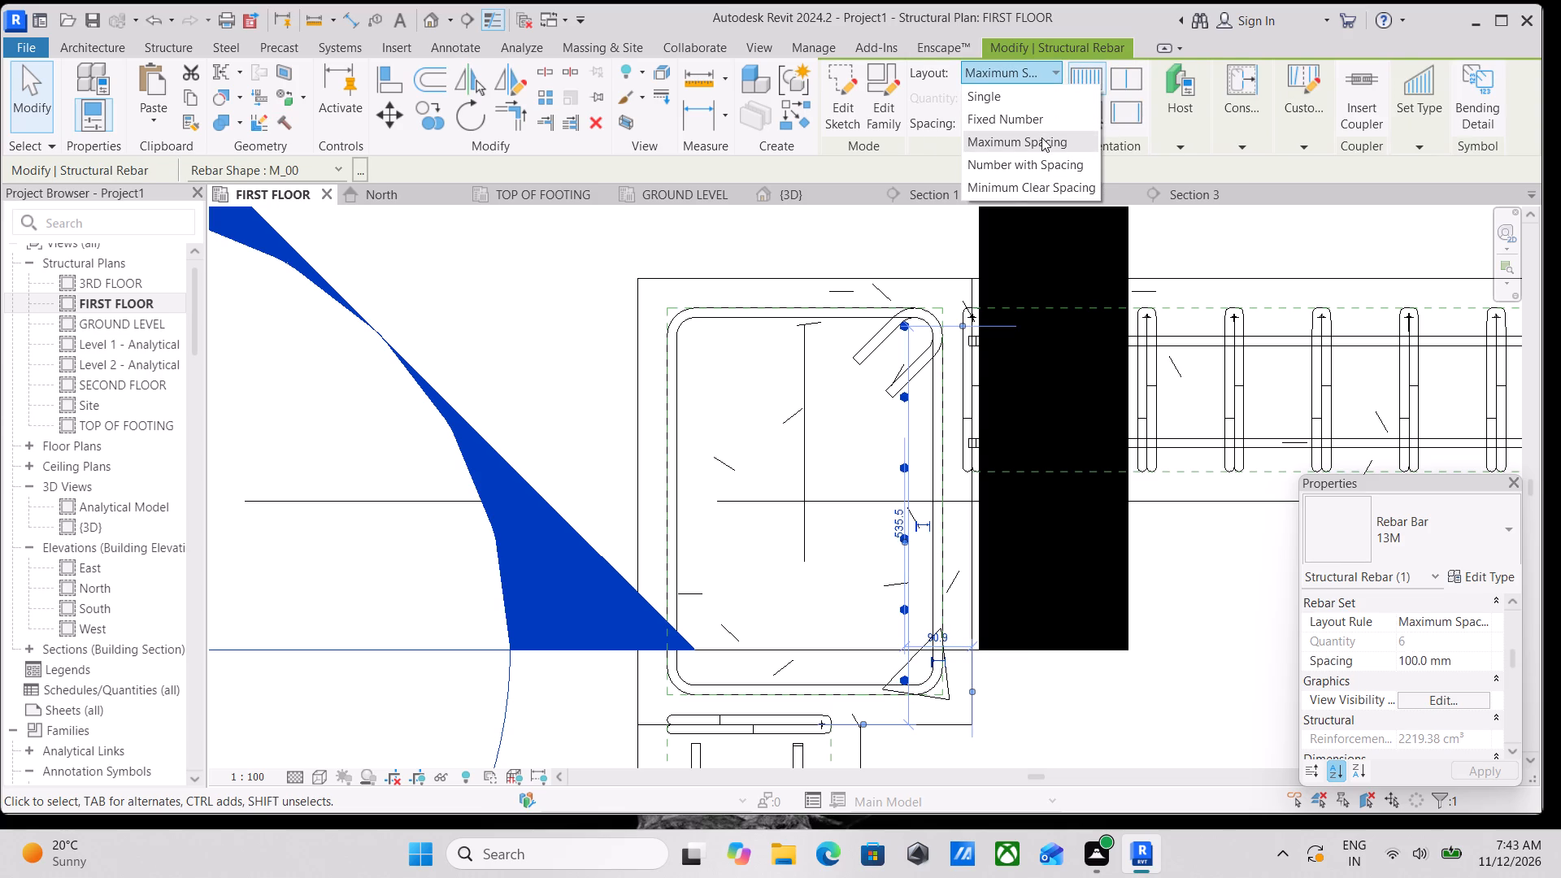
{"action": "left_click", "coordinate": [1036, 127]}
{"action": "left_click", "coordinate": [1003, 97]}
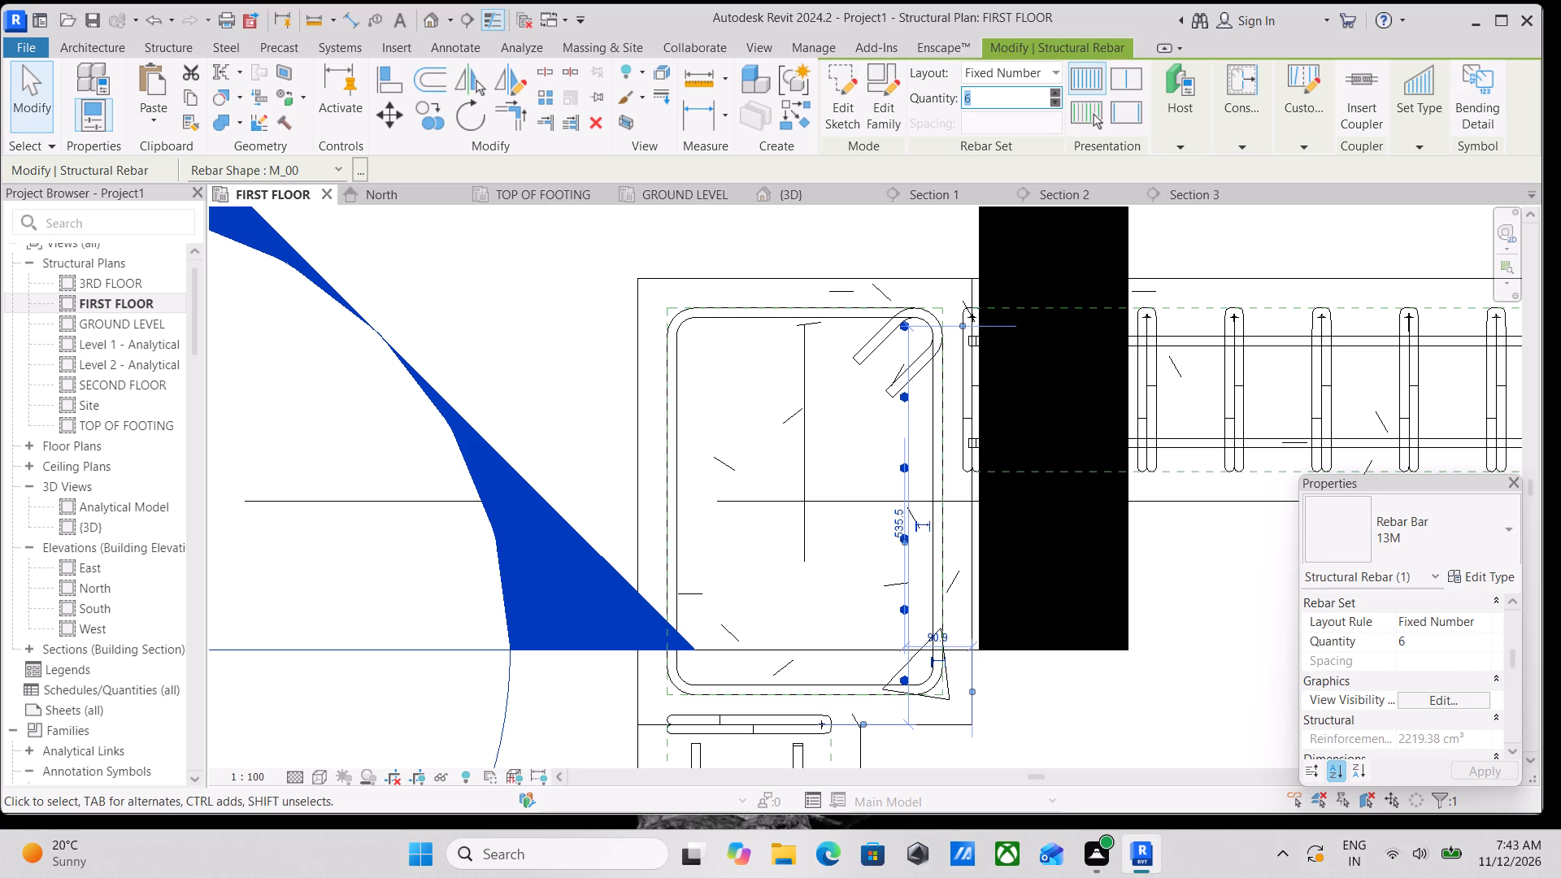
{"action": "key", "text": "4"}
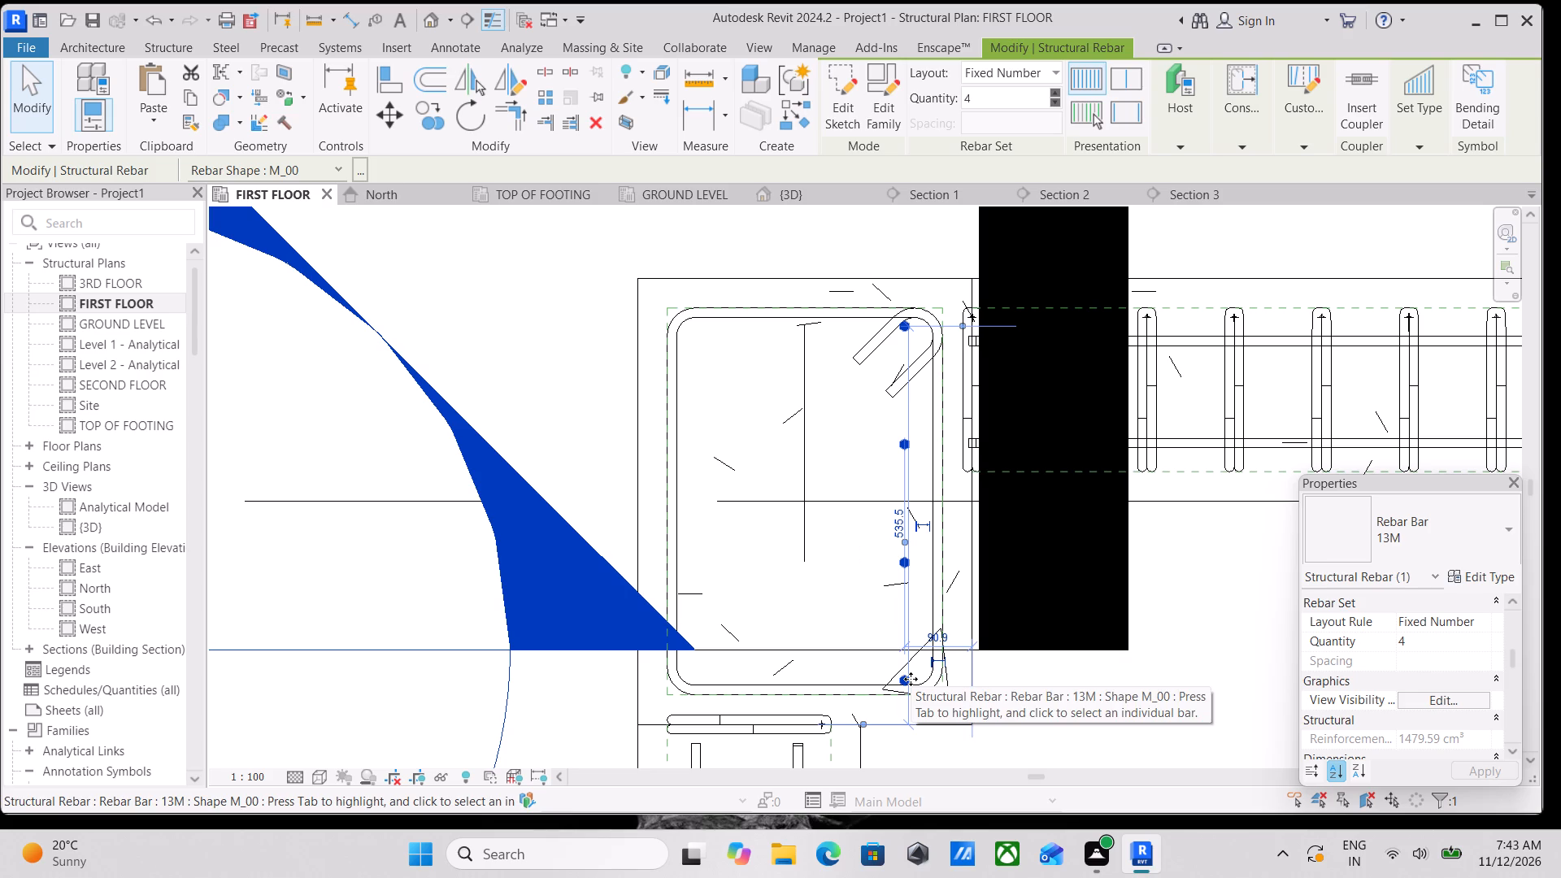
{"action": "key", "text": "Escape"}
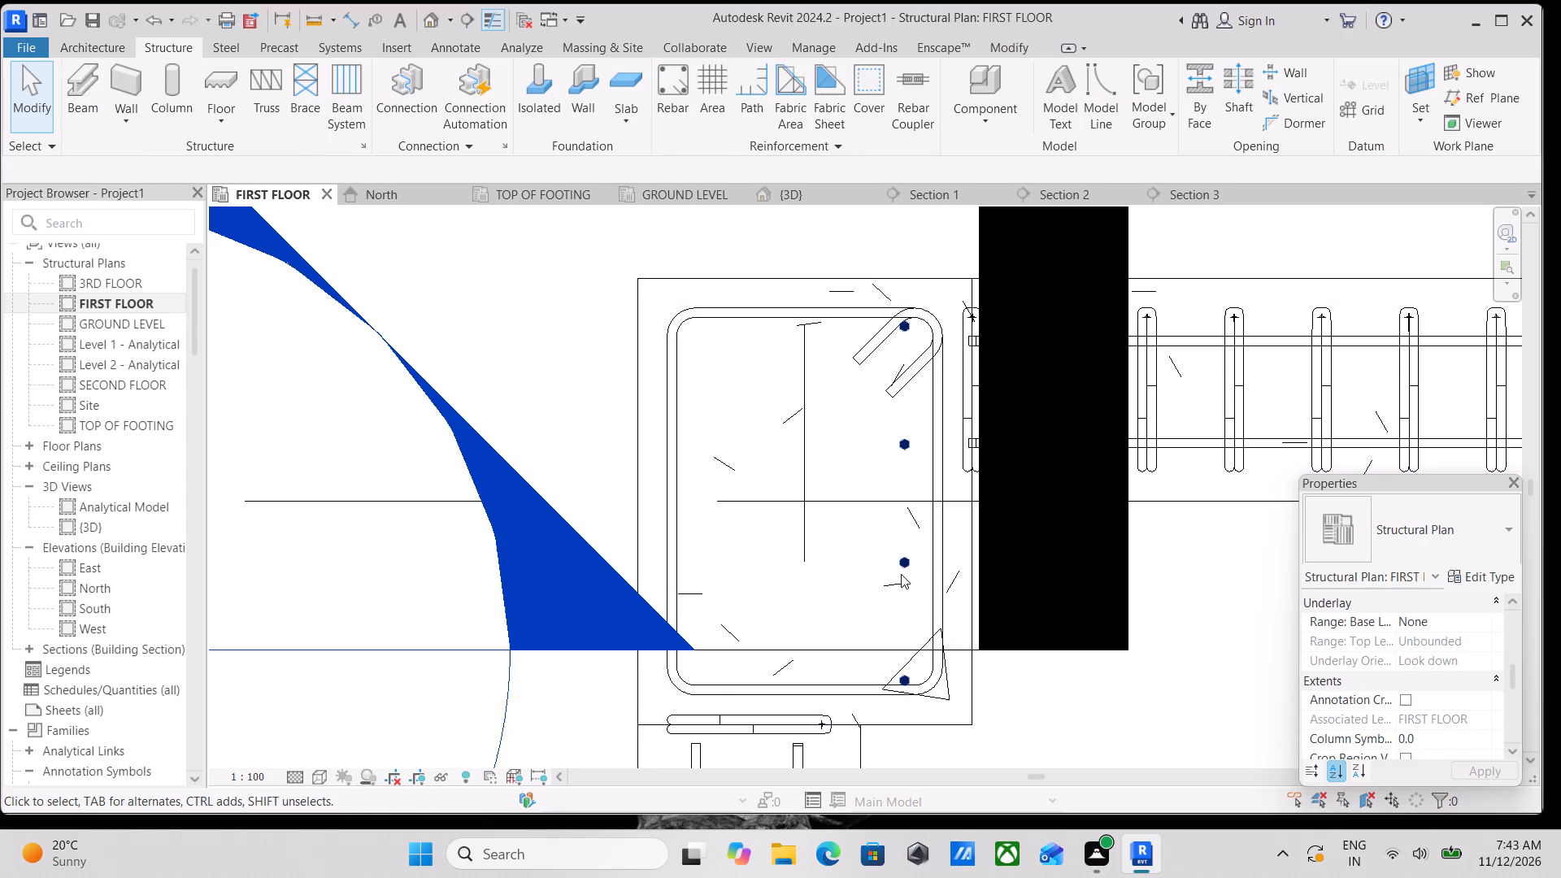
Shorten the four-bar set and nudge it inside the tie's beam-side leg, about 81 mm from the beam-side face and 79 mm from the column's upper face.
{"action": "left_click", "coordinate": [901, 574]}
{"action": "scroll", "coordinate": [907, 692], "scroll_direction": "up", "scroll_amount": 1}
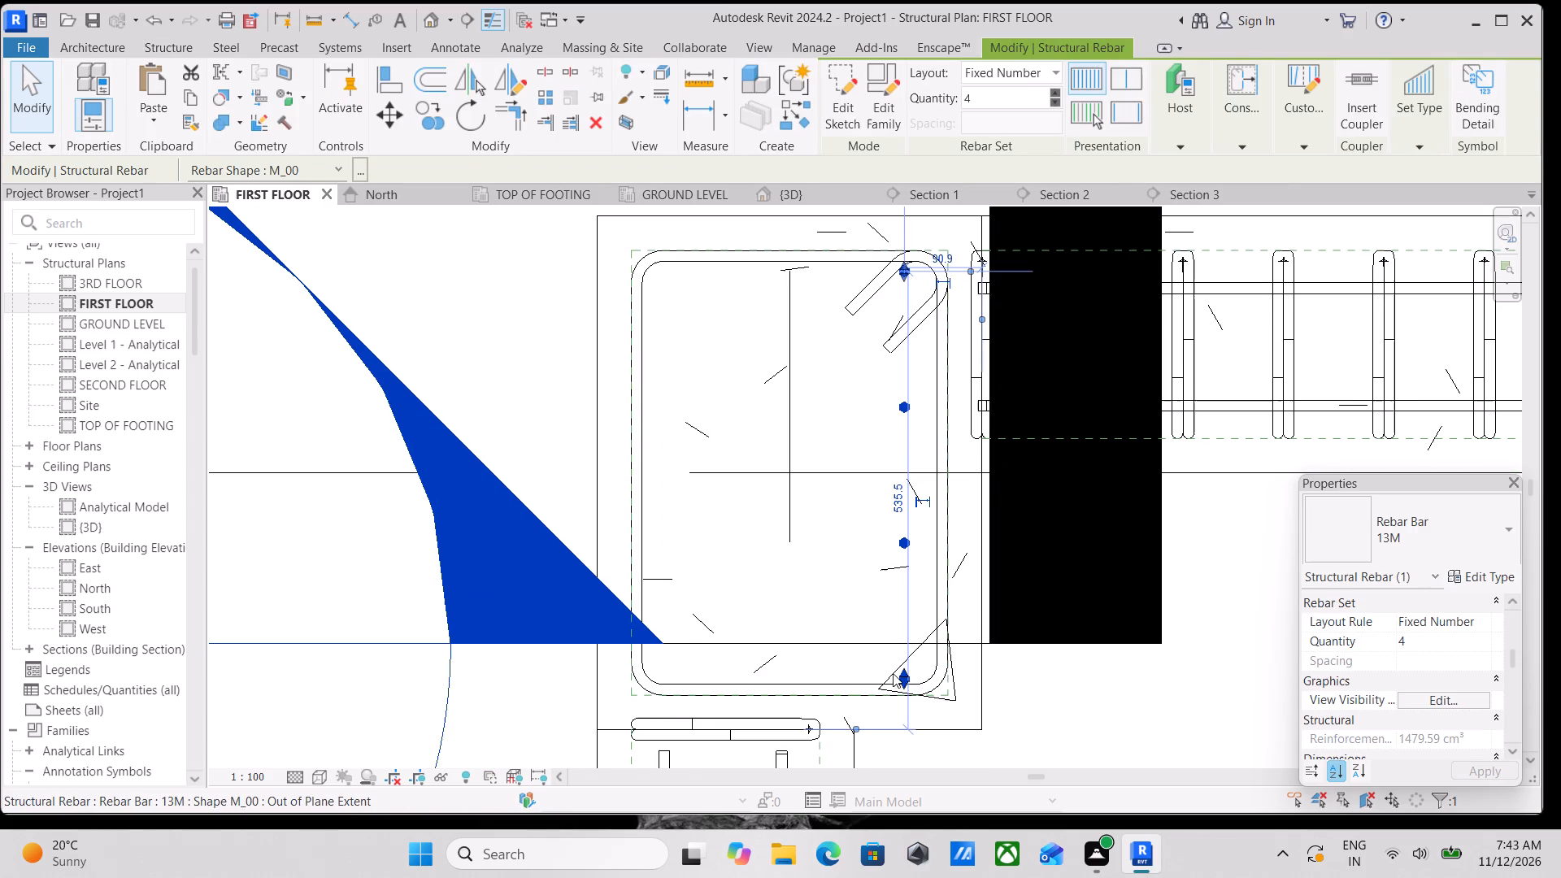
{"action": "left_click_drag", "start_coordinate": [898, 673], "coordinate": [900, 650]}
{"action": "middle_click_drag", "start_coordinate": [902, 650], "coordinate": [927, 689]}
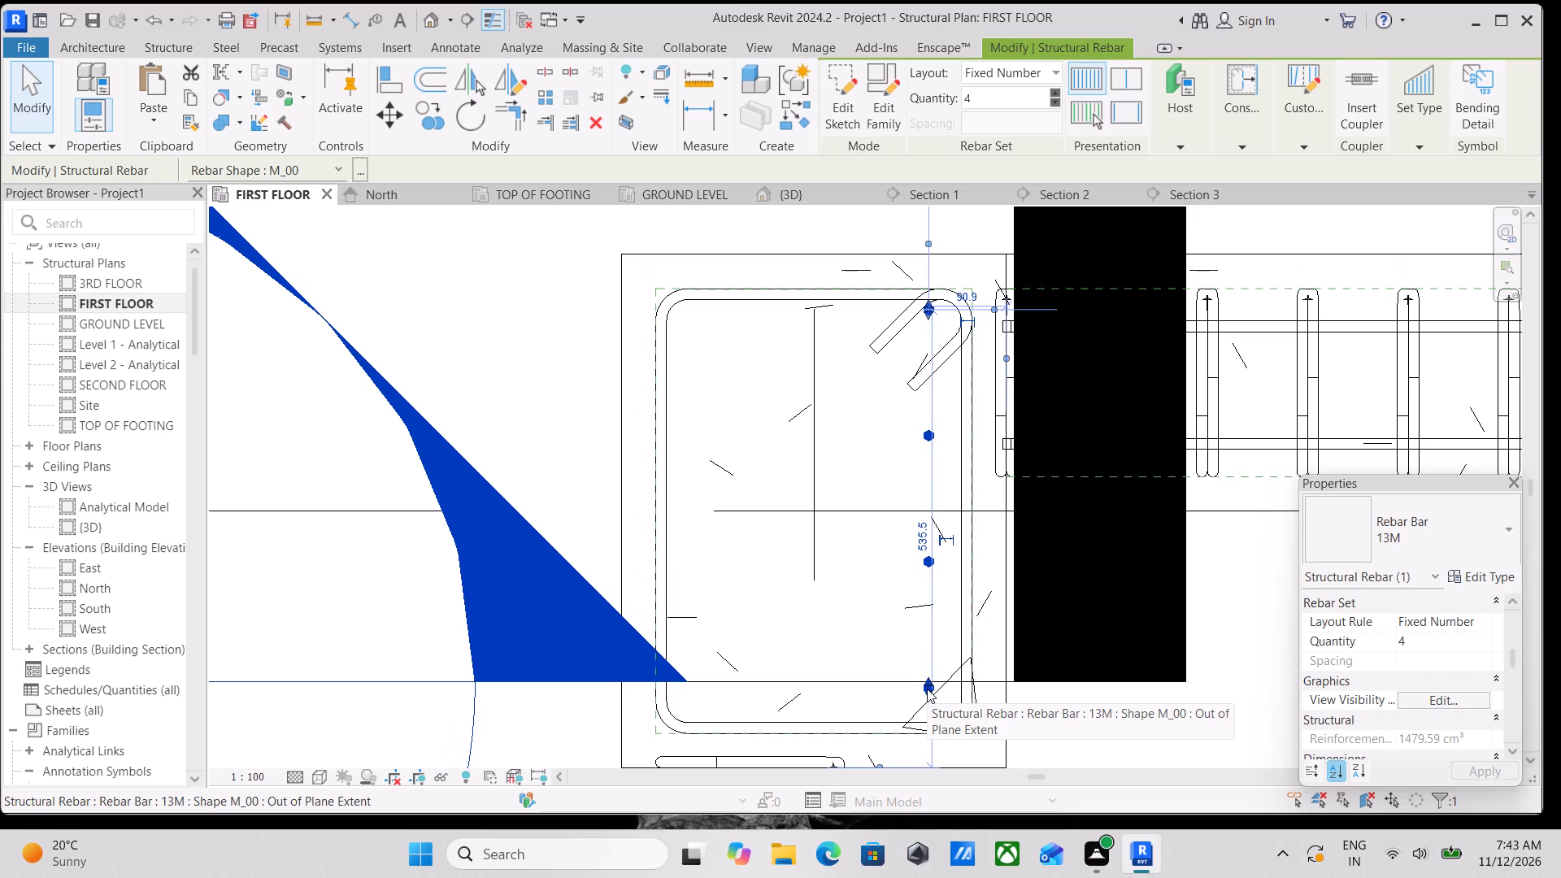
{"action": "middle_click_drag", "start_coordinate": [928, 690], "coordinate": [1018, 802]}
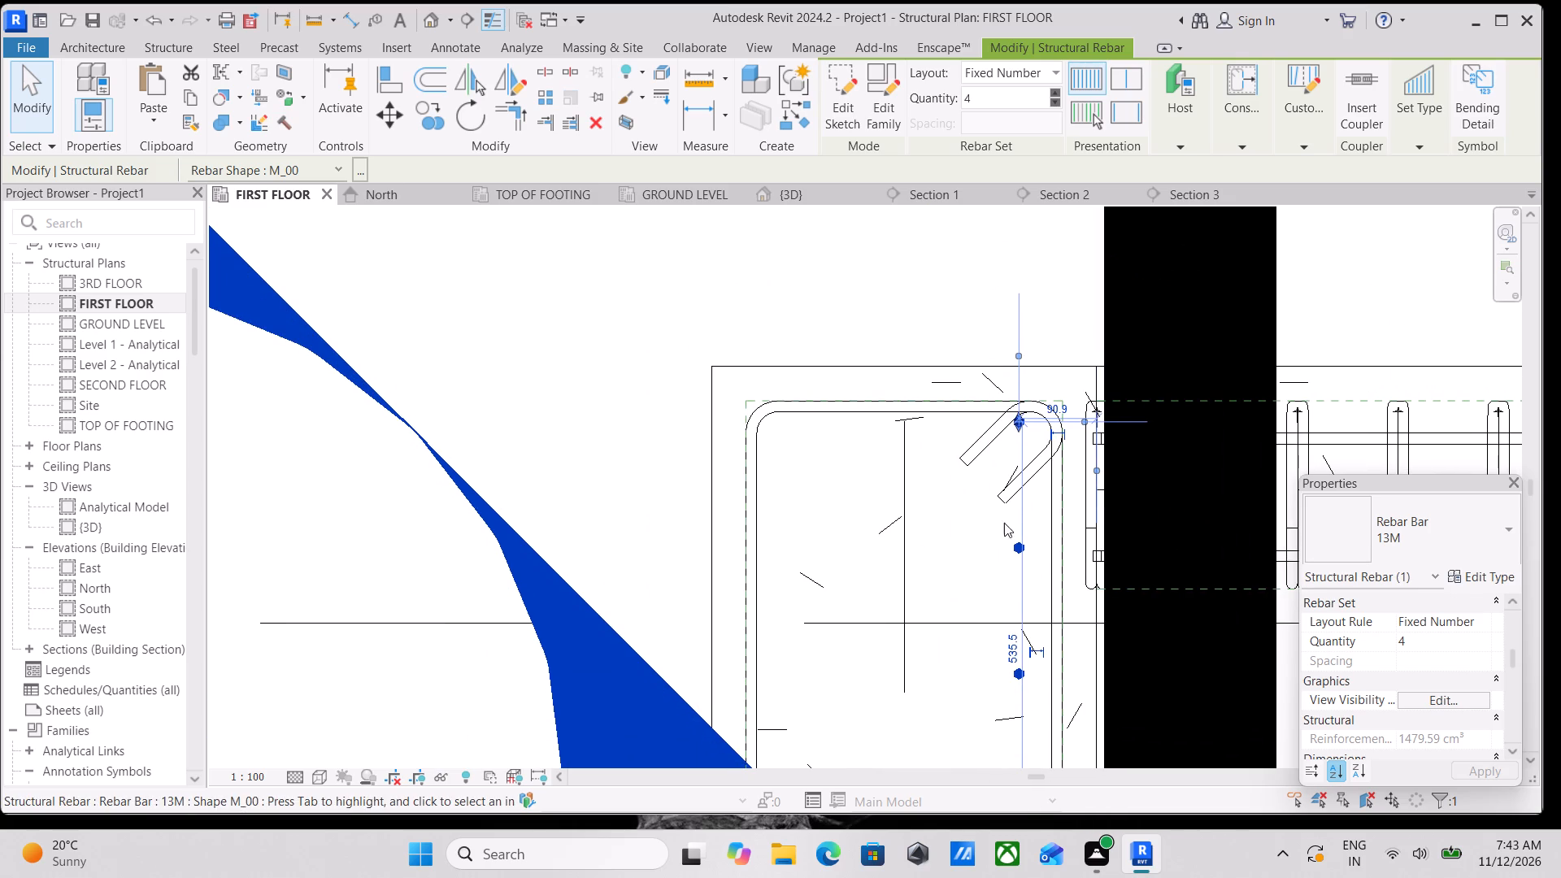
{"action": "left_click_drag", "start_coordinate": [1020, 427], "coordinate": [1028, 439]}
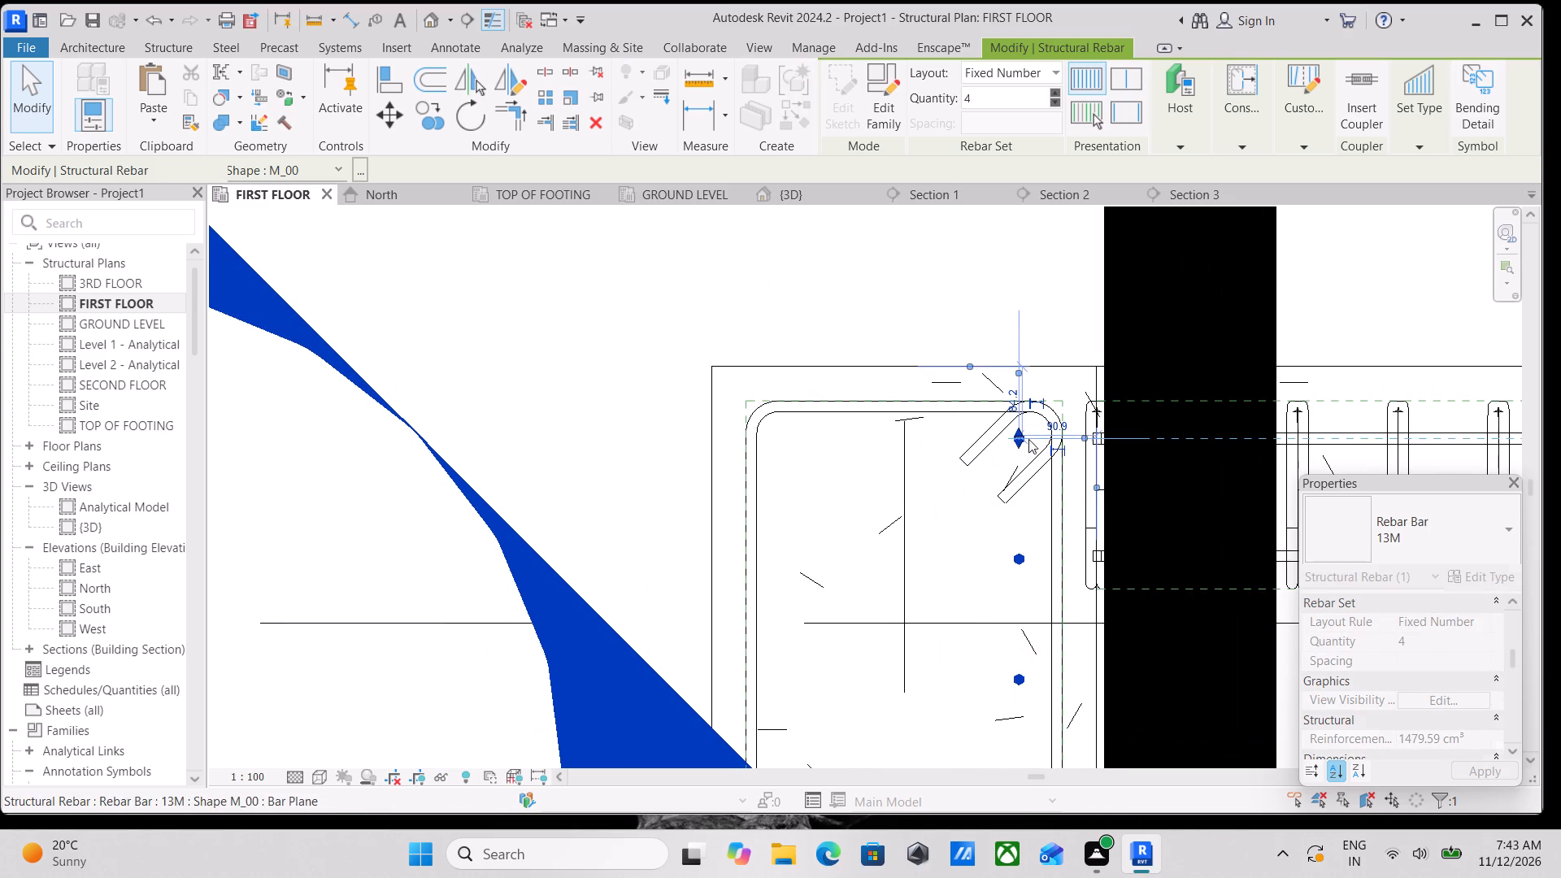
{"action": "middle_click_drag", "start_coordinate": [1046, 518], "coordinate": [1047, 481]}
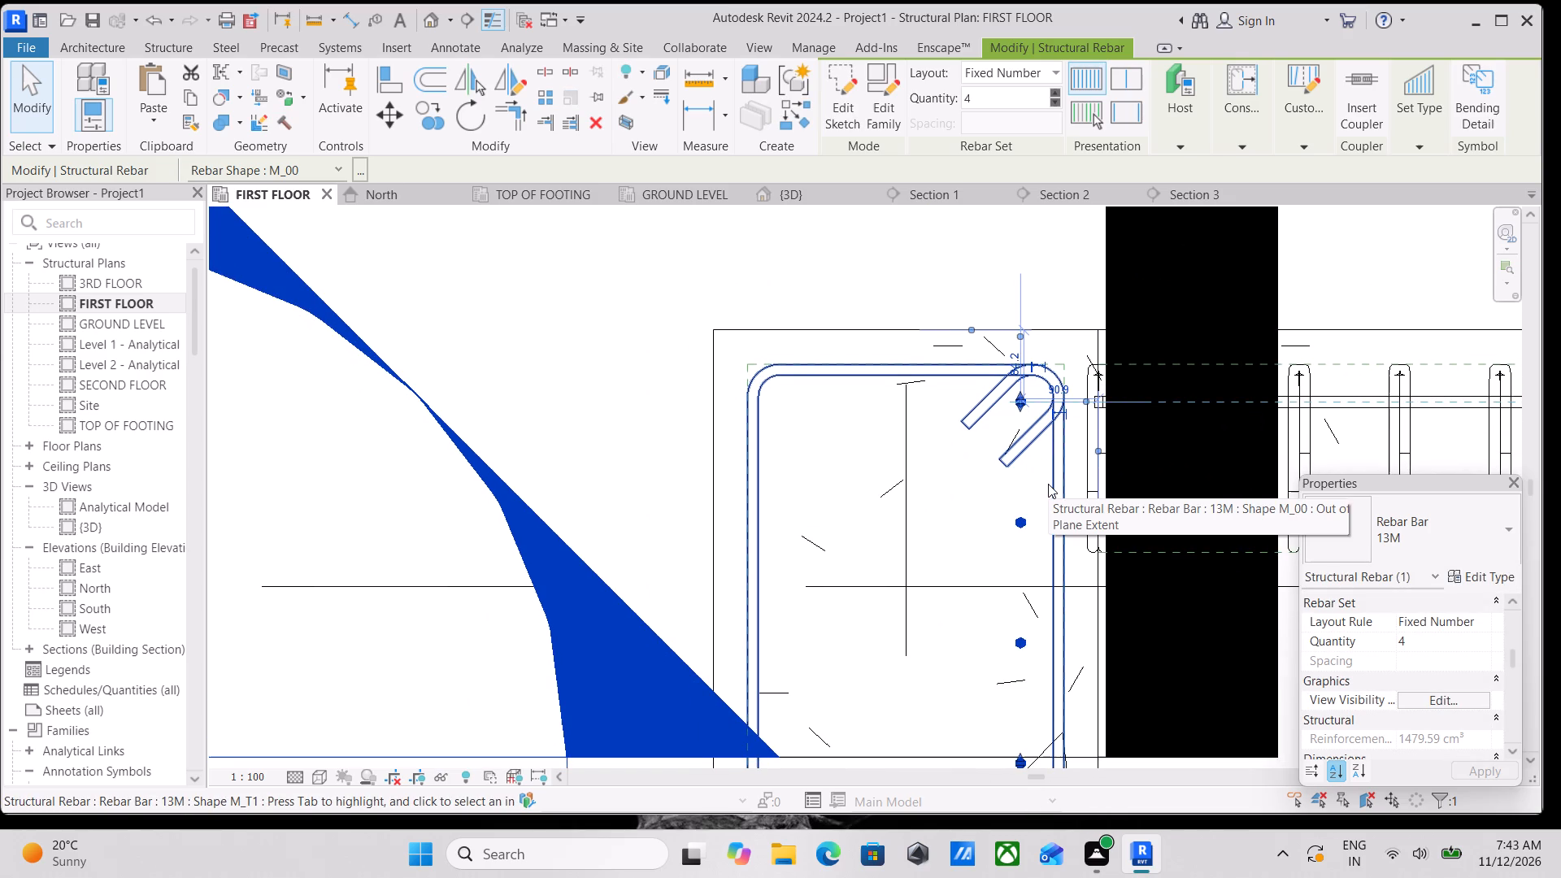
{"action": "key", "text": "Right"}
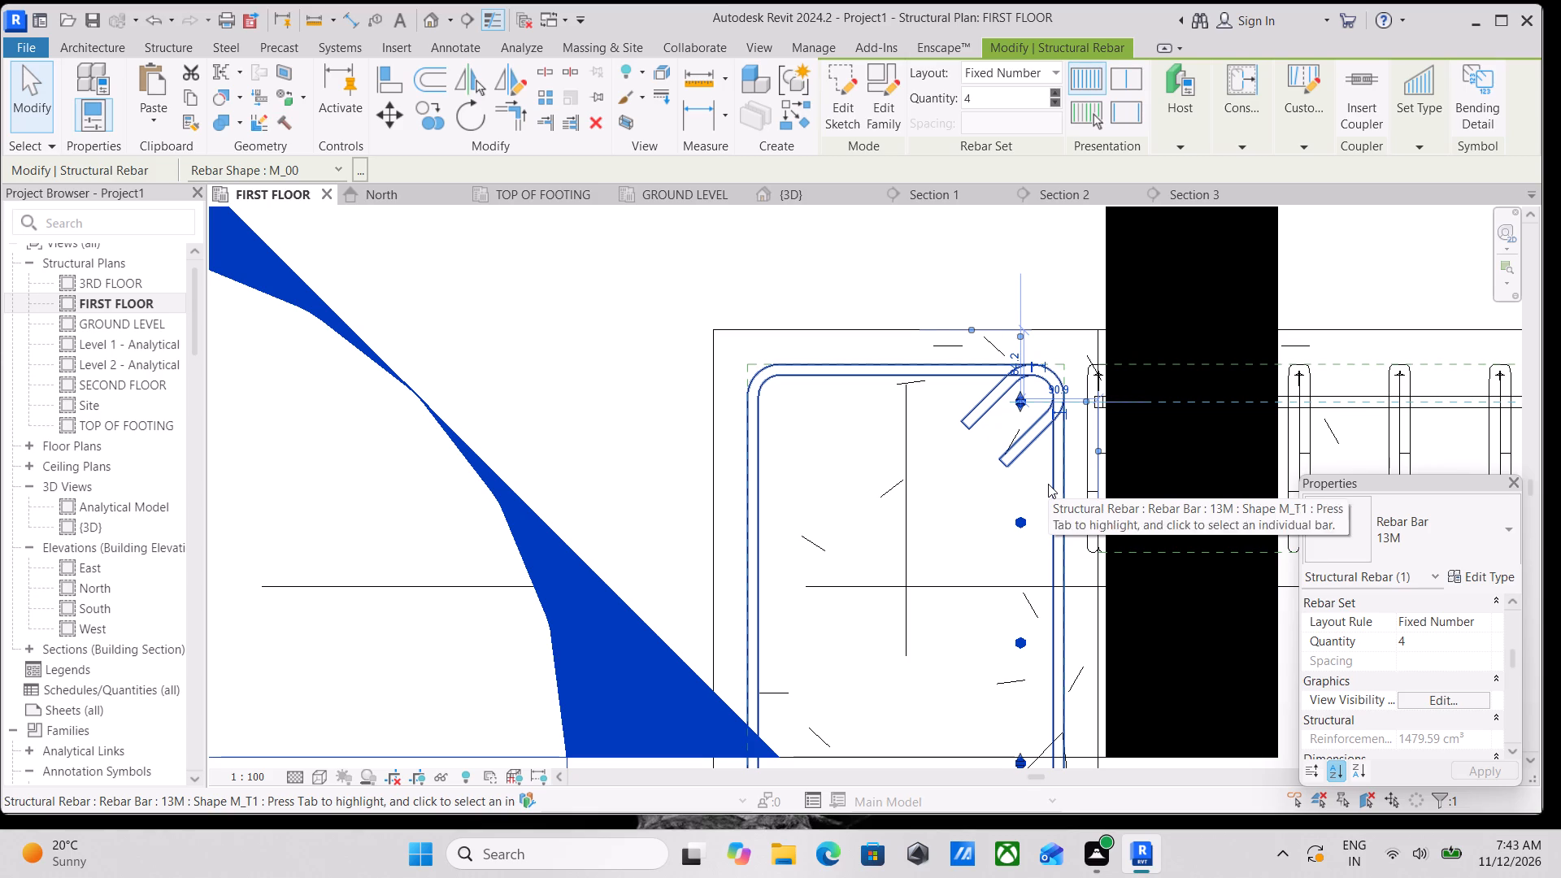
{"action": "key", "text": "Right"}
{"action": "key", "text": "Up"}
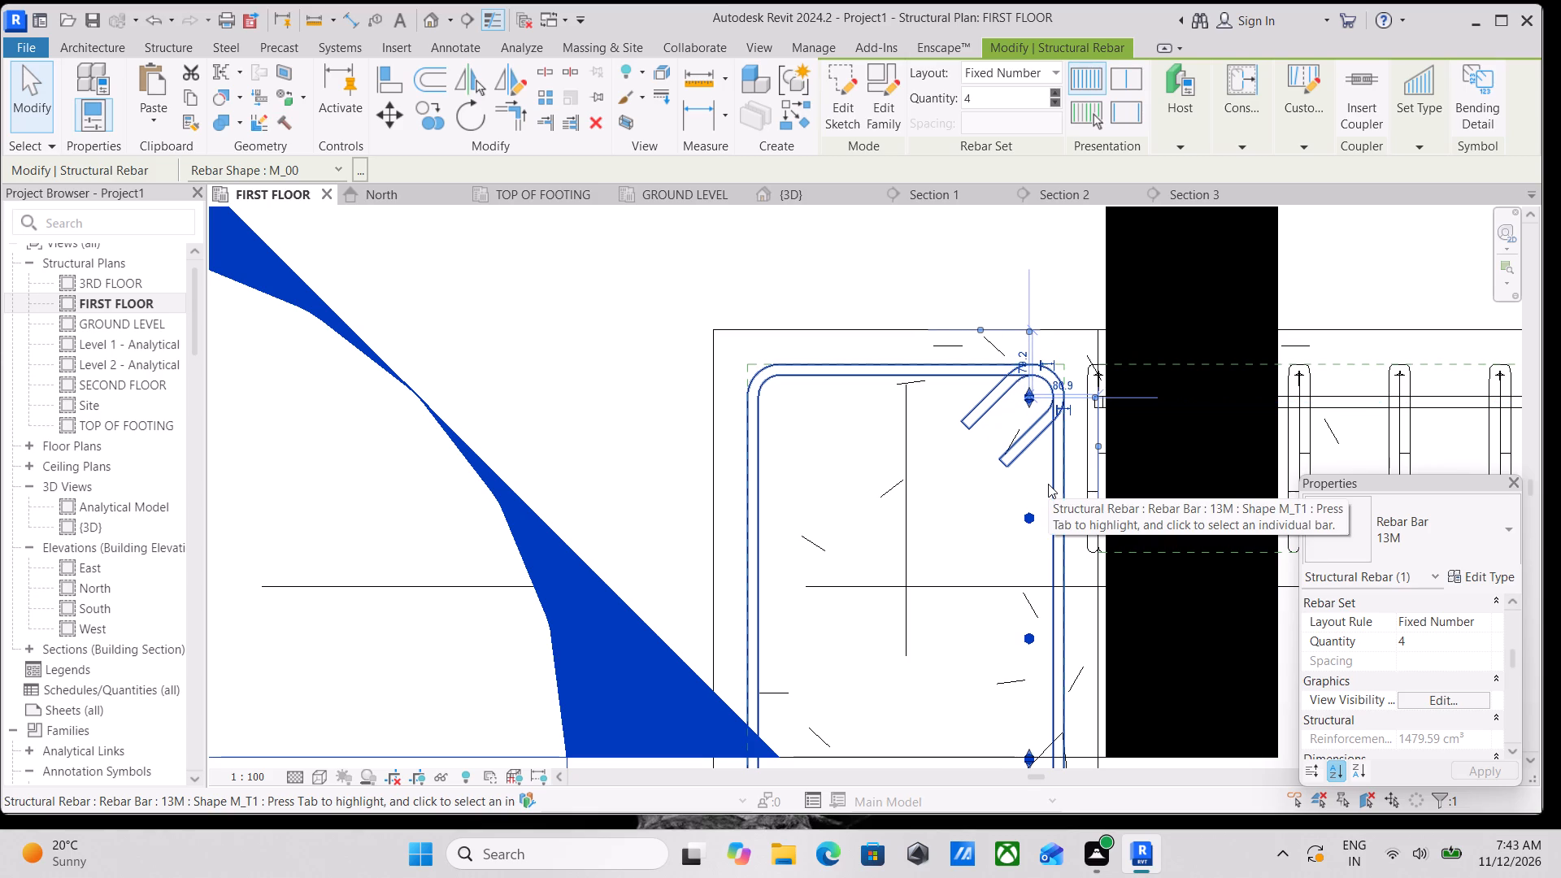
{"action": "key", "text": "Escape"}
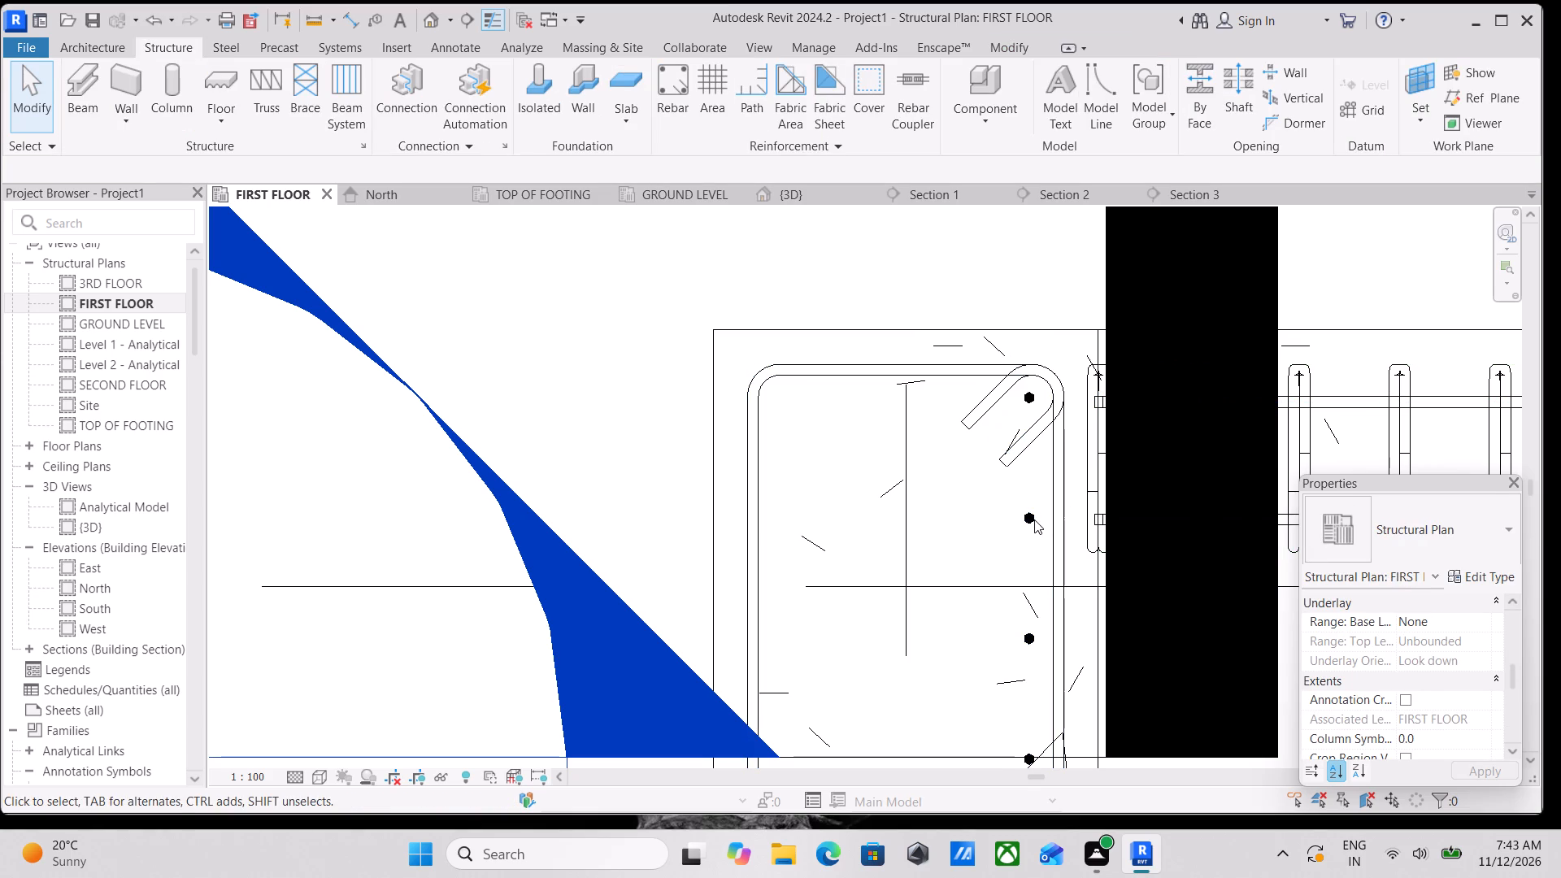
Mirror a copy of the four-bar set to the column's opposite side about a drawn vertical axis through the column centre.
{"action": "left_click", "coordinate": [1034, 519]}
{"action": "type", "text": "dm"}
{"action": "scroll", "coordinate": [966, 424], "scroll_direction": "down", "scroll_amount": 2}
{"action": "middle_click_drag", "start_coordinate": [962, 424], "coordinate": [974, 276]}
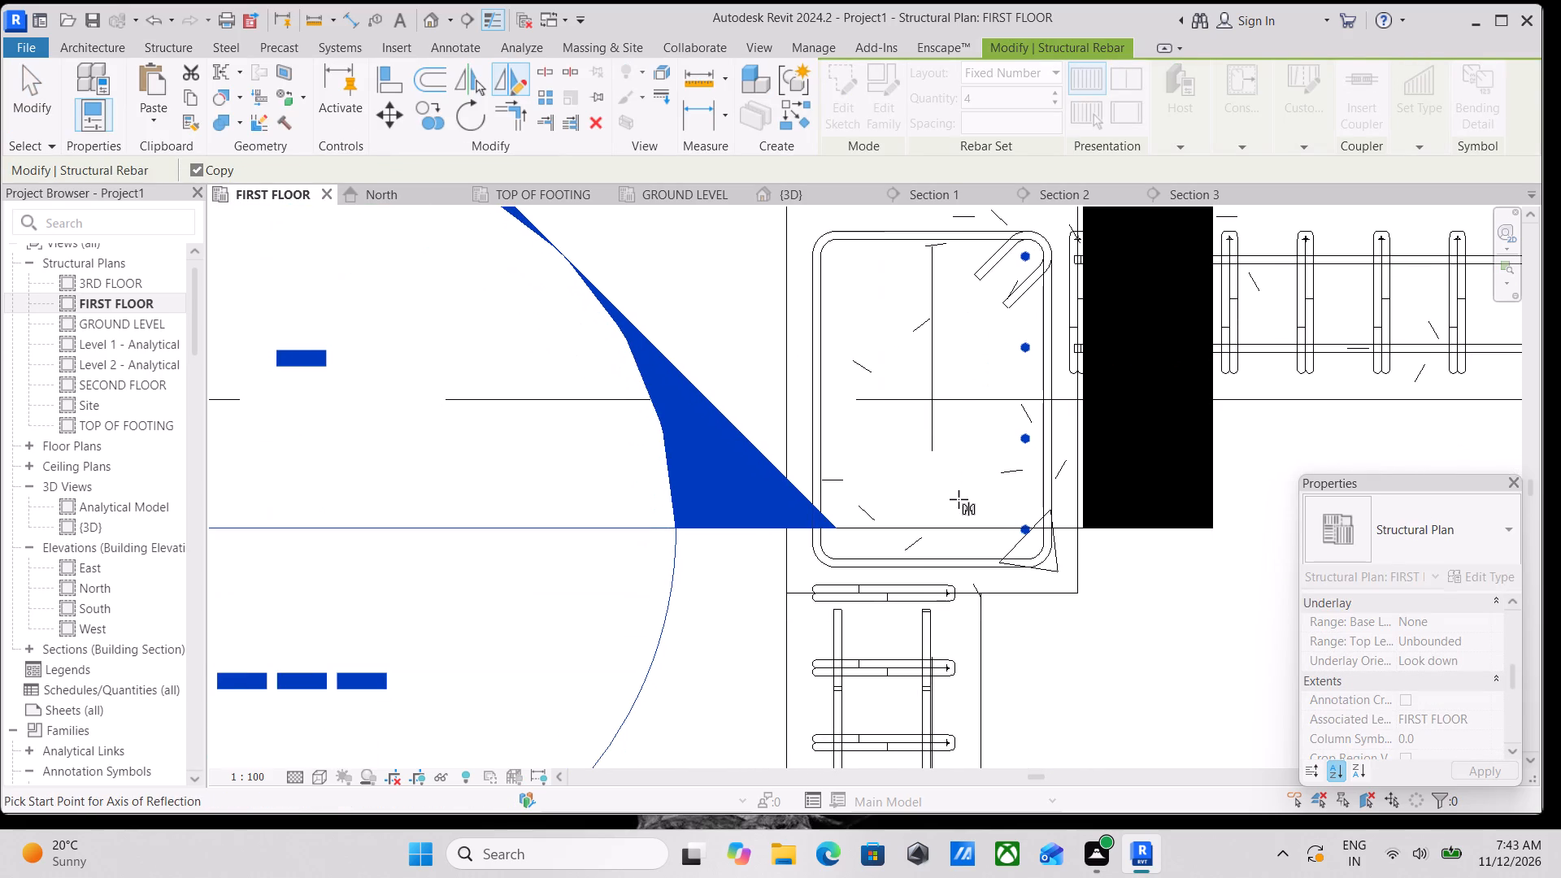
{"action": "left_click", "coordinate": [934, 557]}
{"action": "middle_click_drag", "start_coordinate": [933, 385], "coordinate": [936, 499]}
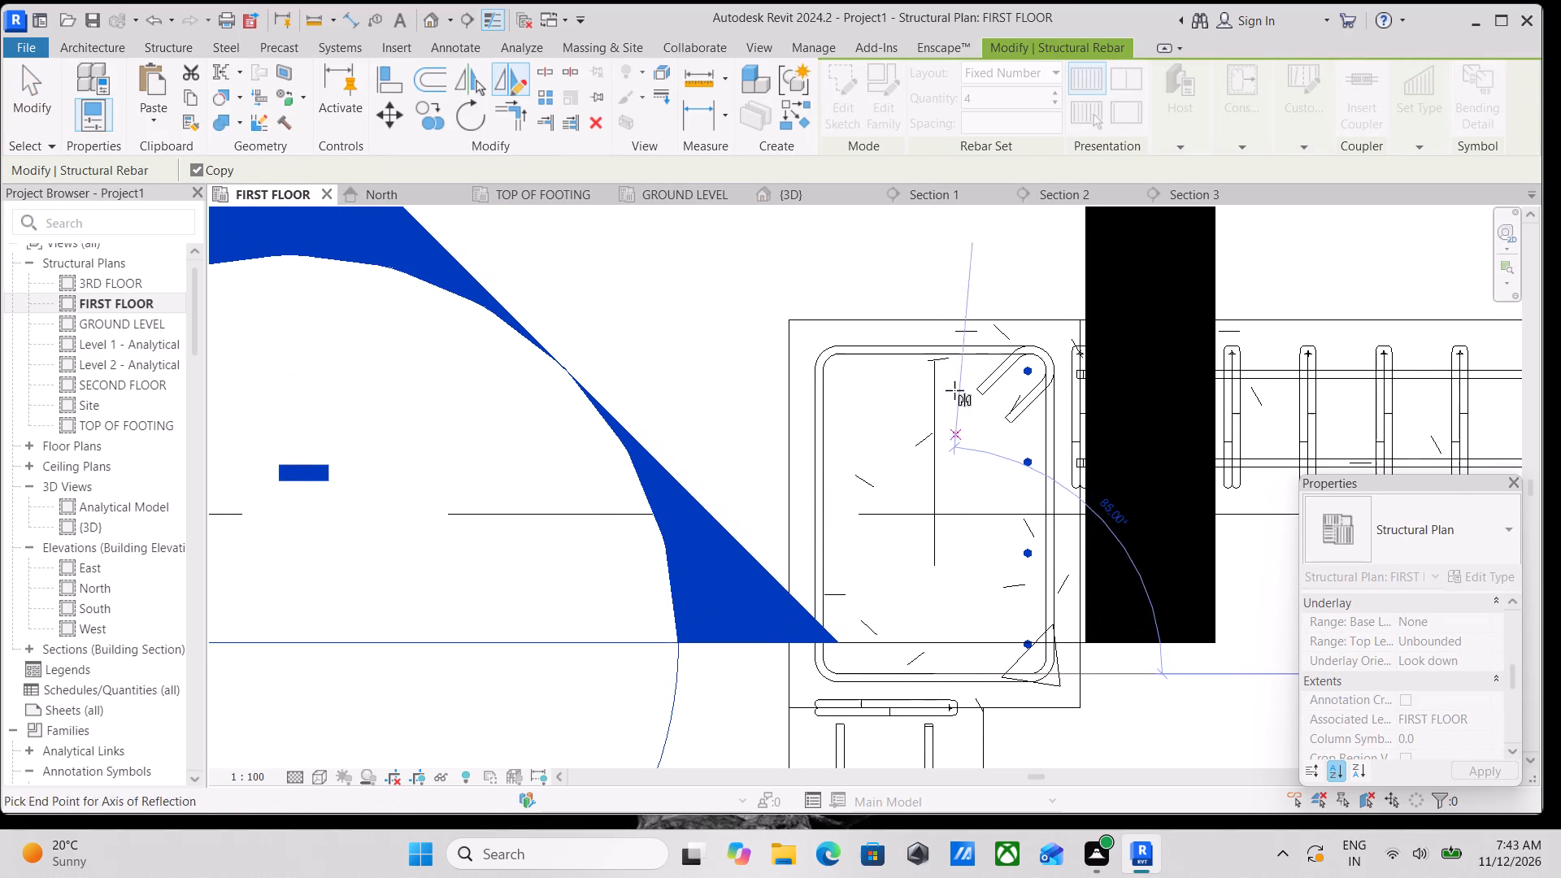
{"action": "left_click", "coordinate": [931, 276]}
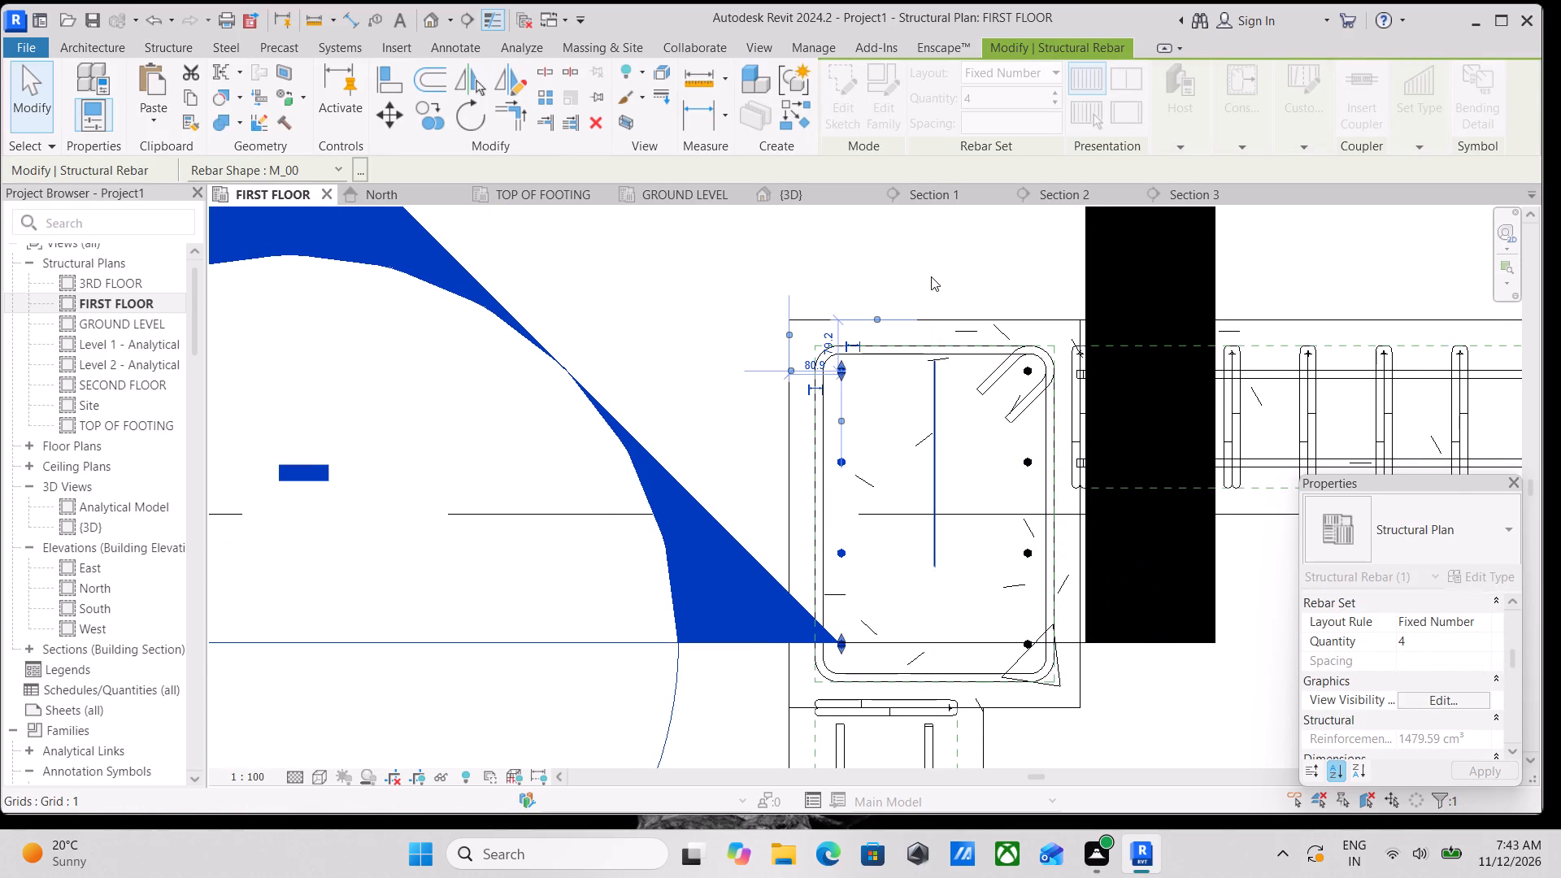
{"action": "key", "text": "Escape"}
Check the mirrored four-bar set's view visibility states, and close them.
{"action": "scroll", "coordinate": [865, 464], "scroll_direction": "up", "scroll_amount": 1}
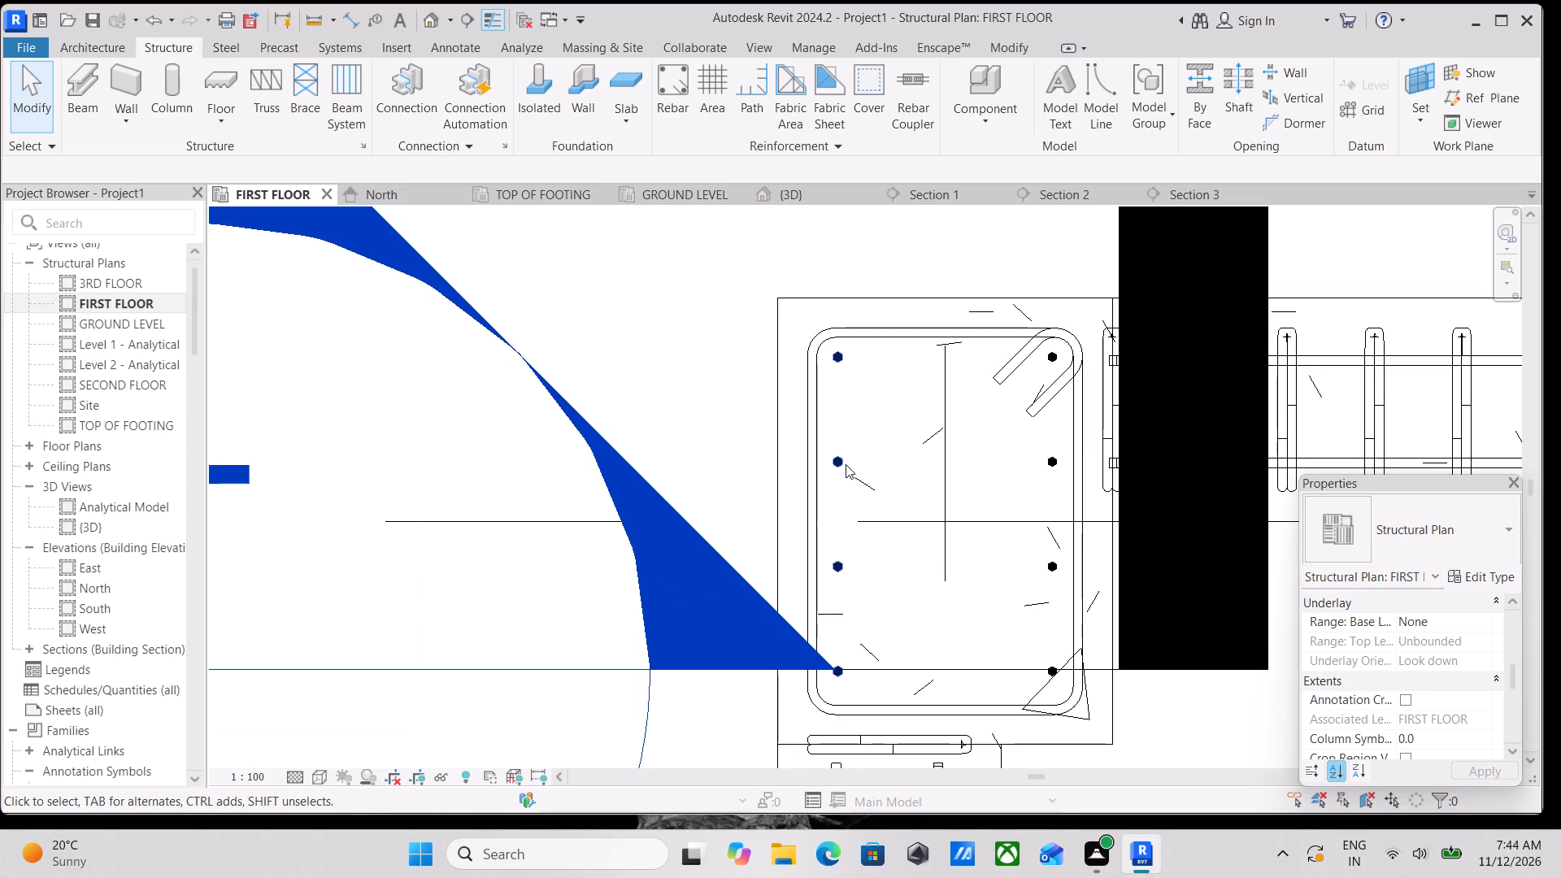
{"action": "left_click", "coordinate": [843, 463]}
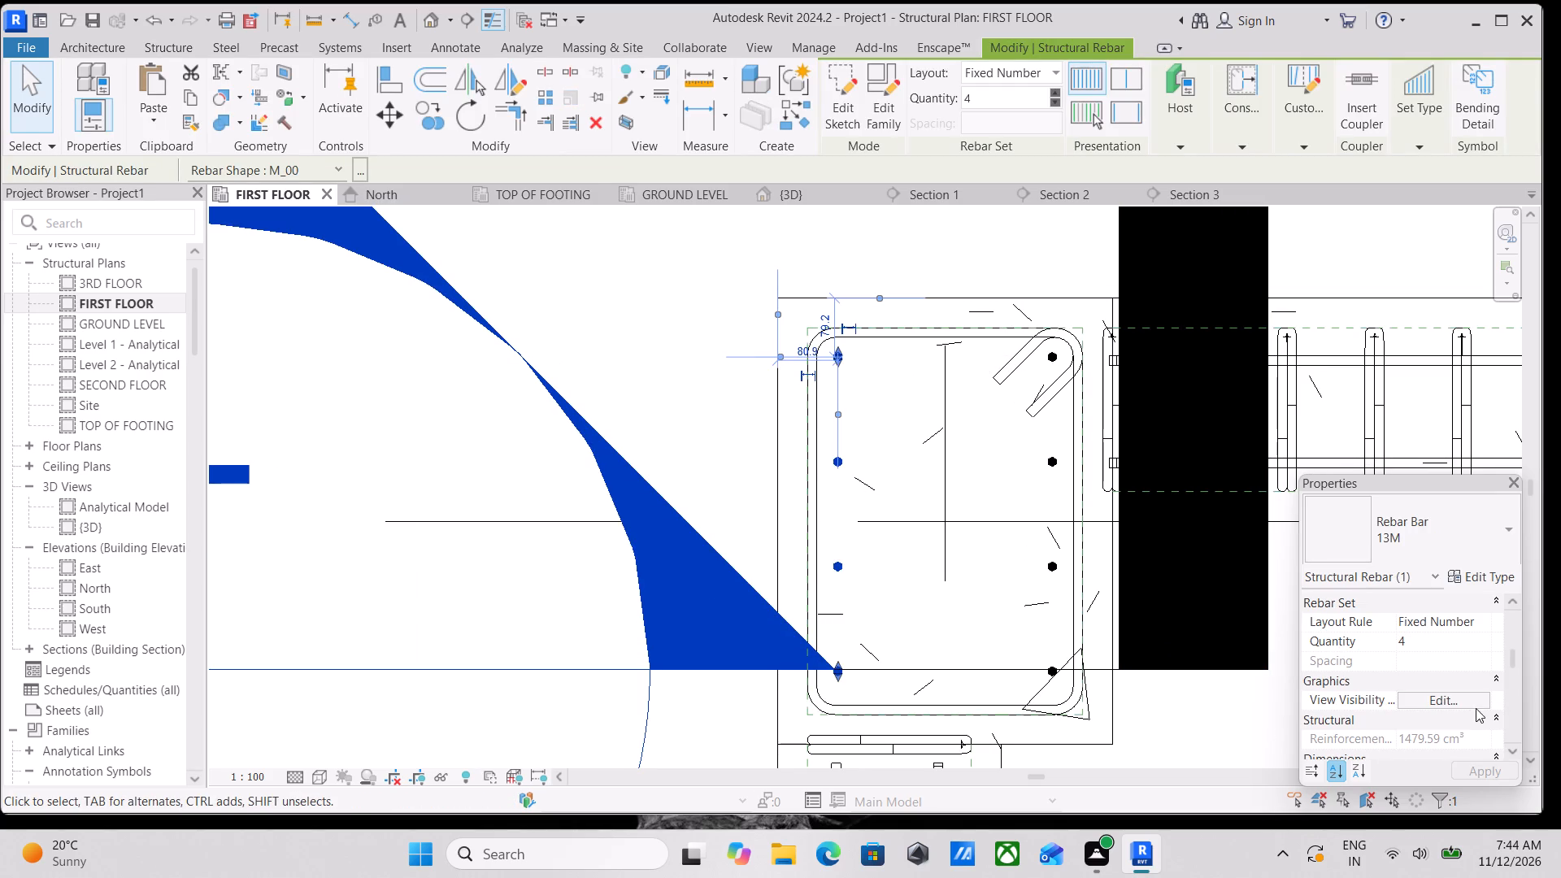
{"action": "left_click", "coordinate": [1458, 702]}
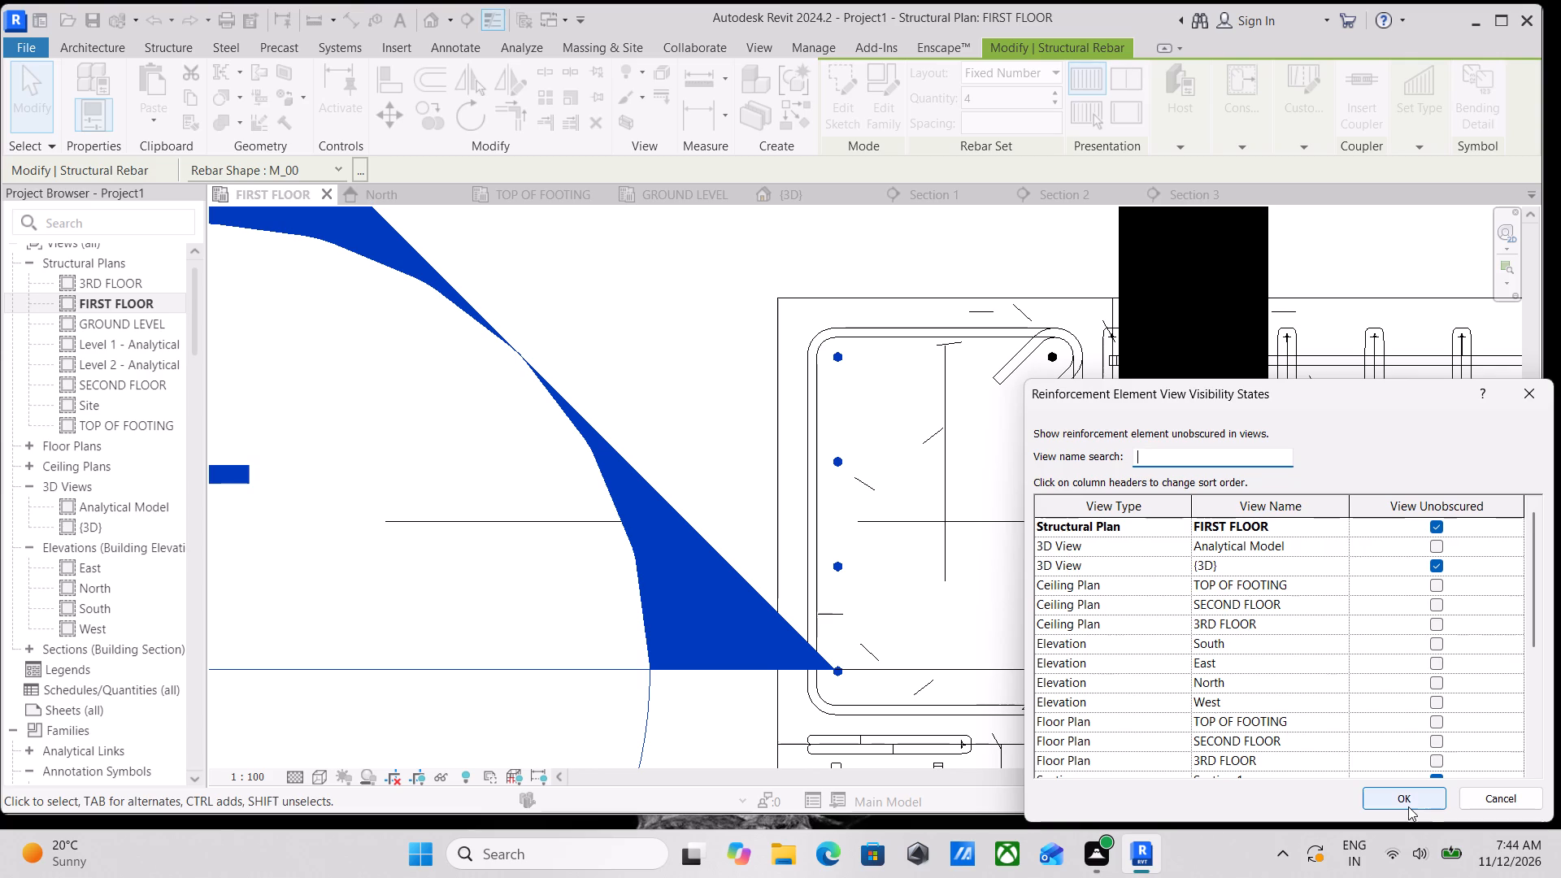
{"action": "left_click", "coordinate": [1408, 806]}
{"action": "scroll", "coordinate": [1015, 522], "scroll_direction": "down", "scroll_amount": 2}
{"action": "key", "text": "Escape"}
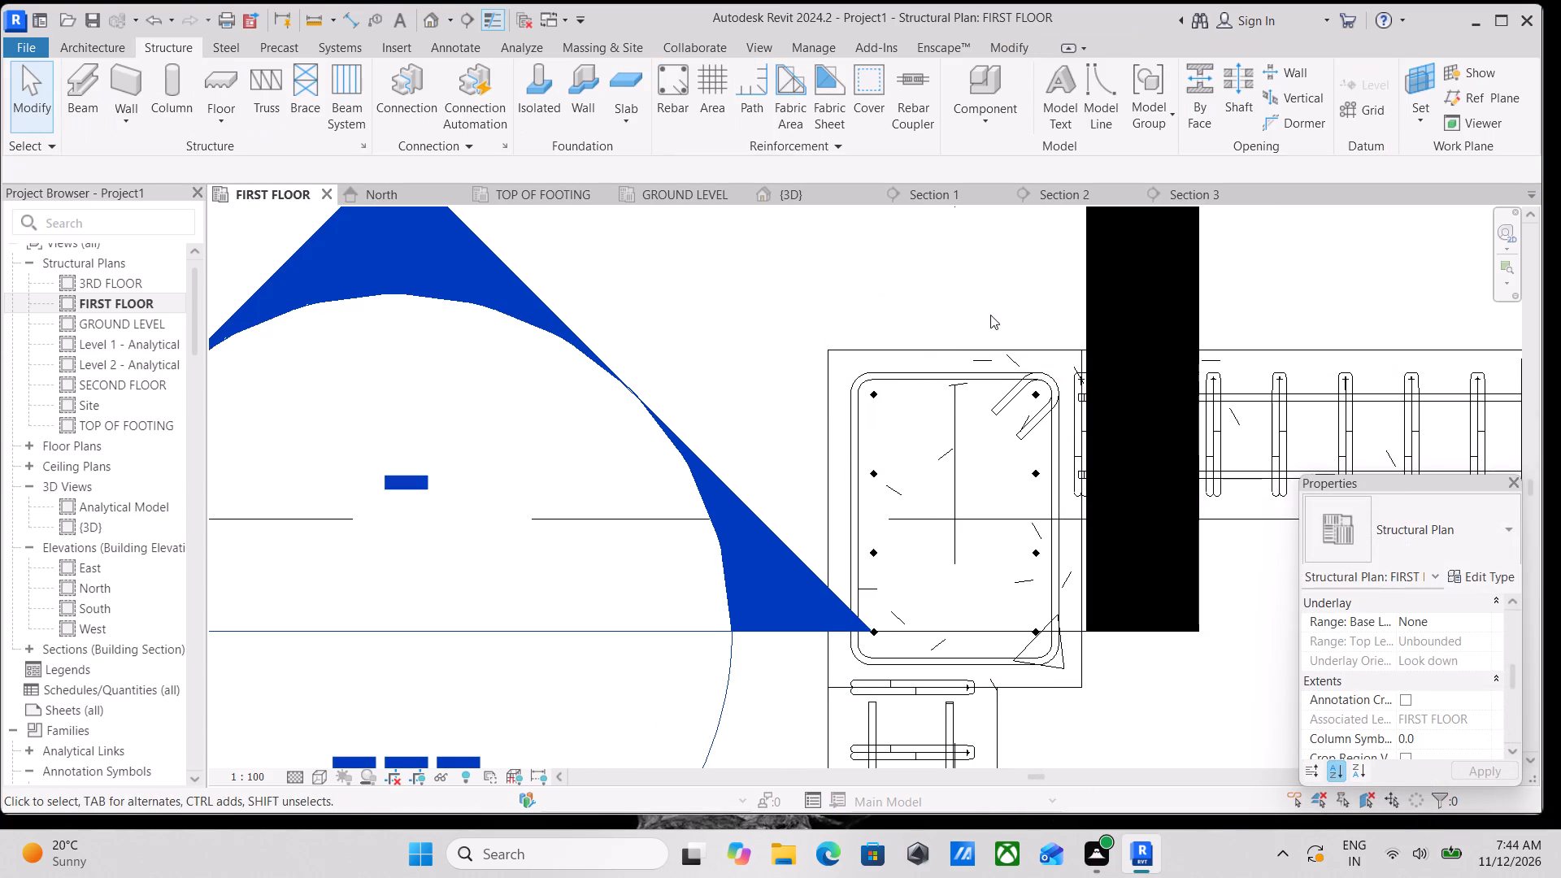
In the 3D view, set the corner column tie's layout to Maximum Spacing with a spacing of 120 mm.
{"action": "left_click", "coordinate": [794, 200]}
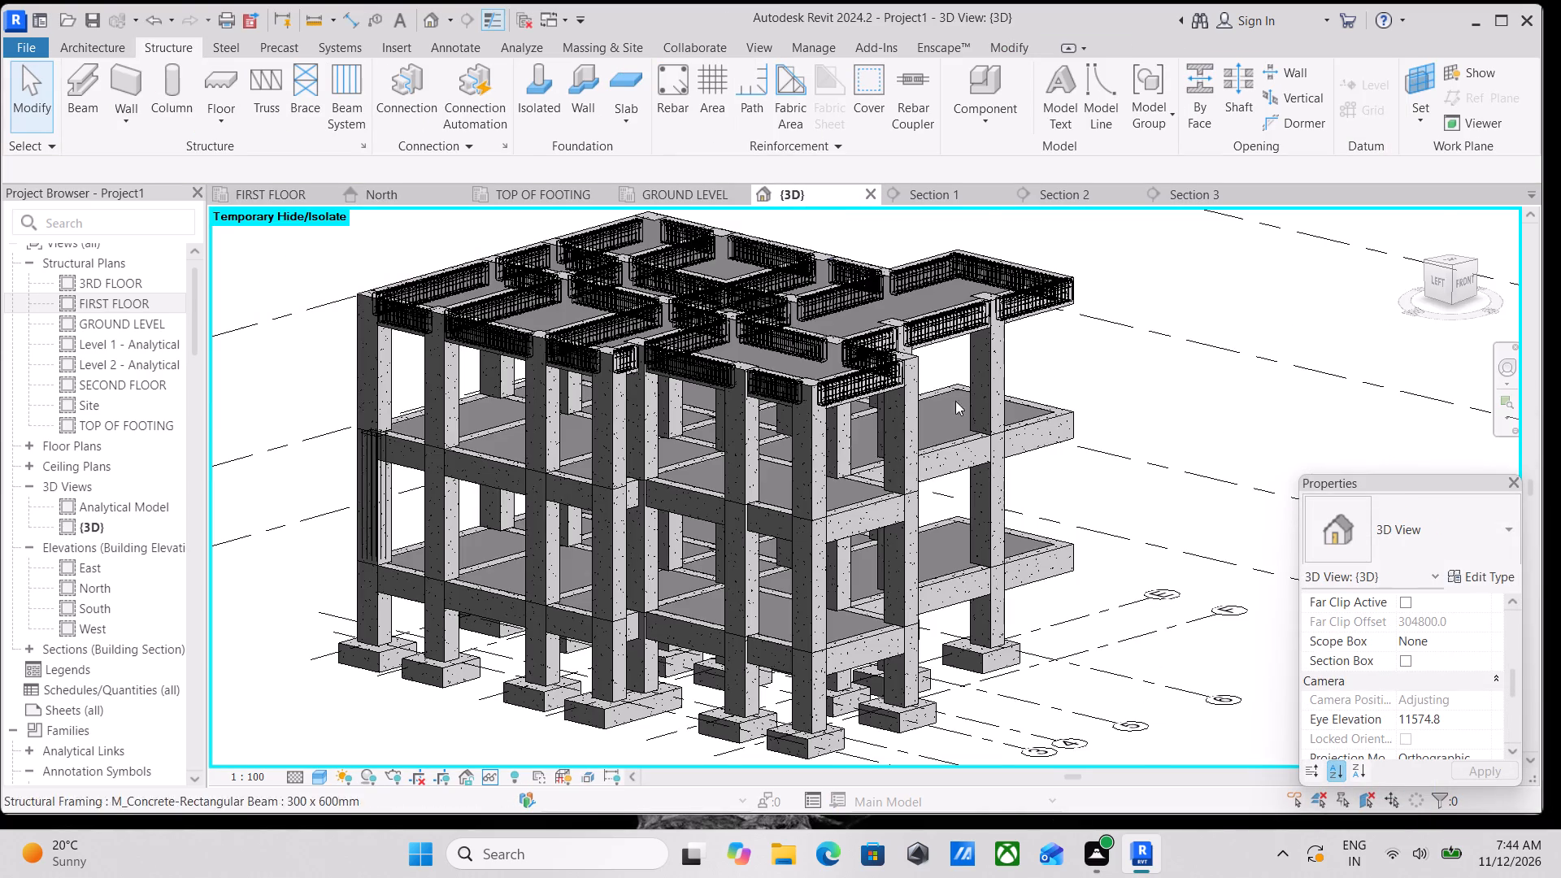
{"action": "scroll", "coordinate": [950, 491], "scroll_direction": "up", "scroll_amount": 1}
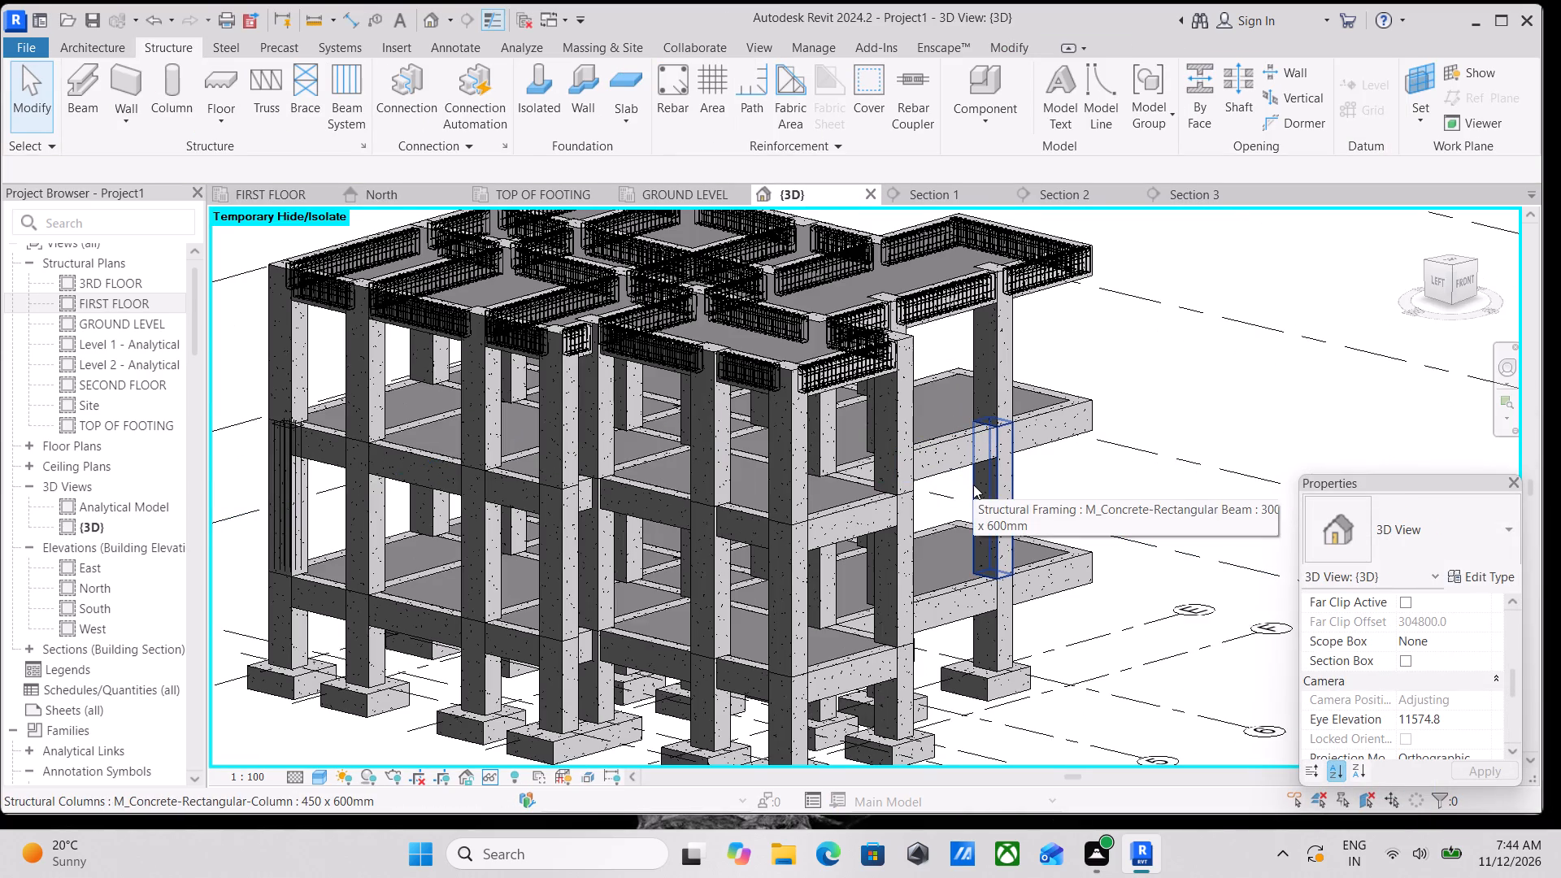
{"action": "middle_click_drag", "start_coordinate": [973, 485], "coordinate": [615, 506], "text": "shift"}
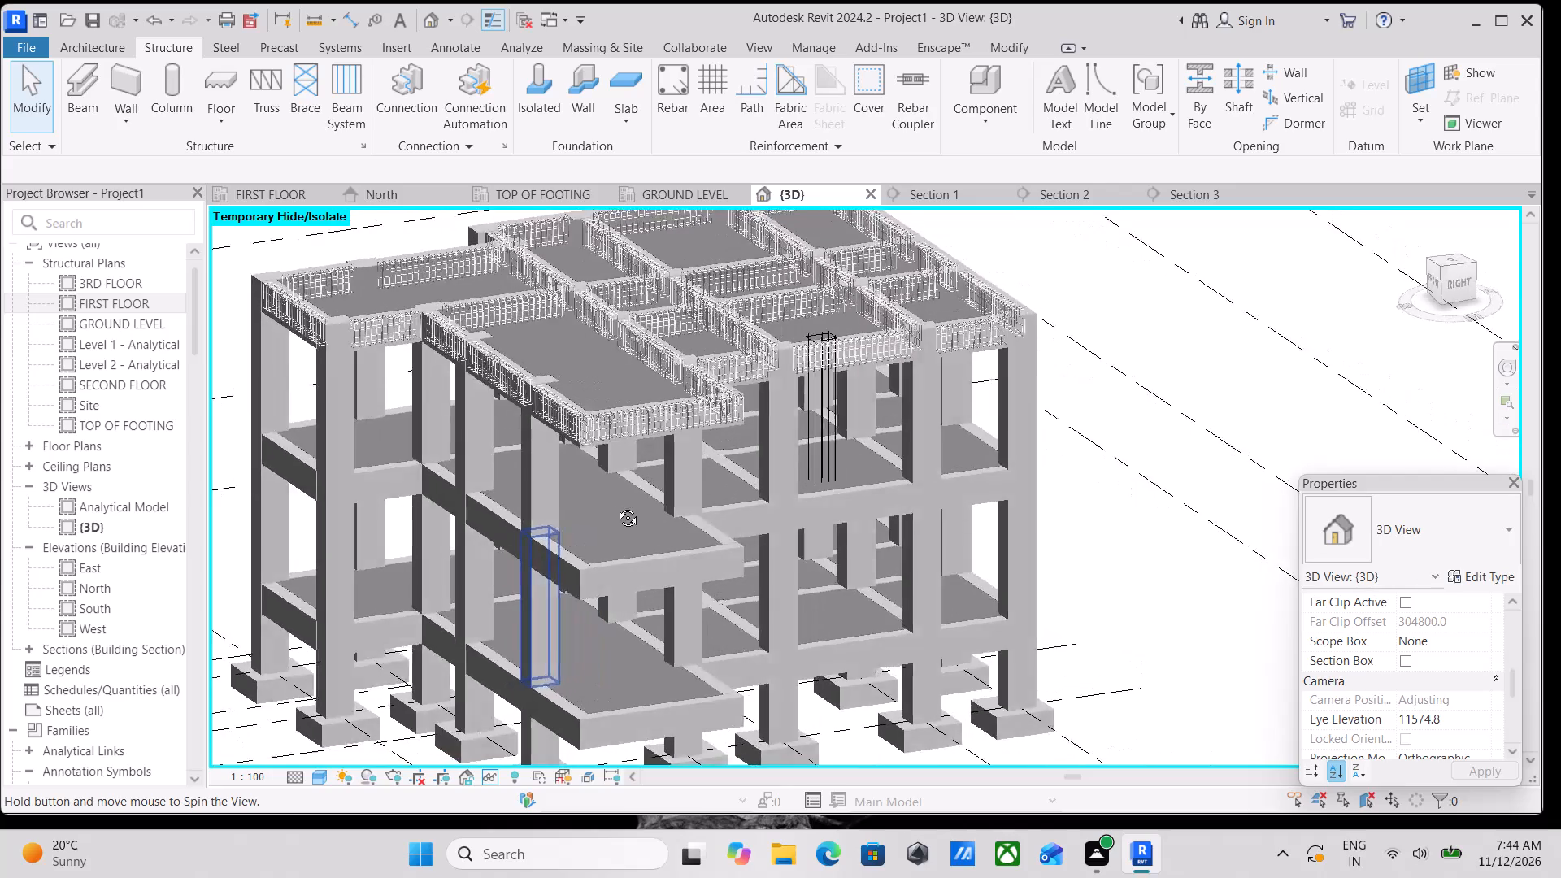
{"action": "middle_click_drag", "start_coordinate": [615, 506], "coordinate": [595, 528], "text": "shift"}
{"action": "middle_click_drag", "start_coordinate": [575, 525], "coordinate": [137, 541], "text": "shift"}
{"action": "middle_click_drag", "start_coordinate": [553, 535], "coordinate": [607, 493], "text": "shift"}
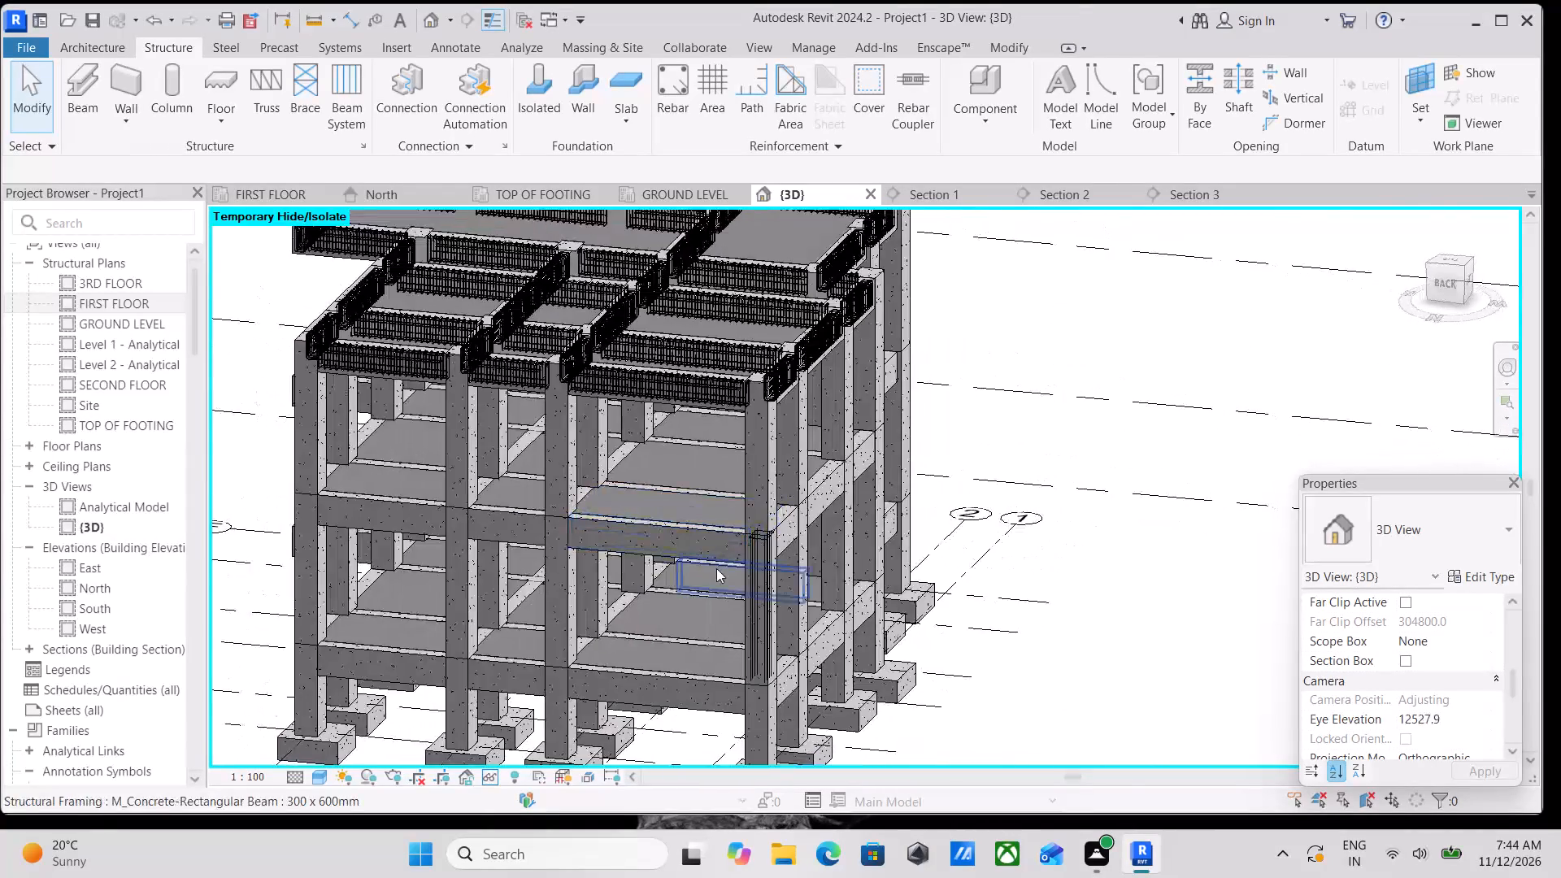
{"action": "scroll", "coordinate": [758, 556], "scroll_direction": "up", "scroll_amount": 2}
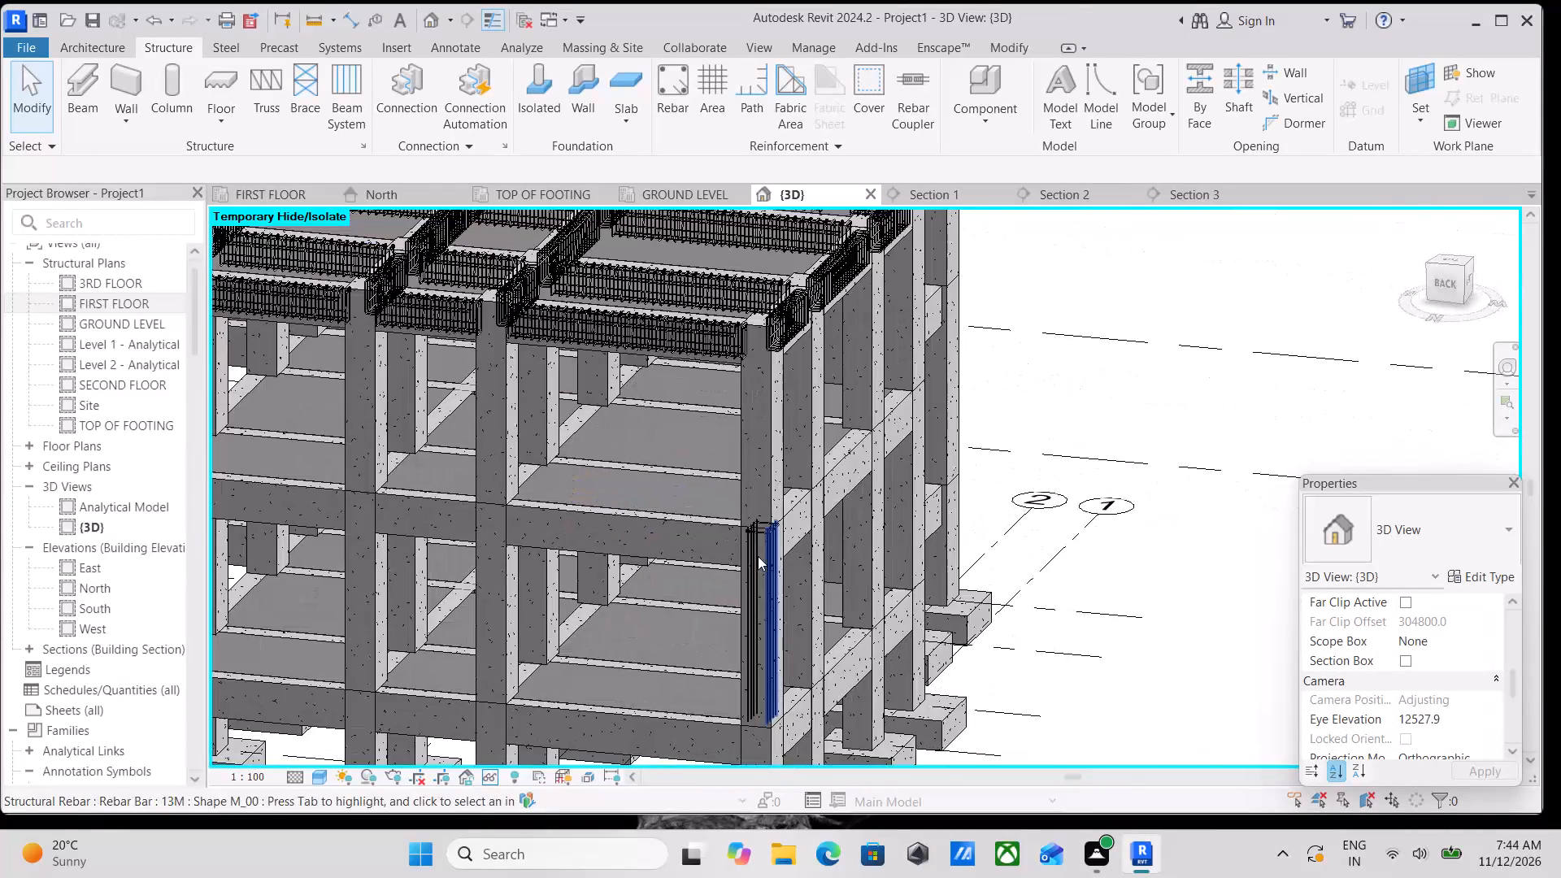
{"action": "scroll", "coordinate": [758, 556], "scroll_direction": "up", "scroll_amount": 4}
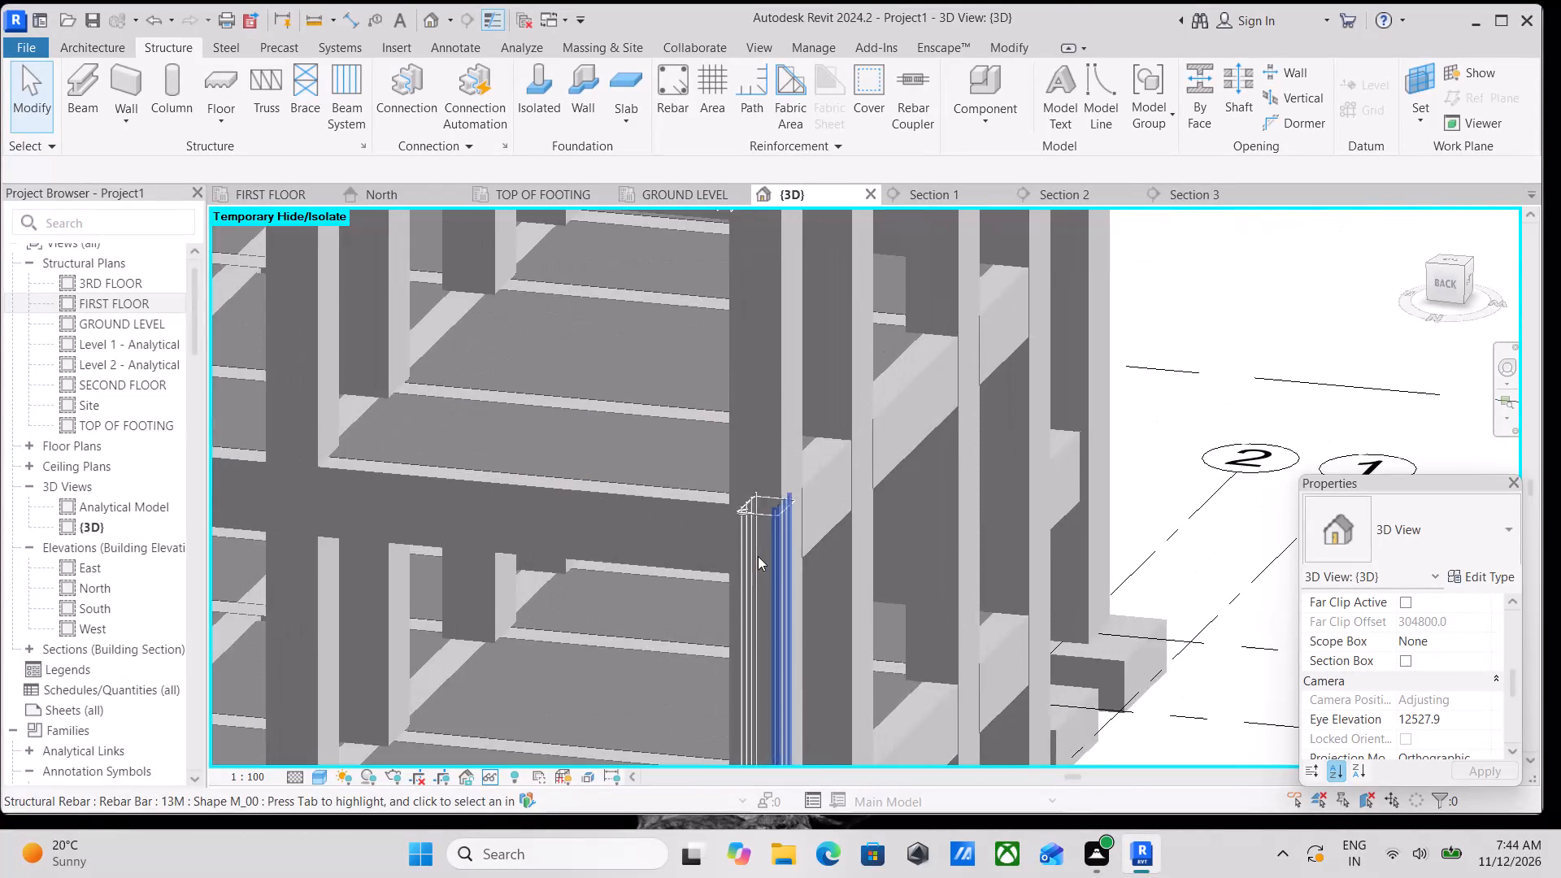
{"action": "scroll", "coordinate": [746, 508], "scroll_direction": "up", "scroll_amount": 5}
{"action": "left_click", "coordinate": [763, 516]}
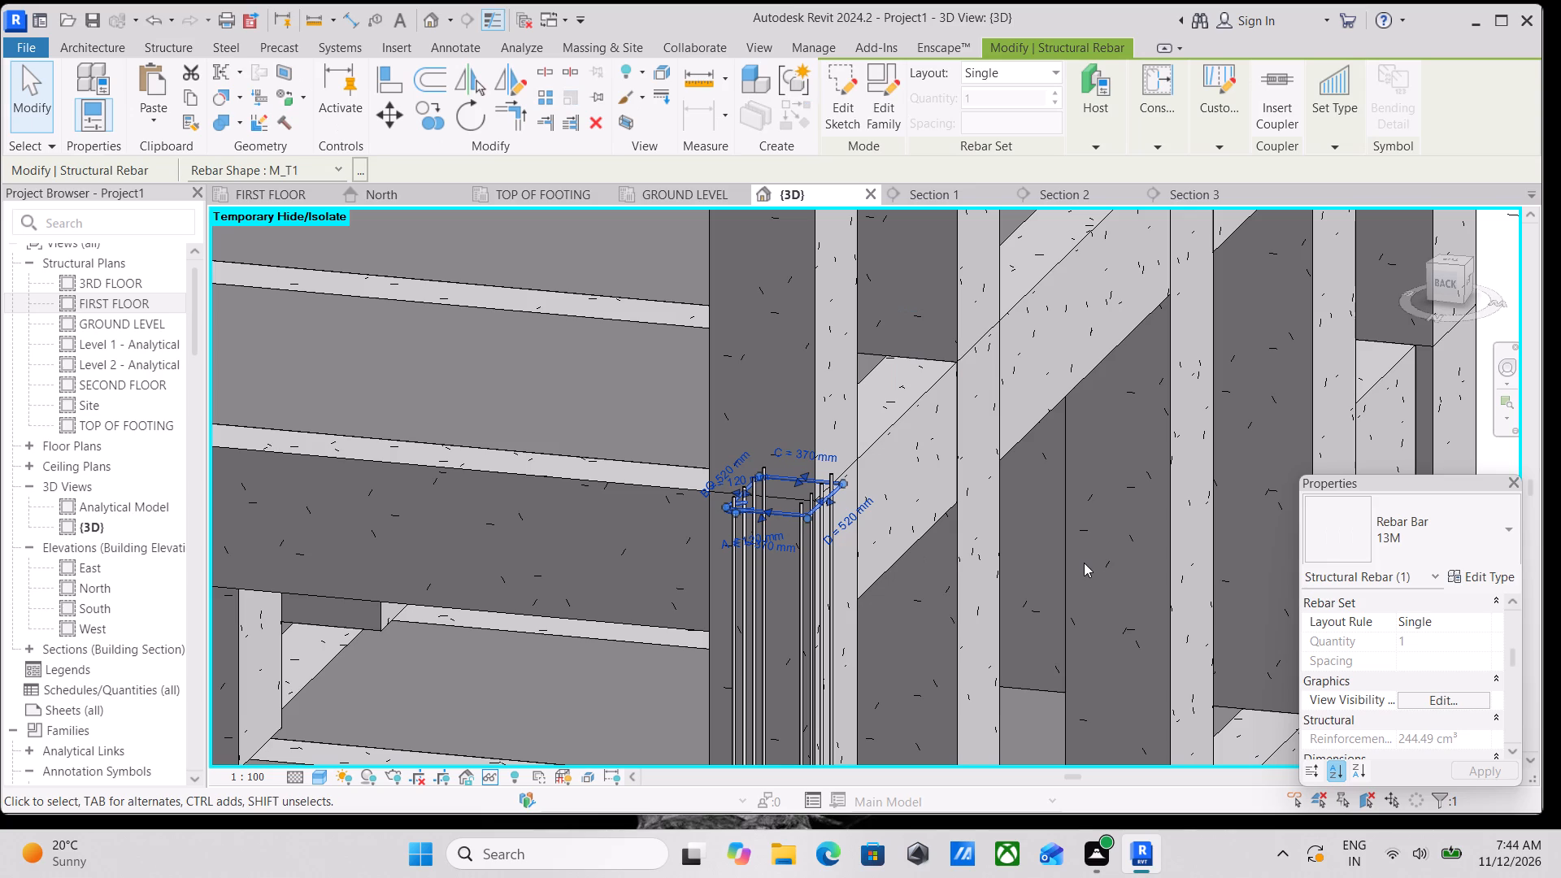
{"action": "left_click", "coordinate": [1020, 74]}
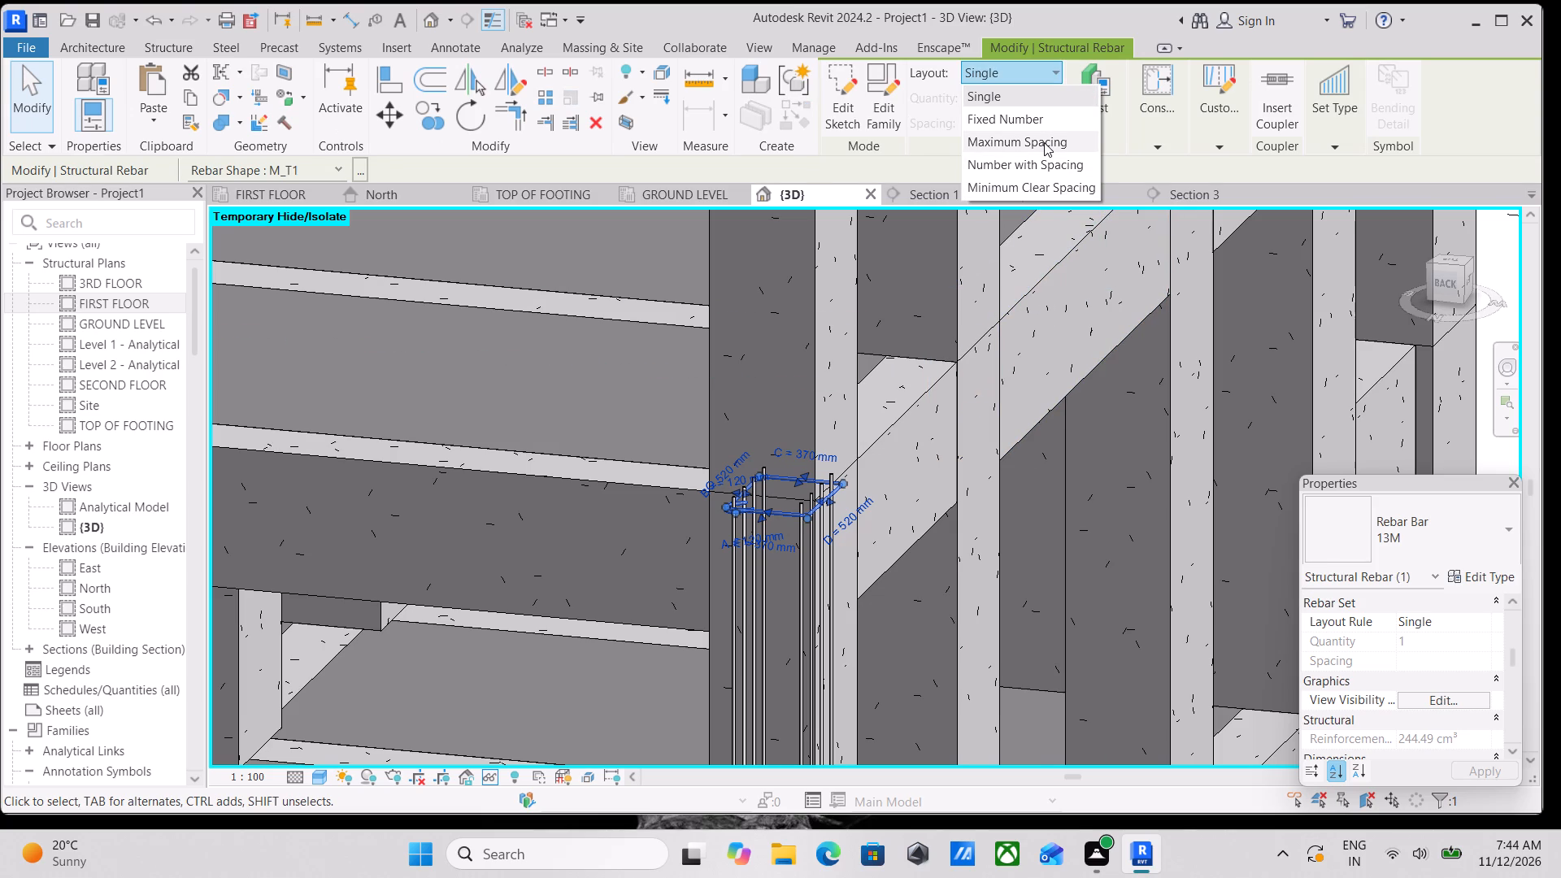
{"action": "left_click", "coordinate": [1044, 142]}
{"action": "left_click_drag", "start_coordinate": [1019, 123], "coordinate": [896, 139]}
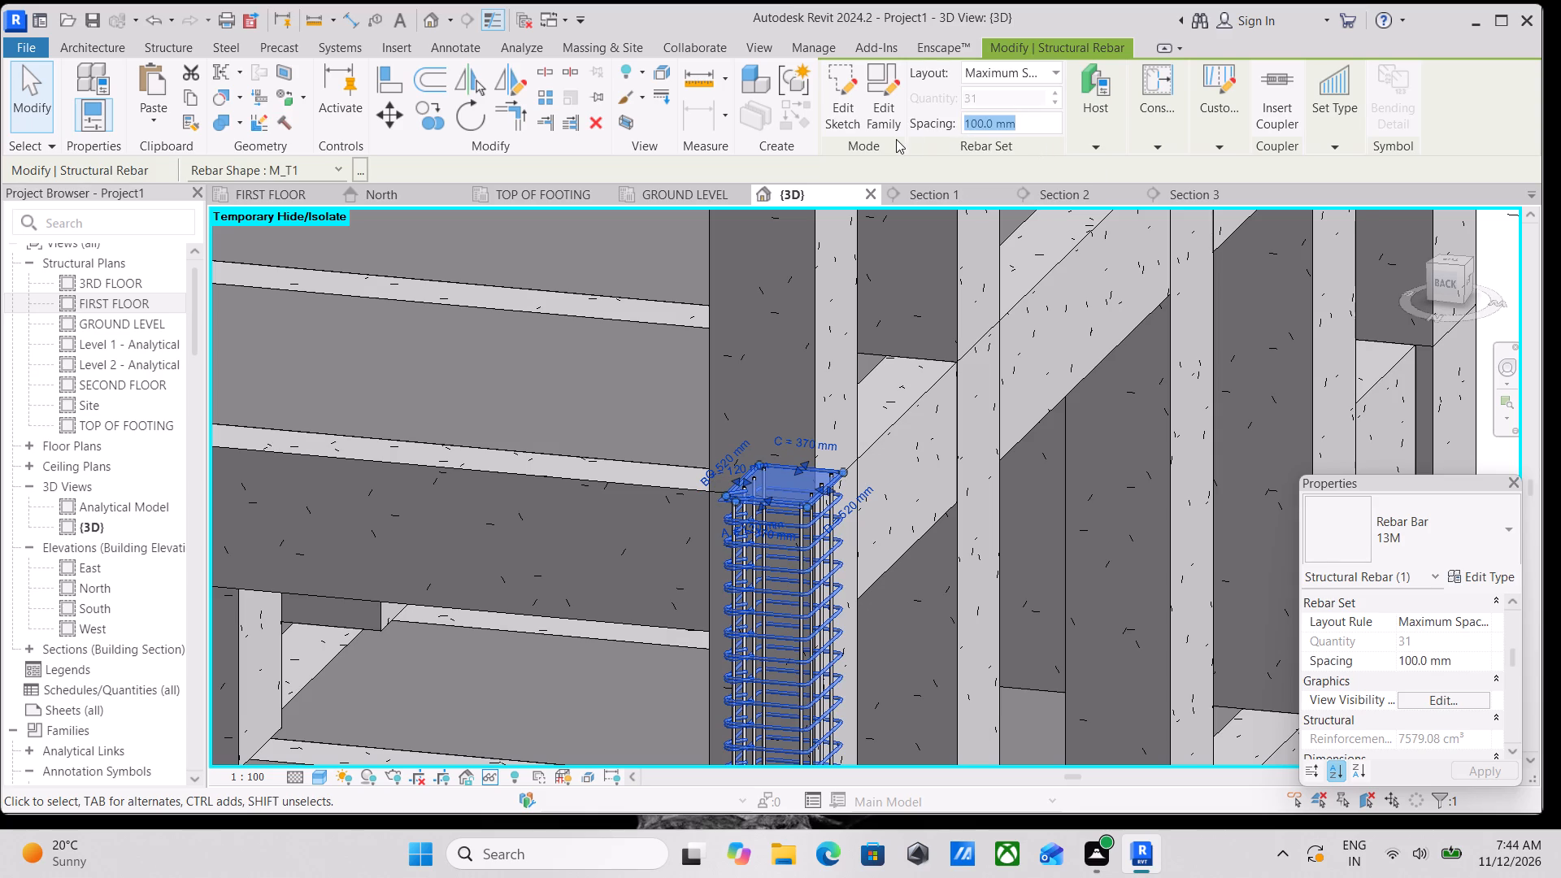
{"action": "type", "text": "120"}
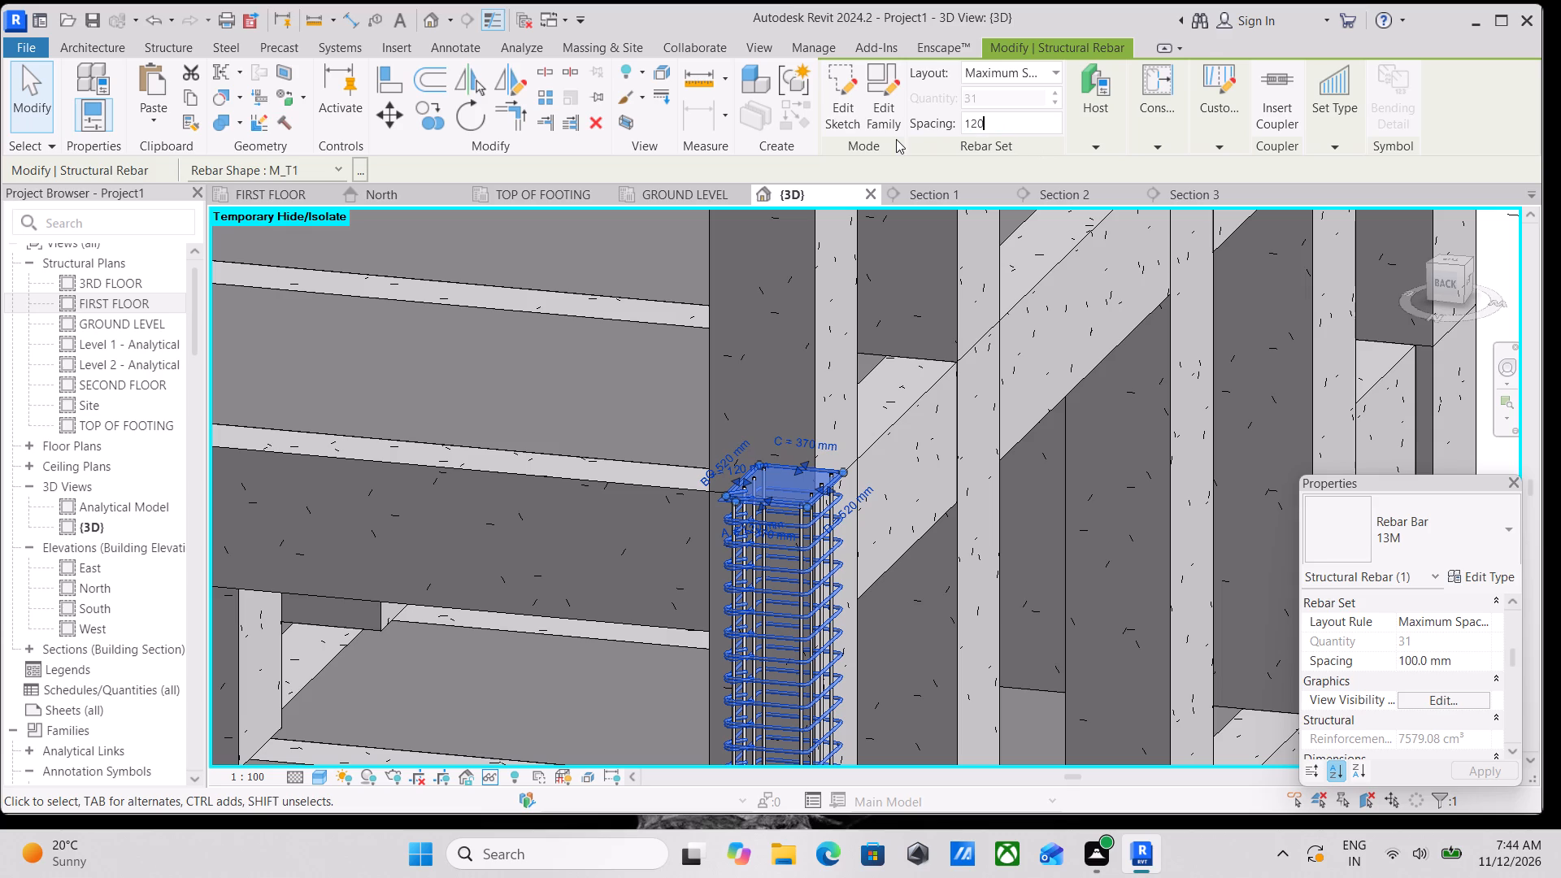
{"action": "type", "text": "mm"}
{"action": "key", "text": "Return"}
Examine the tie set over the full height of the corner column from the back and left sides.
{"action": "scroll", "coordinate": [1031, 340], "scroll_direction": "up", "scroll_amount": 1}
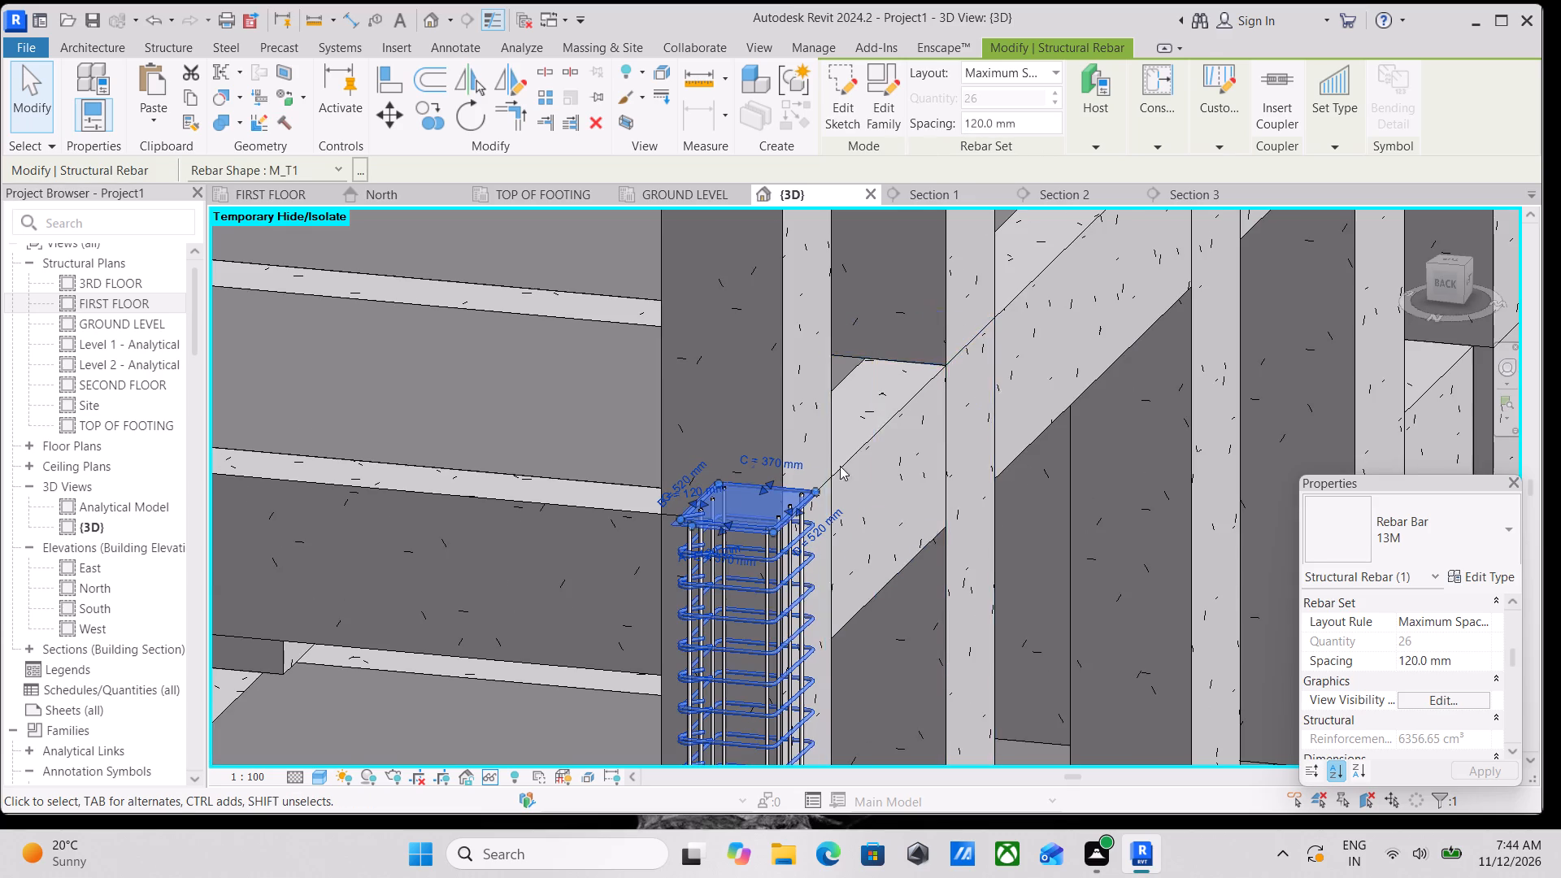
{"action": "scroll", "coordinate": [811, 464], "scroll_direction": "down", "scroll_amount": 2}
{"action": "scroll", "coordinate": [799, 489], "scroll_direction": "up", "scroll_amount": 1}
{"action": "scroll", "coordinate": [798, 495], "scroll_direction": "down", "scroll_amount": 6}
{"action": "middle_click_drag", "start_coordinate": [798, 495], "coordinate": [1064, 309]}
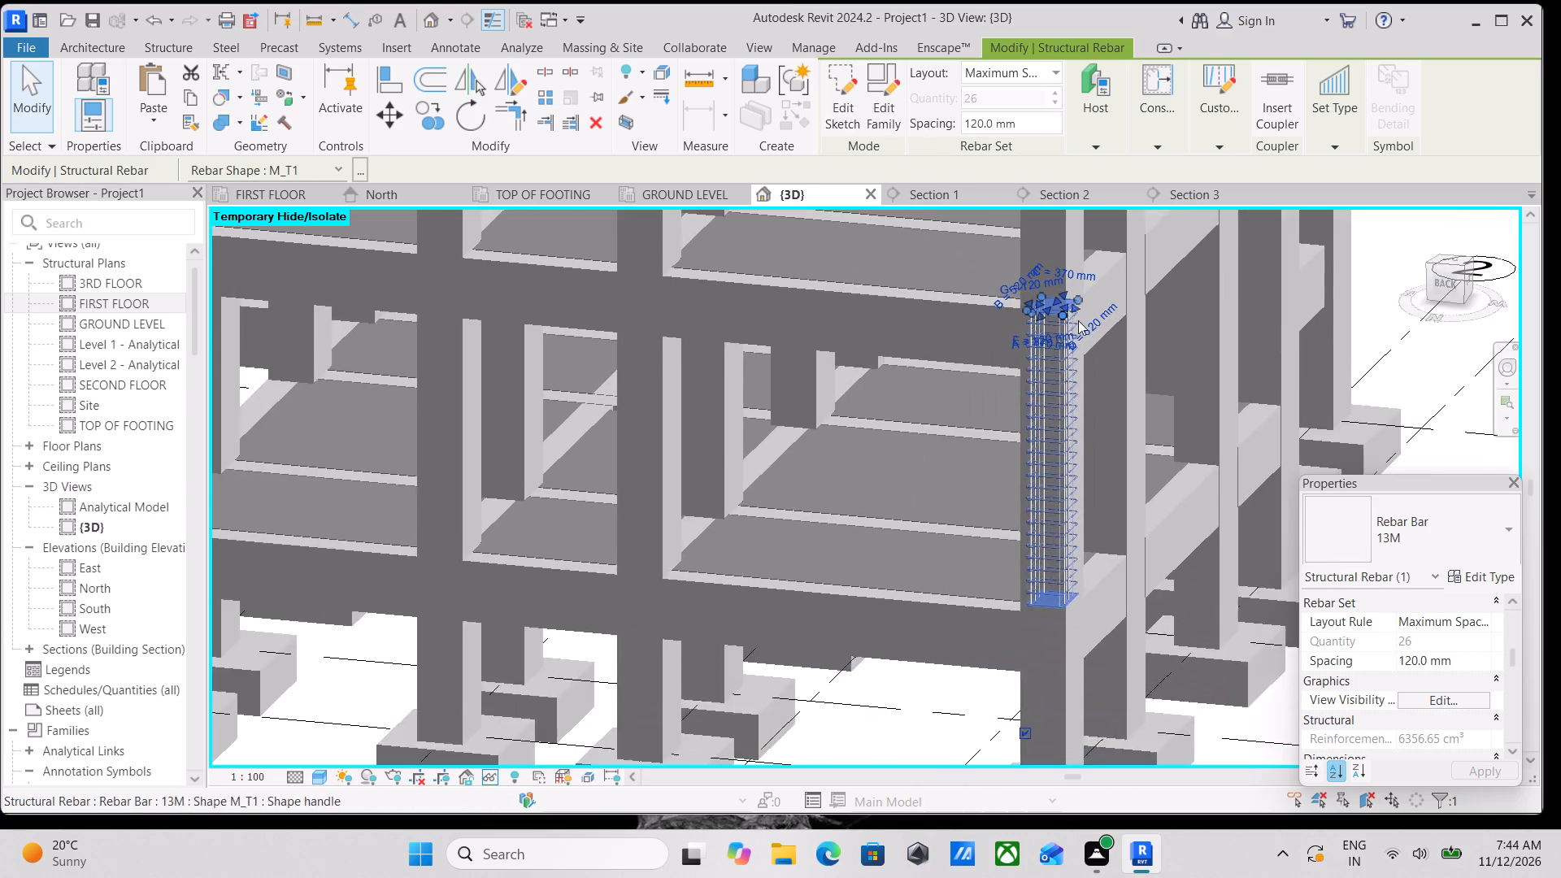
{"action": "middle_click_drag", "start_coordinate": [1087, 469], "coordinate": [1091, 450]}
{"action": "key", "text": "Escape"}
{"action": "scroll", "coordinate": [1063, 508], "scroll_direction": "up", "scroll_amount": 3}
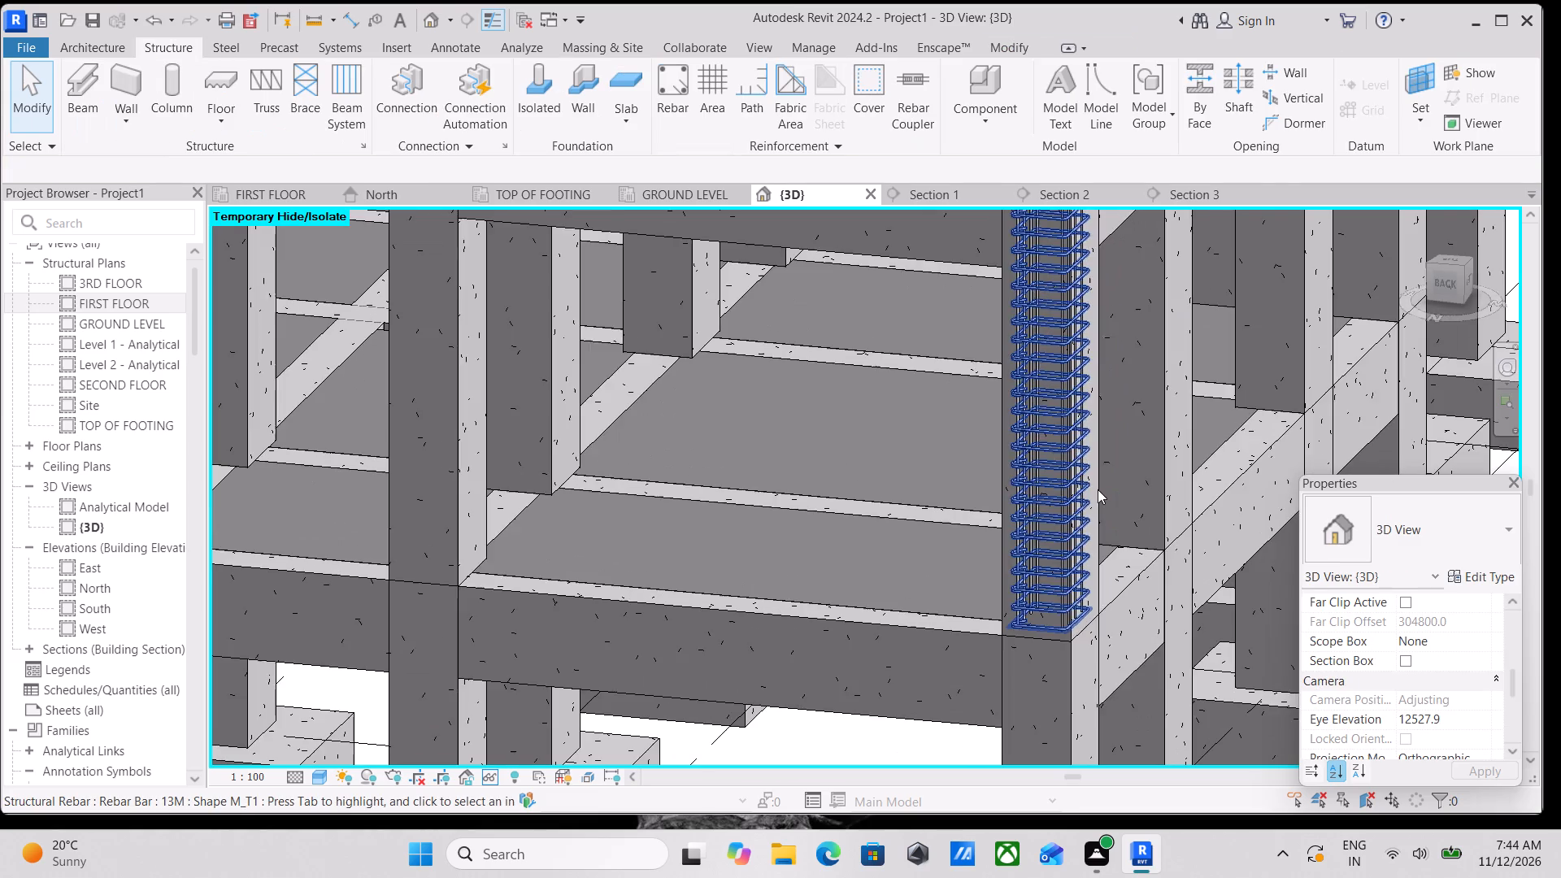
{"action": "middle_click_drag", "start_coordinate": [1098, 489], "coordinate": [1036, 592]}
{"action": "scroll", "coordinate": [1036, 588], "scroll_direction": "down", "scroll_amount": 1}
{"action": "scroll", "coordinate": [1048, 609], "scroll_direction": "up", "scroll_amount": 1}
{"action": "scroll", "coordinate": [1048, 609], "scroll_direction": "down", "scroll_amount": 2}
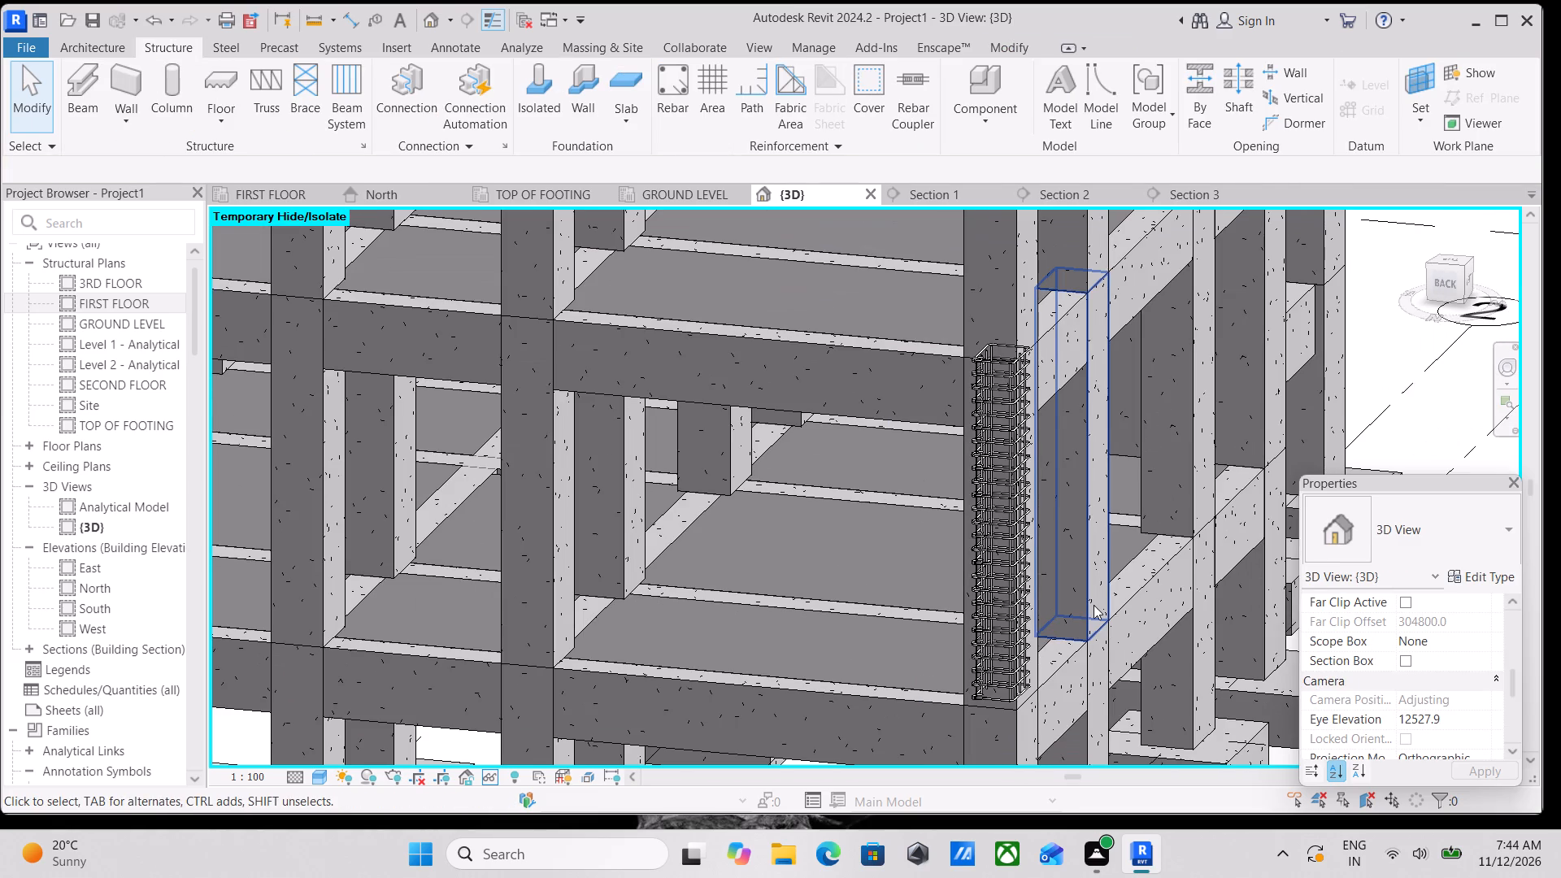
{"action": "middle_click_drag", "start_coordinate": [1094, 605], "coordinate": [885, 552], "text": "shift"}
{"action": "scroll", "coordinate": [884, 553], "scroll_direction": "up", "scroll_amount": 1}
{"action": "scroll", "coordinate": [885, 556], "scroll_direction": "down", "scroll_amount": 3}
{"action": "middle_click_drag", "start_coordinate": [887, 558], "coordinate": [1560, 530]}
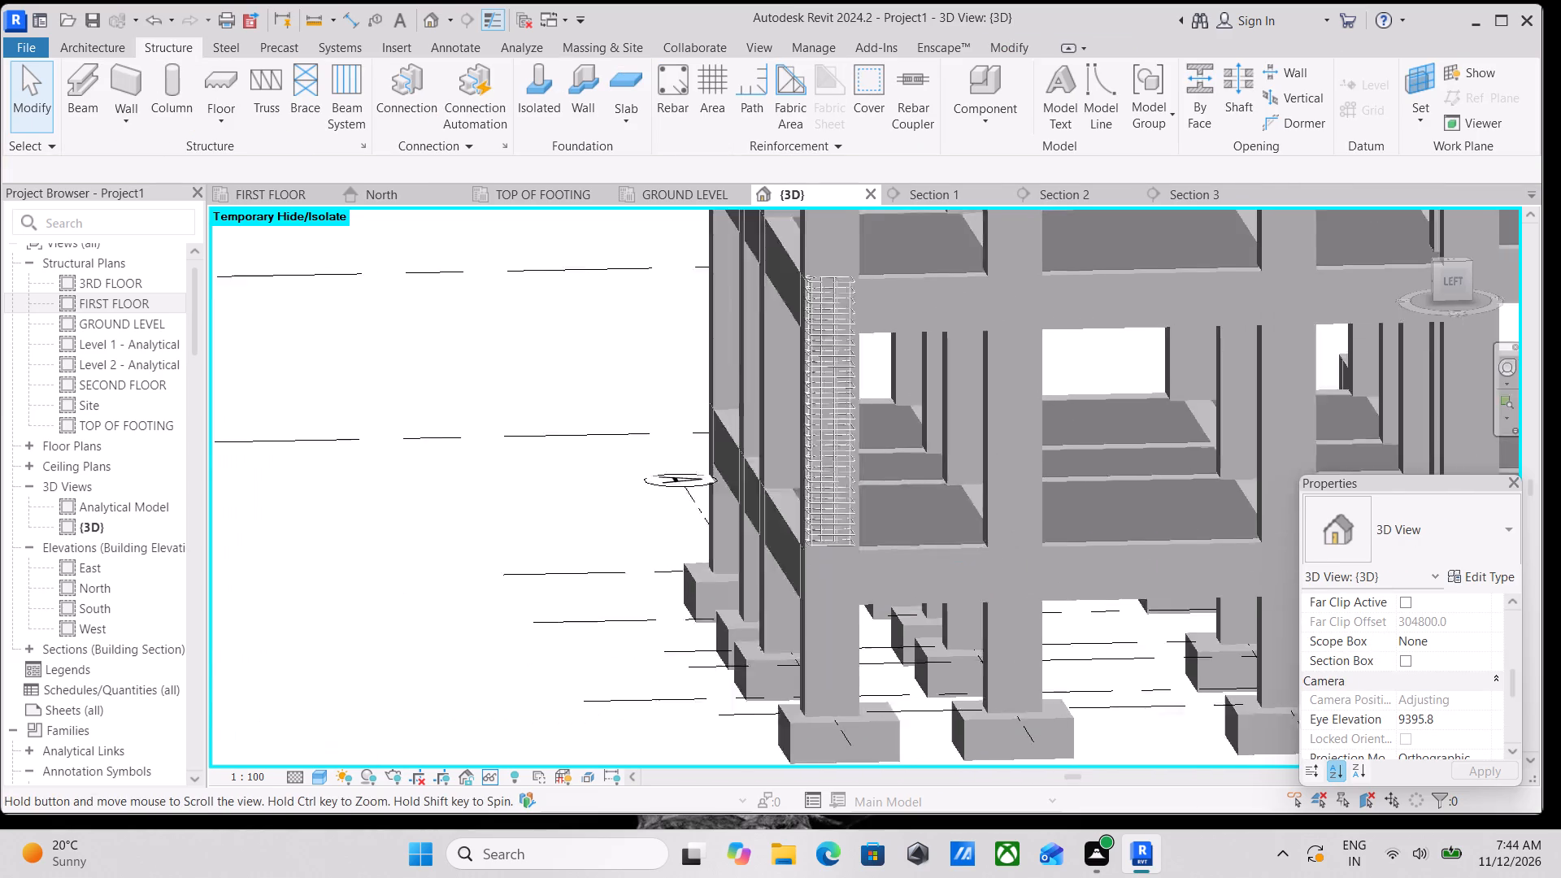
{"action": "middle_click_drag", "start_coordinate": [1560, 530], "coordinate": [1538, 525]}
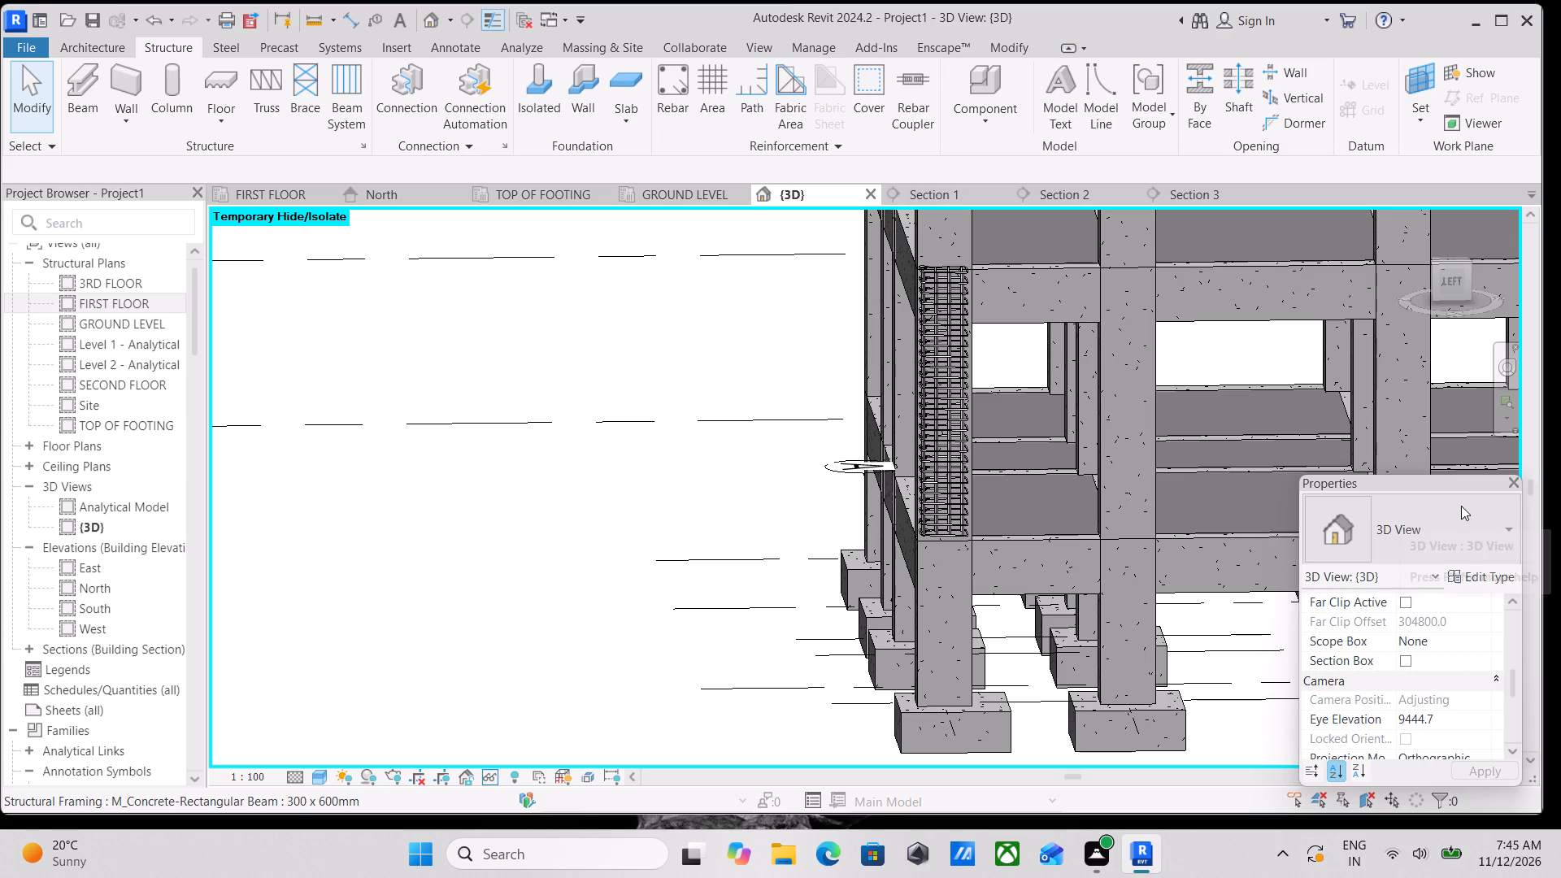
Start Propagate Rebar from the reinforced corner column, aligned by host, and pick the four other same-storey columns along the left face as destinations.
{"action": "scroll", "coordinate": [1459, 506], "scroll_direction": "up", "scroll_amount": 3}
{"action": "scroll", "coordinate": [941, 511], "scroll_direction": "up", "scroll_amount": 4}
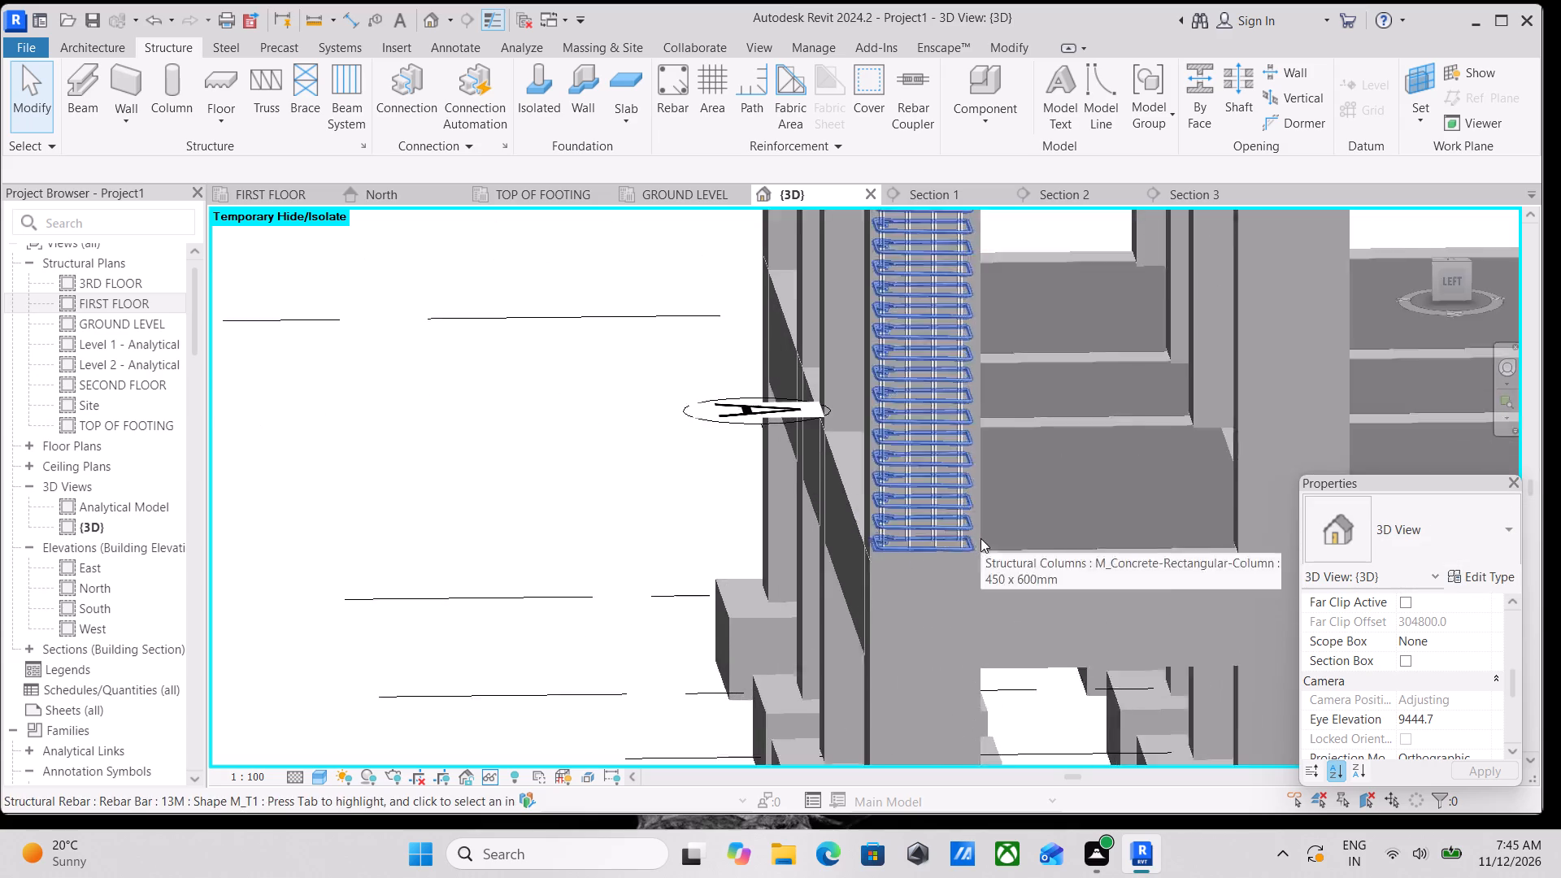
{"action": "scroll", "coordinate": [981, 538], "scroll_direction": "up", "scroll_amount": 4}
{"action": "left_click", "coordinate": [981, 524]}
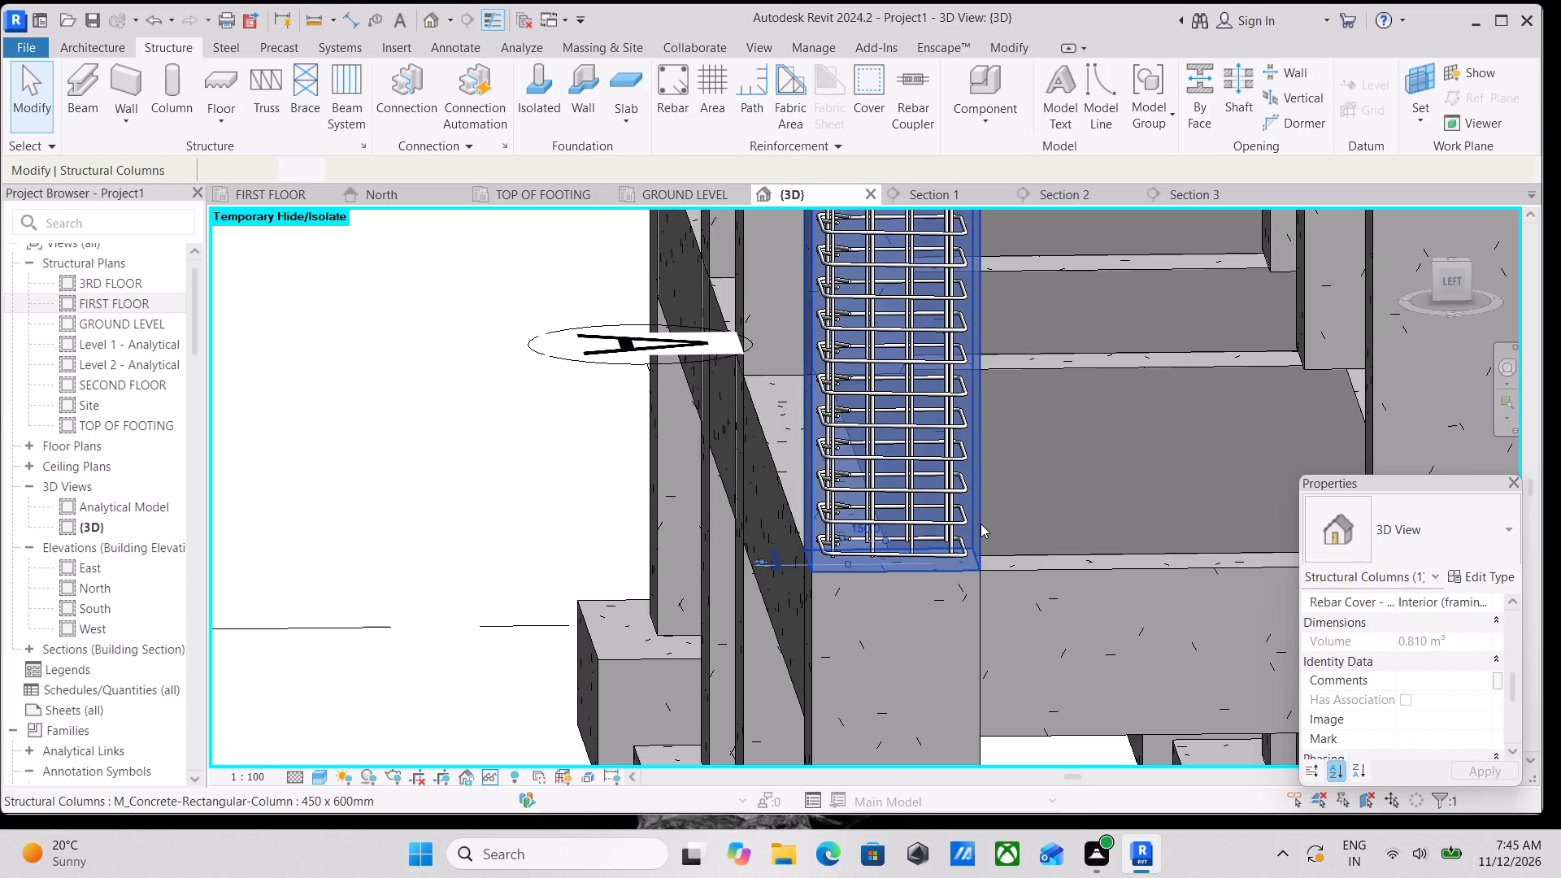
{"action": "scroll", "coordinate": [981, 524], "scroll_direction": "down", "scroll_amount": 10}
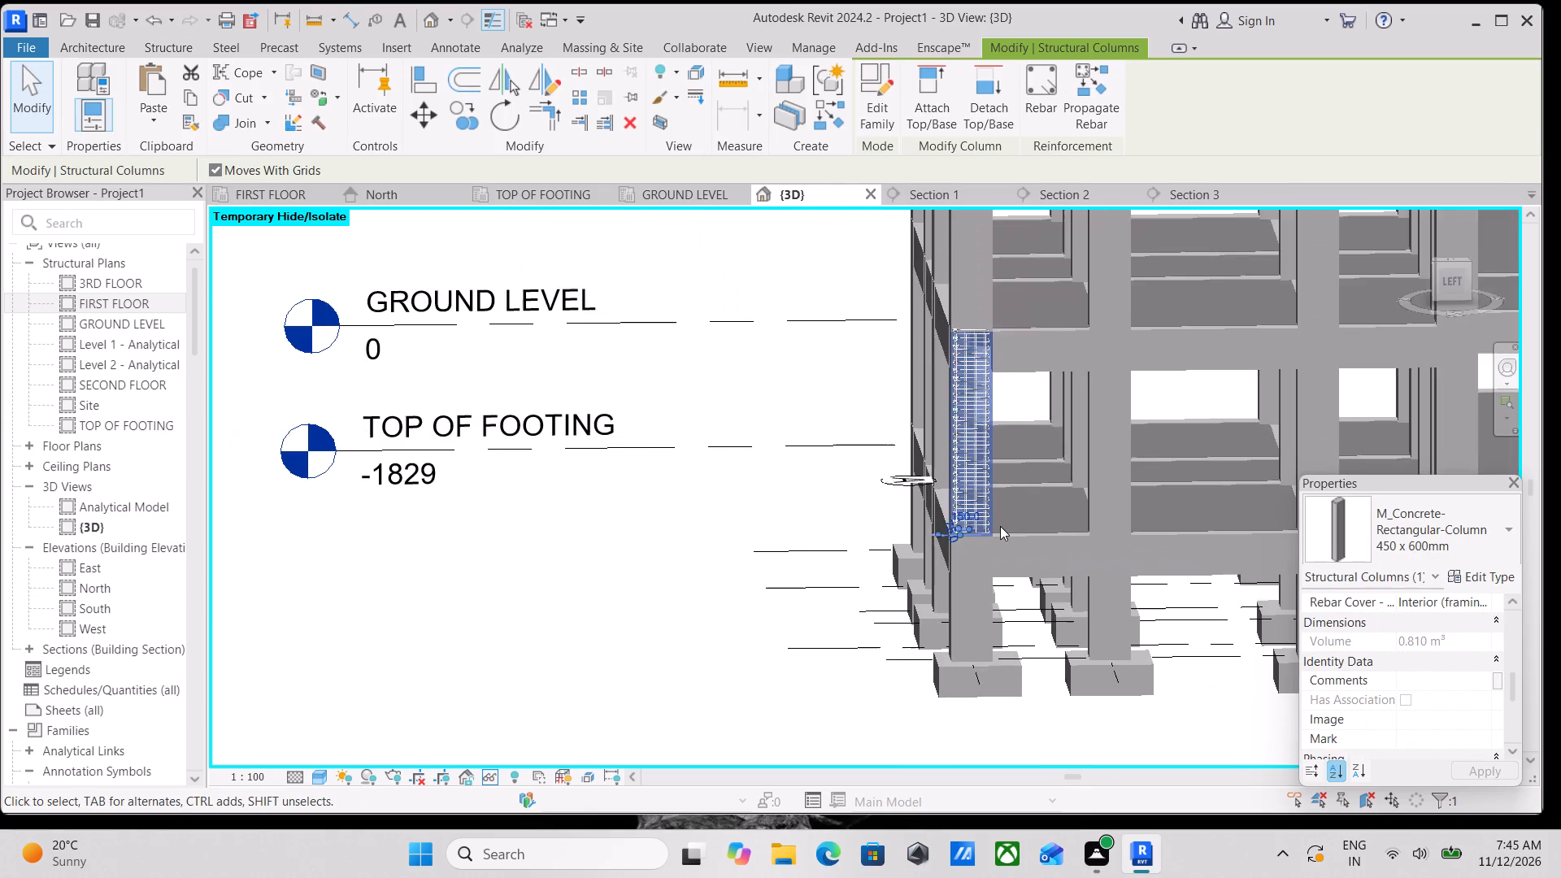
{"action": "scroll", "coordinate": [1000, 526], "scroll_direction": "down", "scroll_amount": 5}
{"action": "middle_click_drag", "start_coordinate": [1000, 524], "coordinate": [998, 528]}
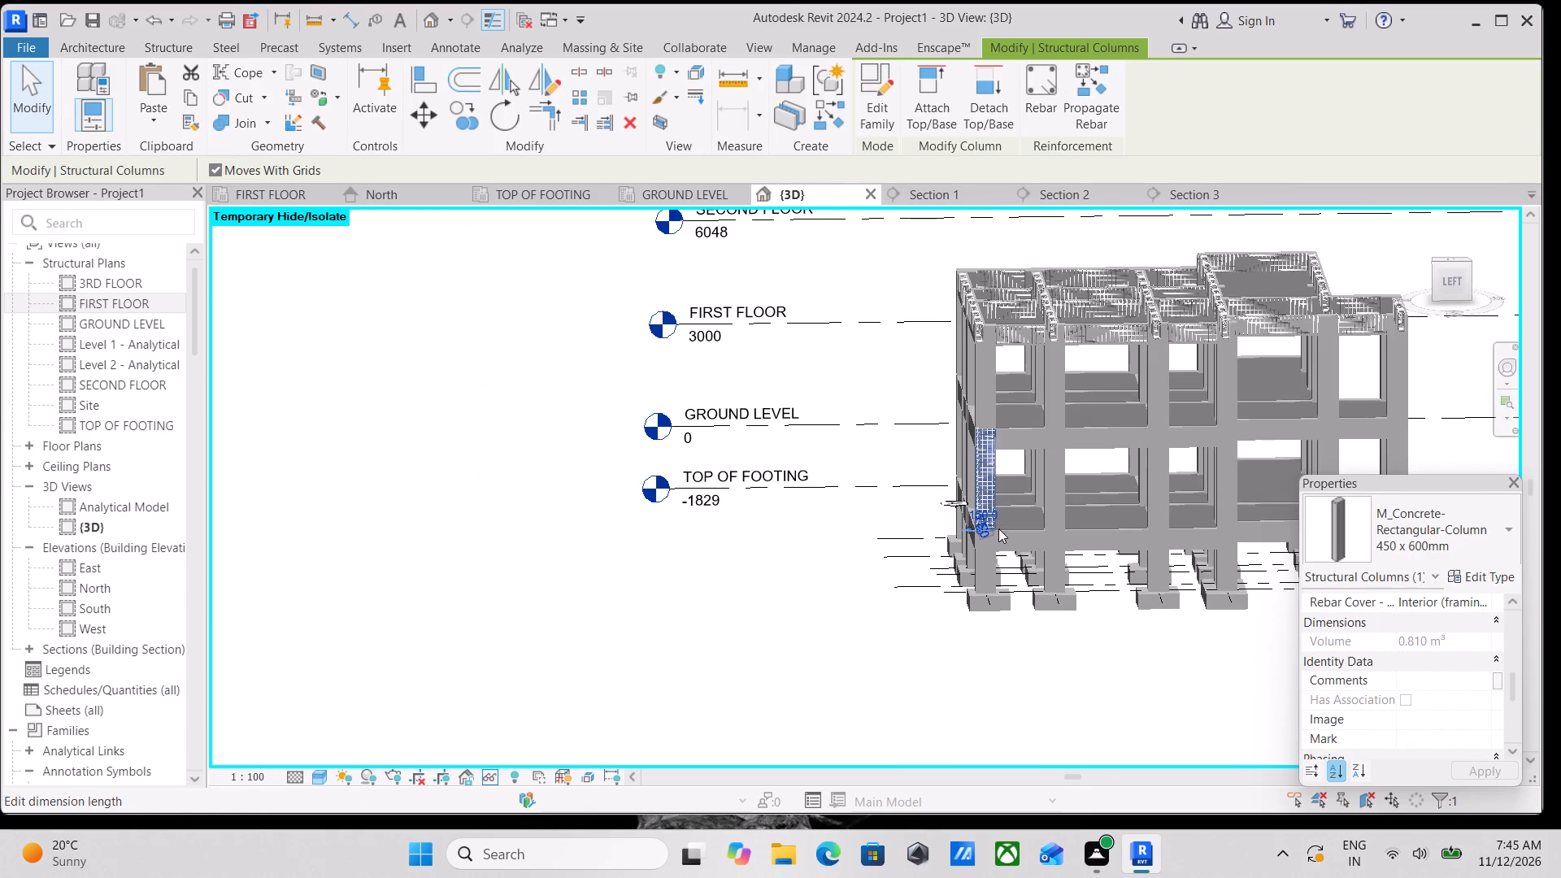
{"action": "middle_click_drag", "start_coordinate": [998, 528], "coordinate": [985, 574]}
{"action": "left_click", "coordinate": [1089, 87]}
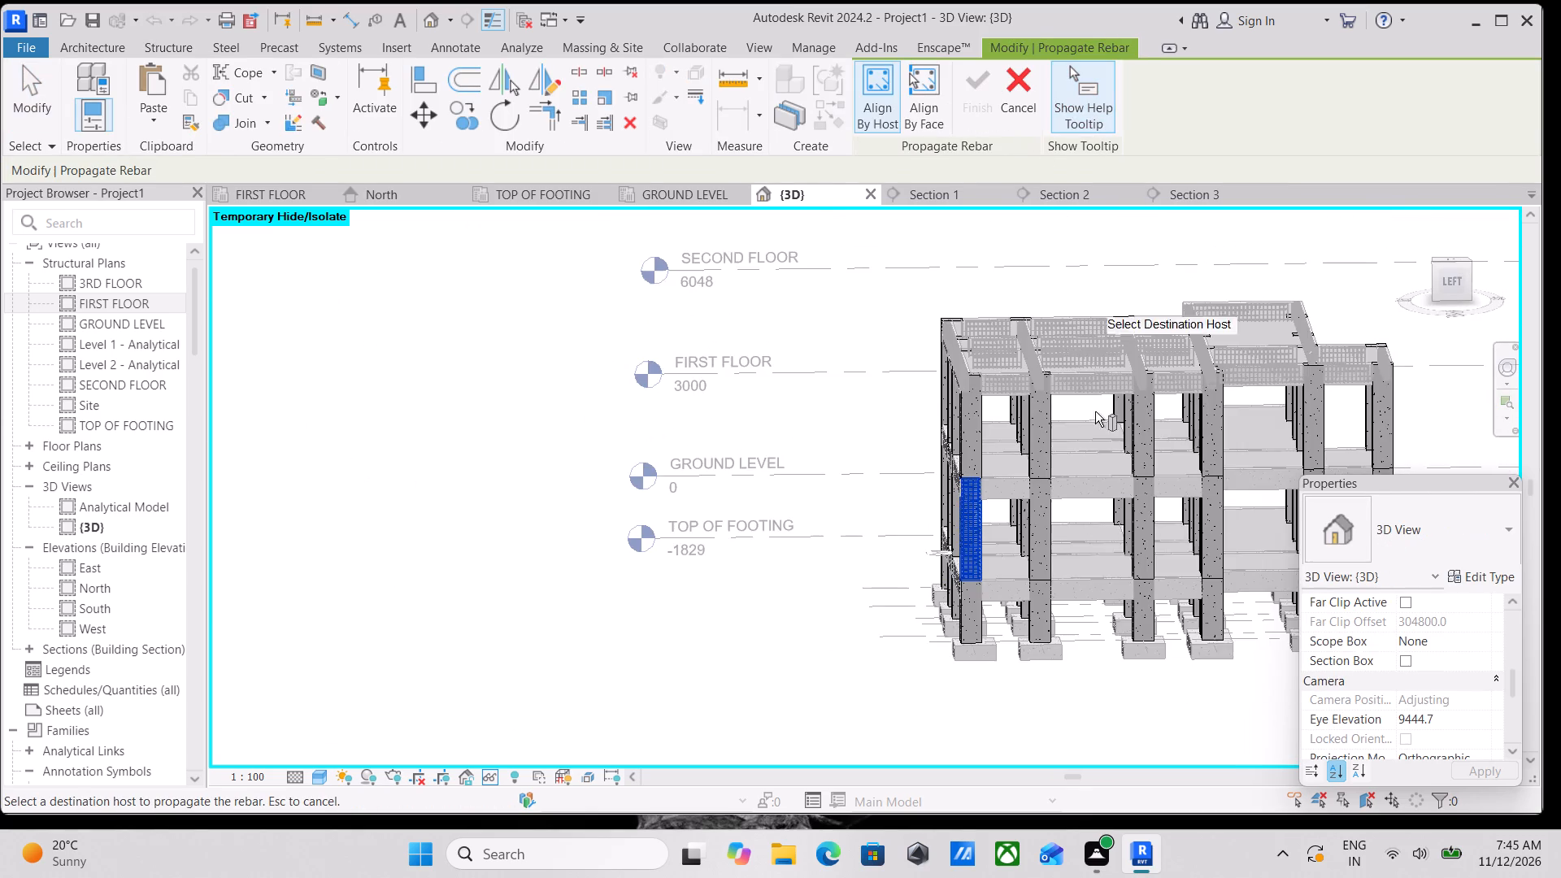
{"action": "scroll", "coordinate": [1078, 584], "scroll_direction": "up", "scroll_amount": 4}
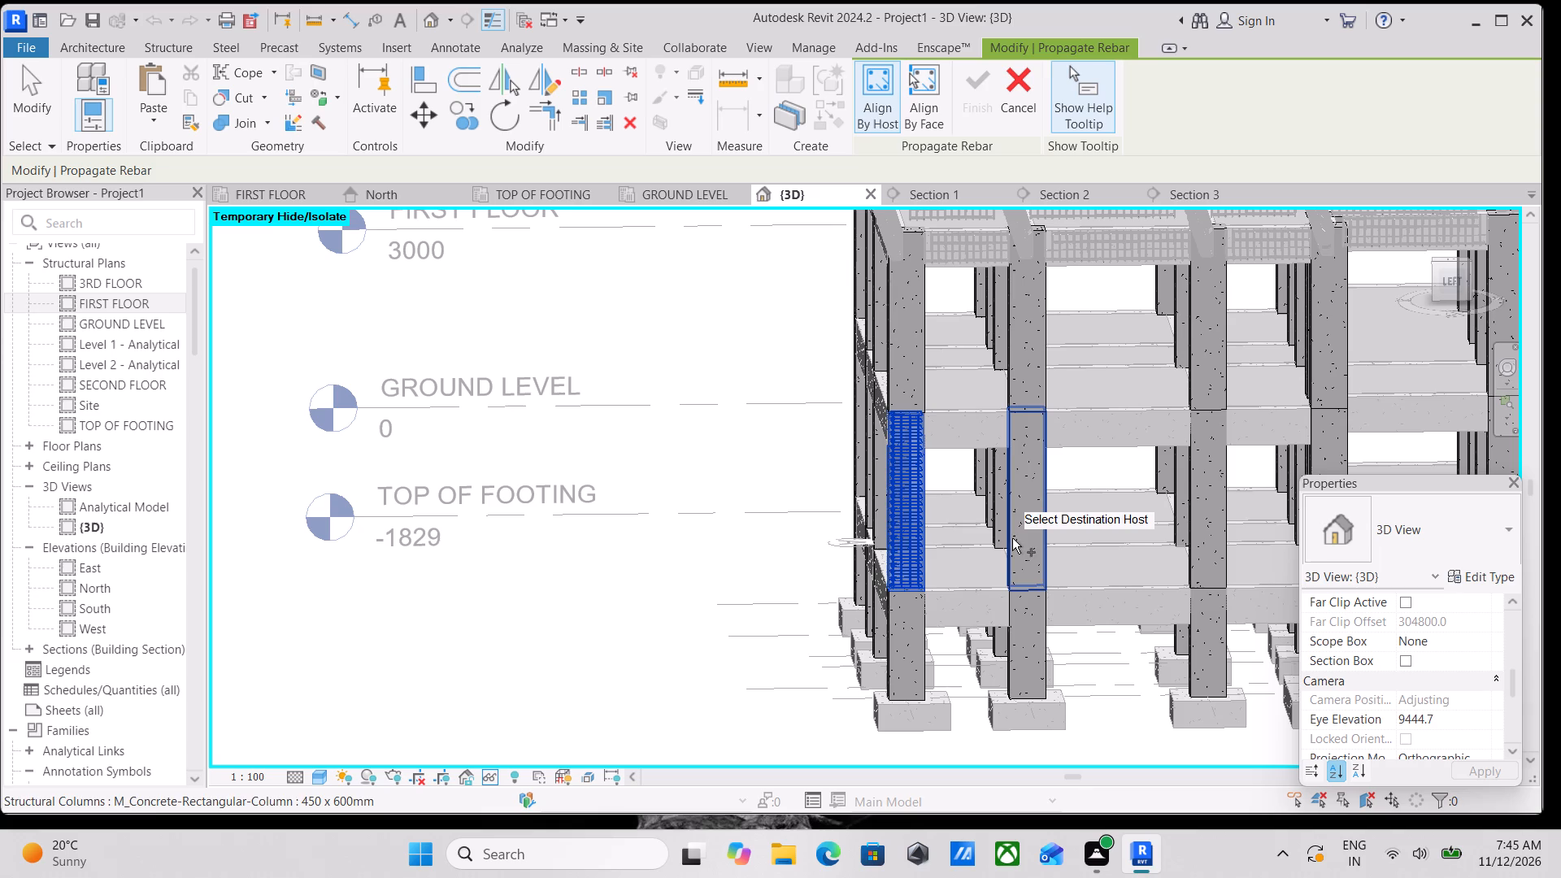
{"action": "left_click", "coordinate": [1012, 538]}
{"action": "middle_click_drag", "start_coordinate": [1015, 543], "coordinate": [850, 562]}
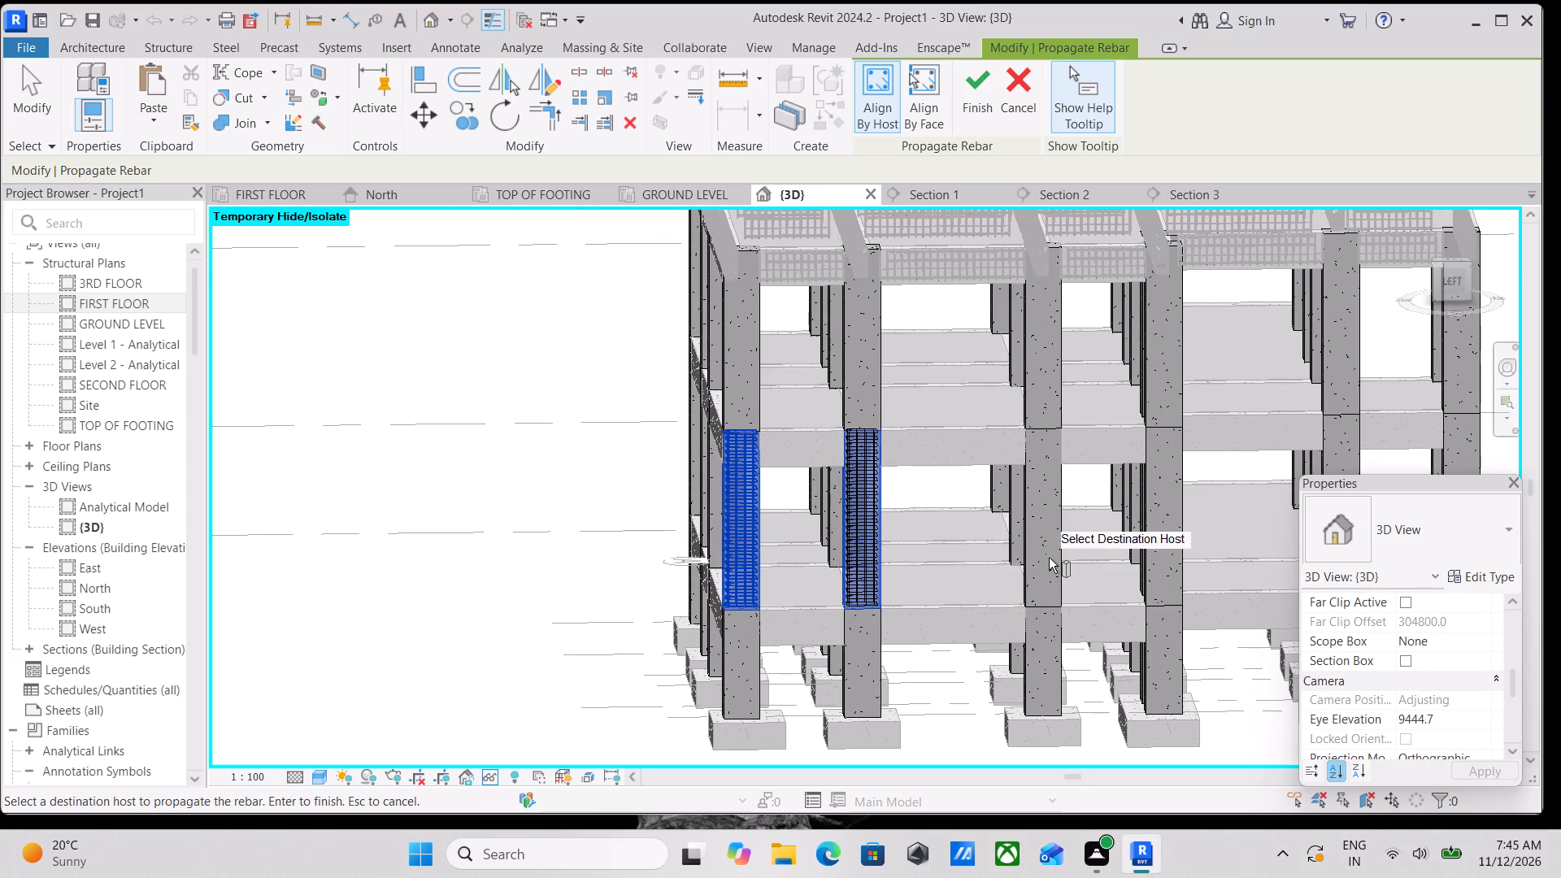
{"action": "left_click", "coordinate": [1033, 567]}
{"action": "left_click", "coordinate": [1154, 540]}
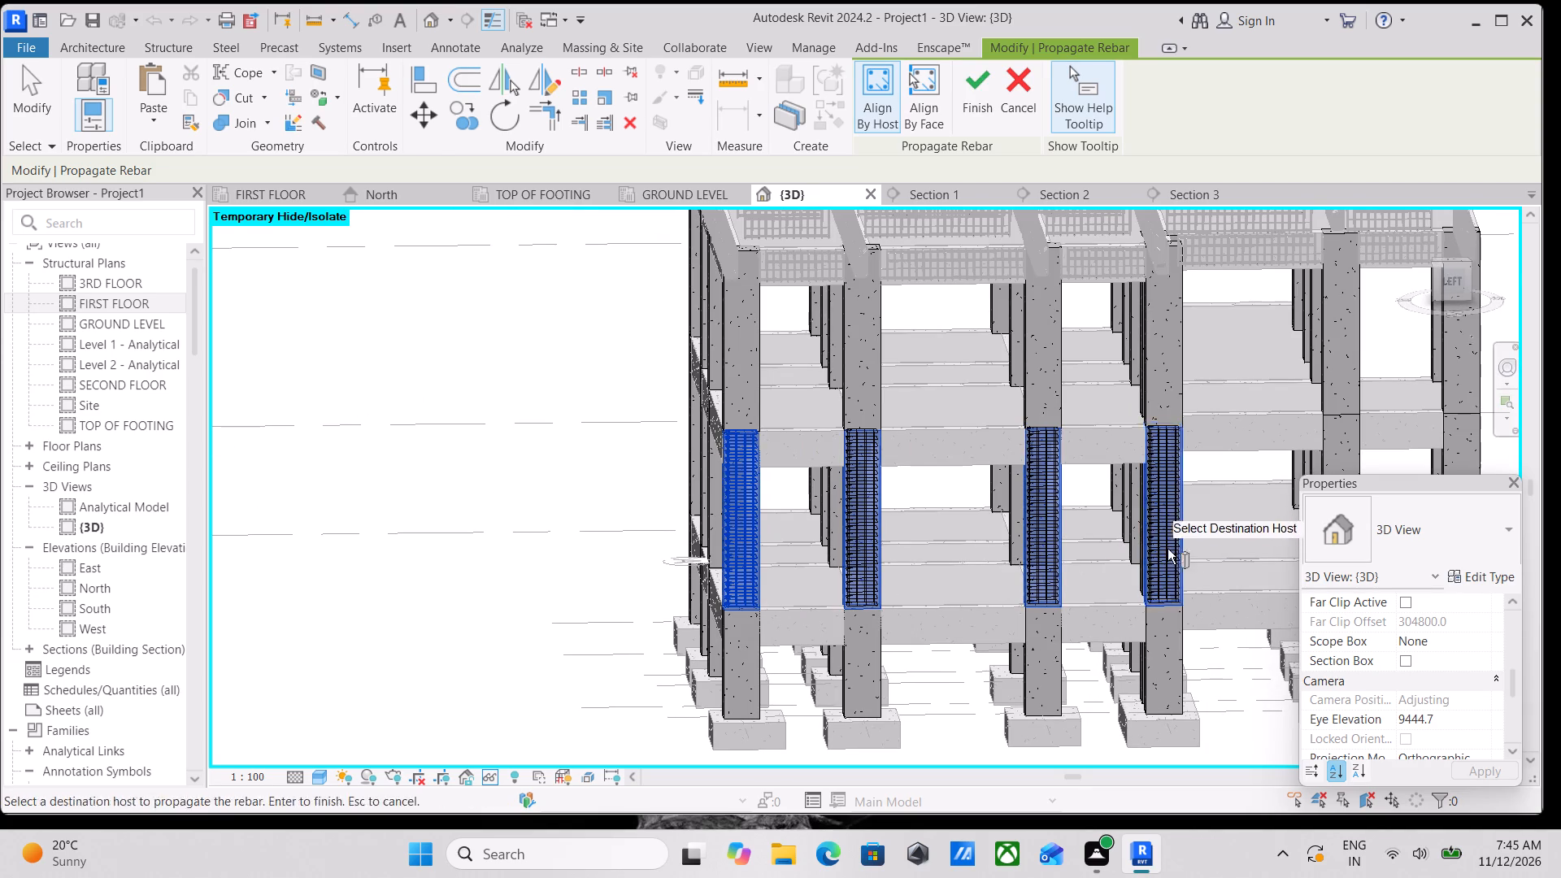
{"action": "middle_click_drag", "start_coordinate": [1174, 557], "coordinate": [1047, 576]}
{"action": "left_click", "coordinate": [1202, 554]}
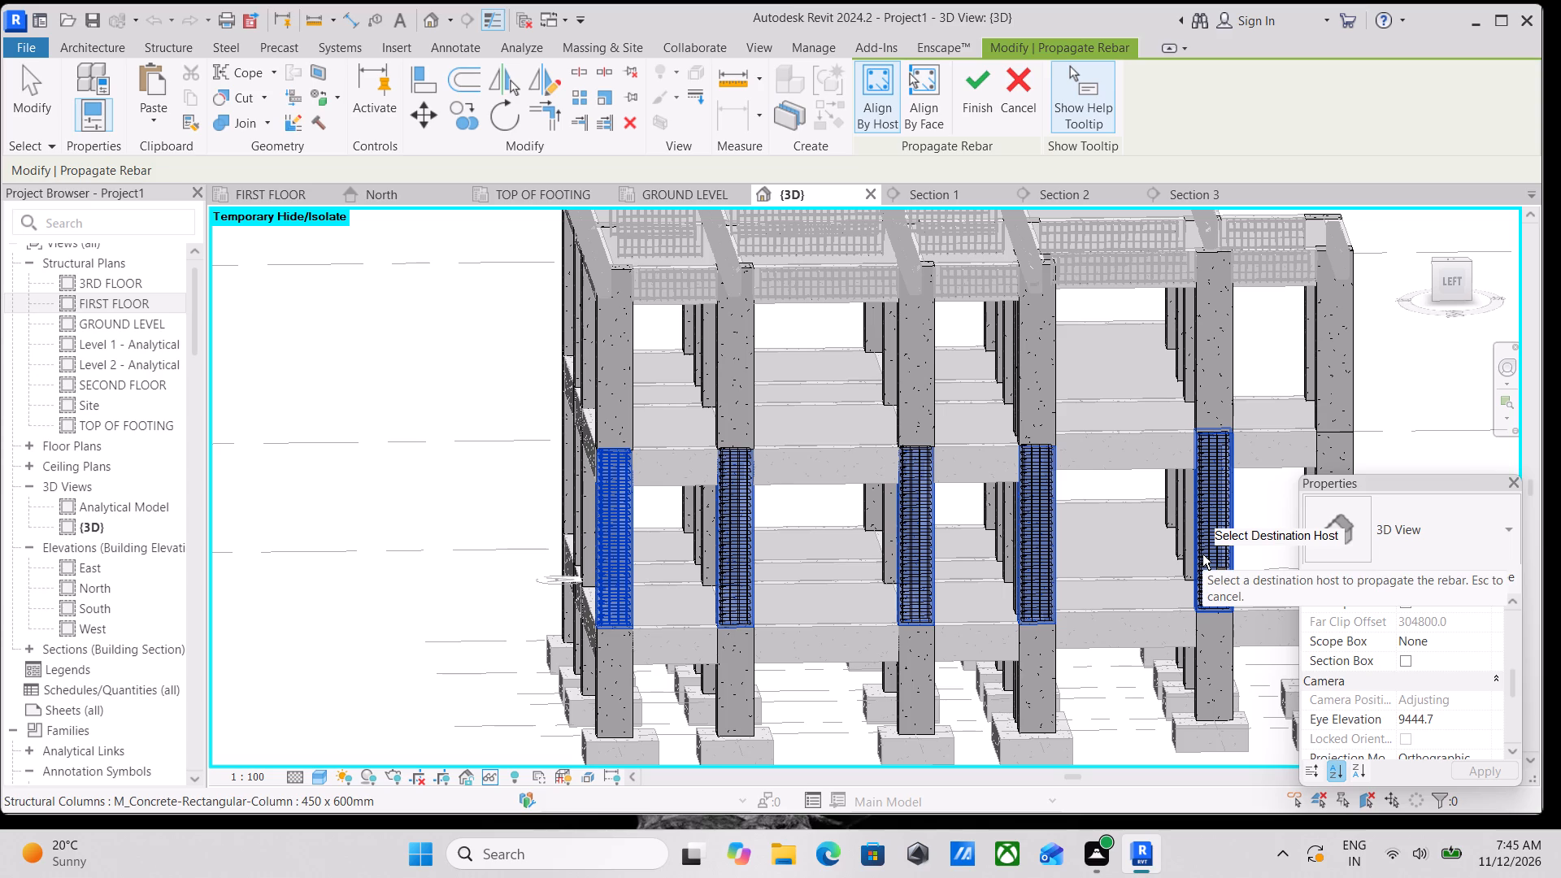
Add the same-storey columns along the front face of the frame as destination hosts for the propagated rebar.
{"action": "middle_click_drag", "start_coordinate": [1202, 554], "coordinate": [1041, 619], "text": "shift"}
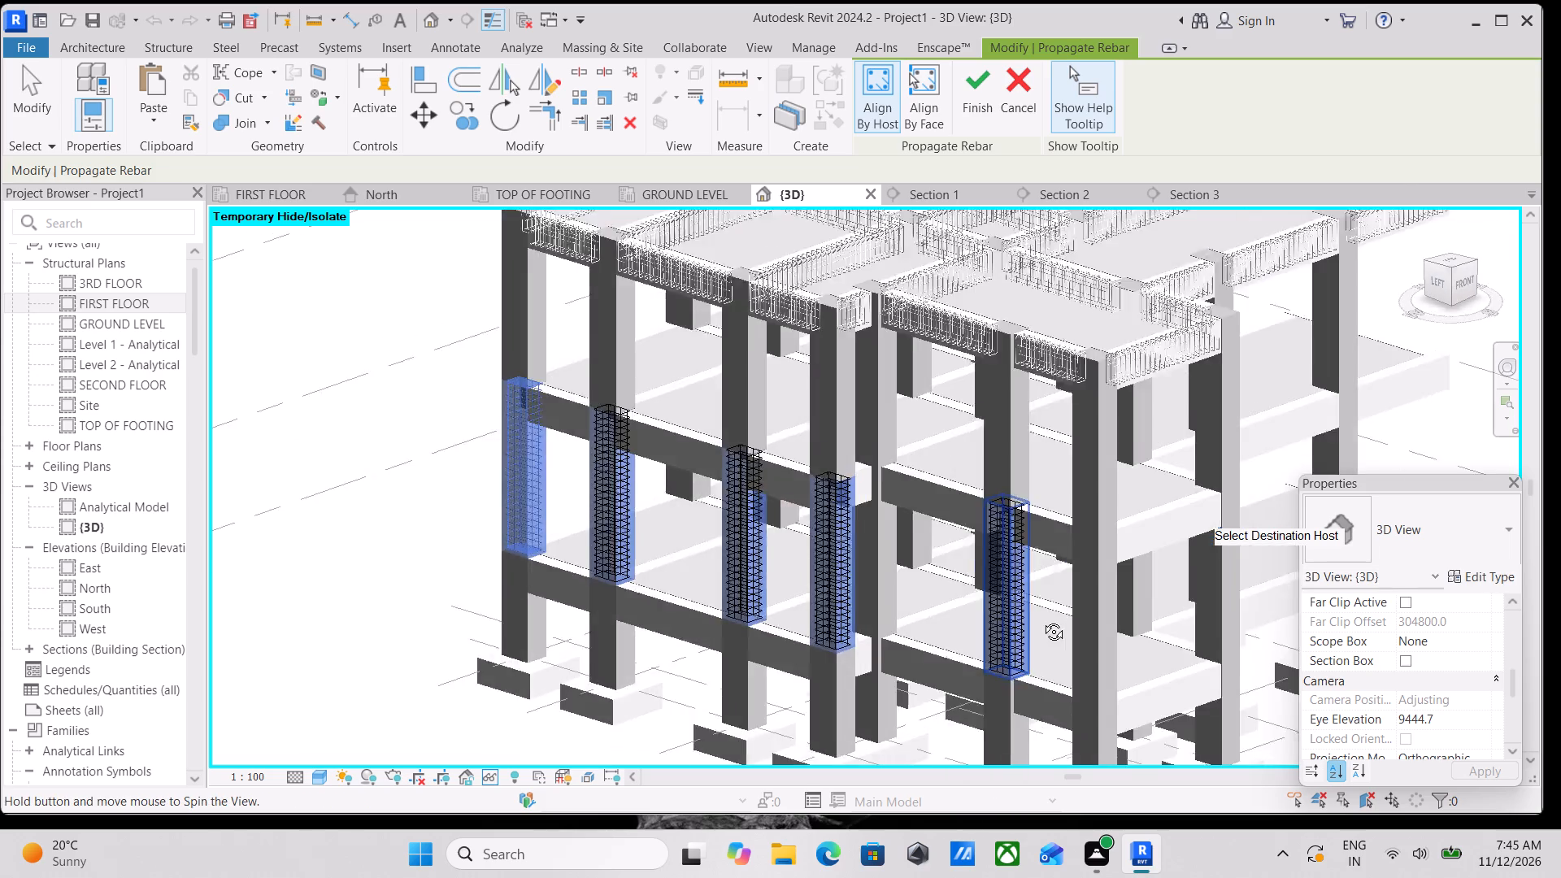
{"action": "middle_click_drag", "start_coordinate": [1041, 619], "coordinate": [932, 610], "text": "shift"}
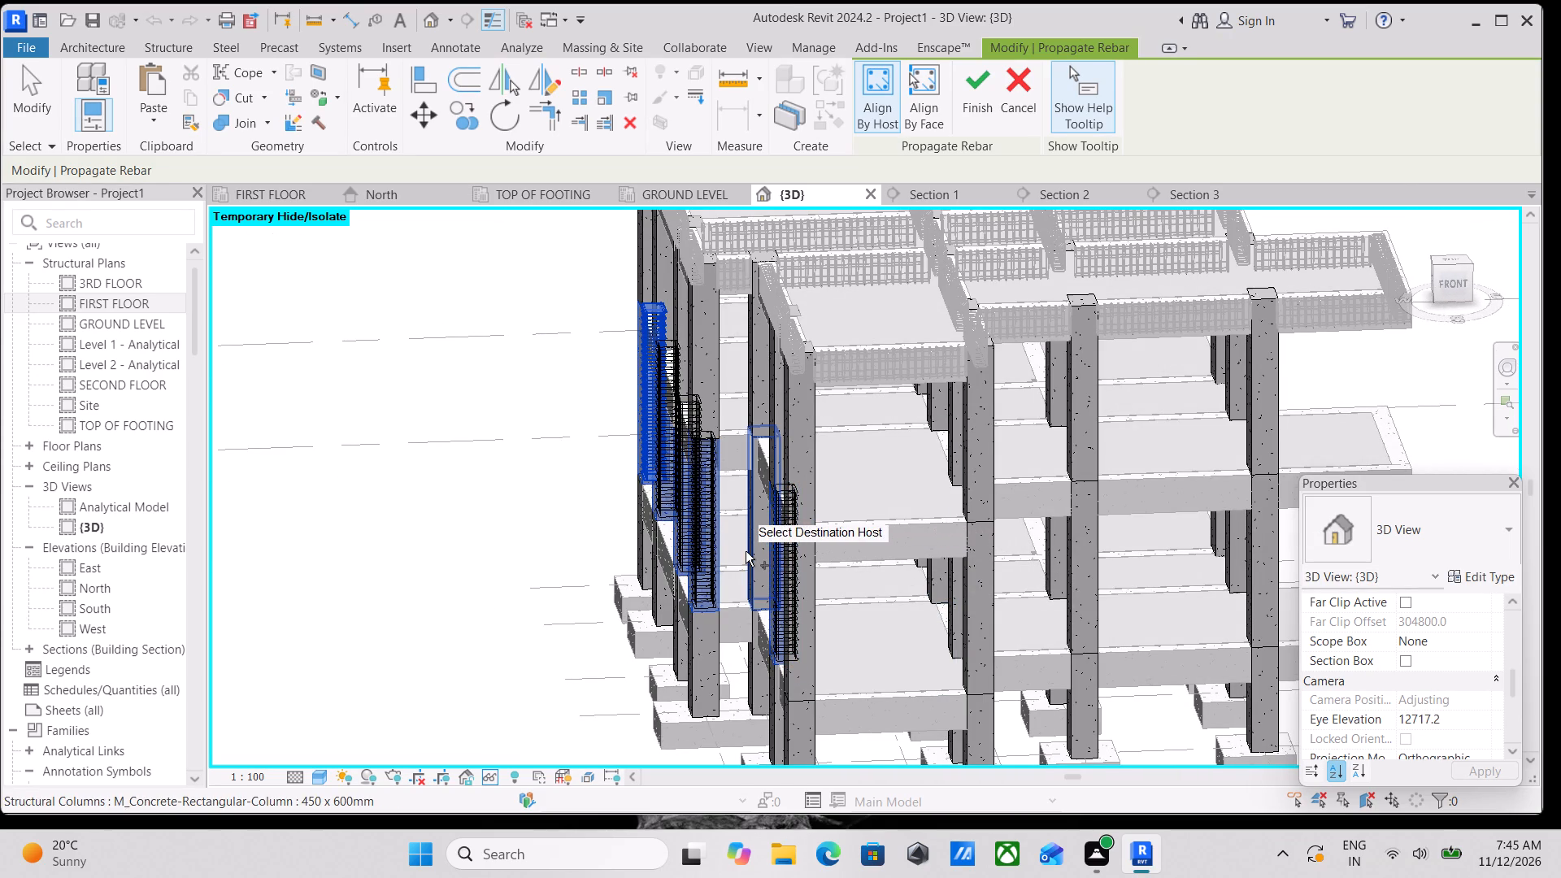
{"action": "left_click", "coordinate": [746, 551]}
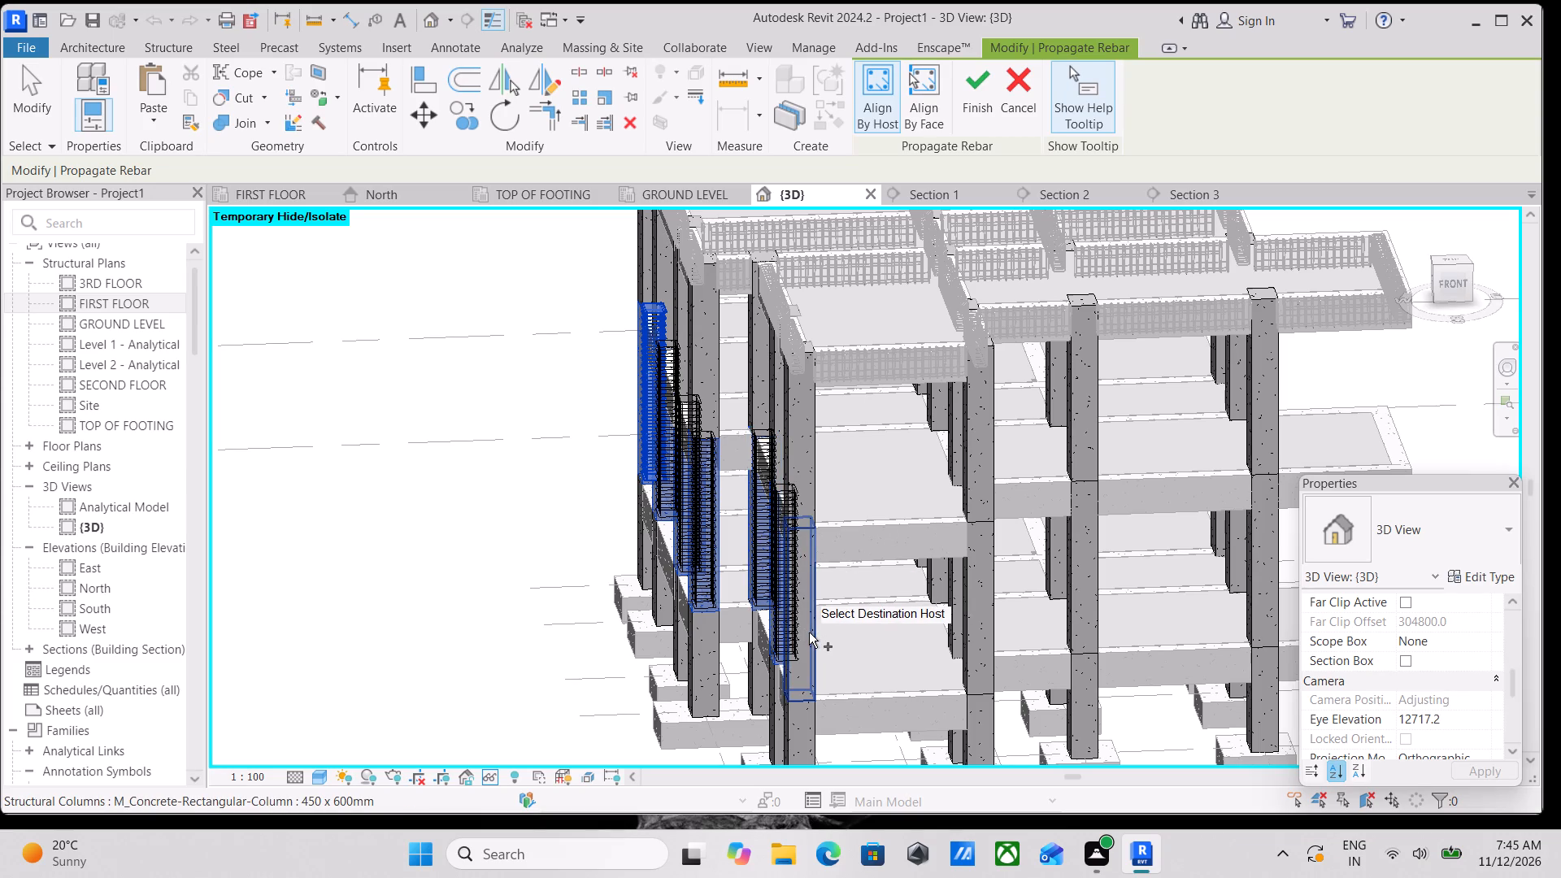
{"action": "left_click", "coordinate": [809, 632]}
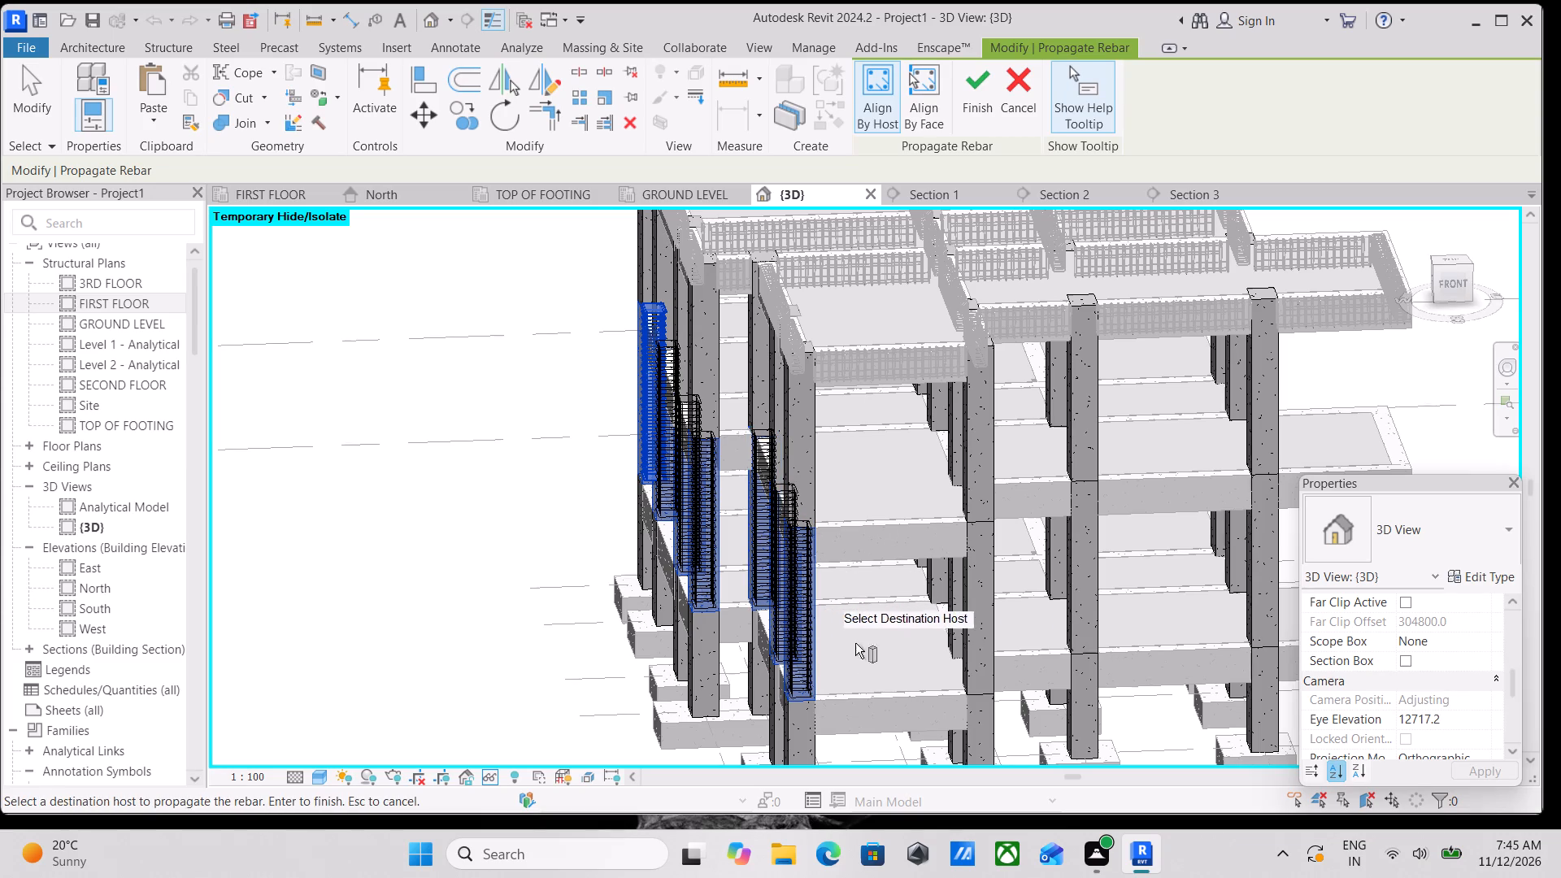
{"action": "left_click", "coordinate": [984, 617]}
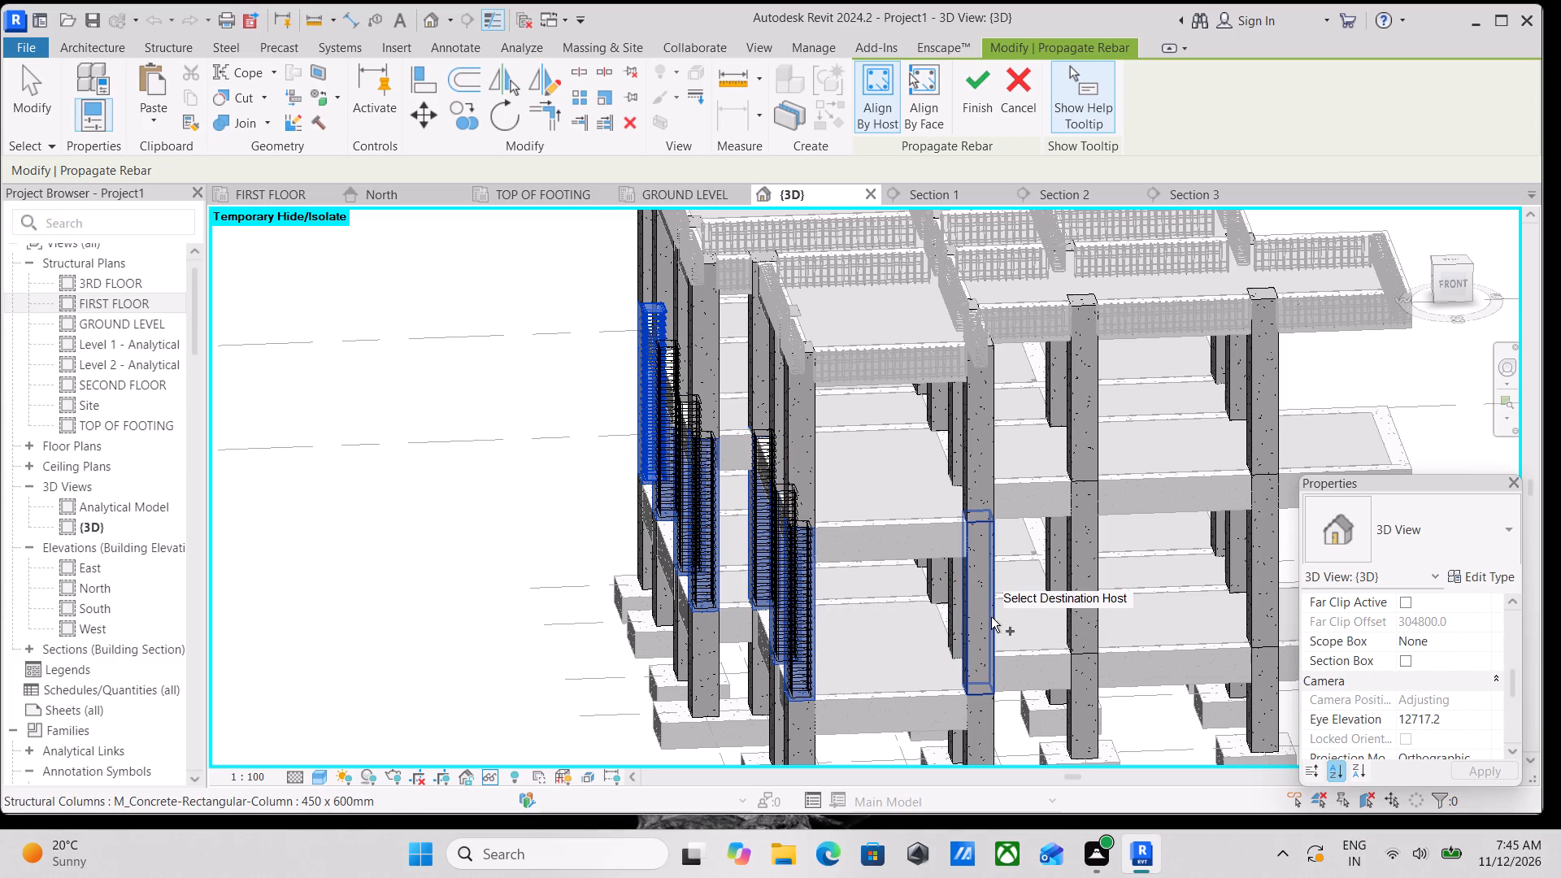
{"action": "left_click", "coordinate": [991, 617]}
{"action": "left_click", "coordinate": [1080, 602]}
{"action": "middle_click_drag", "start_coordinate": [1120, 604], "coordinate": [921, 621]}
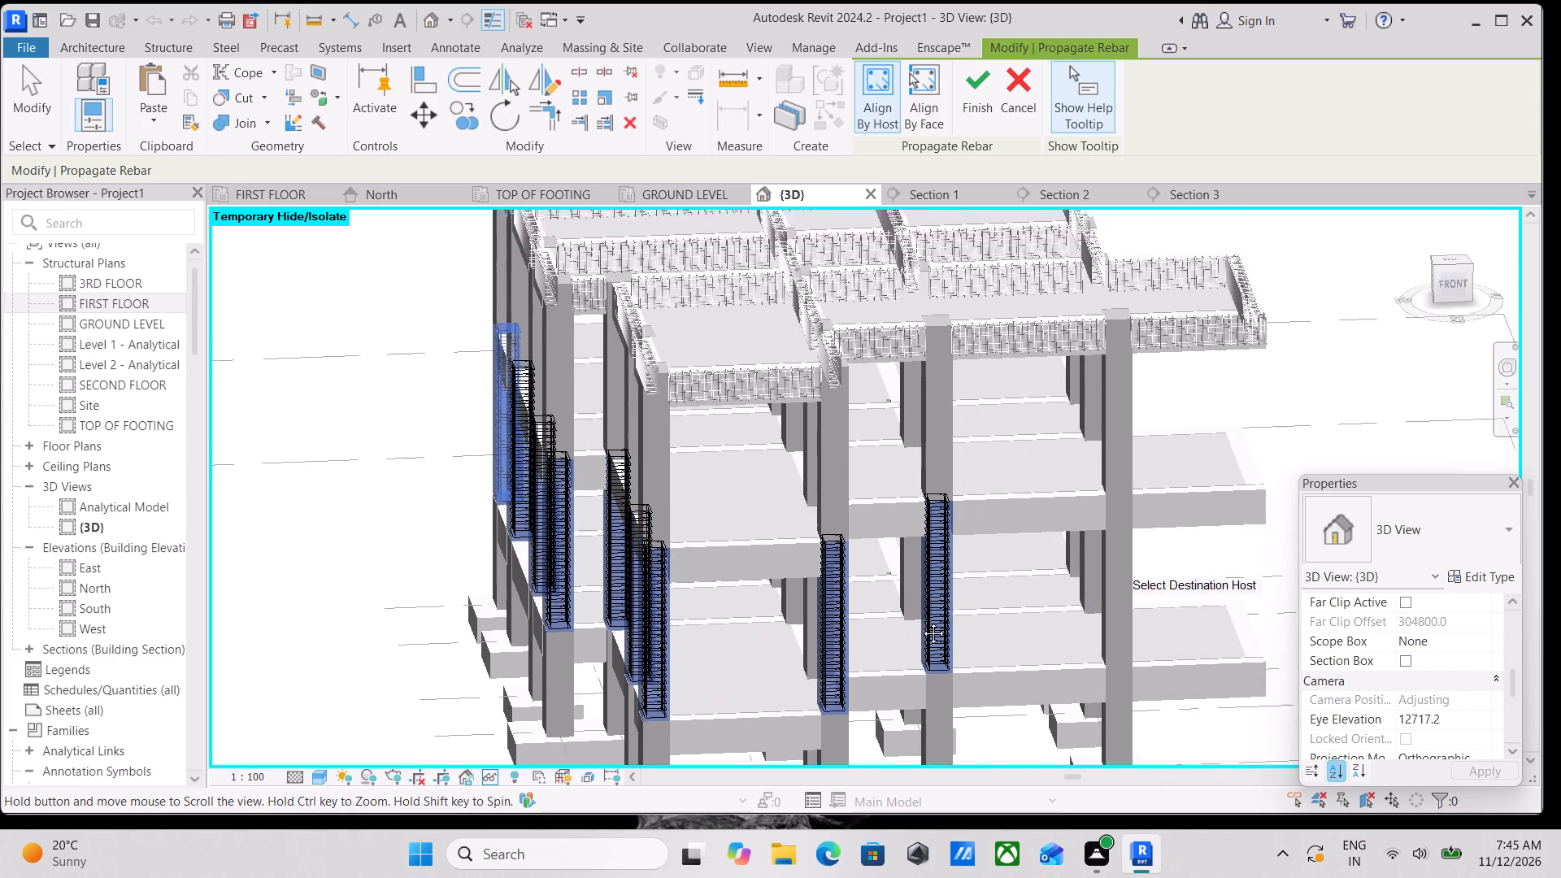
{"action": "middle_click_drag", "start_coordinate": [921, 621], "coordinate": [916, 621]}
{"action": "left_click", "coordinate": [1076, 604]}
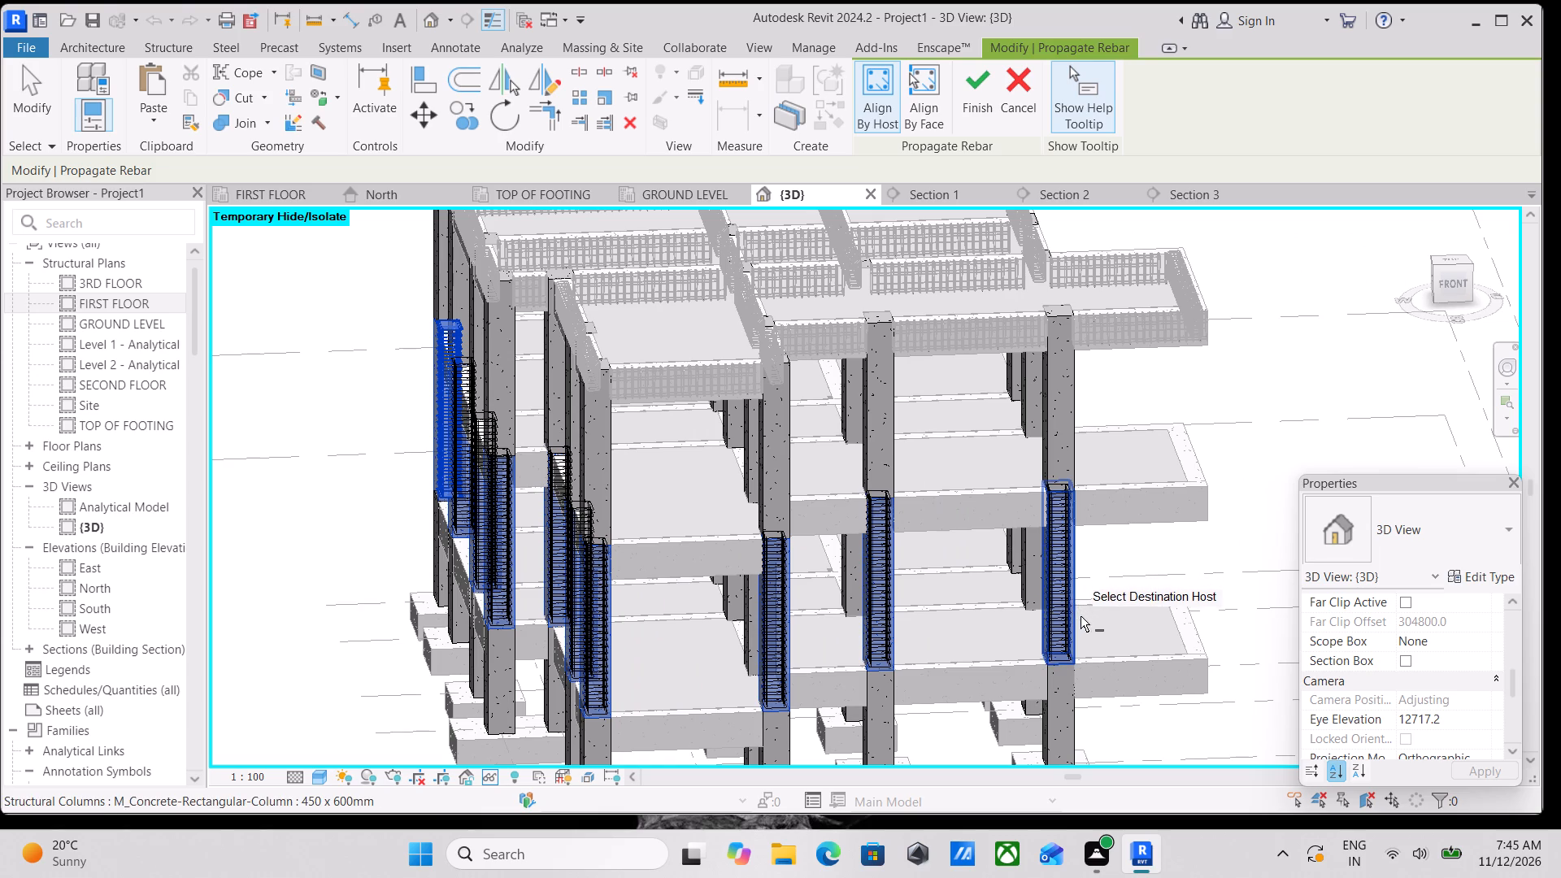
Add the same-storey columns along the right and back faces of the frame as rebar destinations.
{"action": "middle_click_drag", "start_coordinate": [1089, 630], "coordinate": [784, 592], "text": "shift"}
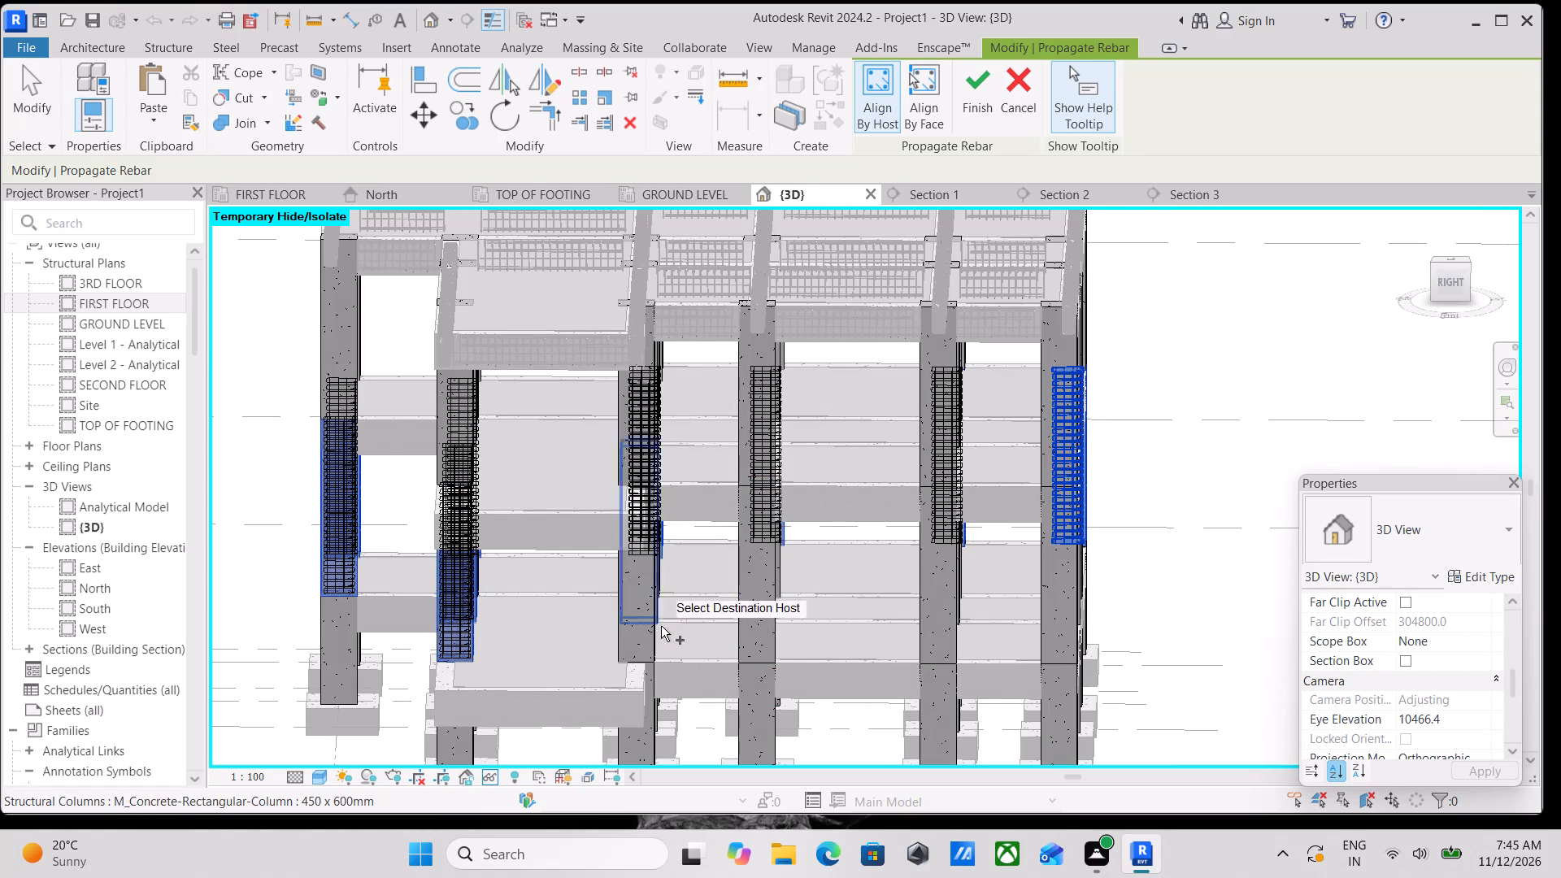
{"action": "left_click", "coordinate": [656, 595]}
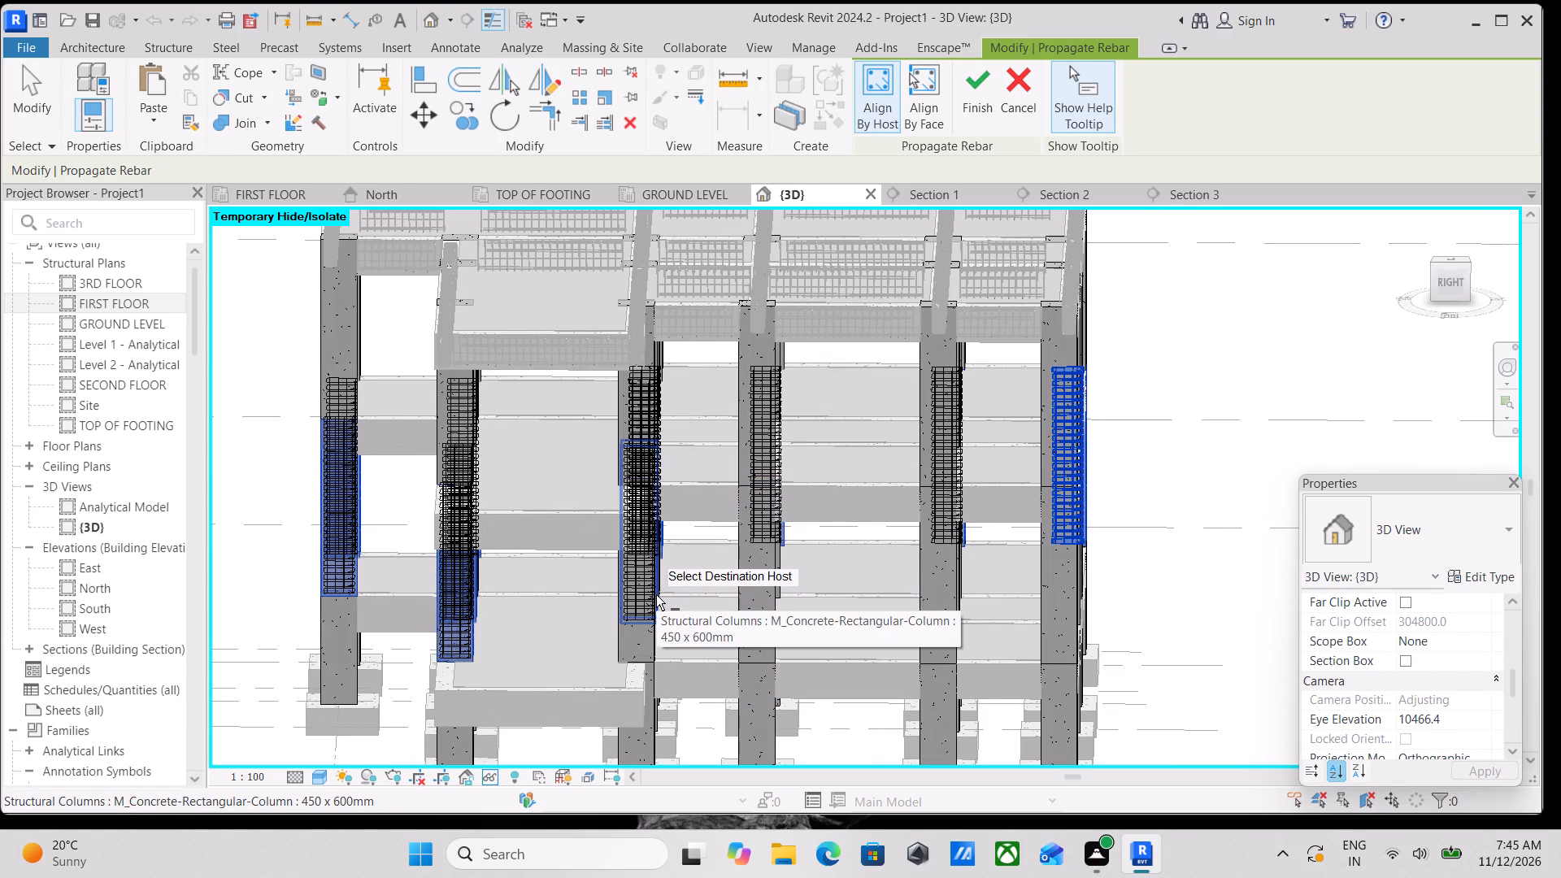
{"action": "middle_click_drag", "start_coordinate": [656, 595], "coordinate": [799, 504]}
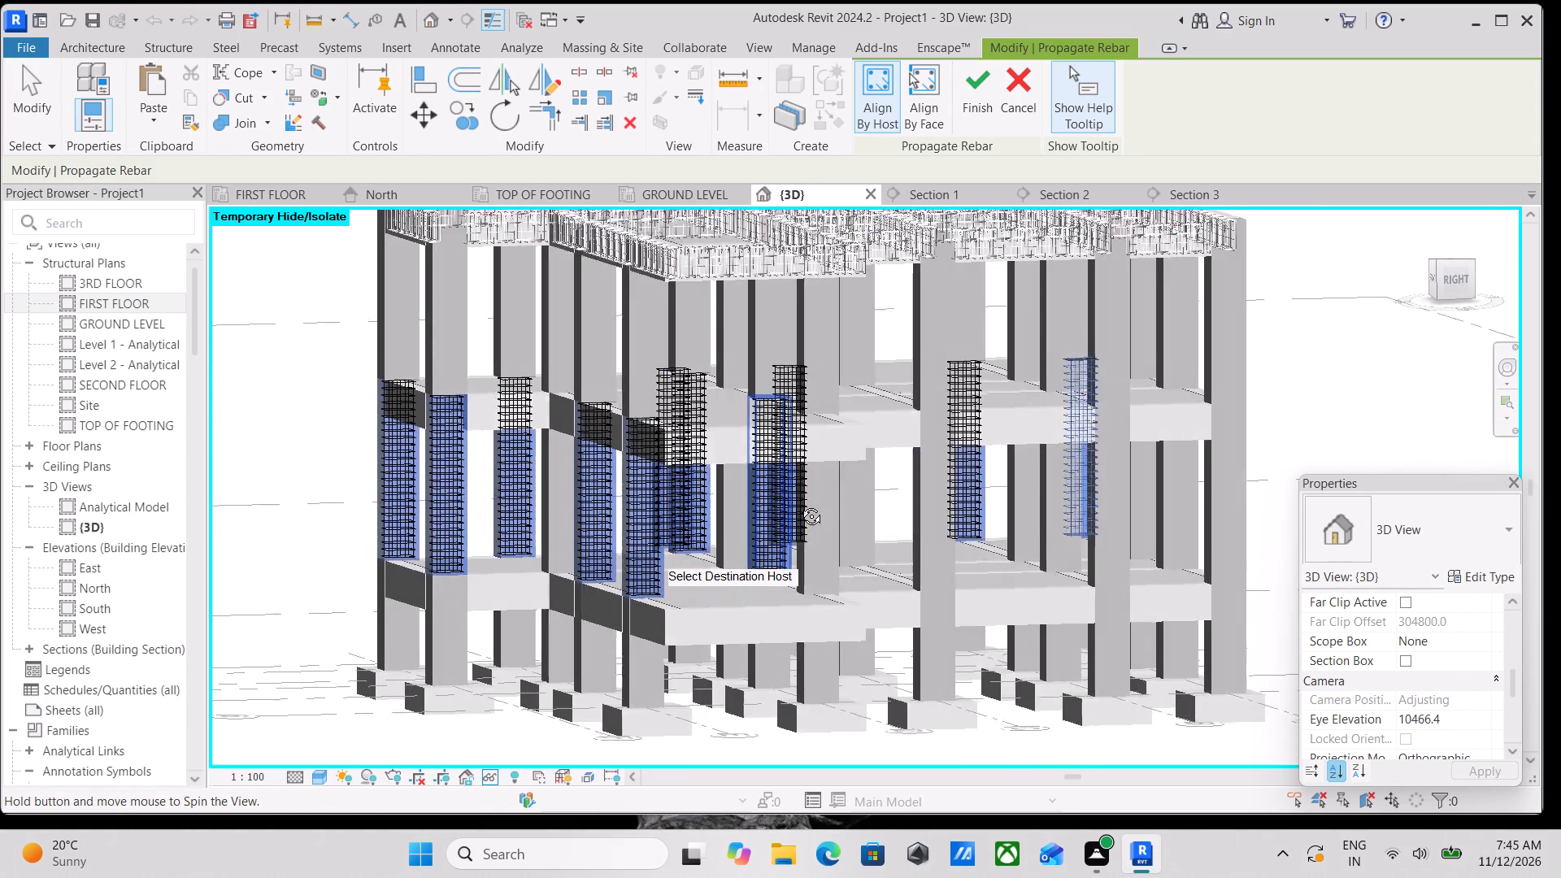
{"action": "middle_click_drag", "start_coordinate": [799, 504], "coordinate": [803, 511]}
{"action": "middle_click_drag", "start_coordinate": [837, 566], "coordinate": [856, 515], "text": "shift"}
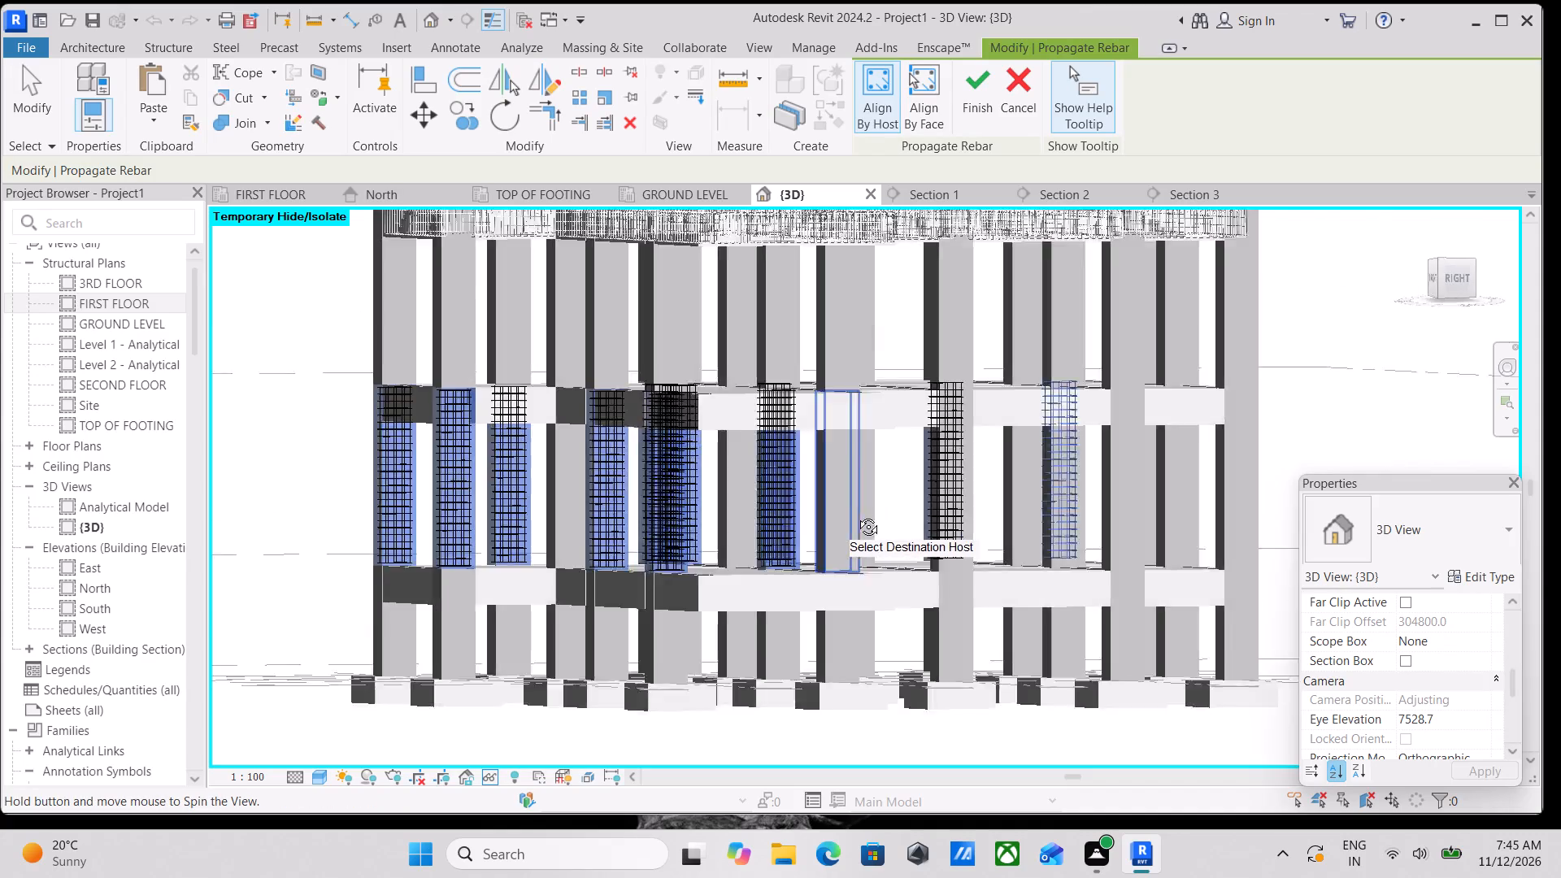
{"action": "middle_click_drag", "start_coordinate": [856, 515], "coordinate": [749, 595], "text": "shift"}
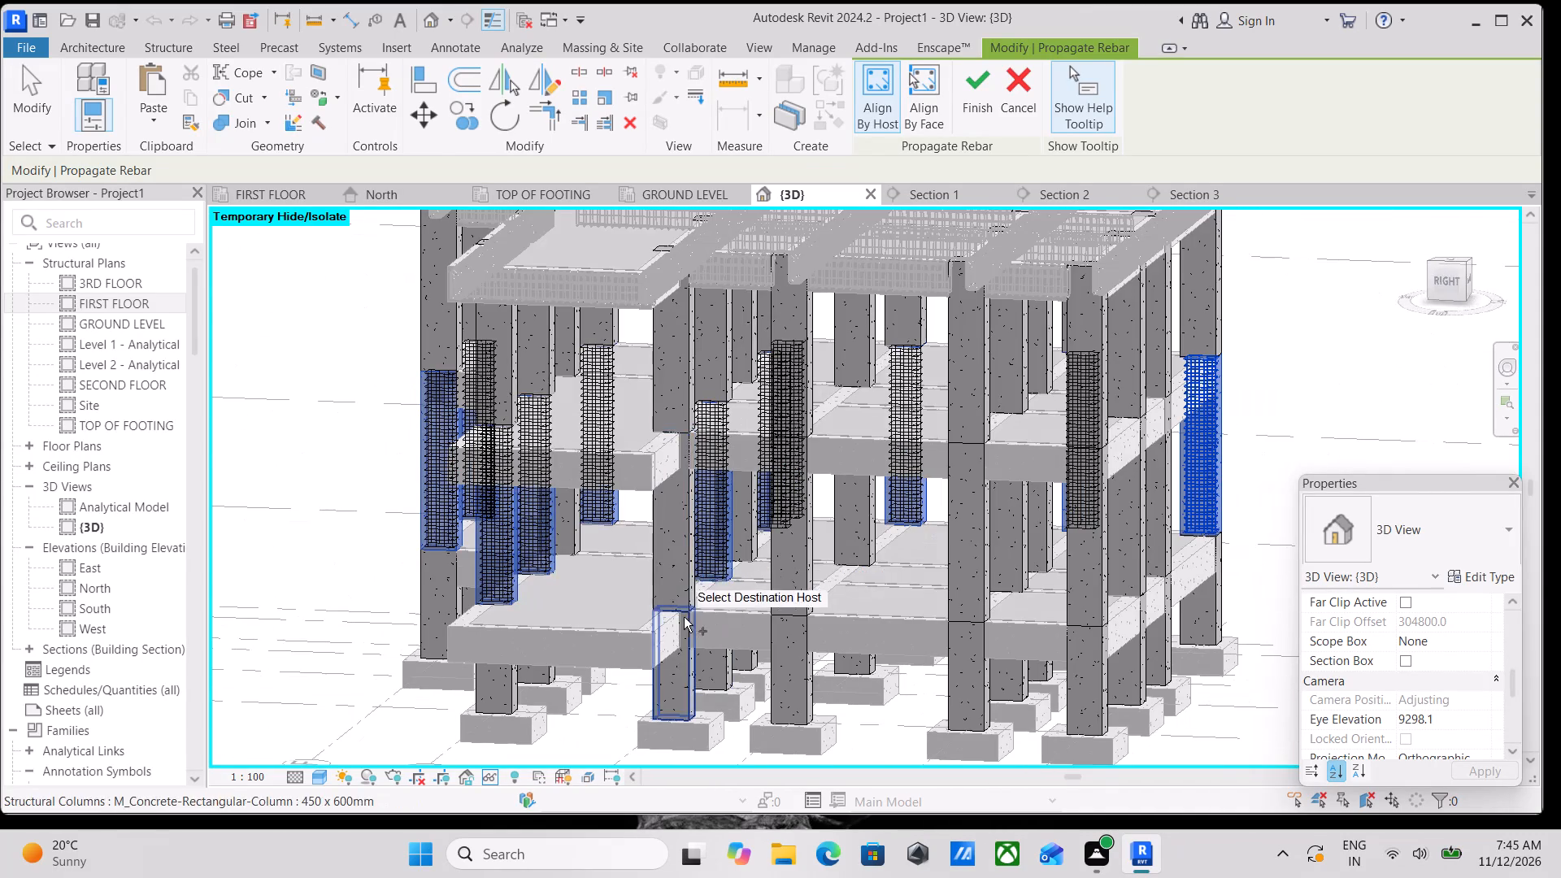
{"action": "left_click", "coordinate": [682, 593]}
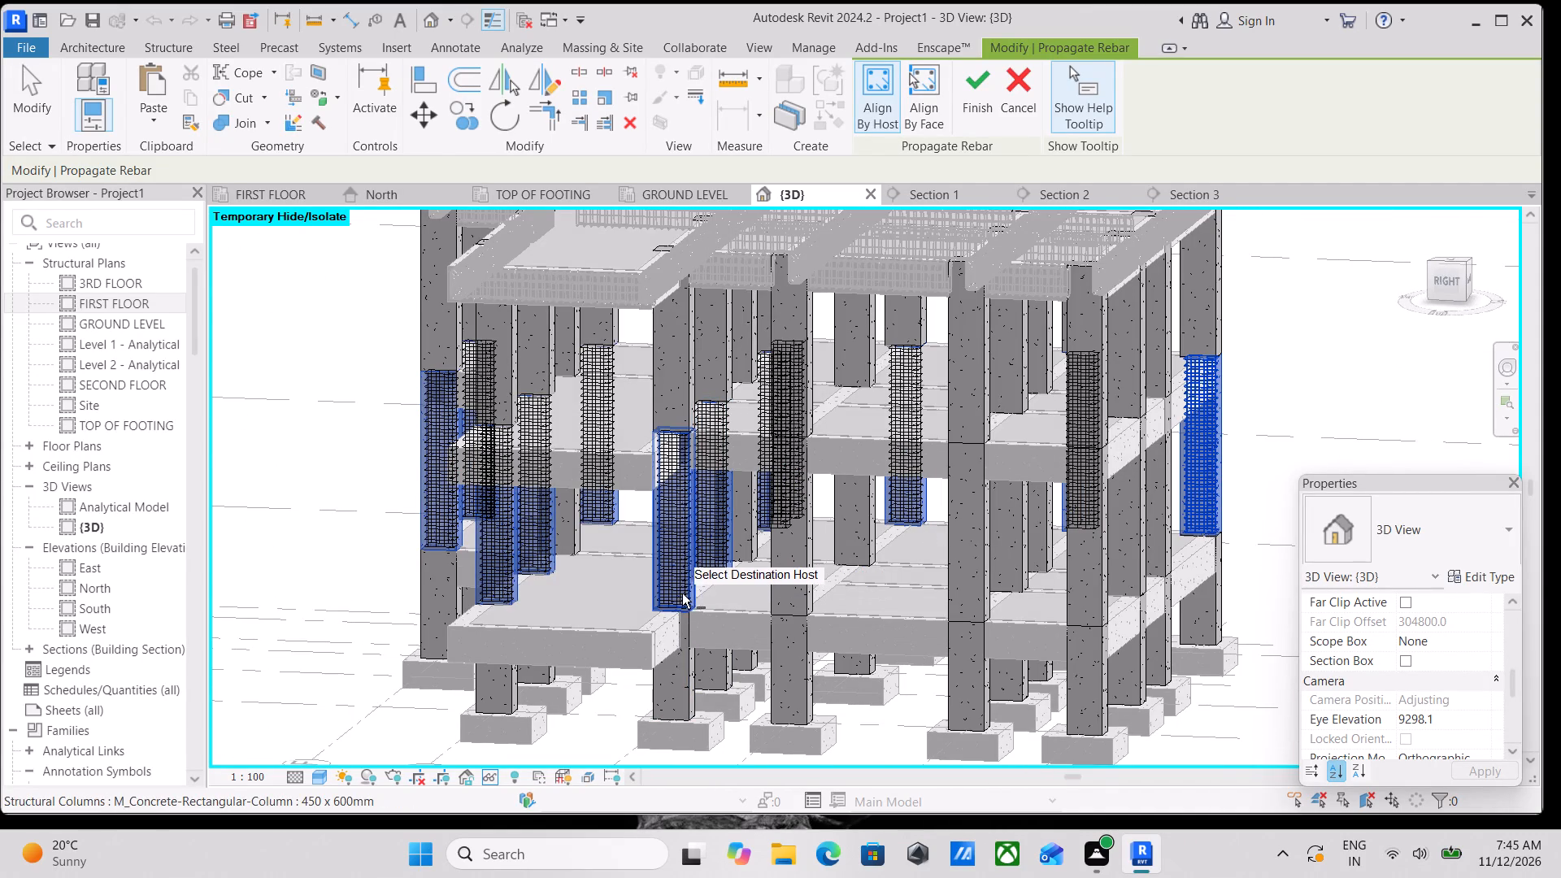
{"action": "left_click", "coordinate": [813, 563]}
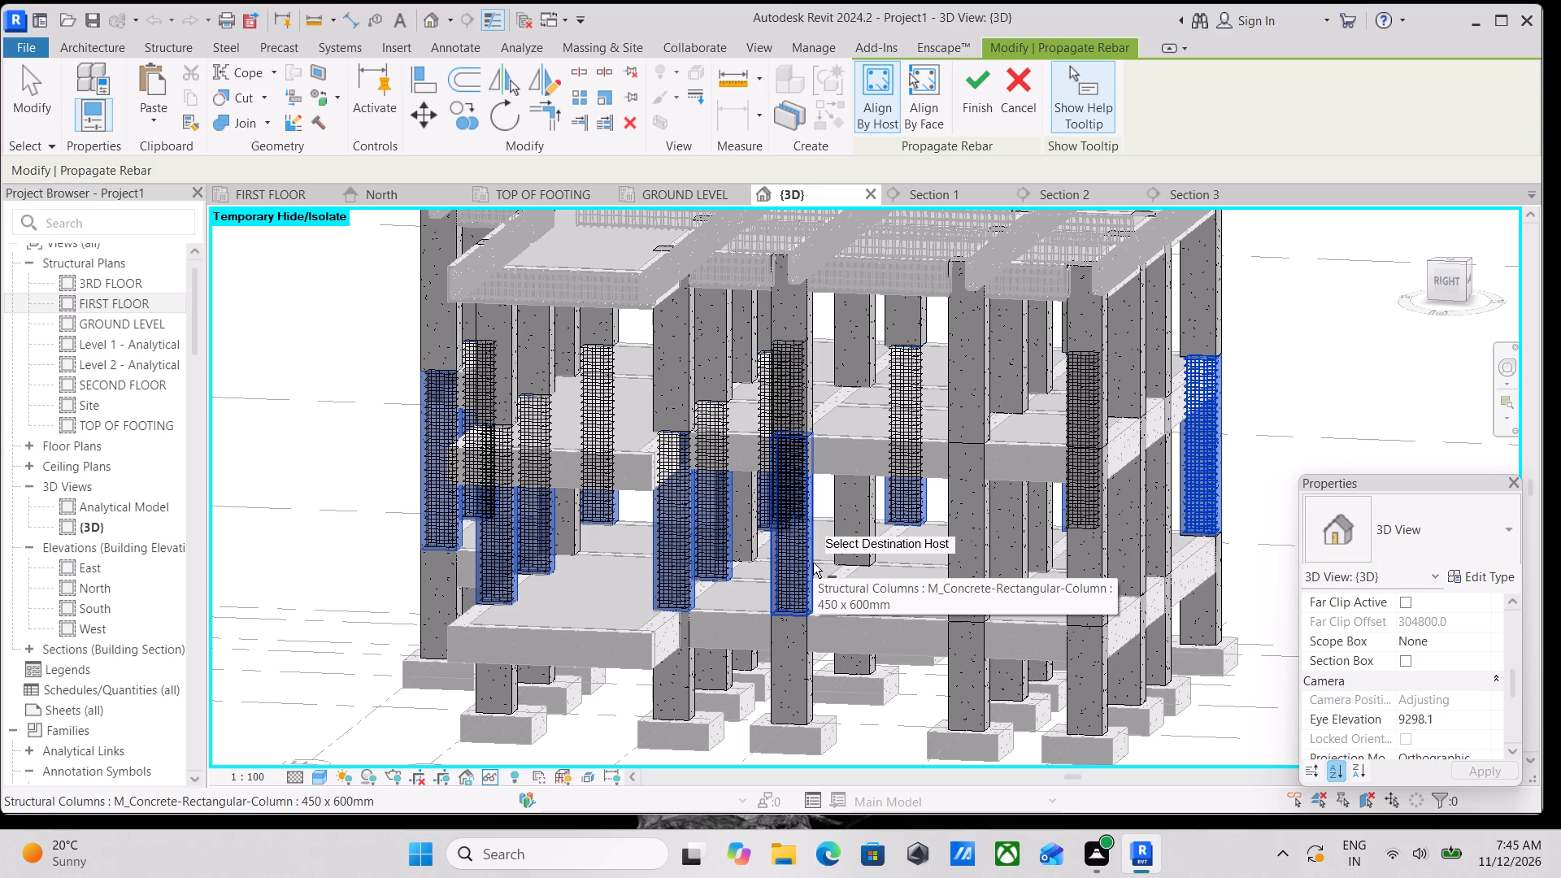
{"action": "left_click", "coordinate": [981, 552]}
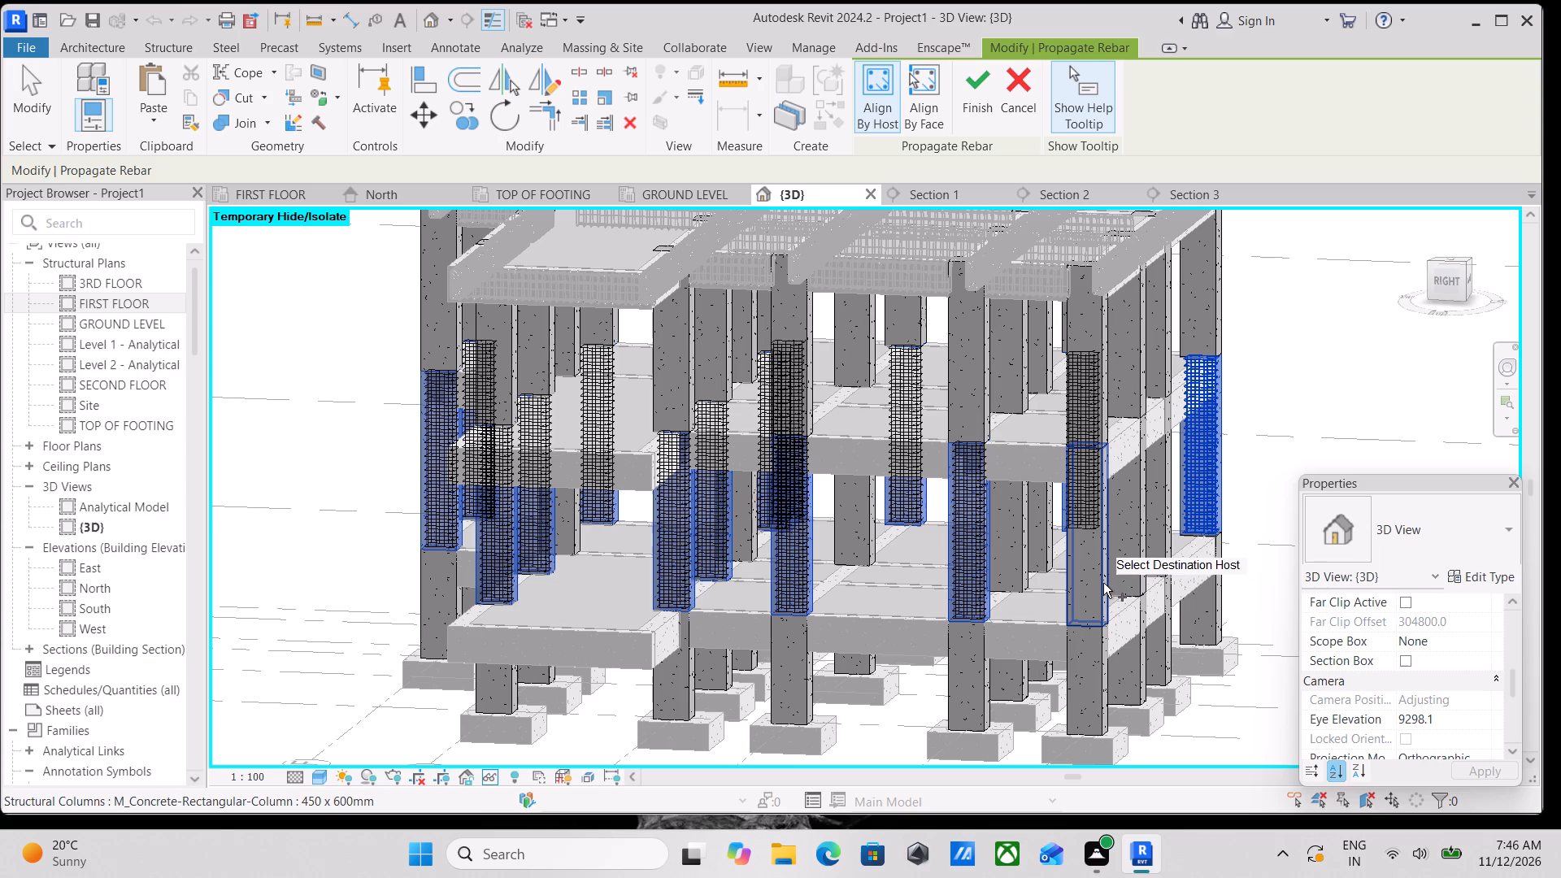
{"action": "left_click", "coordinate": [1102, 582]}
{"action": "left_click", "coordinate": [1148, 537]}
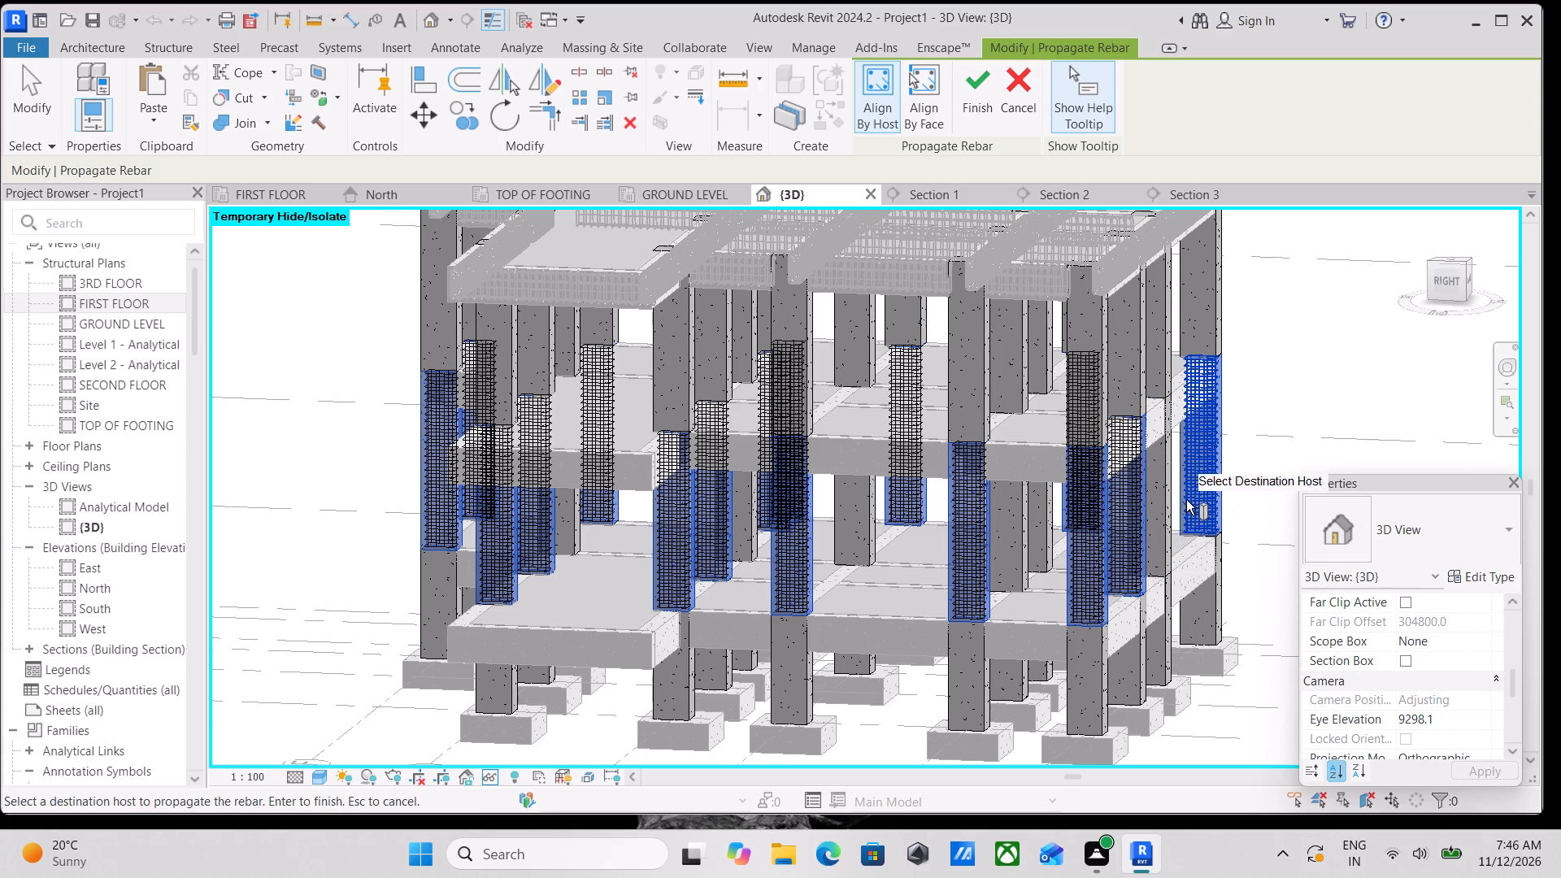
{"action": "left_click", "coordinate": [1167, 501]}
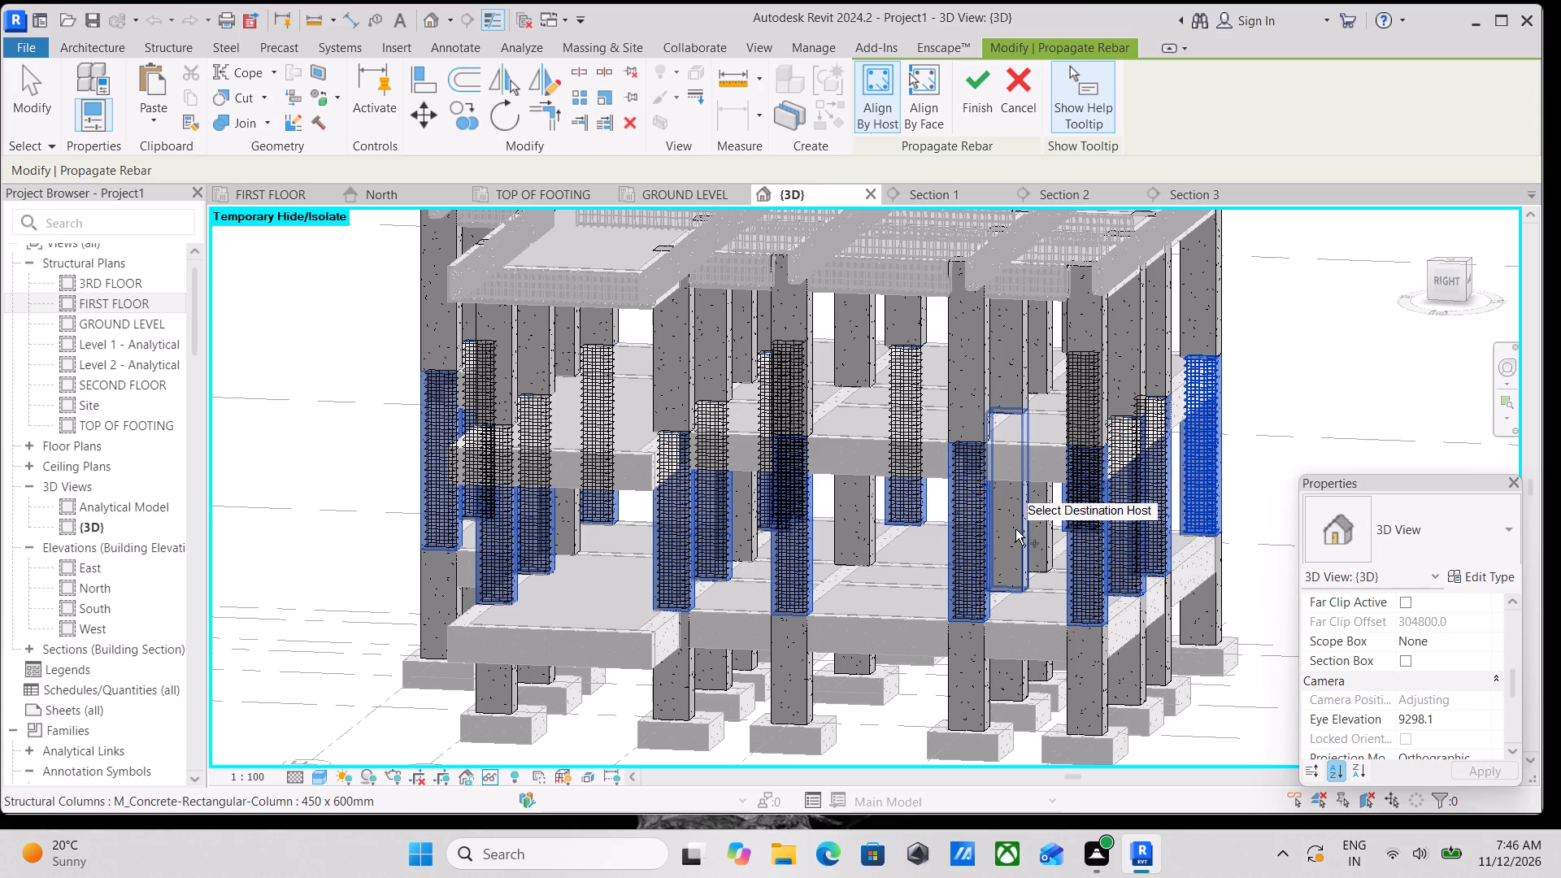
Add four interior columns of the same storey as rebar destinations.
{"action": "left_click", "coordinate": [1018, 531]}
{"action": "left_click", "coordinate": [1041, 524]}
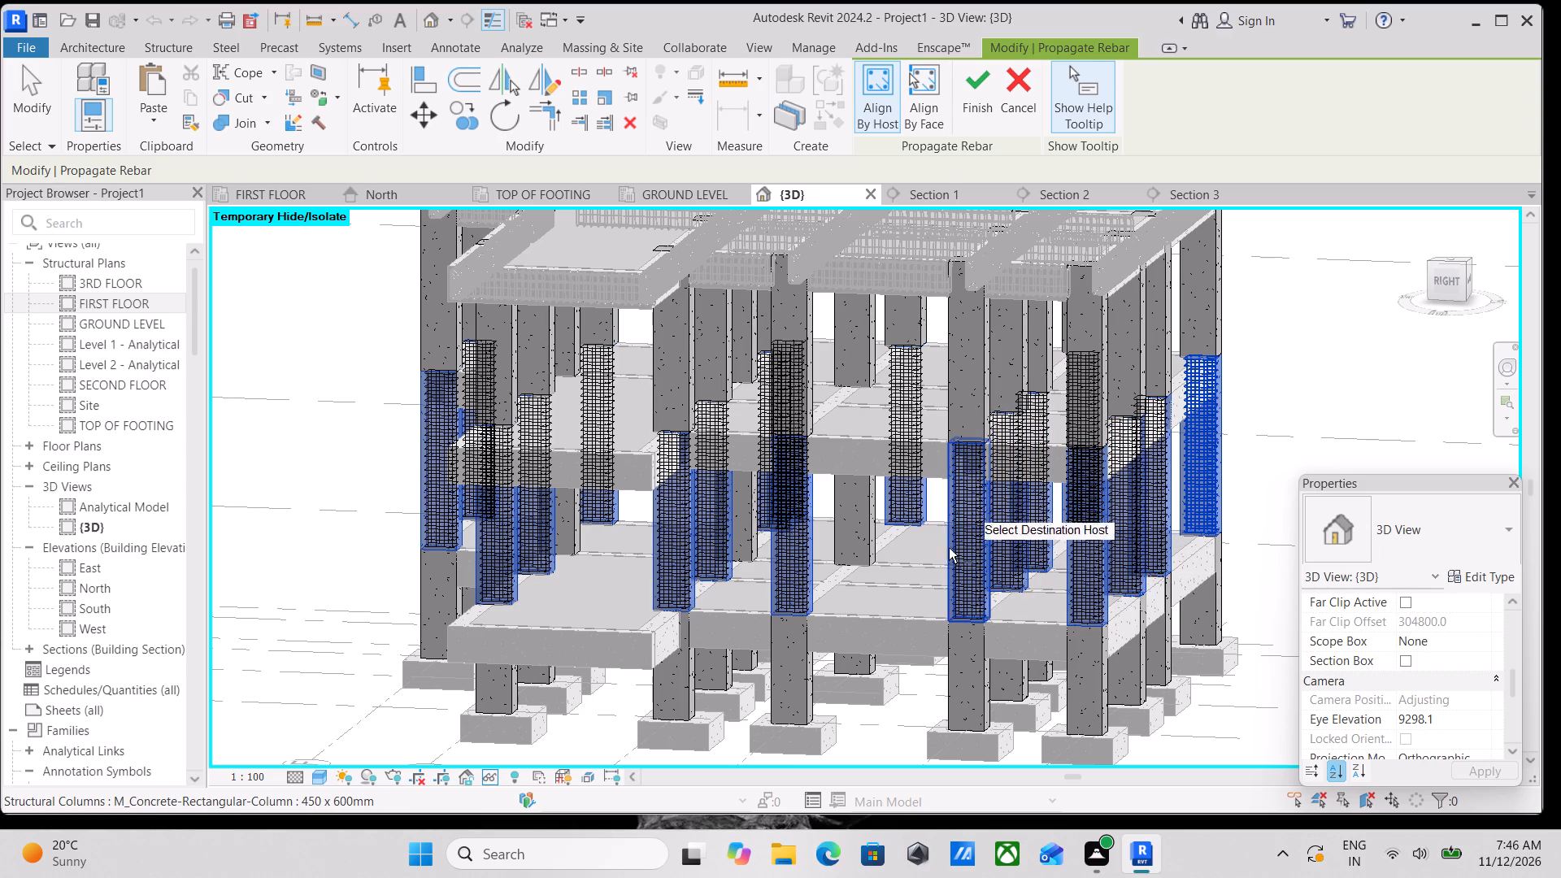
{"action": "left_click", "coordinate": [862, 527]}
{"action": "left_click", "coordinate": [752, 519]}
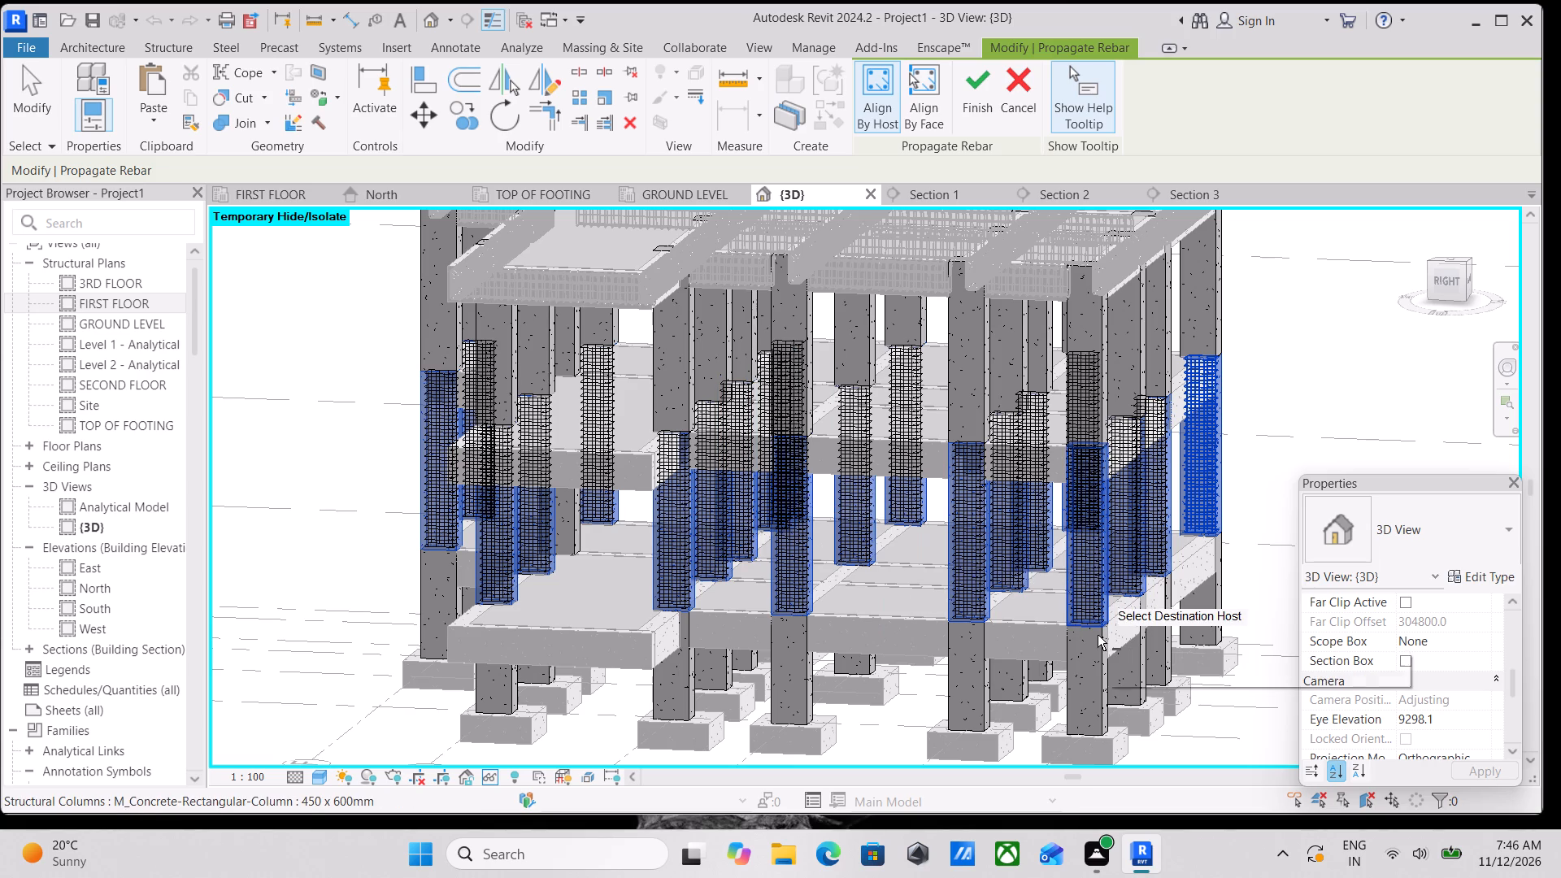
Find the same-storey column left out of the propagation and add it as a destination.
{"action": "middle_click_drag", "start_coordinate": [1085, 611], "coordinate": [822, 569], "text": "shift"}
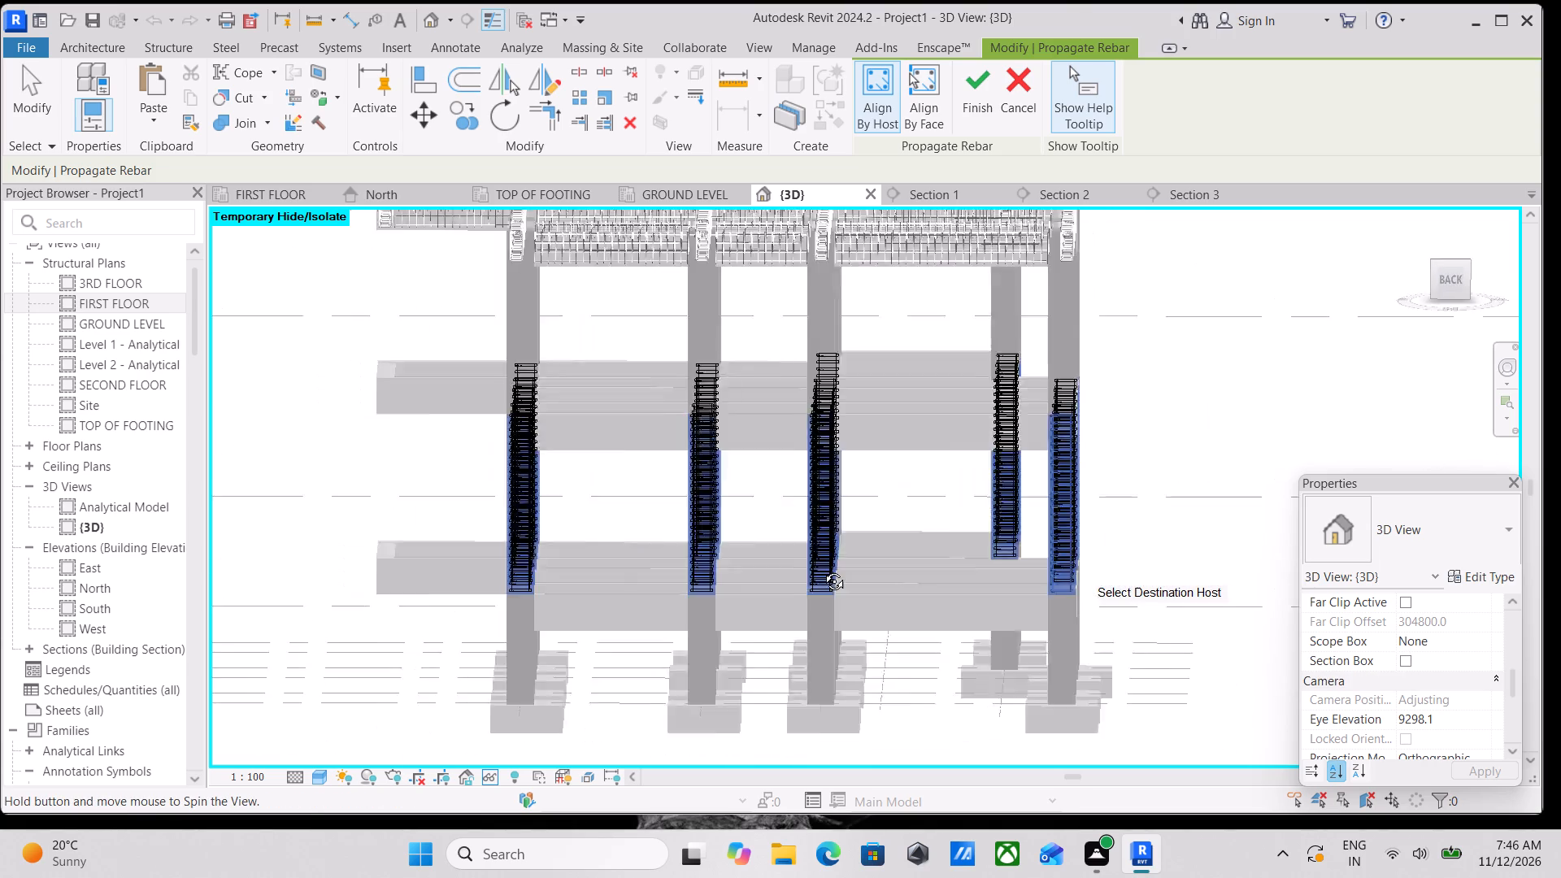
{"action": "middle_click_drag", "start_coordinate": [822, 569], "coordinate": [758, 645], "text": "shift"}
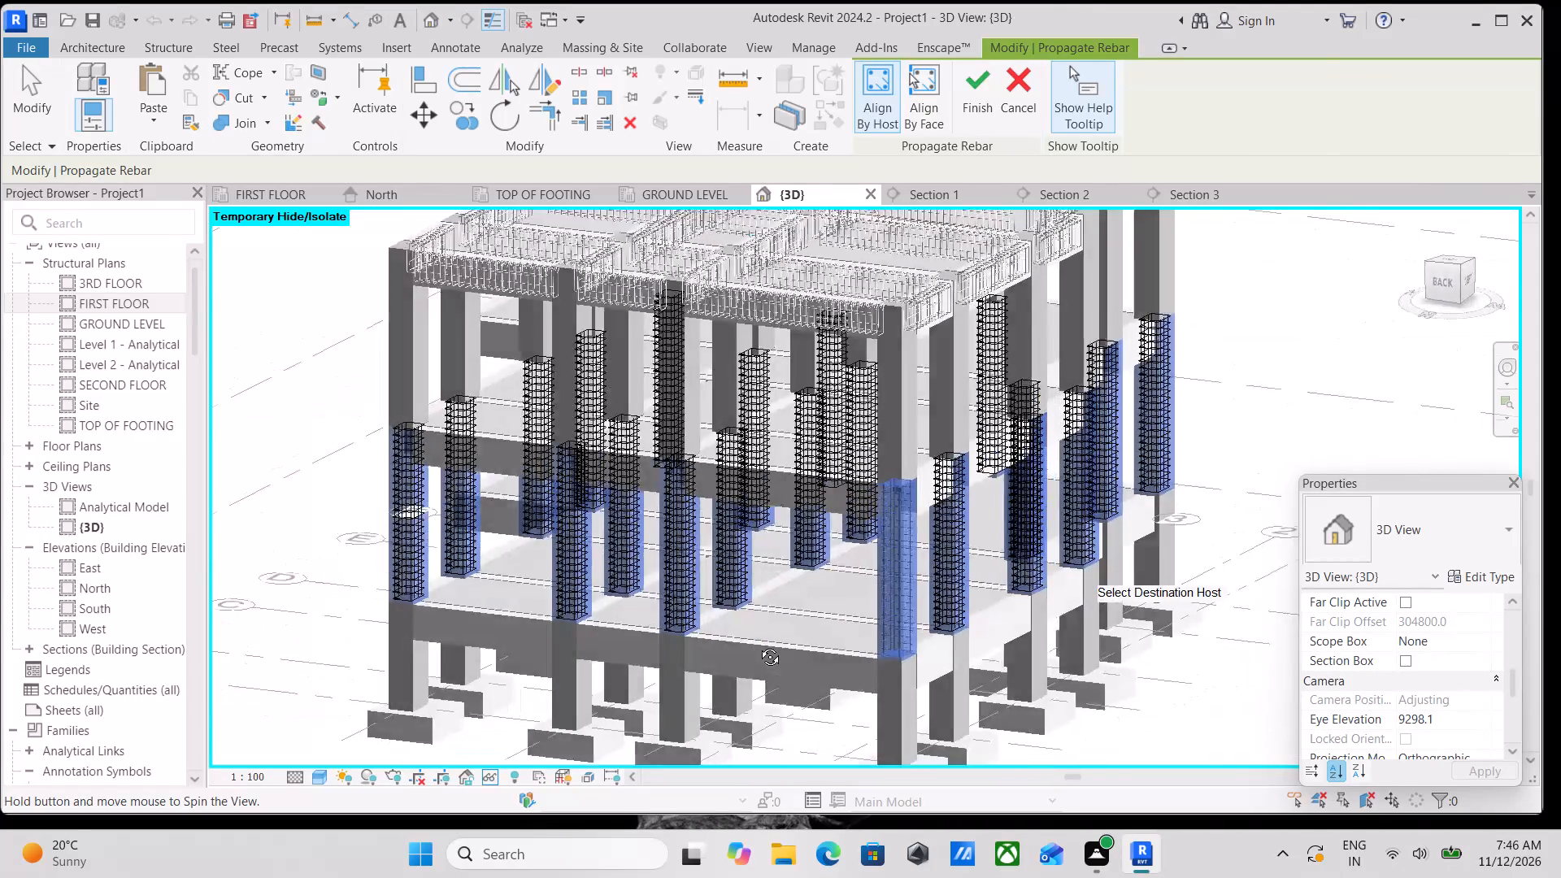
{"action": "middle_click_drag", "start_coordinate": [758, 645], "coordinate": [618, 554], "text": "shift"}
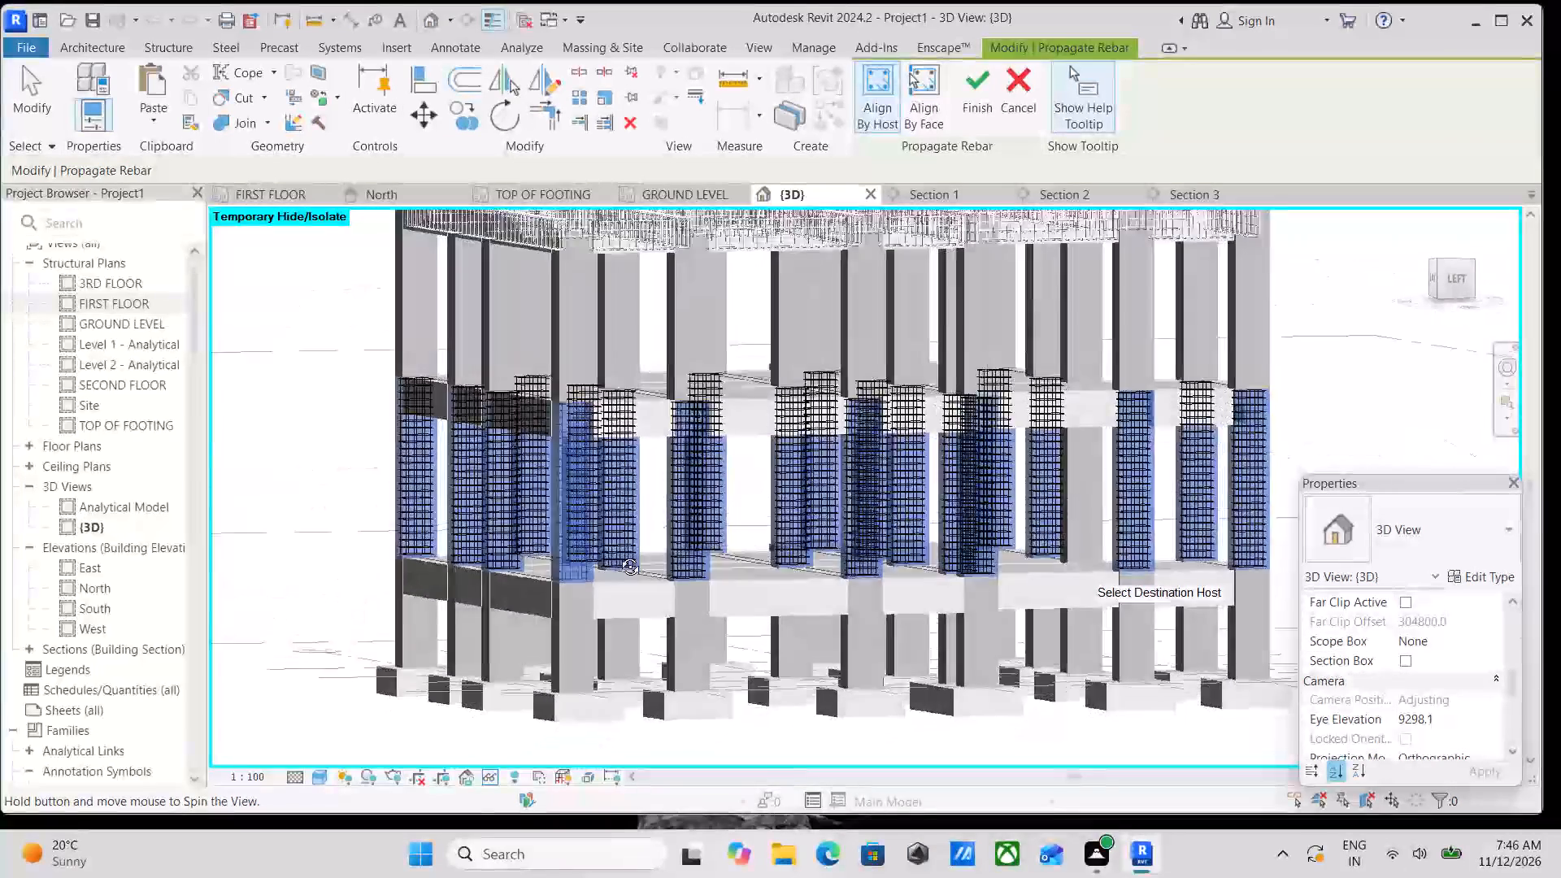
{"action": "middle_click_drag", "start_coordinate": [618, 554], "coordinate": [630, 541], "text": "shift"}
{"action": "middle_click_drag", "start_coordinate": [876, 585], "coordinate": [735, 601], "text": "shift"}
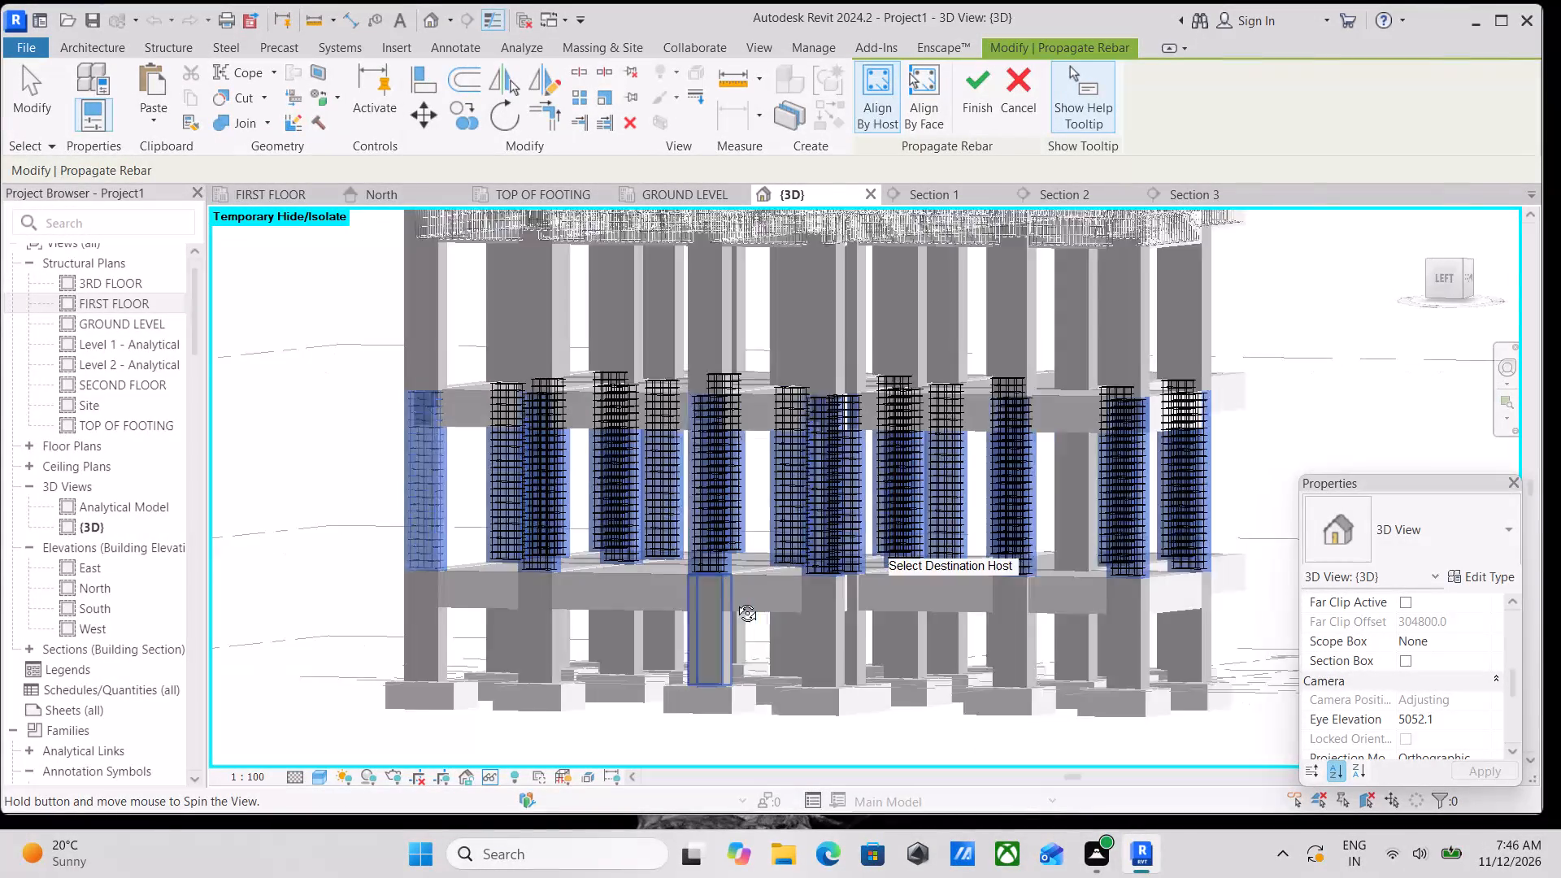
{"action": "middle_click_drag", "start_coordinate": [735, 601], "coordinate": [754, 617], "text": "shift"}
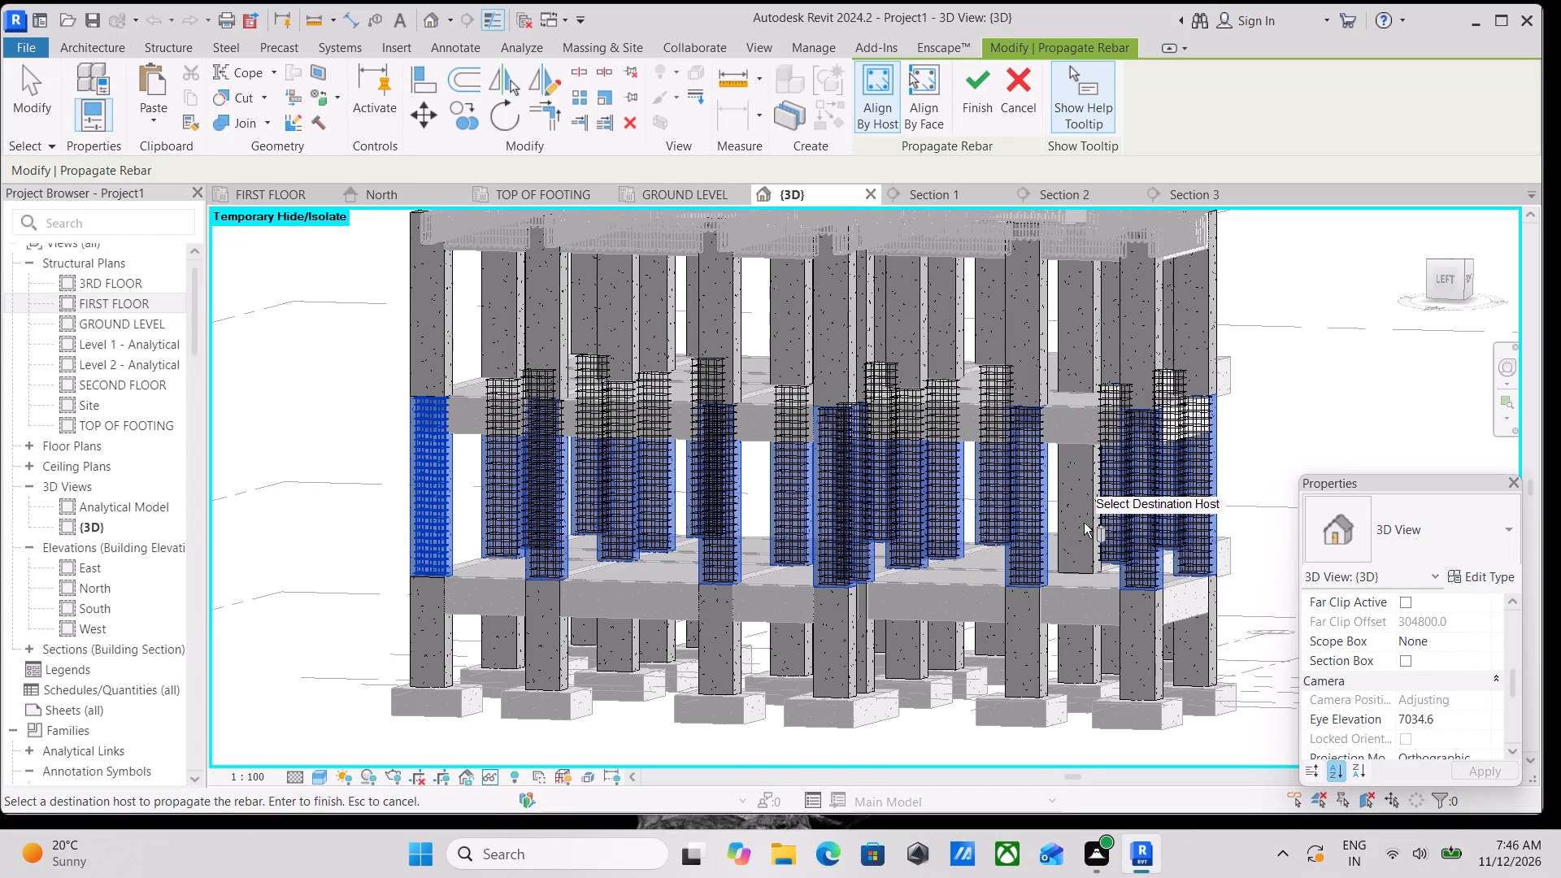
{"action": "scroll", "coordinate": [1079, 527], "scroll_direction": "up", "scroll_amount": 7}
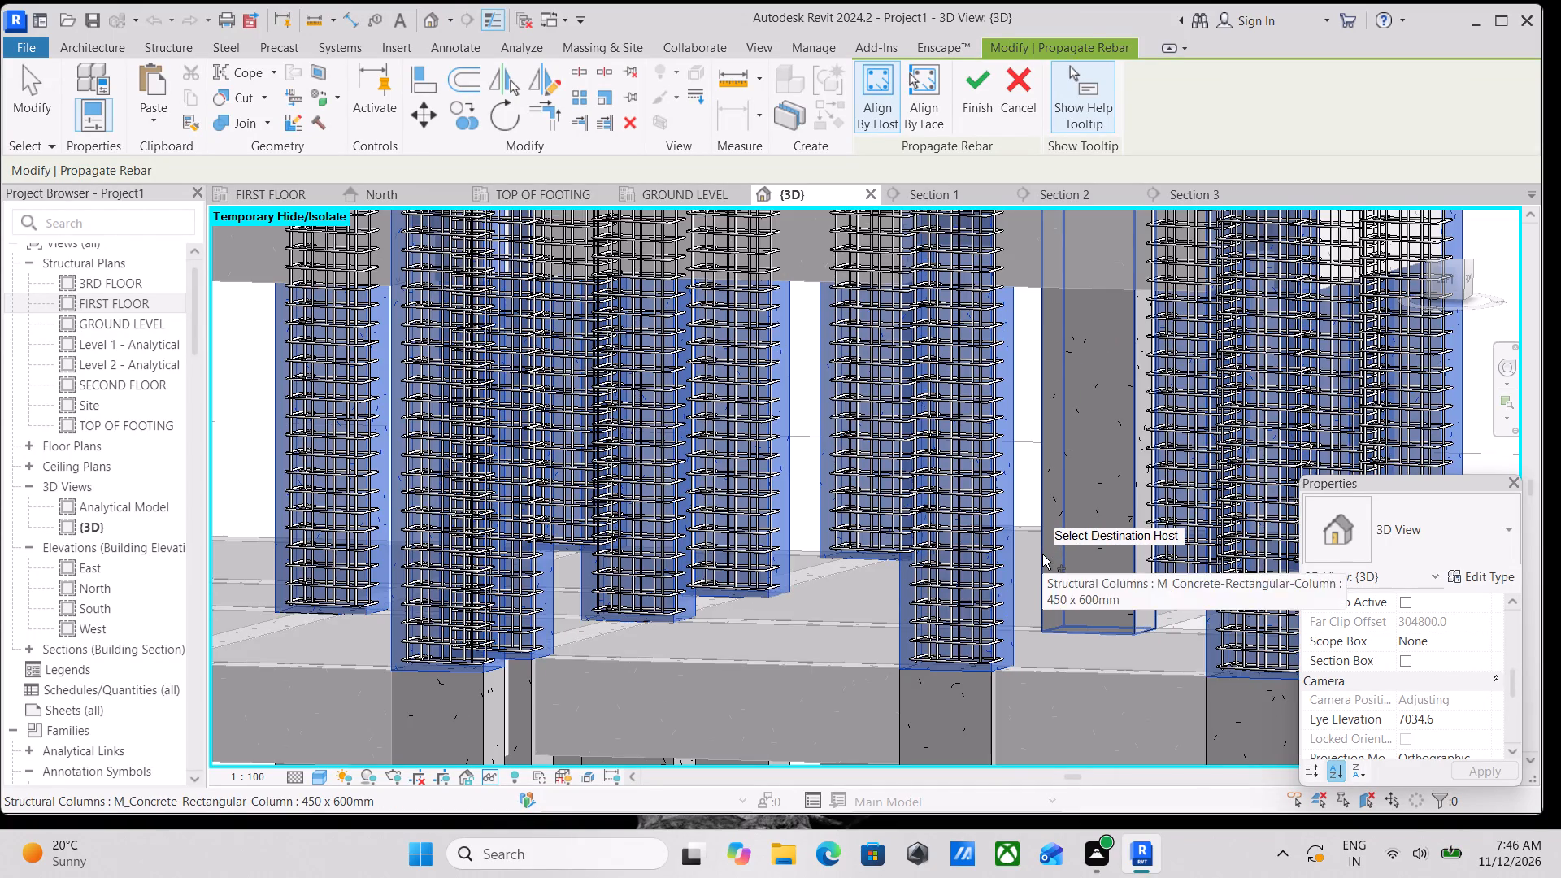
{"action": "left_click", "coordinate": [1042, 554]}
Examine the storey from the left and front sides for columns still without propagated rebar.
{"action": "scroll", "coordinate": [1042, 554], "scroll_direction": "down", "scroll_amount": 5}
{"action": "middle_click_drag", "start_coordinate": [948, 589], "coordinate": [1033, 628], "text": "shift"}
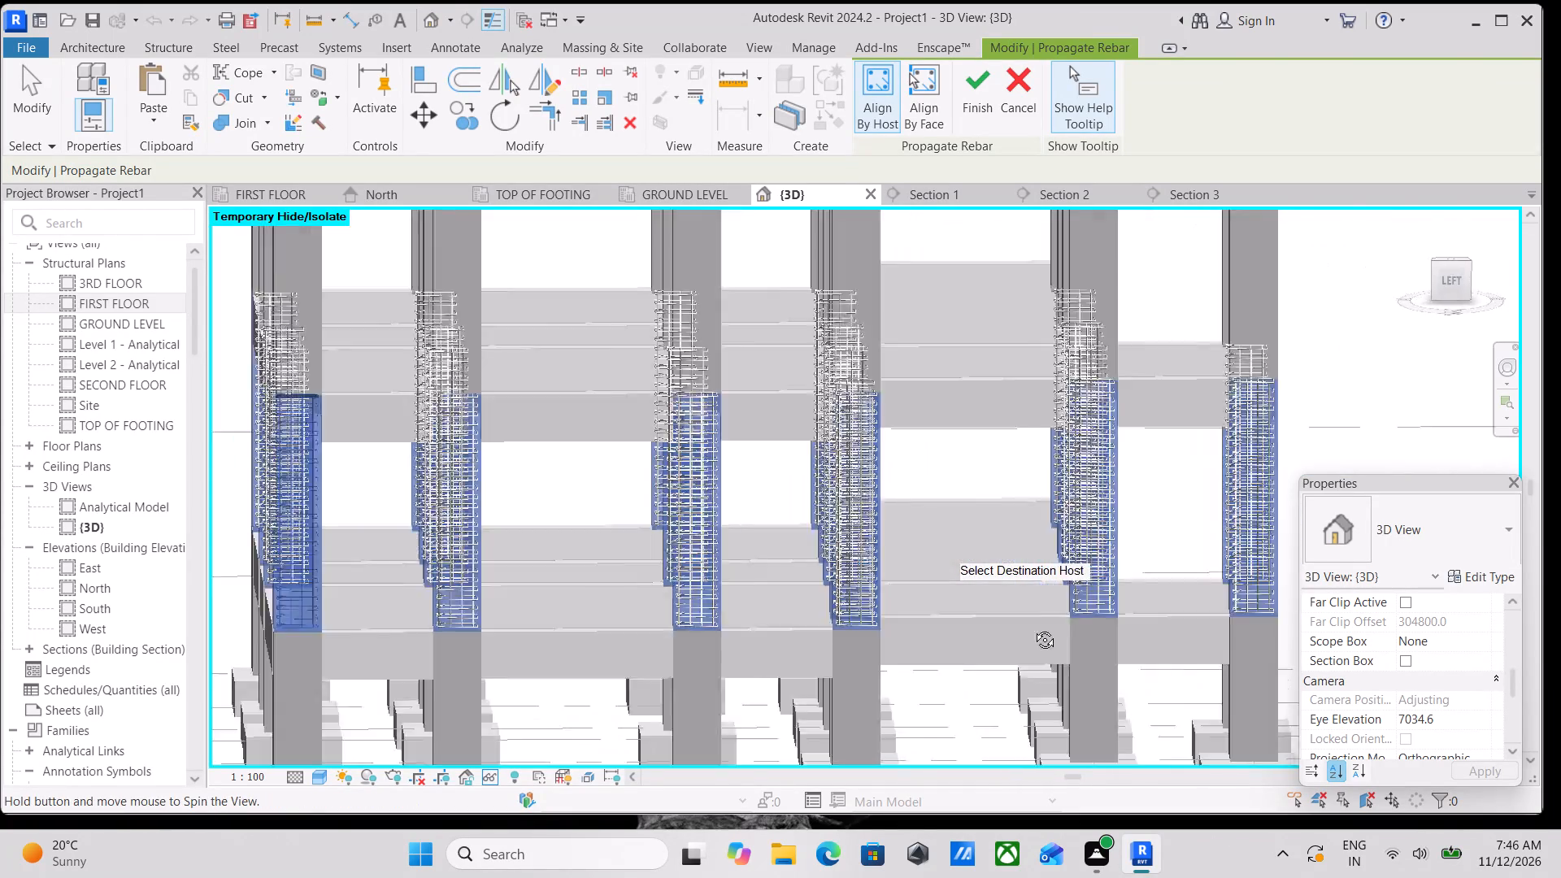
{"action": "middle_click_drag", "start_coordinate": [1033, 628], "coordinate": [981, 651], "text": "shift"}
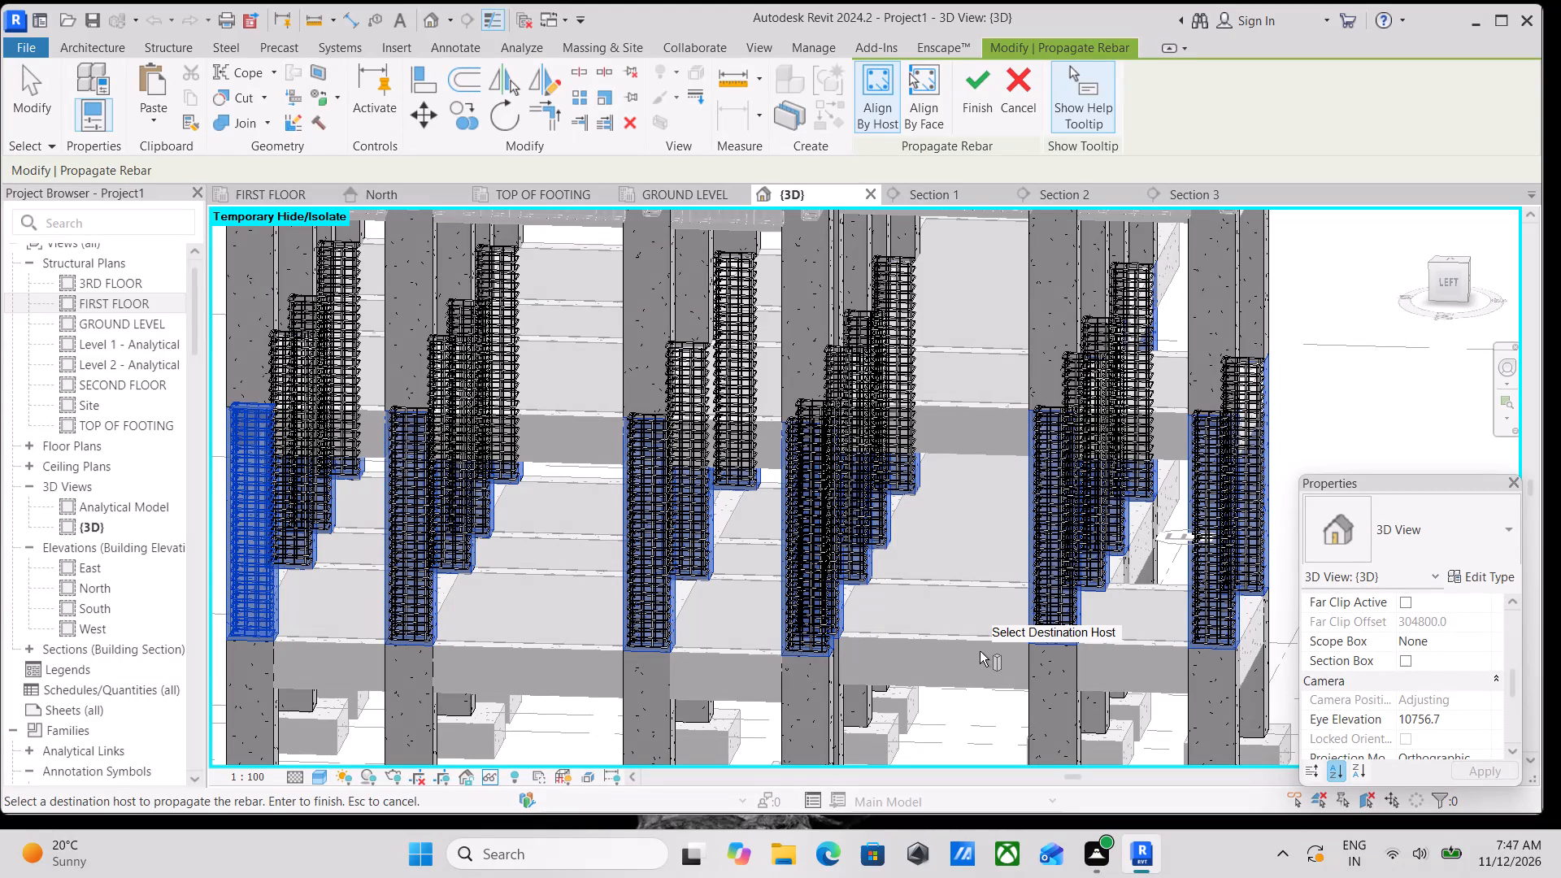
{"action": "scroll", "coordinate": [980, 651], "scroll_direction": "down", "scroll_amount": 1}
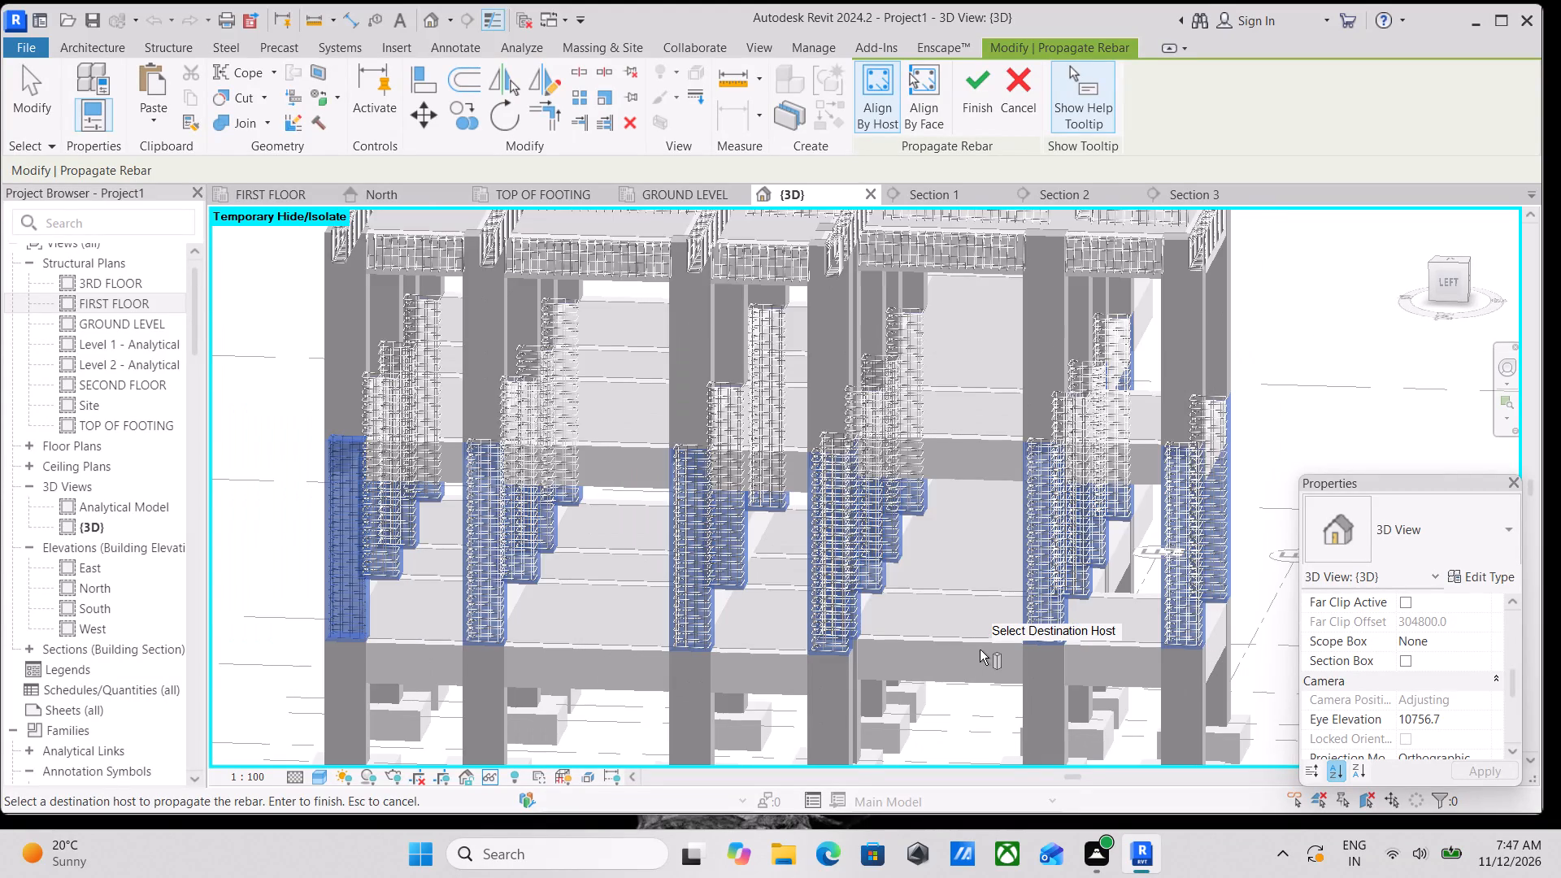
{"action": "middle_click_drag", "start_coordinate": [981, 647], "coordinate": [821, 553], "text": "shift"}
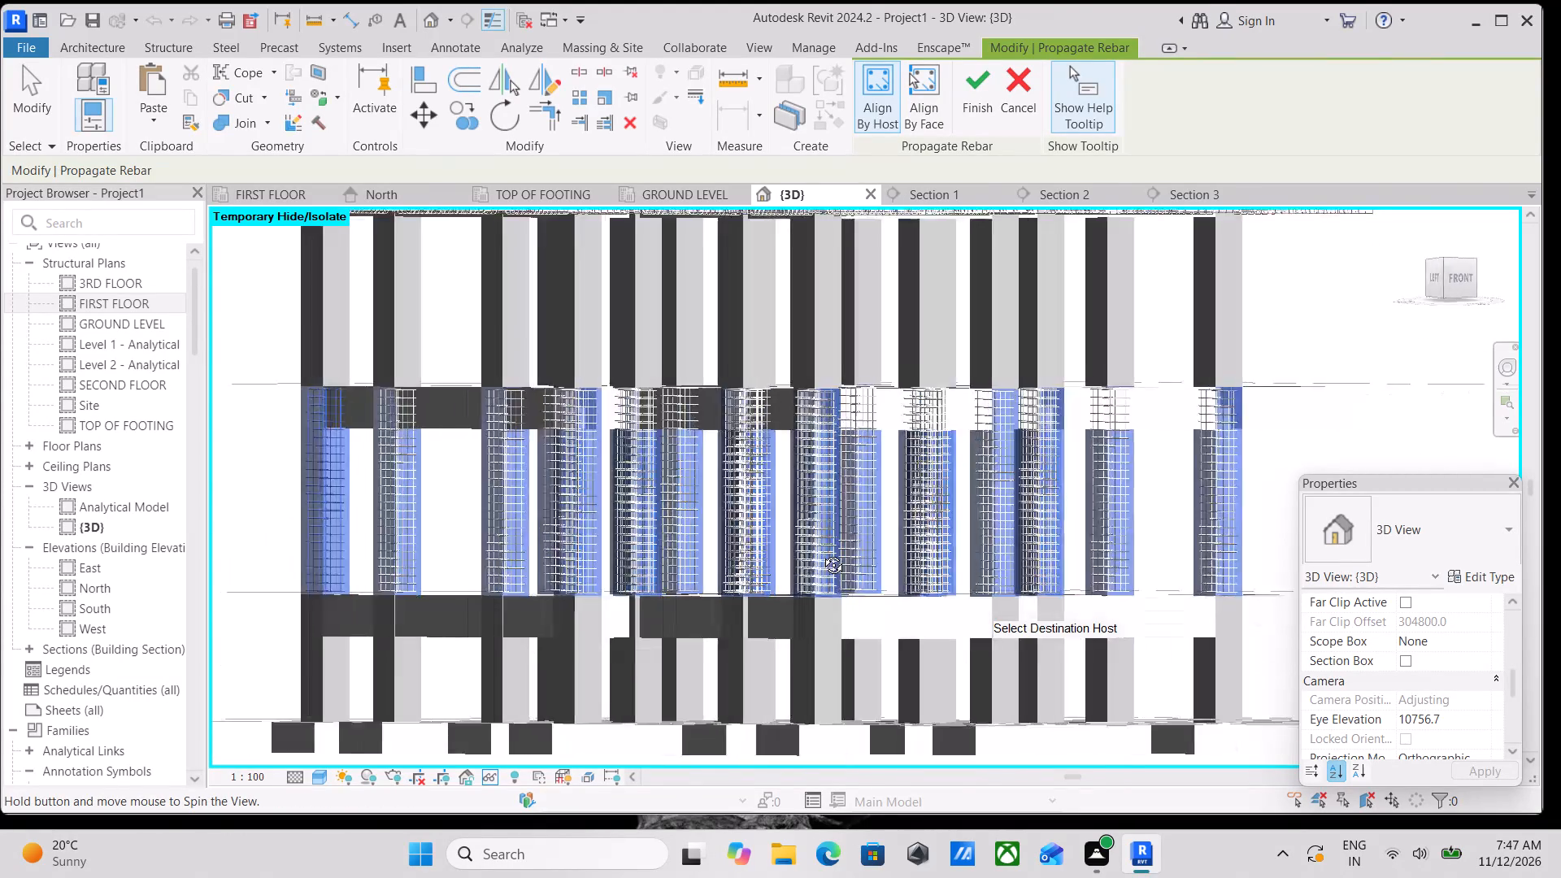
{"action": "middle_click_drag", "start_coordinate": [821, 553], "coordinate": [673, 559], "text": "shift"}
{"action": "middle_click_drag", "start_coordinate": [902, 523], "coordinate": [1115, 697], "text": "shift"}
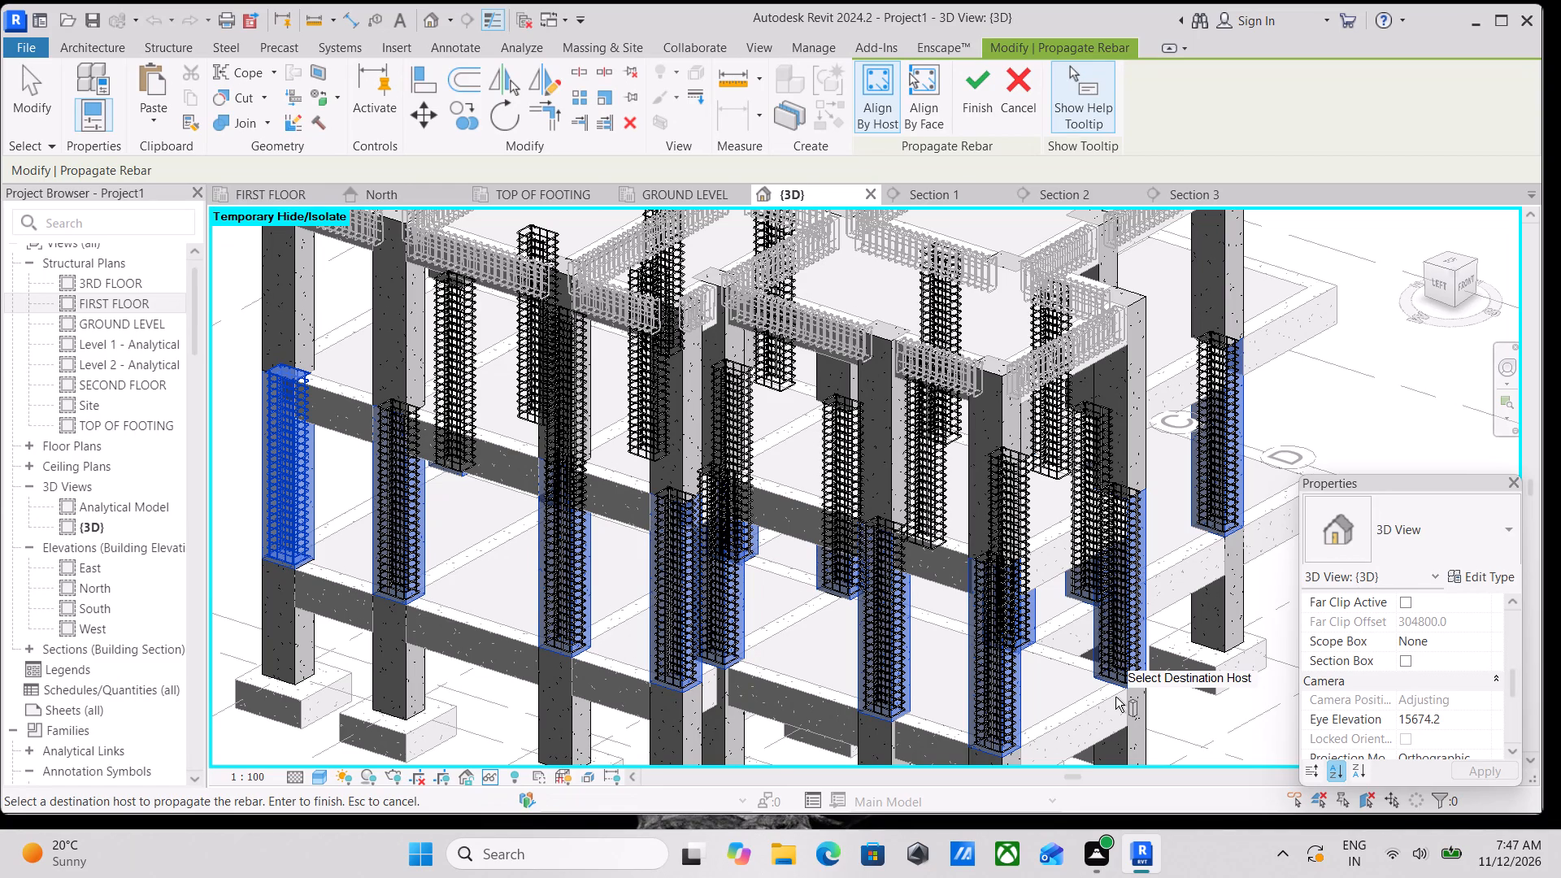
Add the upper-storey column at the front projection and the bare column nearest it as rebar destinations.
{"action": "scroll", "coordinate": [1080, 655], "scroll_direction": "down", "scroll_amount": 1}
{"action": "middle_click_drag", "start_coordinate": [1070, 645], "coordinate": [1101, 761]}
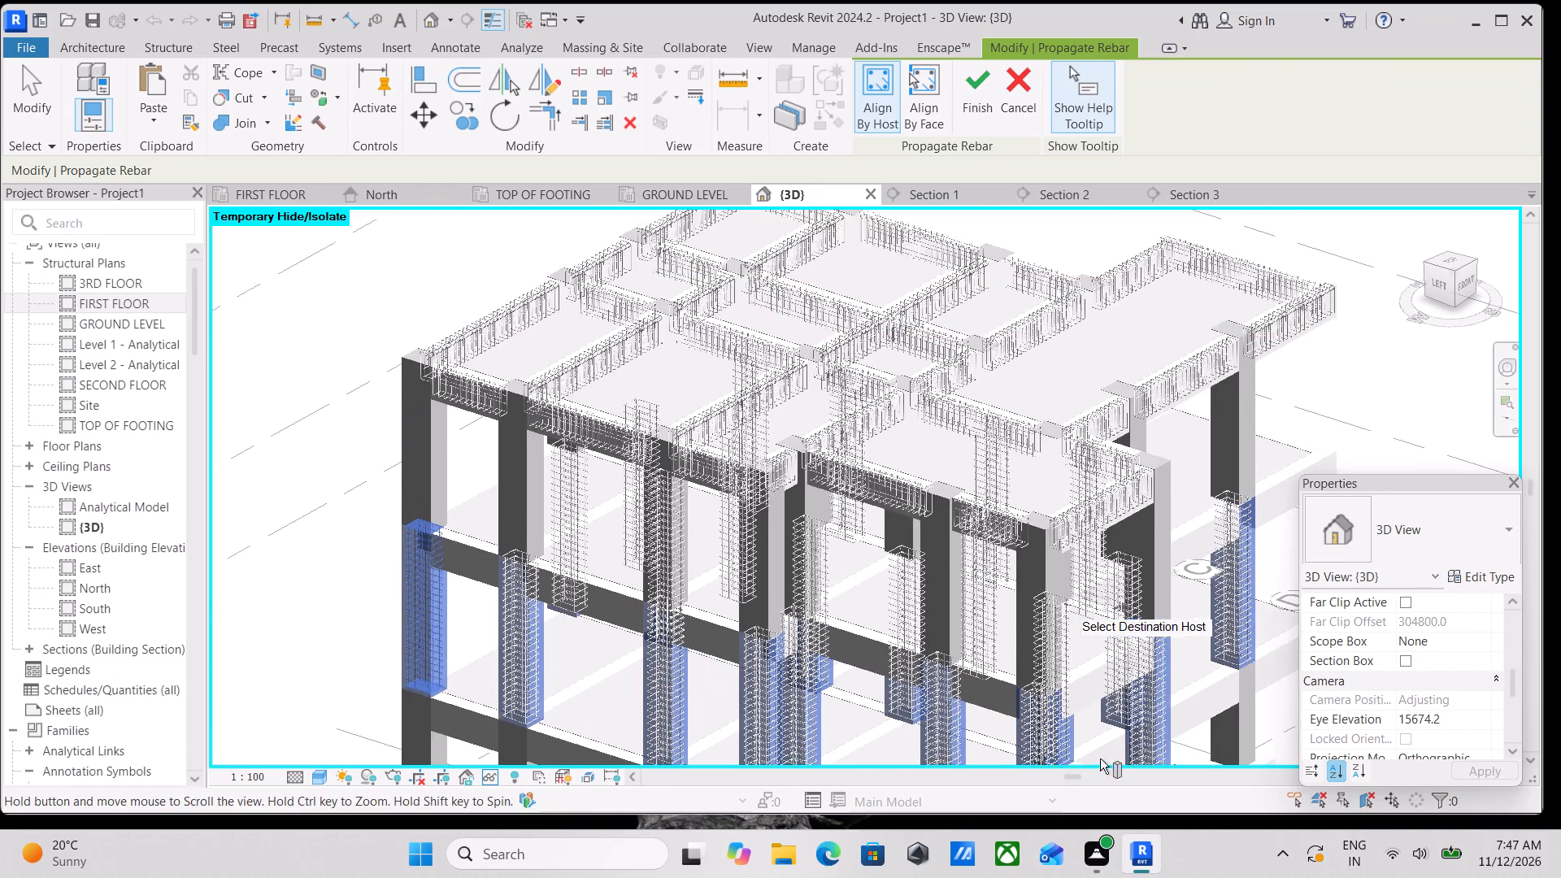
{"action": "scroll", "coordinate": [1101, 751], "scroll_direction": "up", "scroll_amount": 1}
{"action": "left_click", "coordinate": [1255, 393]}
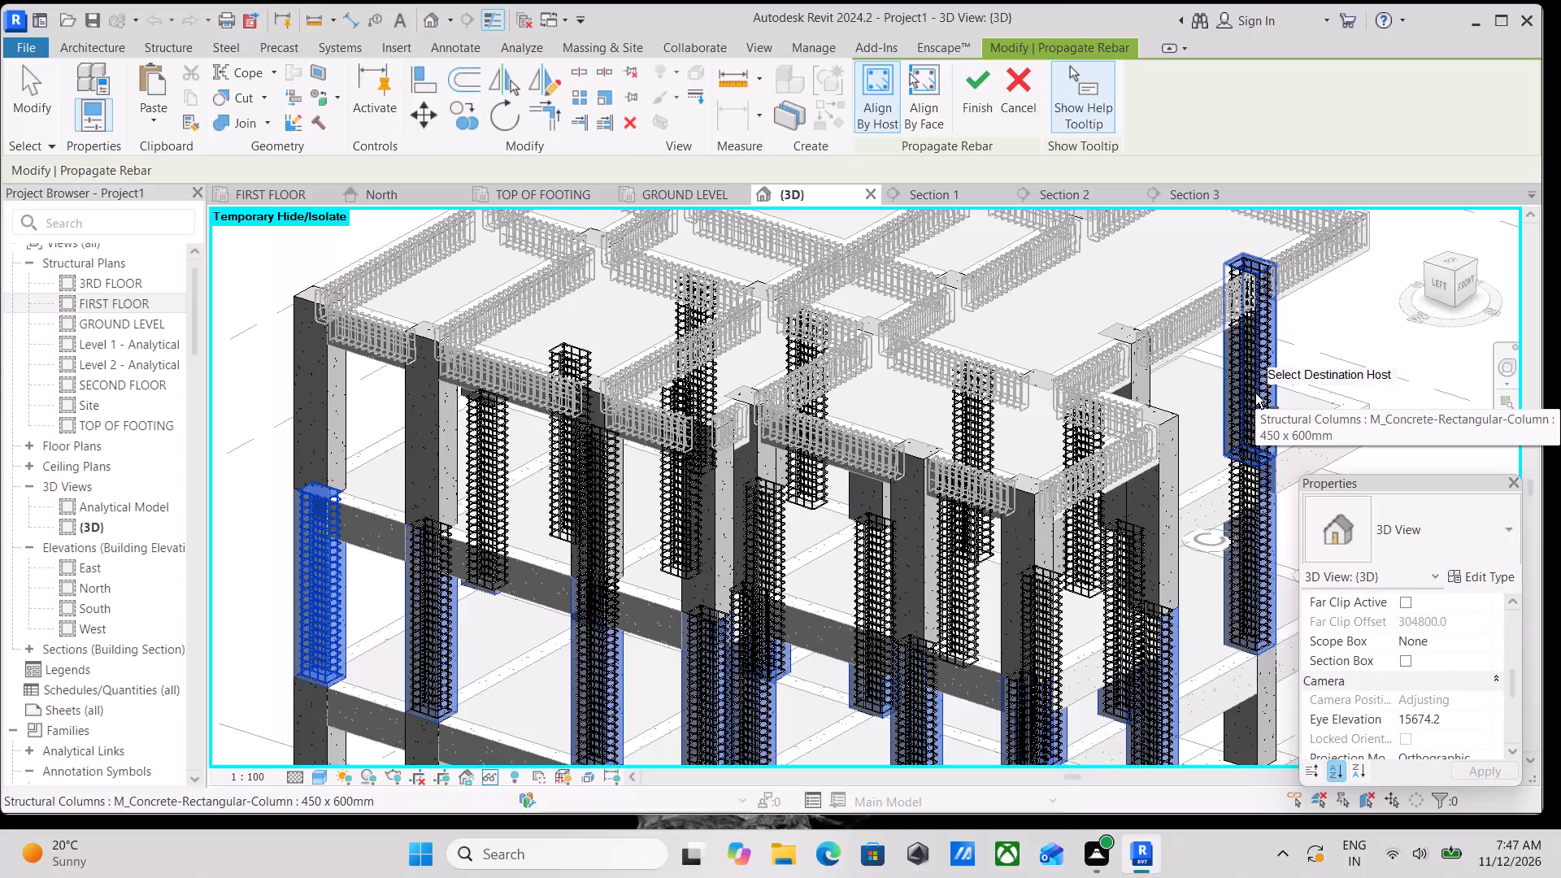
{"action": "scroll", "coordinate": [1161, 393], "scroll_direction": "up", "scroll_amount": 1}
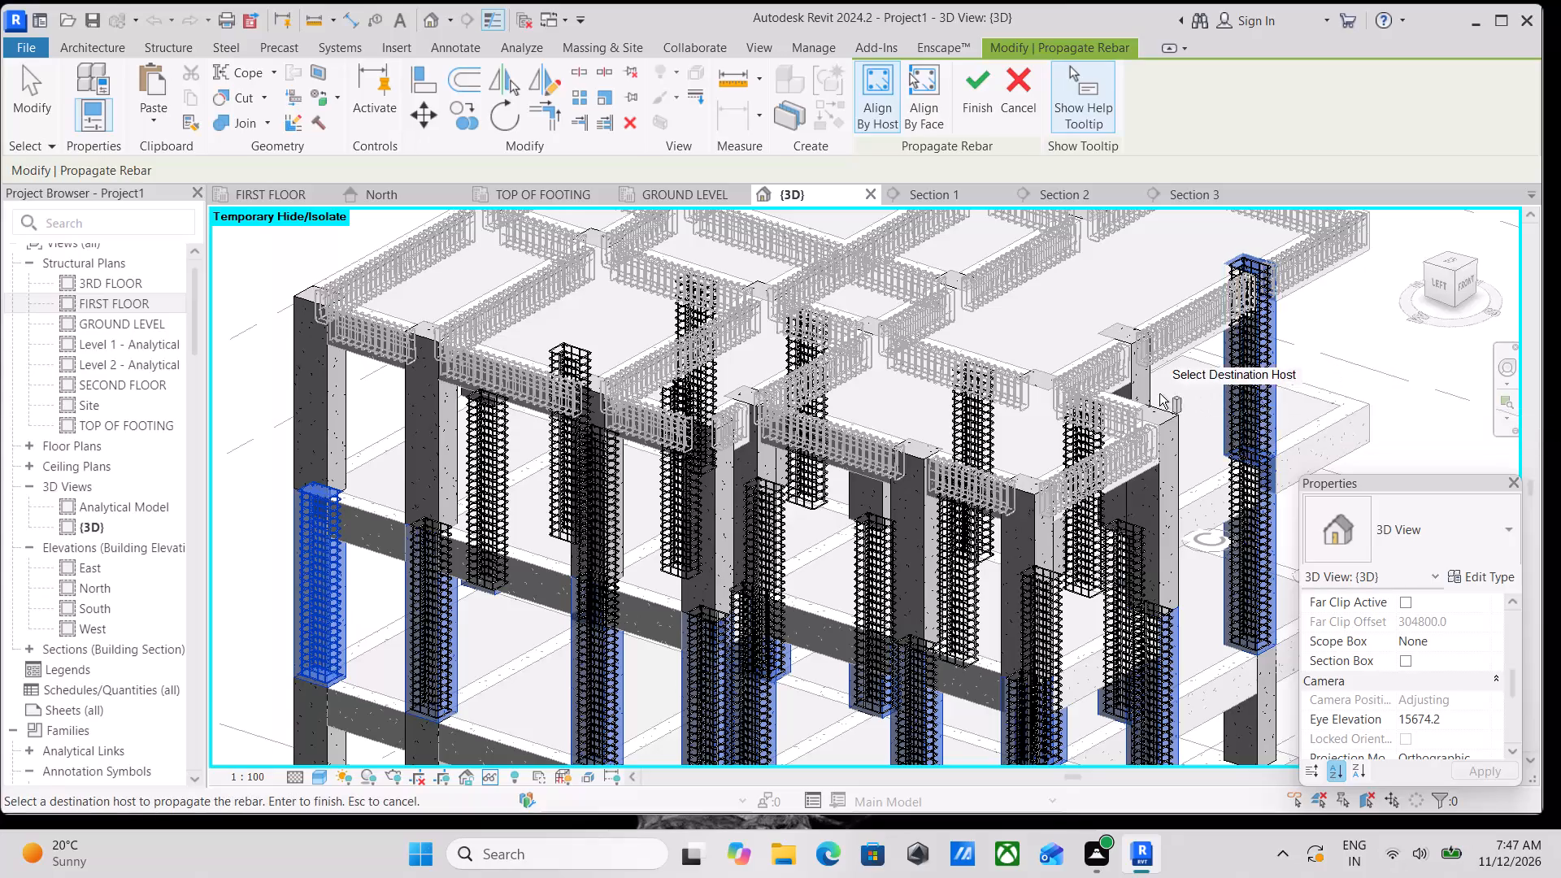
{"action": "scroll", "coordinate": [1159, 393], "scroll_direction": "up", "scroll_amount": 1}
{"action": "left_click", "coordinate": [1166, 441]}
{"action": "scroll", "coordinate": [1139, 504], "scroll_direction": "down", "scroll_amount": 1}
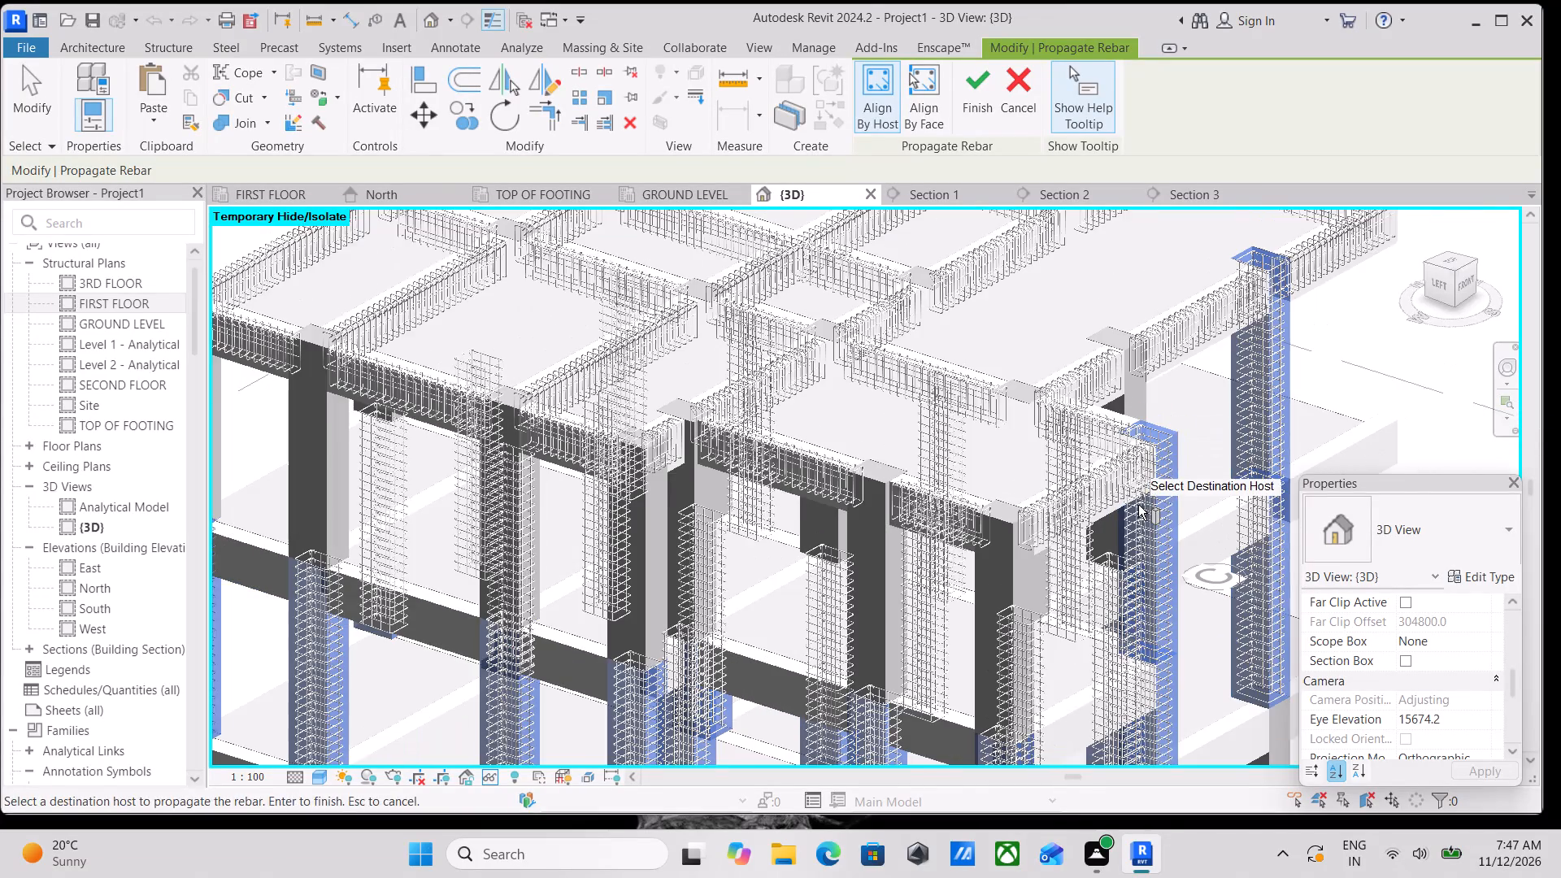
Add three more upper-storey columns along the left face, working from the front end towards the back, as rebar destinations.
{"action": "middle_click_drag", "start_coordinate": [1138, 505], "coordinate": [1139, 490]}
{"action": "middle_click_drag", "start_coordinate": [1127, 501], "coordinate": [1285, 407], "text": "shift"}
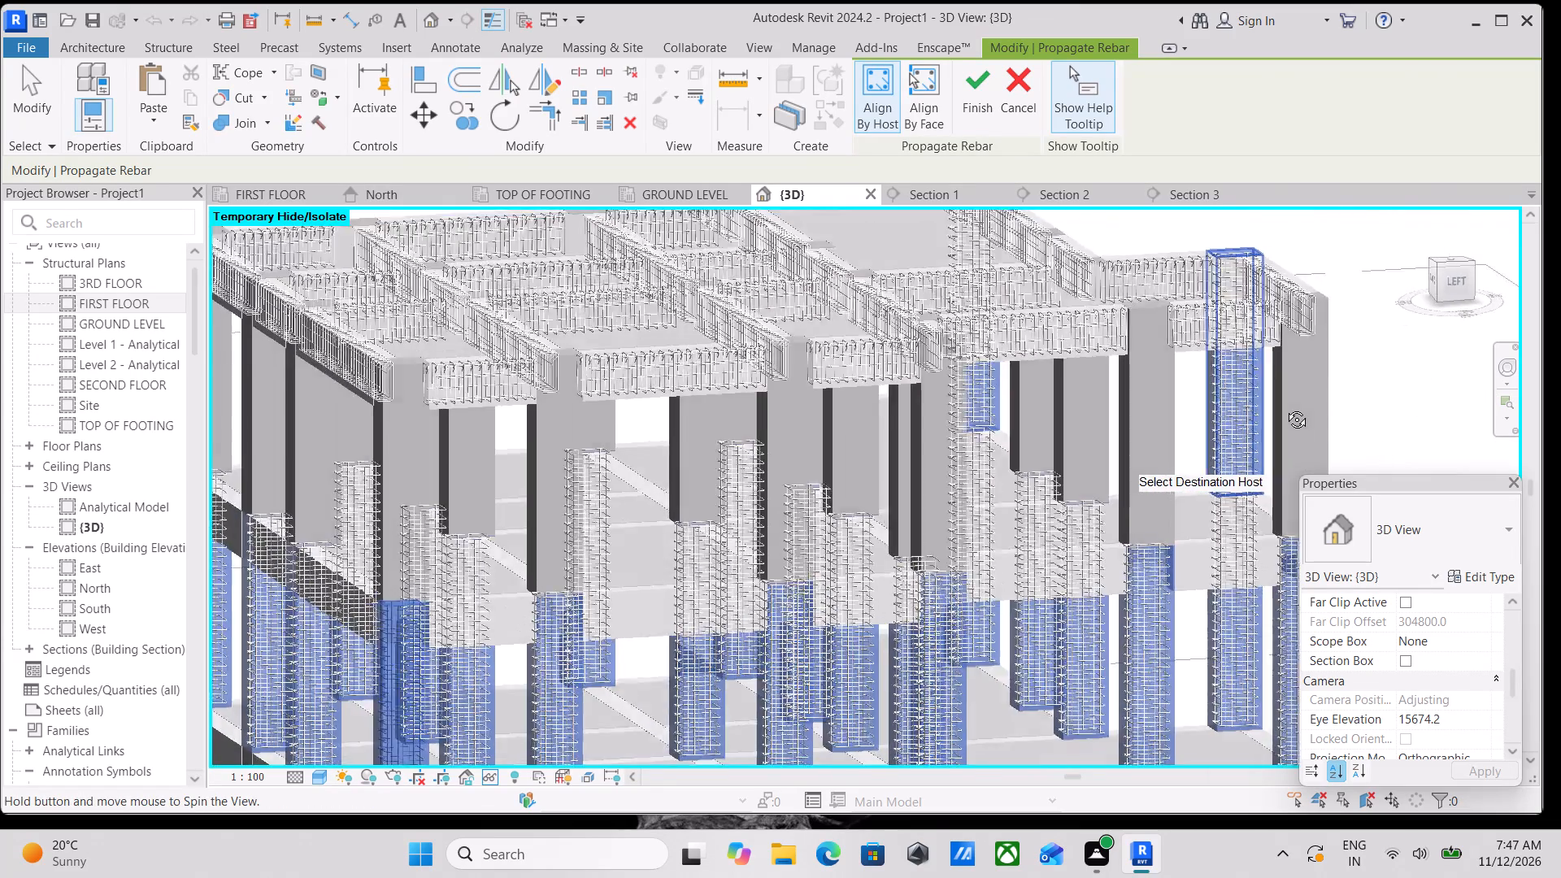
{"action": "middle_click_drag", "start_coordinate": [1285, 407], "coordinate": [1263, 398], "text": "shift"}
{"action": "left_click", "coordinate": [1303, 424]}
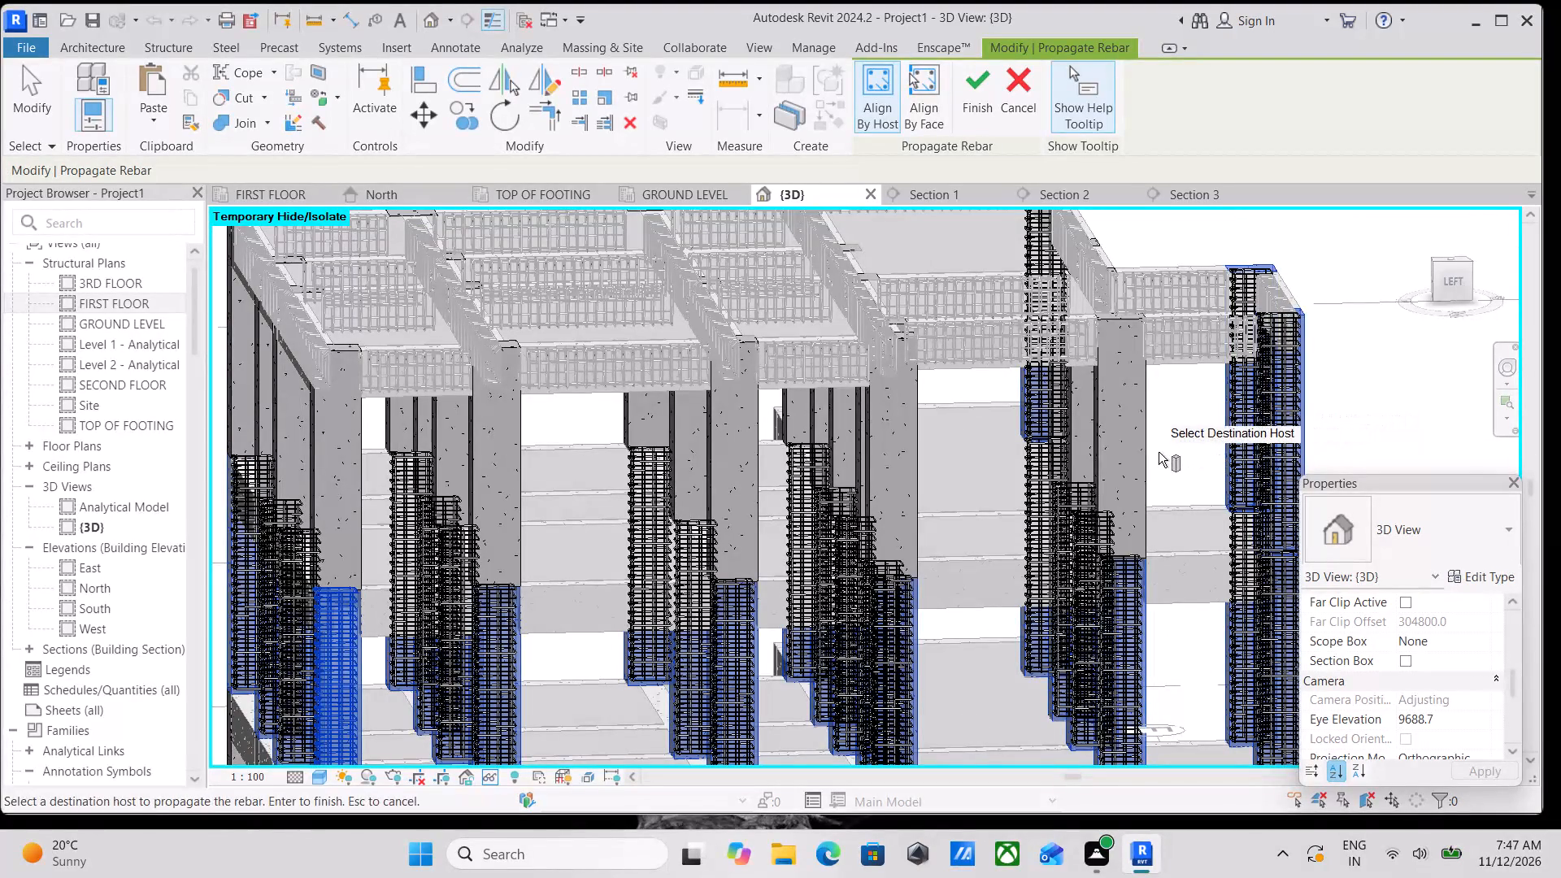
{"action": "left_click", "coordinate": [1144, 449]}
{"action": "left_click", "coordinate": [911, 470]}
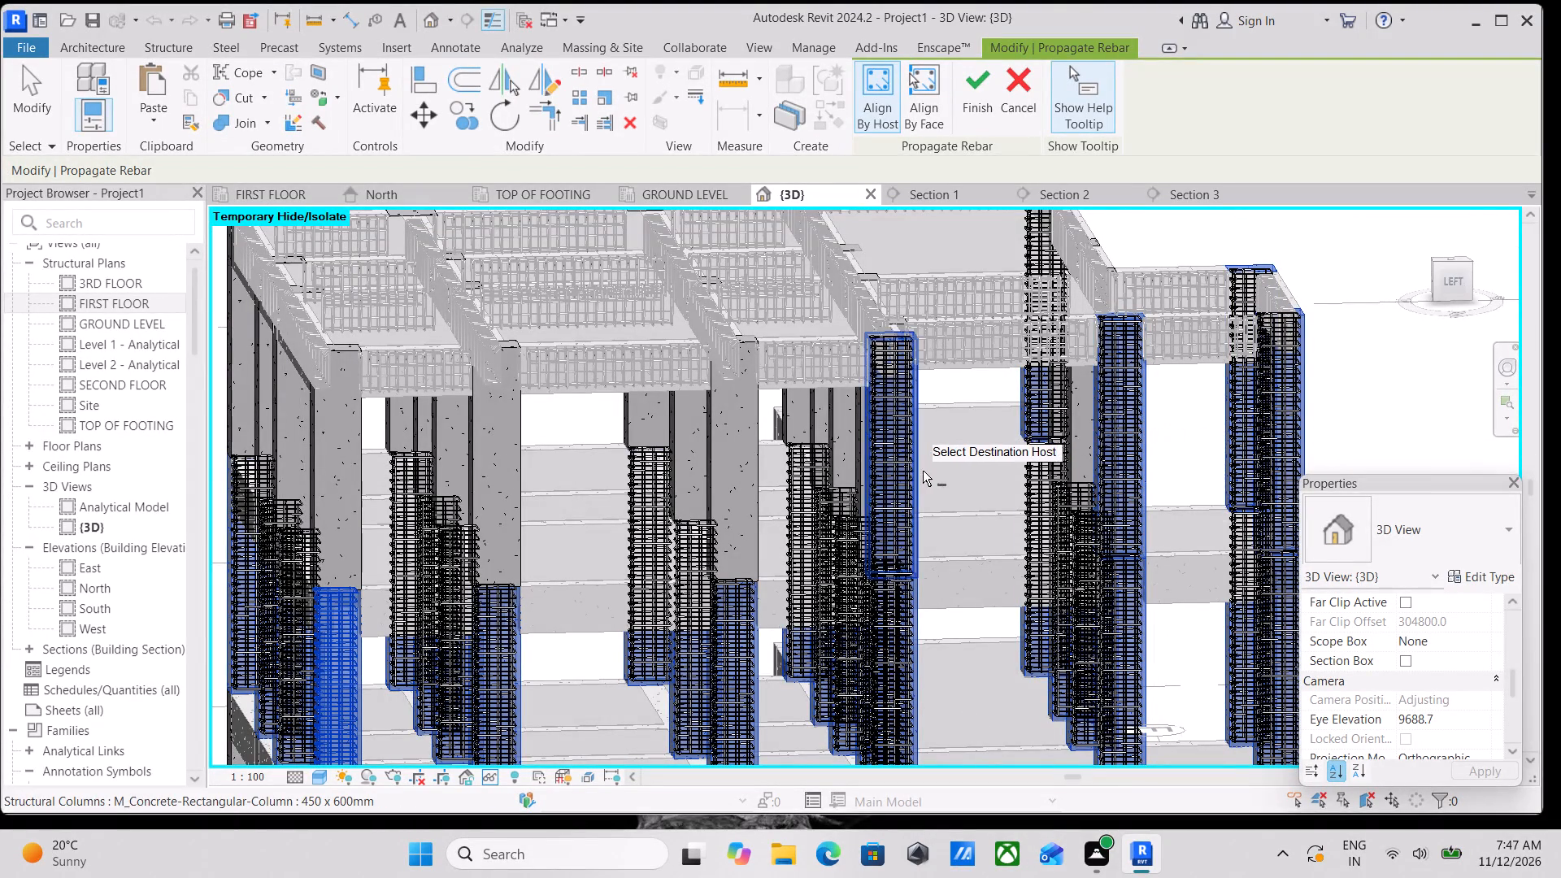
Add the upper-storey interior column behind the newly added left-face columns as a rebar destination.
{"action": "middle_click_drag", "start_coordinate": [923, 471], "coordinate": [1091, 479], "text": "shift"}
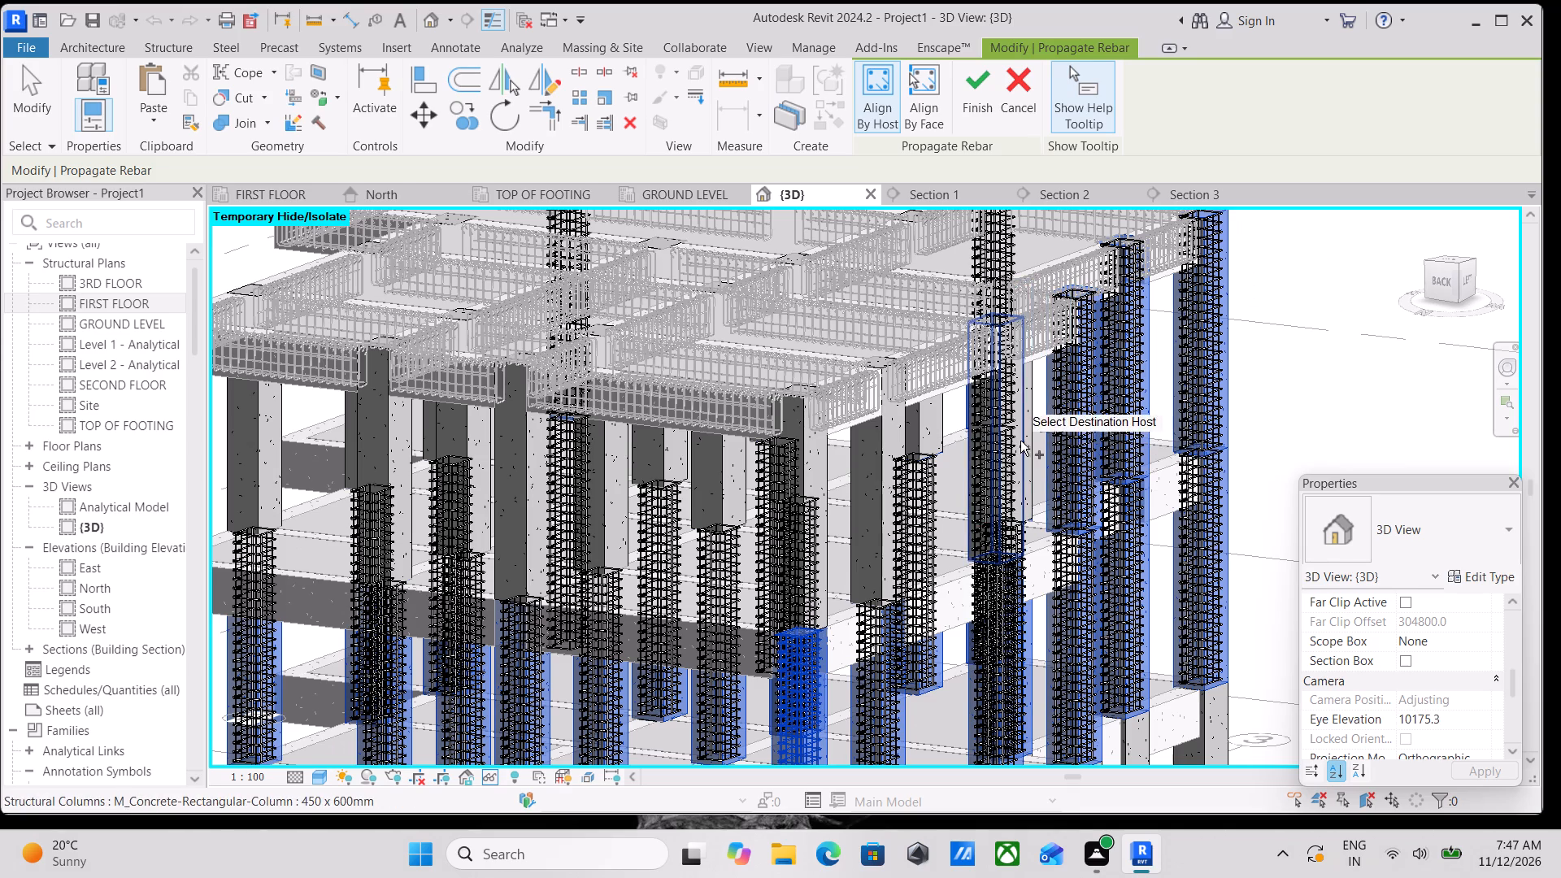
{"action": "left_click", "coordinate": [1029, 437]}
{"action": "middle_click_drag", "start_coordinate": [1030, 438], "coordinate": [993, 469], "text": "shift"}
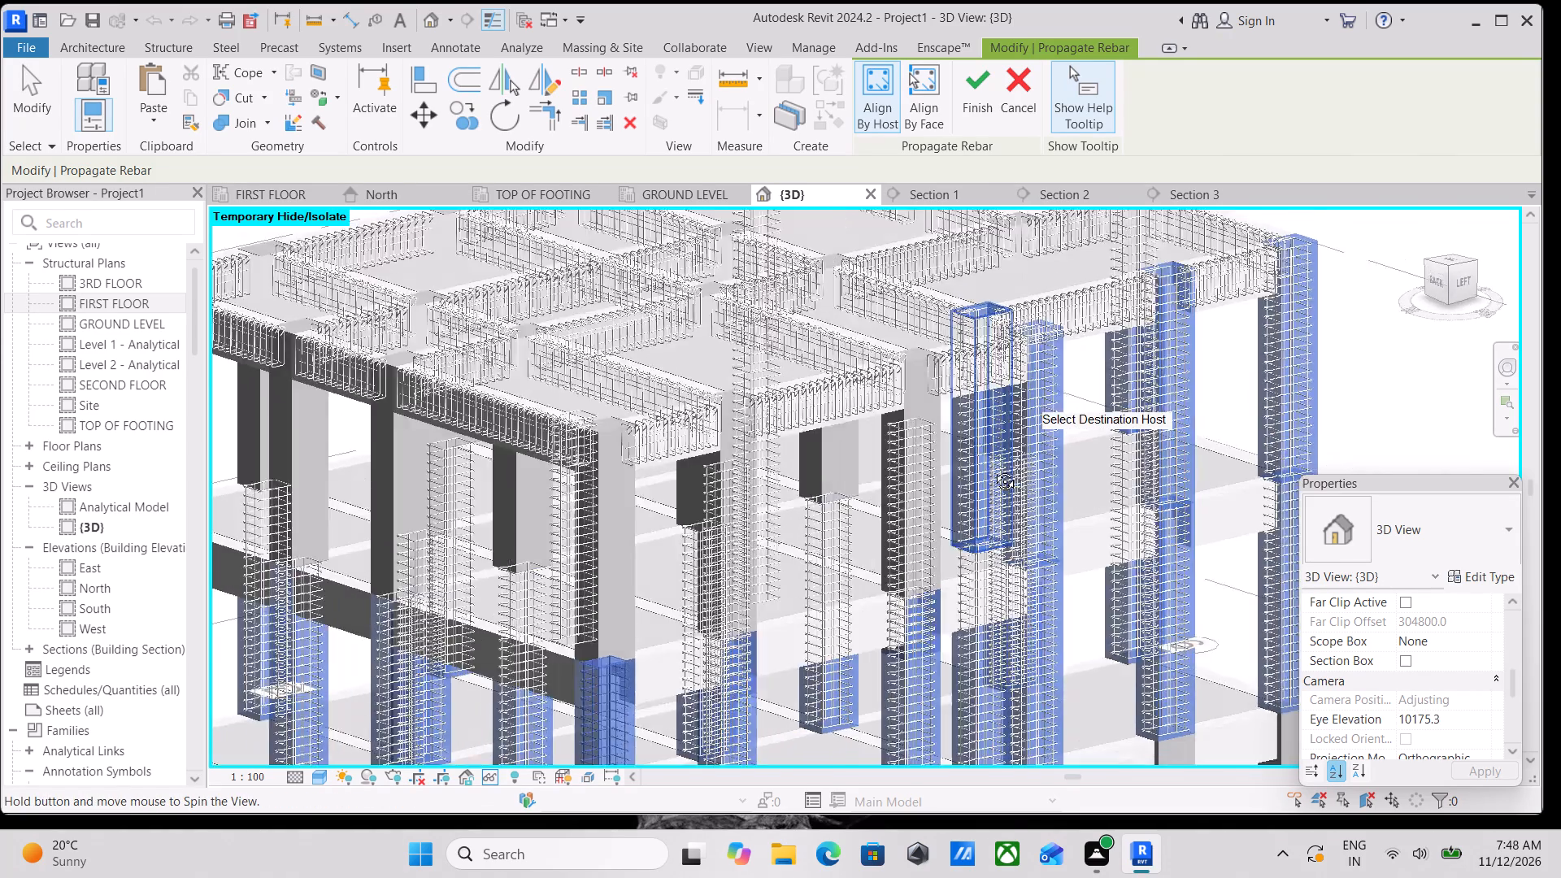
{"action": "middle_click_drag", "start_coordinate": [993, 469], "coordinate": [1043, 477], "text": "shift"}
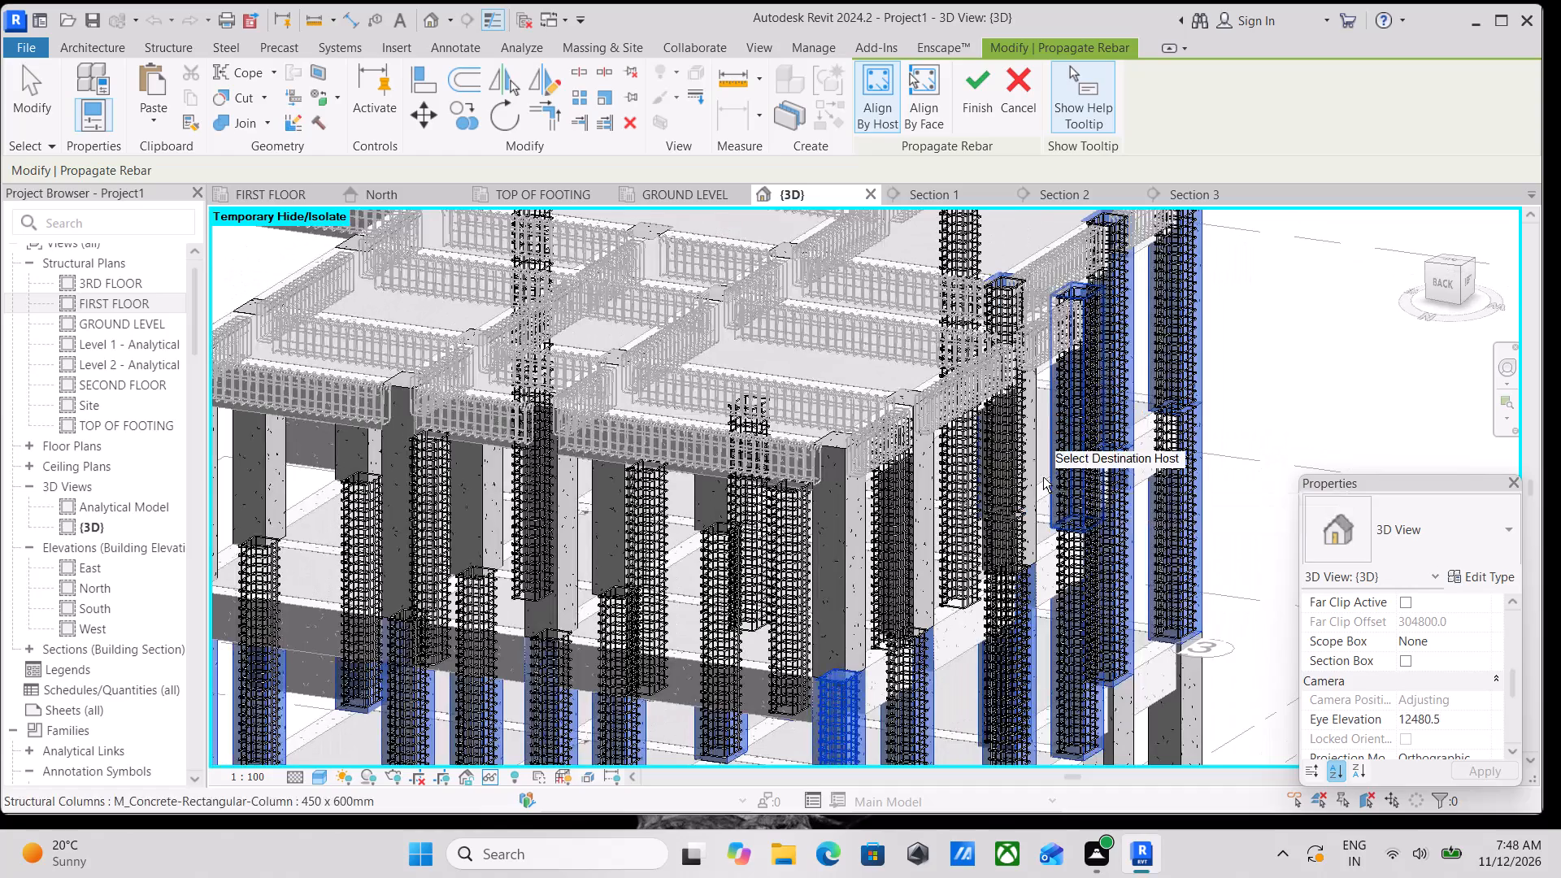
Add the upper-storey corner column directly above the source and the next two columns along the left face as destinations.
{"action": "scroll", "coordinate": [955, 494], "scroll_direction": "up", "scroll_amount": 2}
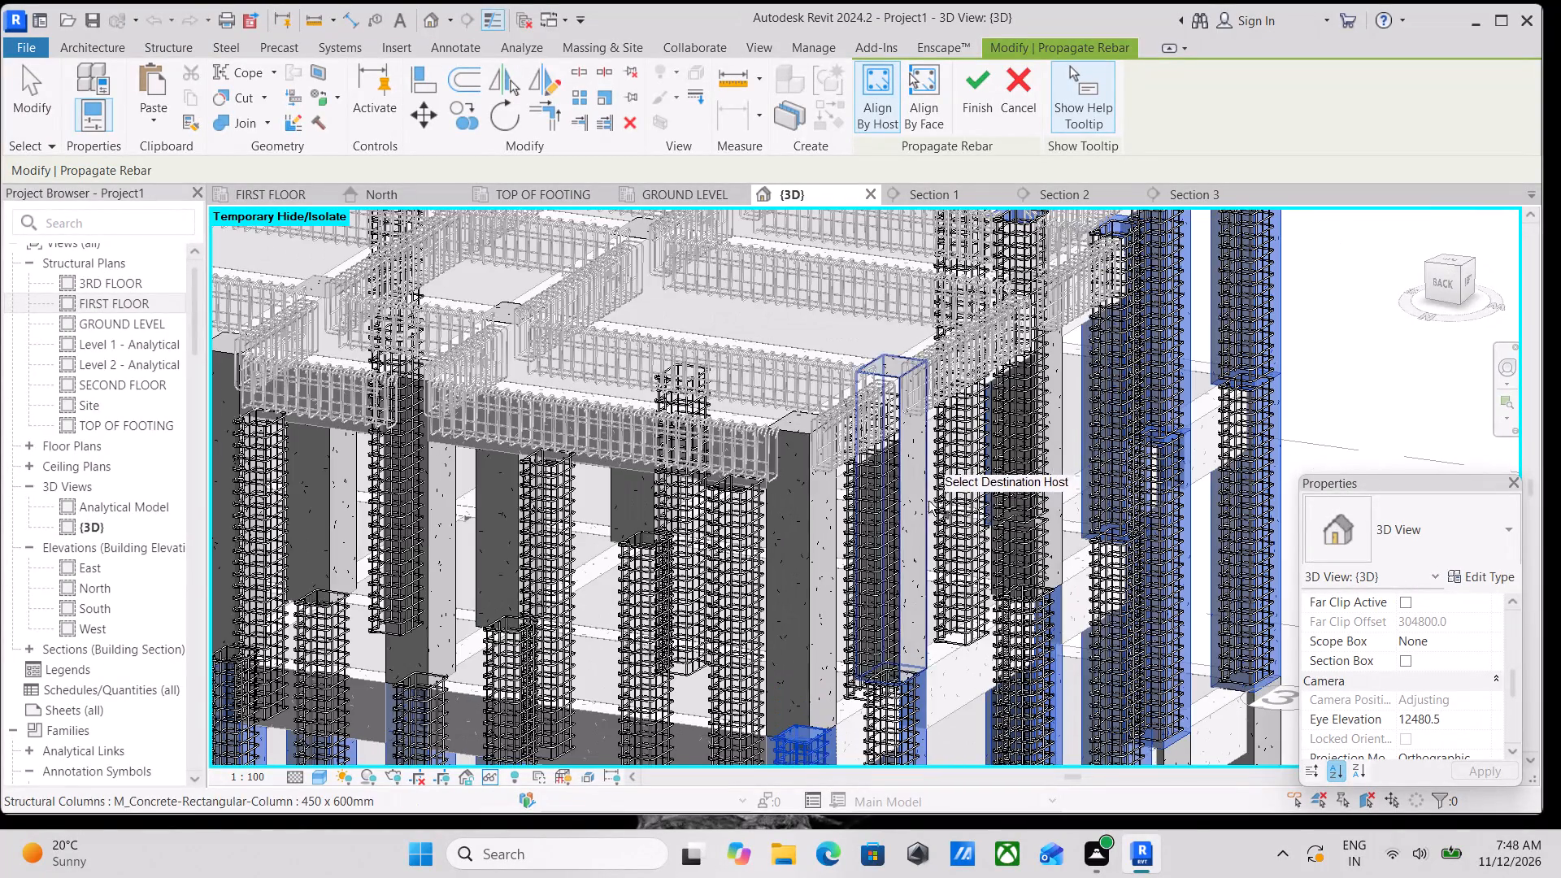
{"action": "middle_click_drag", "start_coordinate": [910, 503], "coordinate": [1159, 421]}
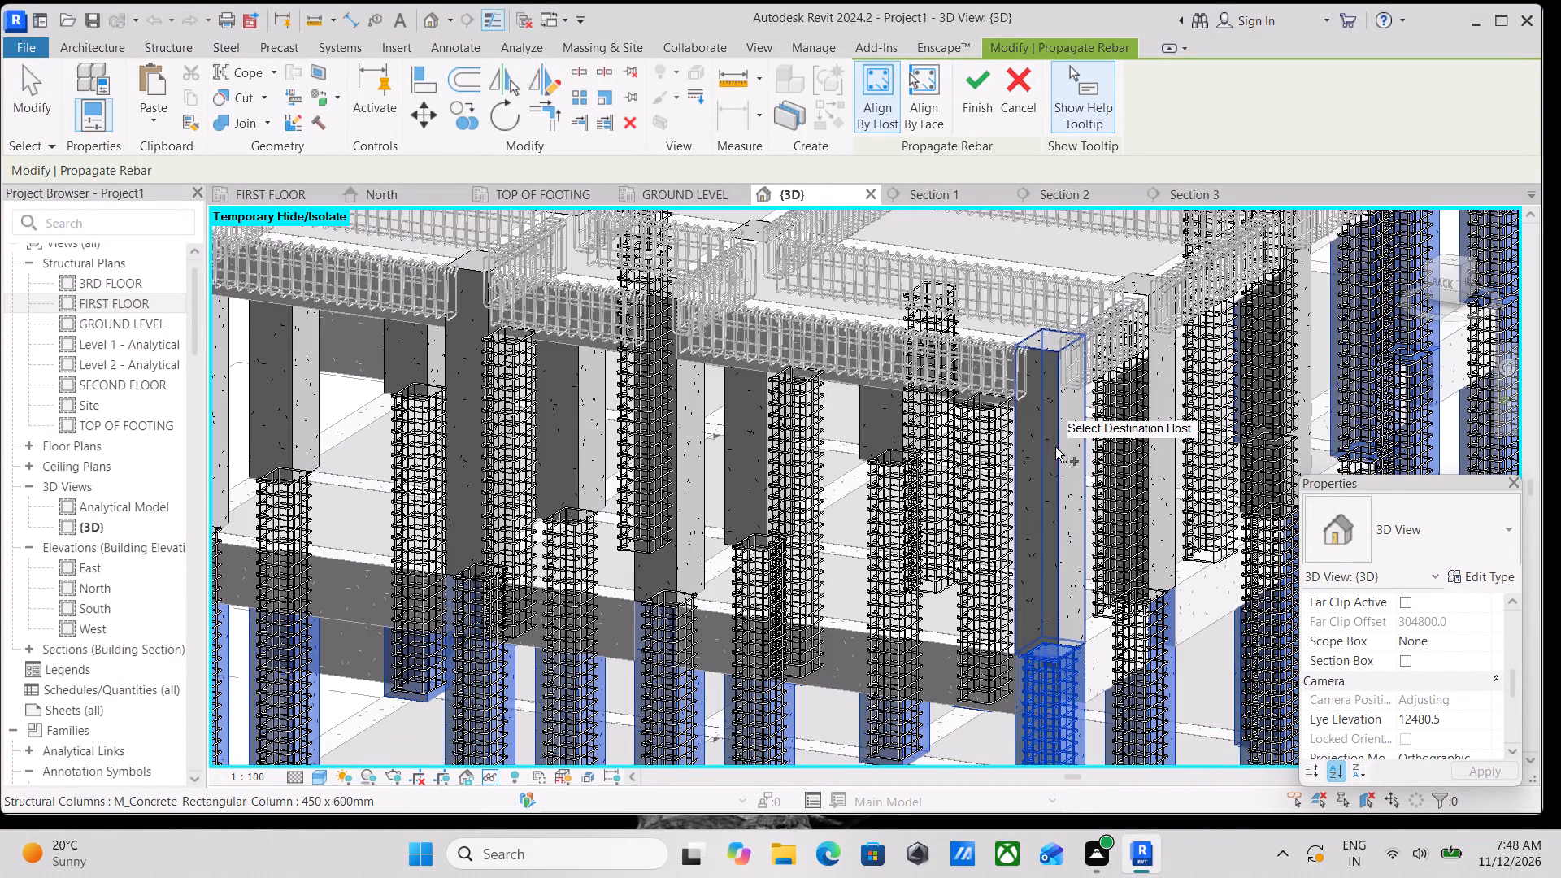
{"action": "left_click", "coordinate": [1055, 447]}
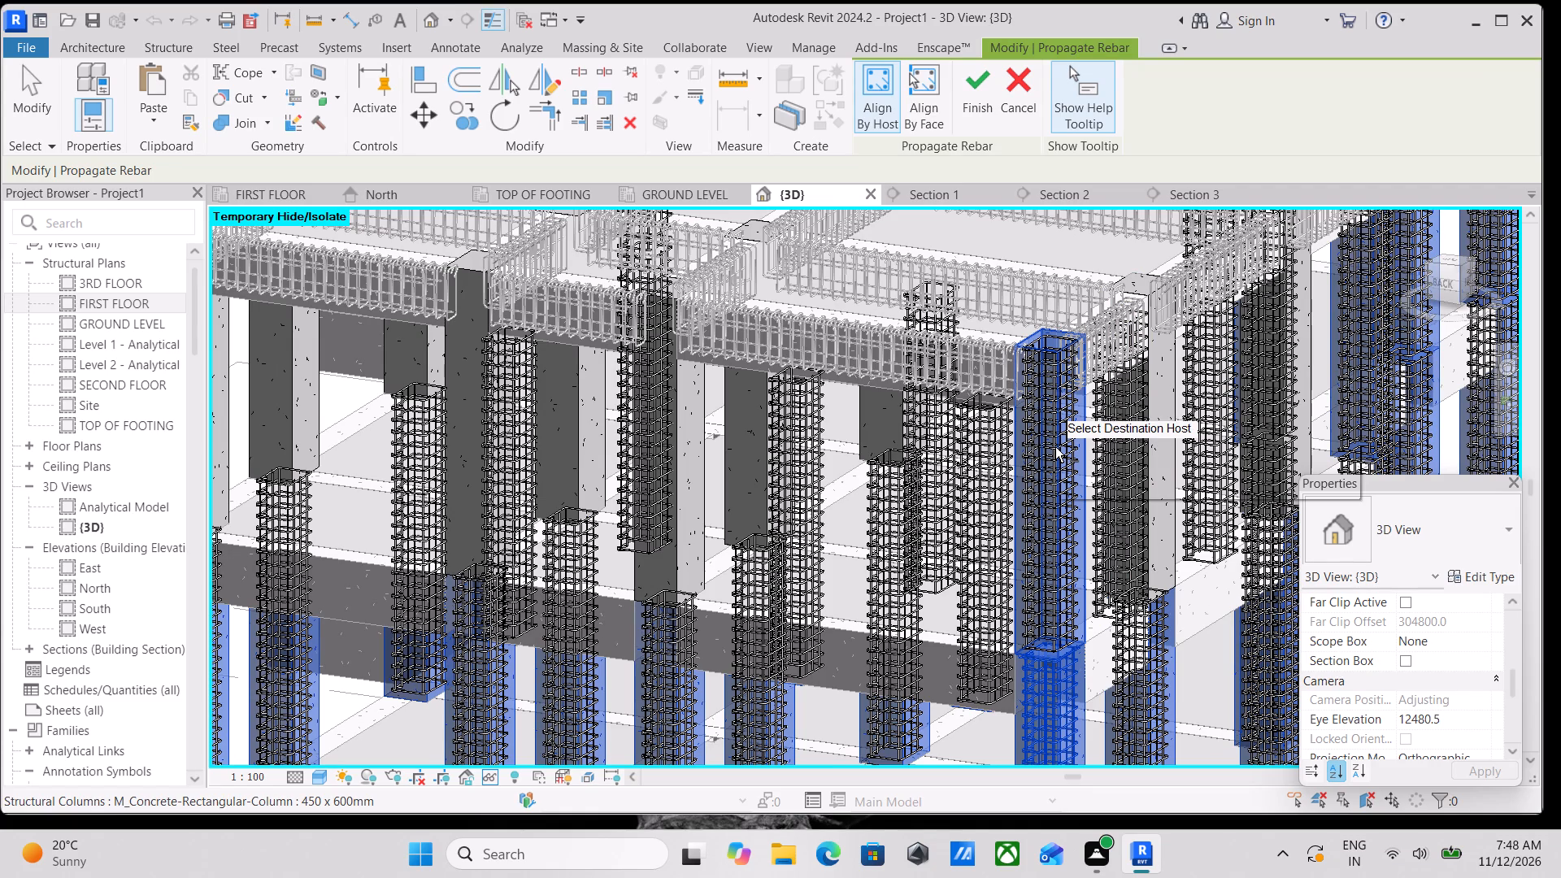
{"action": "middle_click_drag", "start_coordinate": [1055, 447], "coordinate": [1067, 455], "text": "shift"}
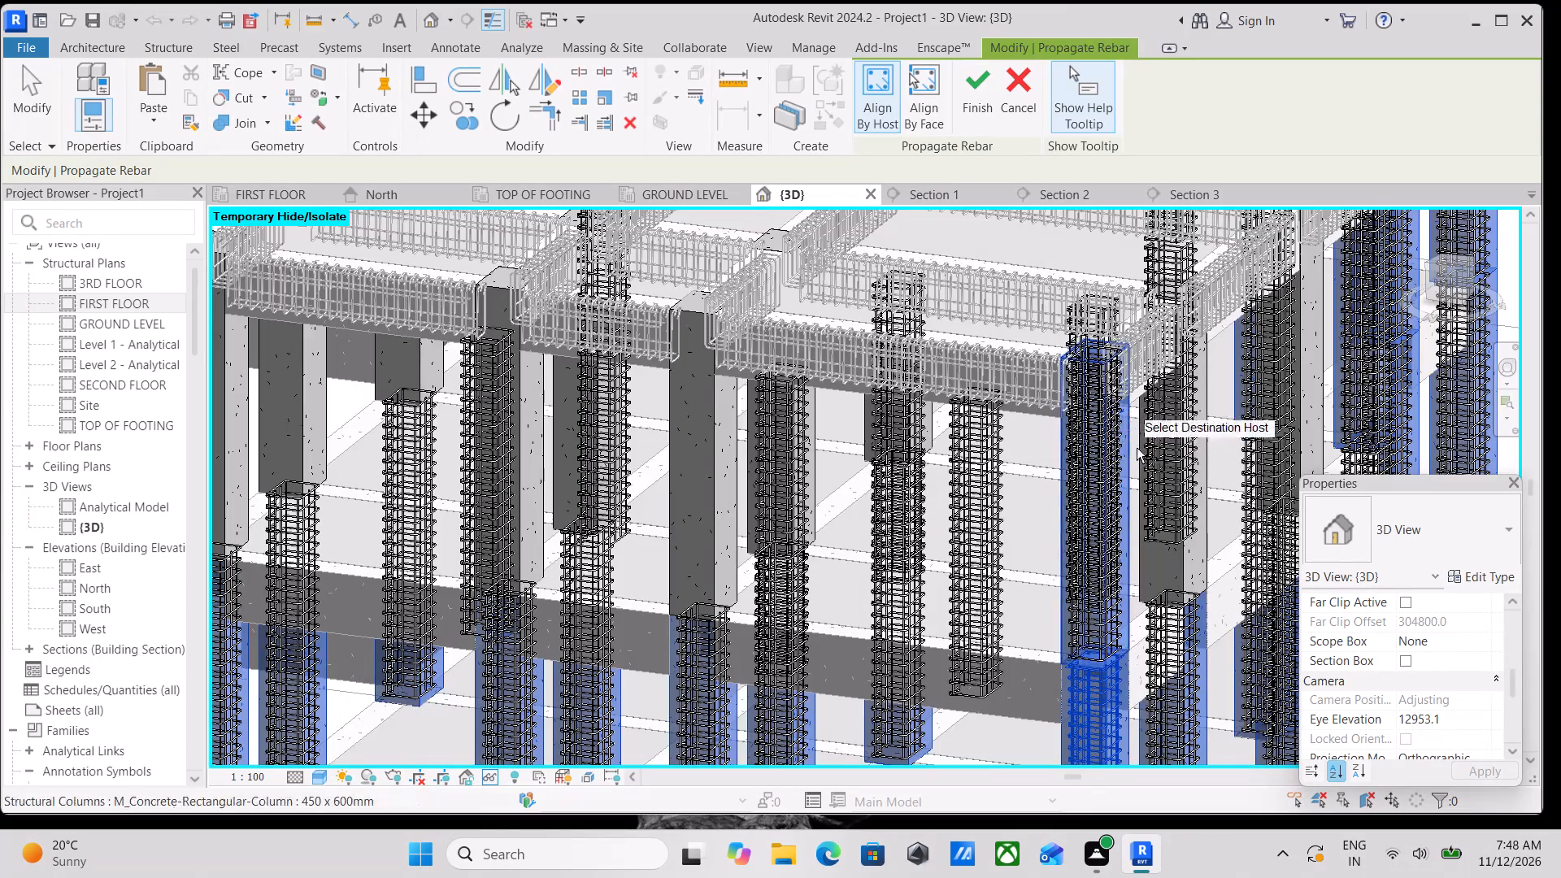
{"action": "middle_click_drag", "start_coordinate": [1164, 488], "coordinate": [1054, 469], "text": "shift"}
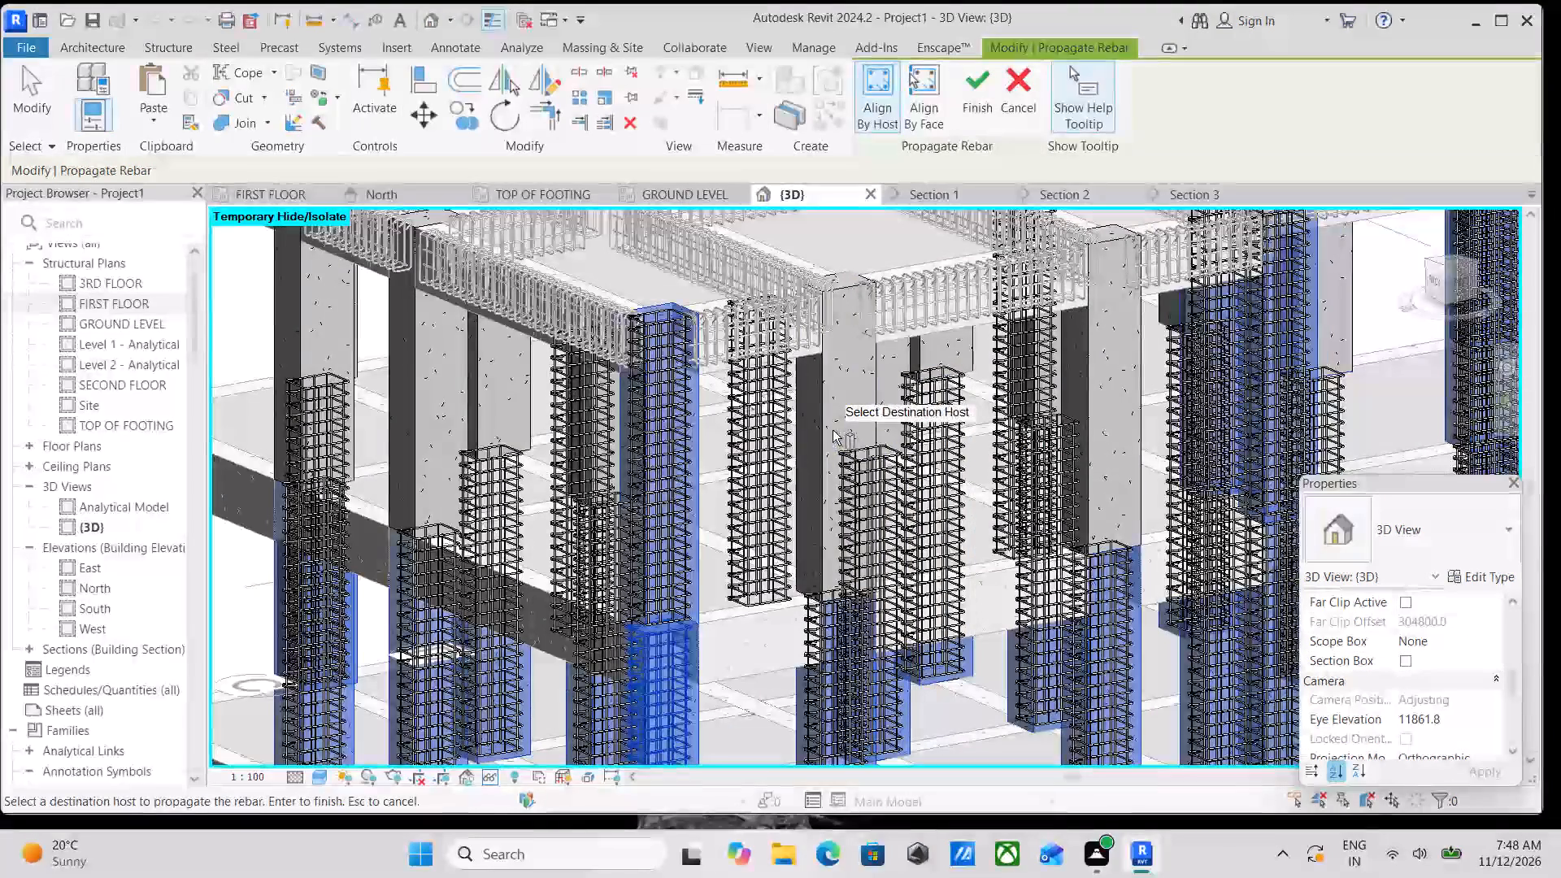
{"action": "left_click", "coordinate": [825, 424]}
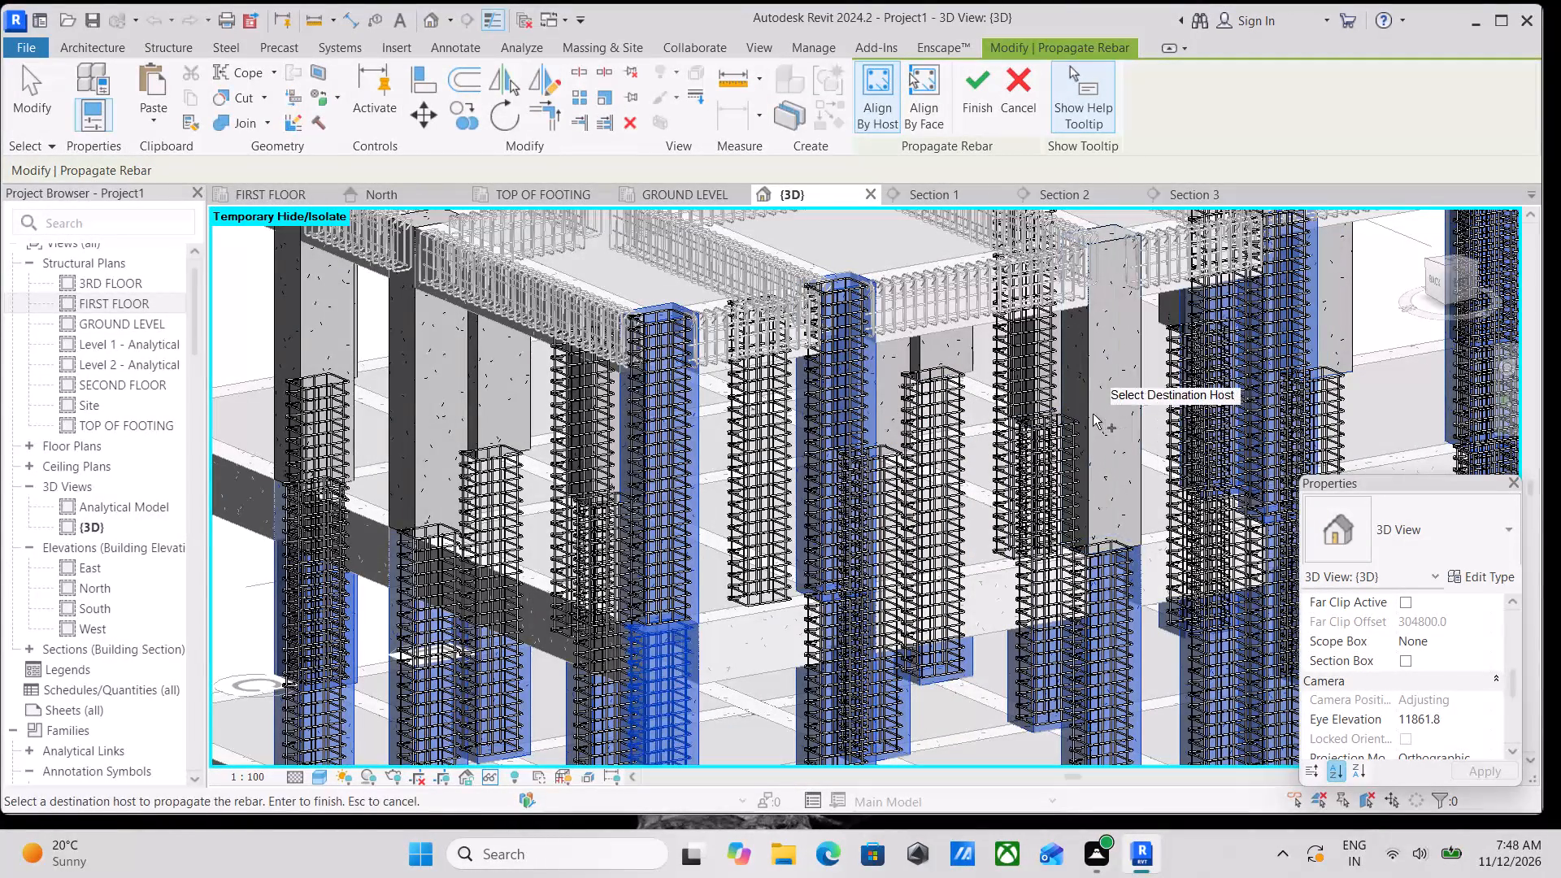
{"action": "left_click", "coordinate": [1084, 414]}
Add an upper-storey interior column and a column on the right face as rebar destinations.
{"action": "middle_click_drag", "start_coordinate": [1084, 414], "coordinate": [1341, 437]}
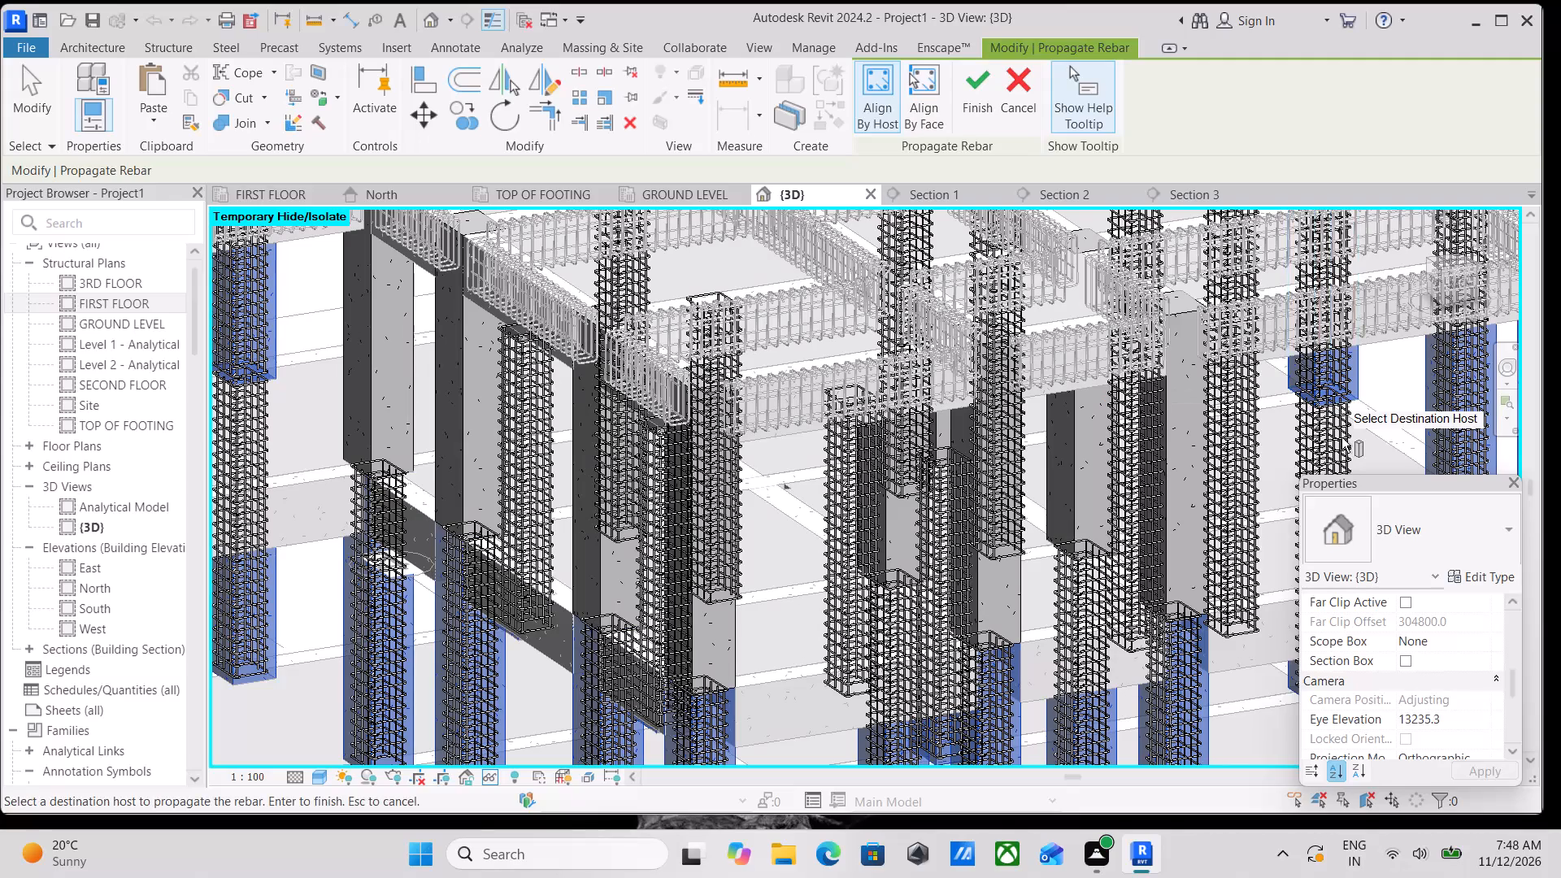
{"action": "middle_click_drag", "start_coordinate": [1190, 460], "coordinate": [1326, 420], "text": "shift"}
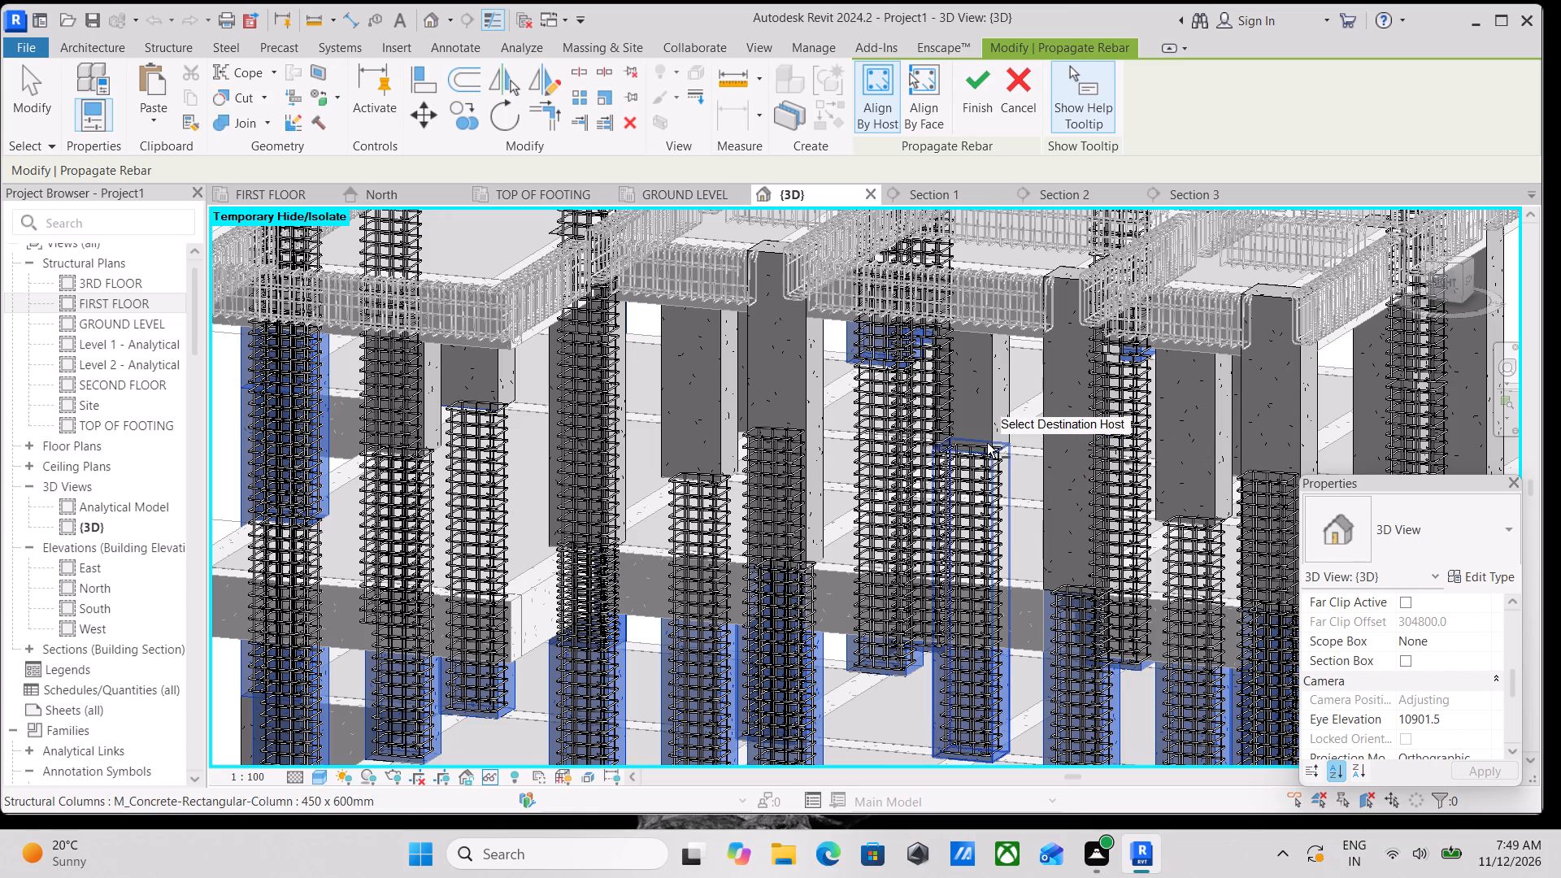
{"action": "scroll", "coordinate": [985, 444], "scroll_direction": "up", "scroll_amount": 2}
{"action": "middle_click_drag", "start_coordinate": [985, 444], "coordinate": [1011, 469]}
{"action": "left_click", "coordinate": [1015, 397]}
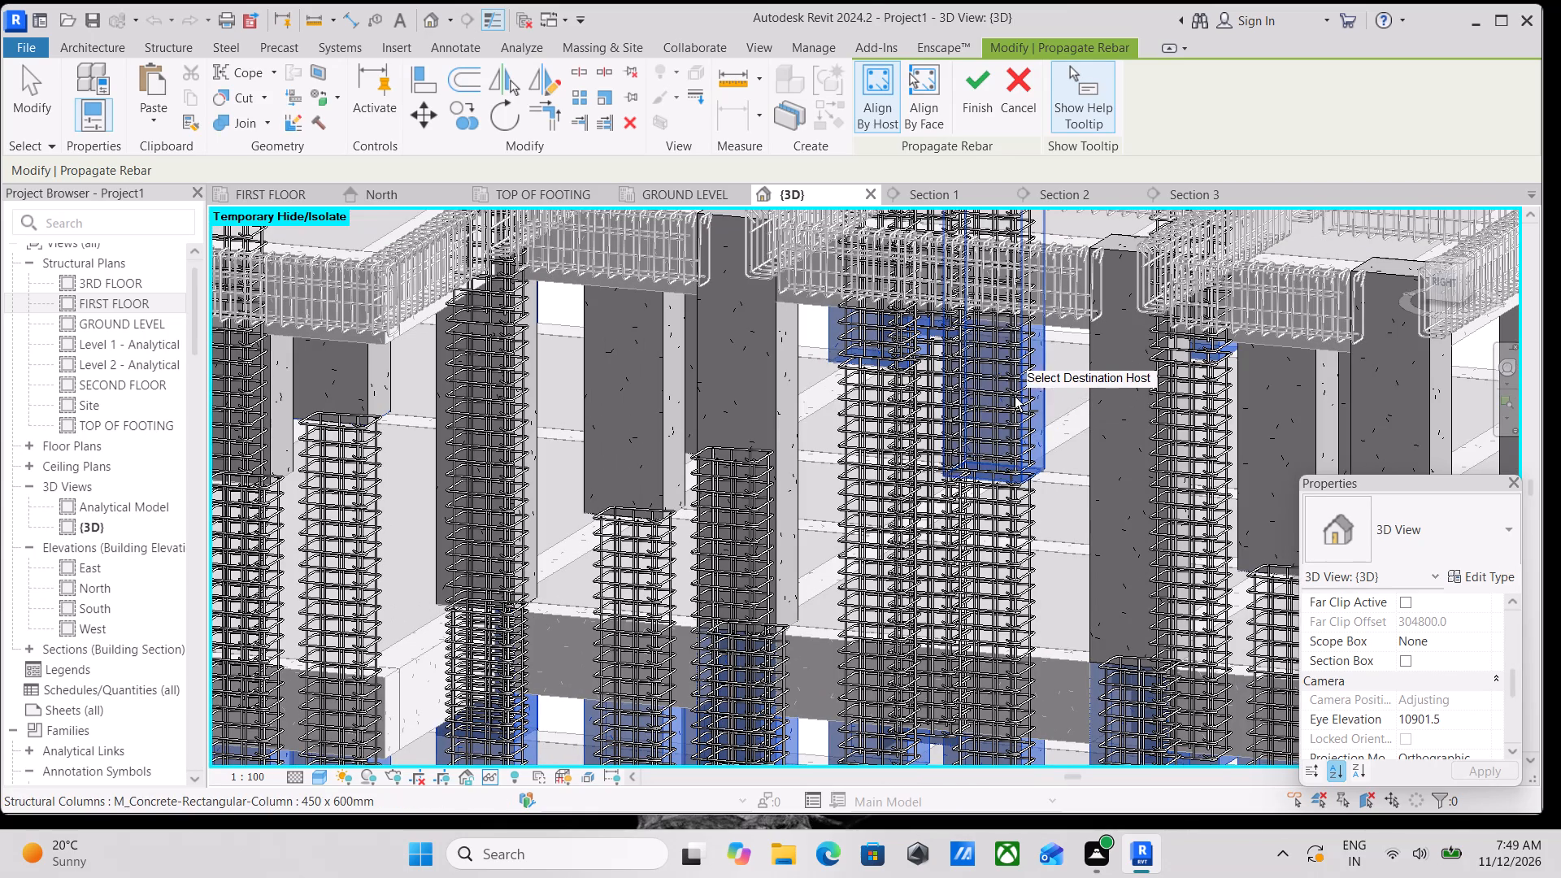
{"action": "scroll", "coordinate": [1372, 485], "scroll_direction": "down", "scroll_amount": 1}
{"action": "middle_click_drag", "start_coordinate": [1349, 469], "coordinate": [1167, 454]}
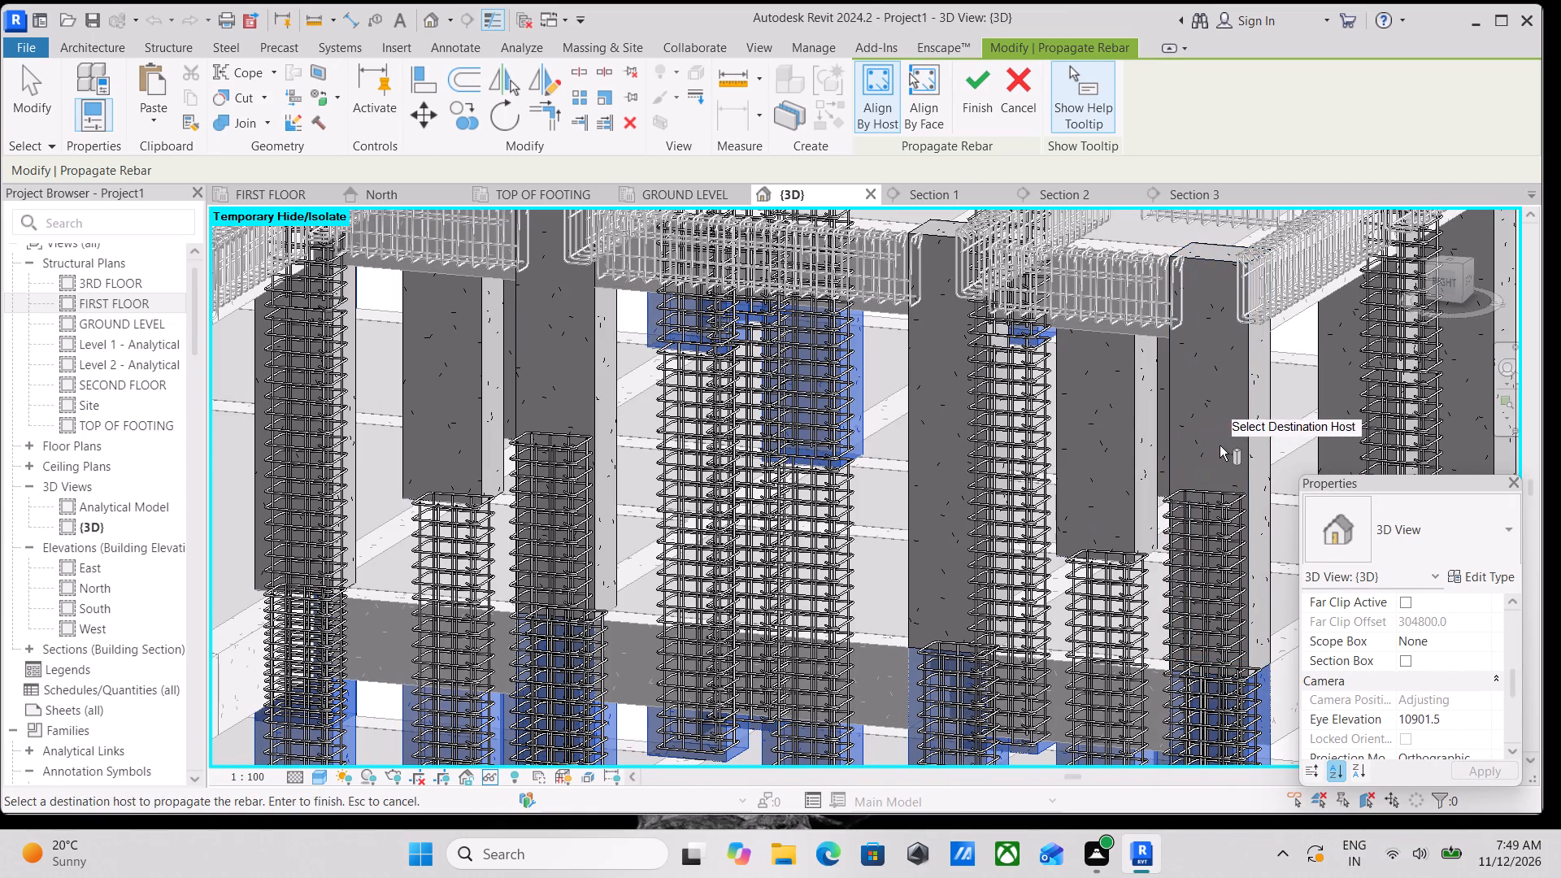
{"action": "left_click", "coordinate": [1242, 446]}
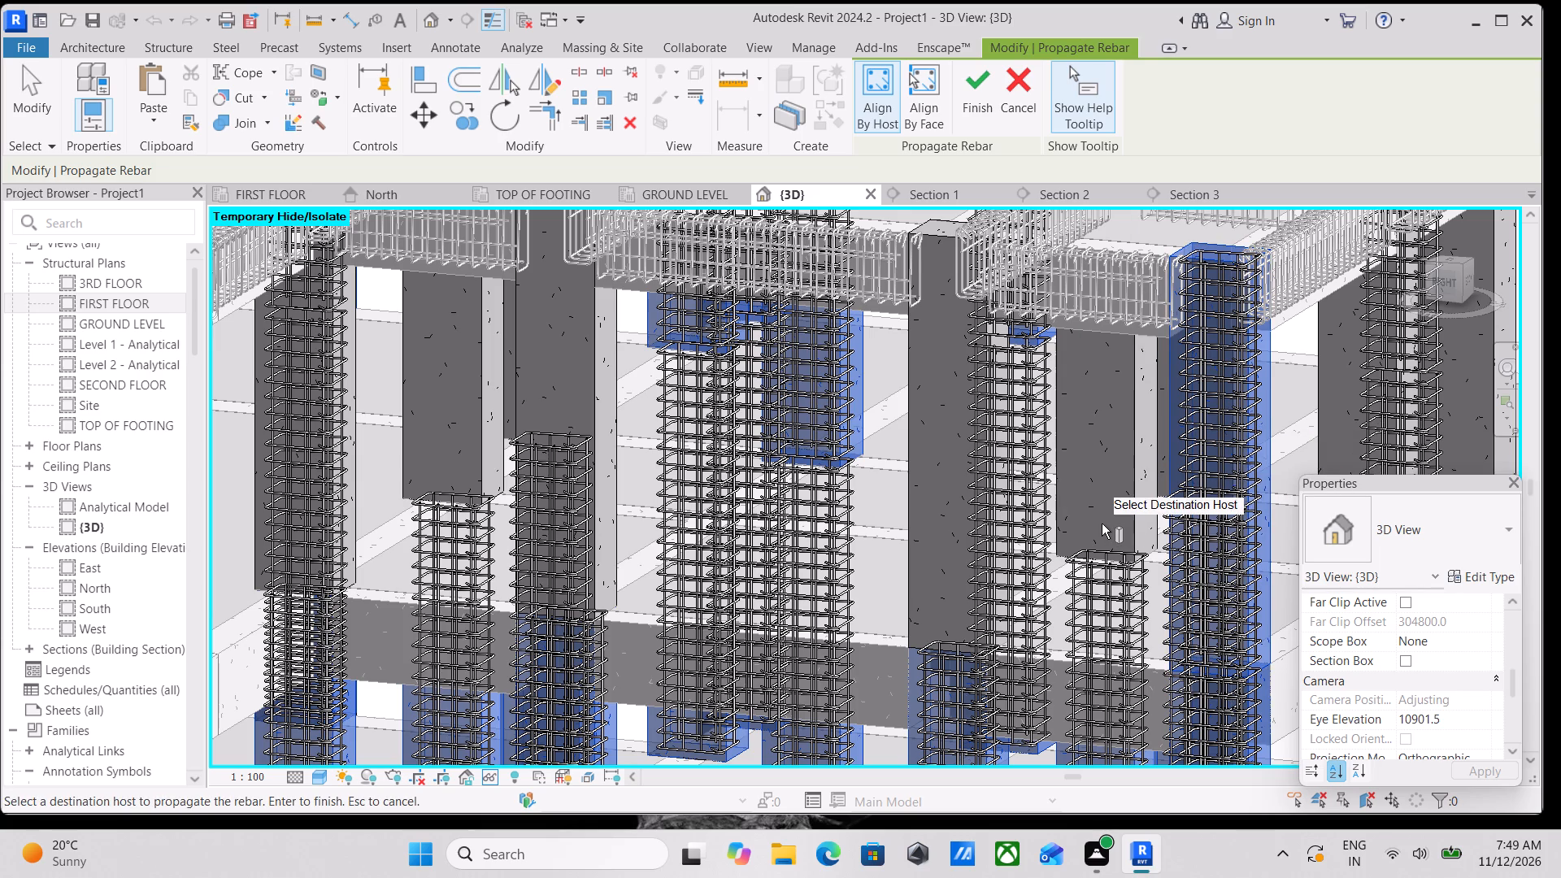
Add another upper-storey column on the right face and two bare columns standing behind it towards the front as destinations.
{"action": "scroll", "coordinate": [1090, 528], "scroll_direction": "down", "scroll_amount": 1}
{"action": "middle_click_drag", "start_coordinate": [1088, 529], "coordinate": [1368, 492]}
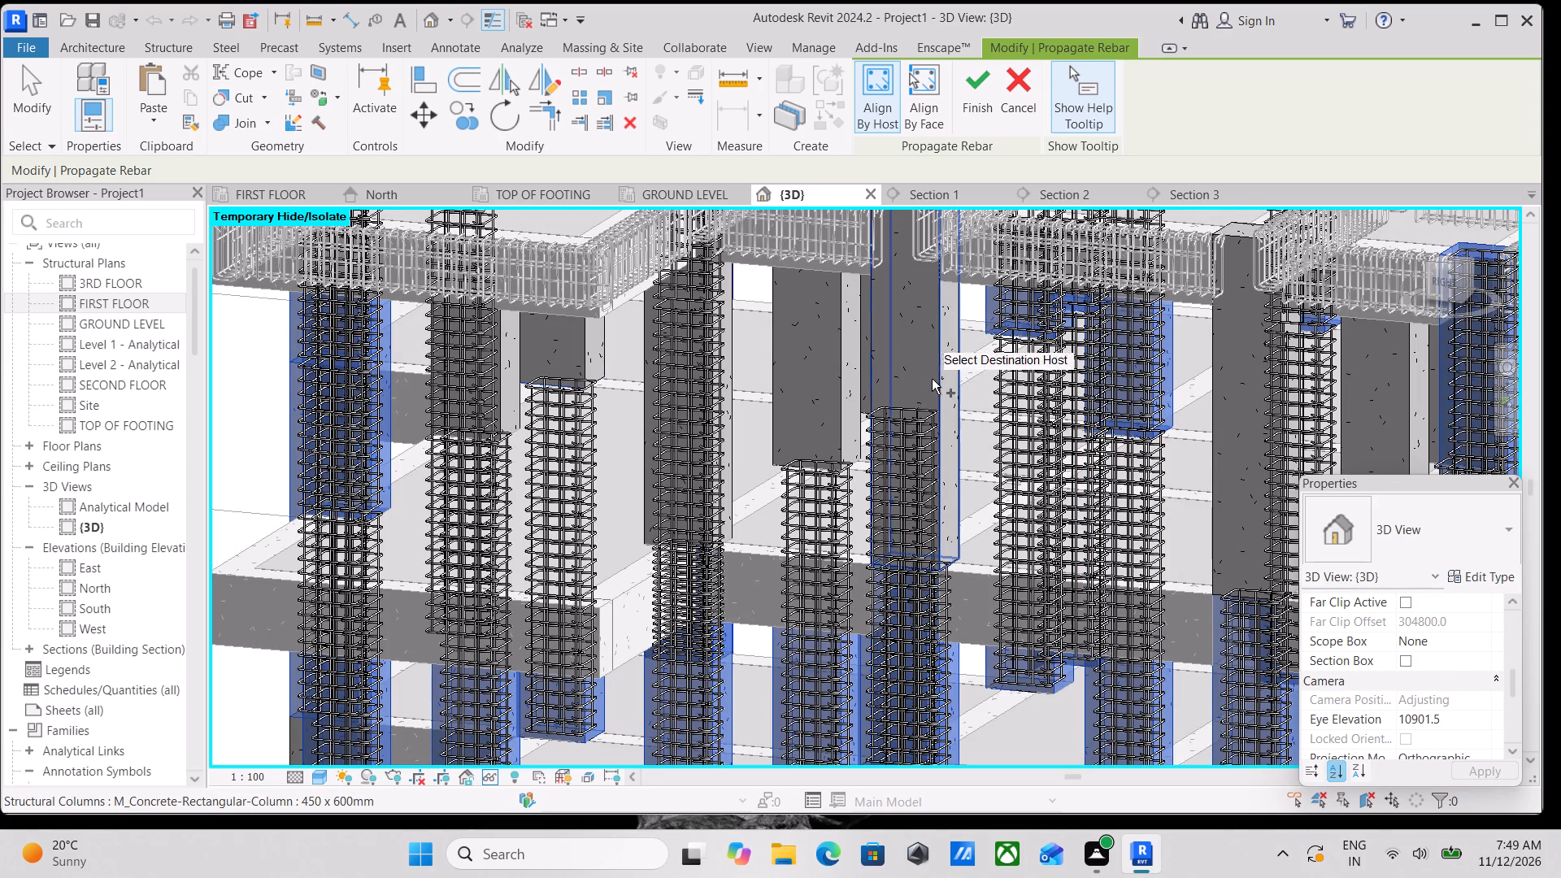
{"action": "left_click", "coordinate": [938, 382]}
{"action": "middle_click_drag", "start_coordinate": [943, 387], "coordinate": [1092, 428]}
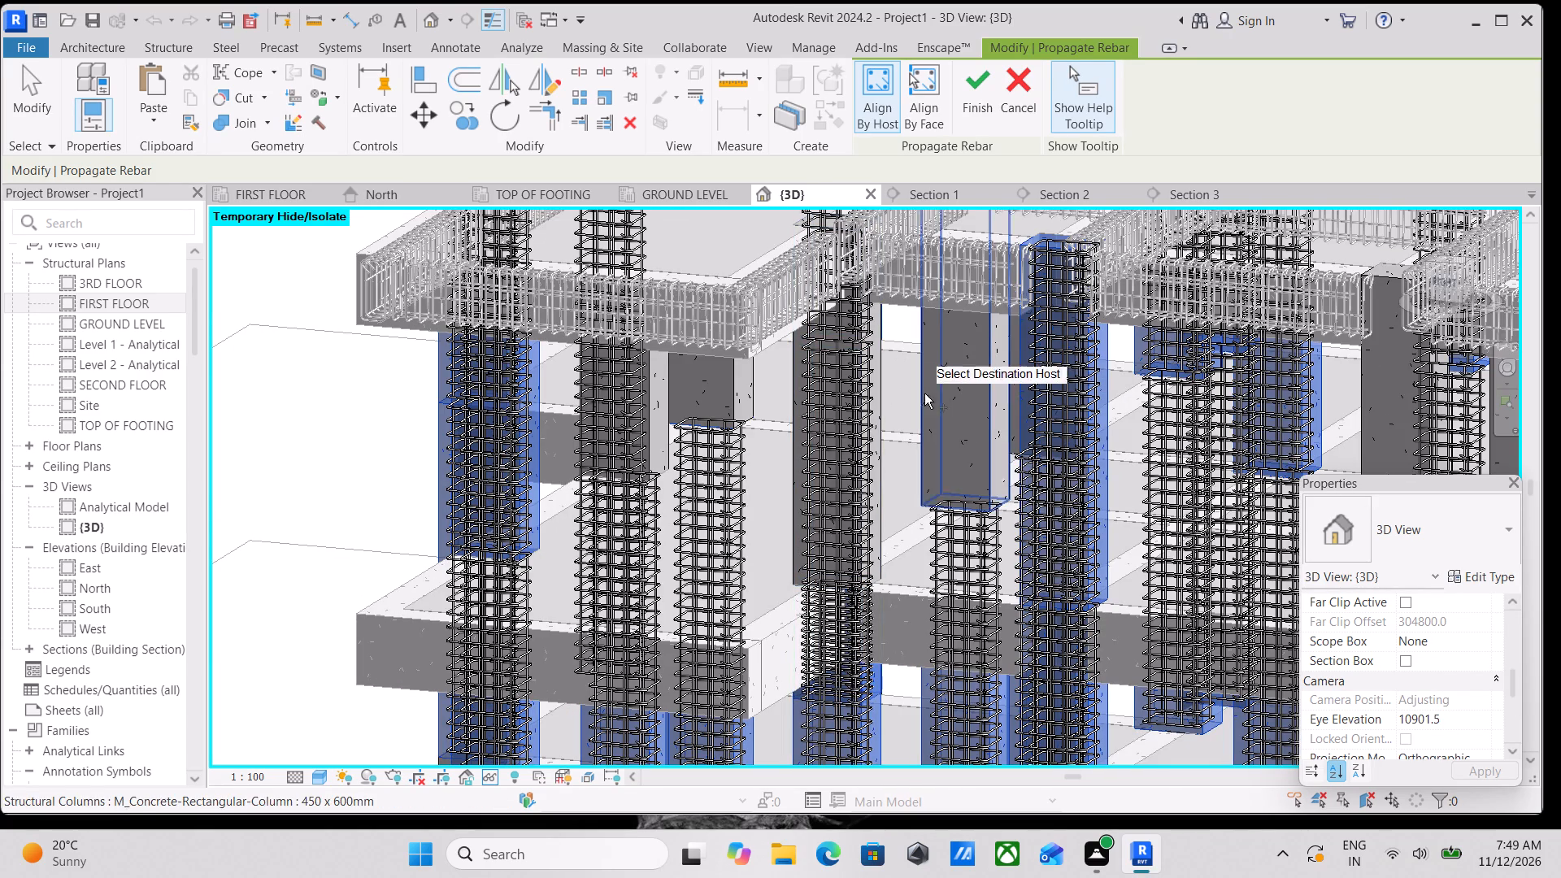
{"action": "left_click", "coordinate": [995, 416]}
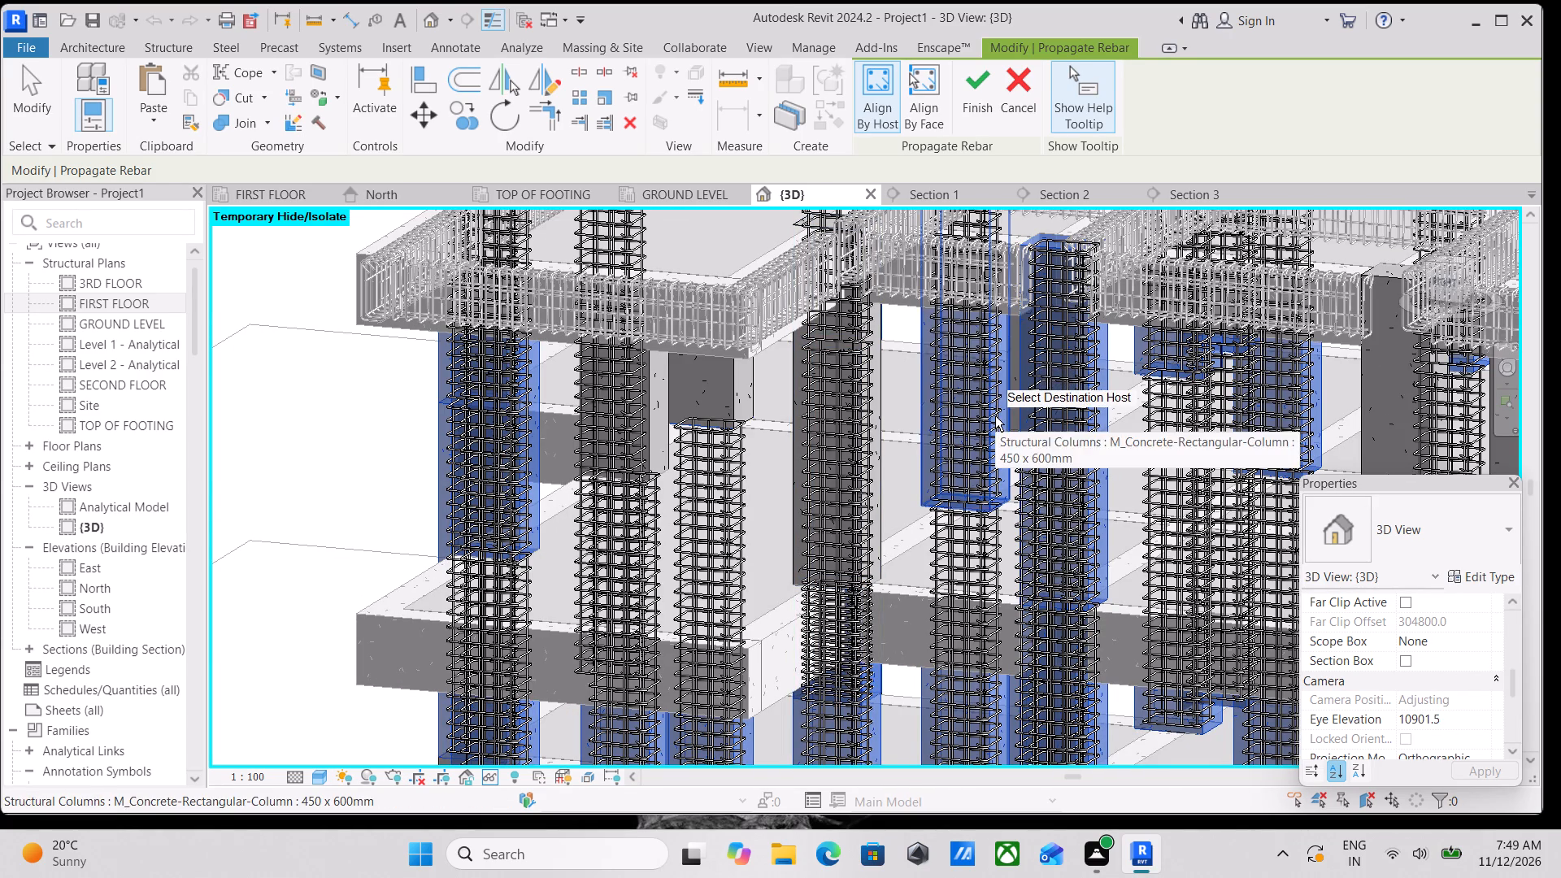
{"action": "scroll", "coordinate": [994, 419], "scroll_direction": "down", "scroll_amount": 2}
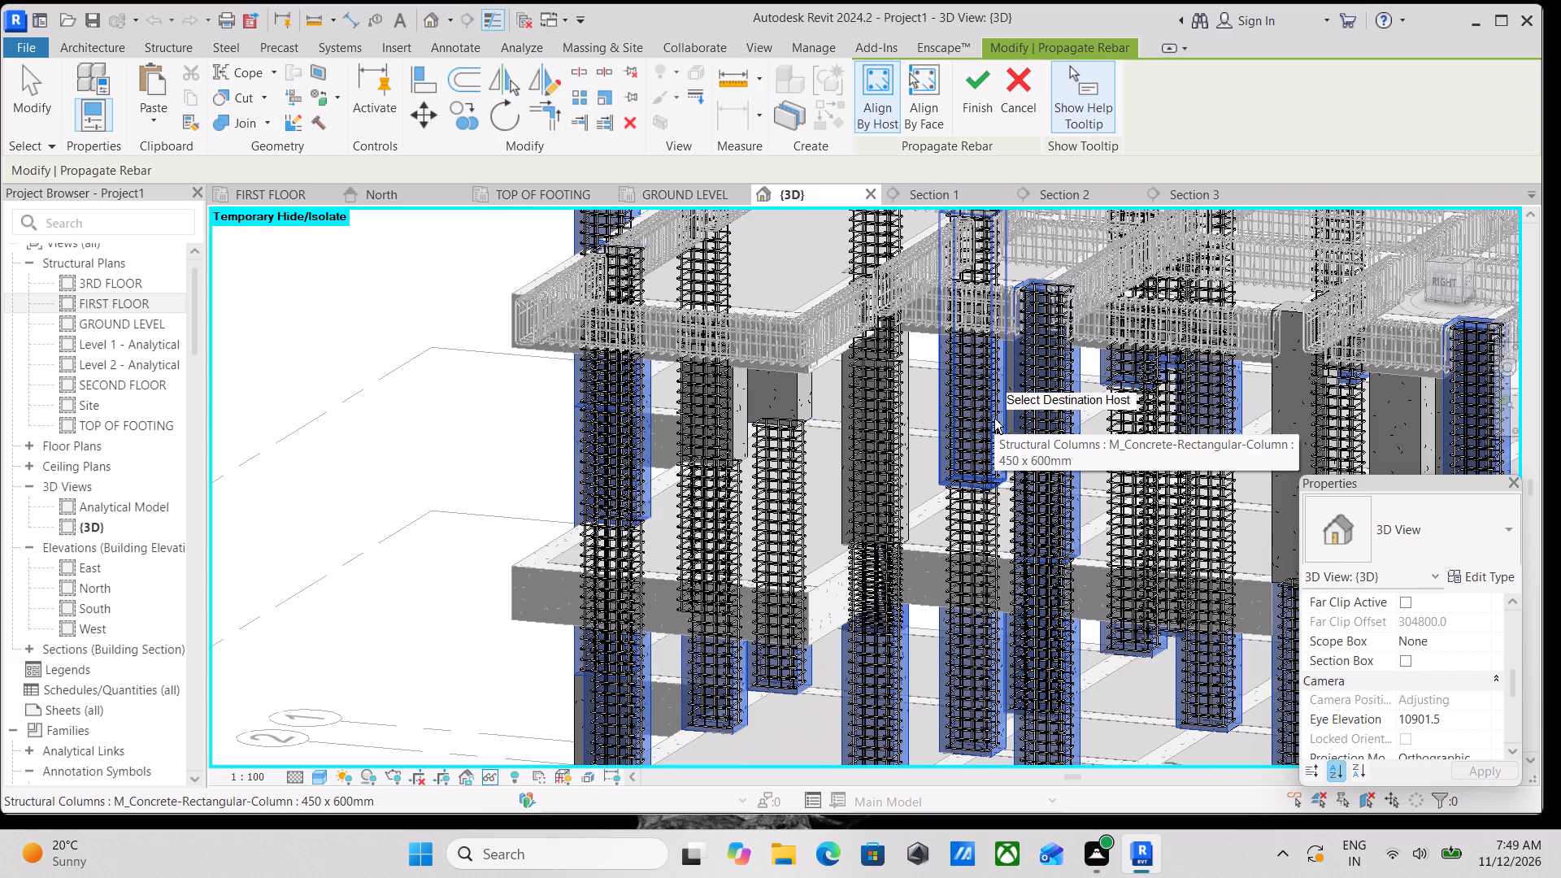
{"action": "scroll", "coordinate": [890, 451], "scroll_direction": "down", "scroll_amount": 3}
{"action": "middle_click_drag", "start_coordinate": [890, 451], "coordinate": [904, 609]}
{"action": "scroll", "coordinate": [889, 620], "scroll_direction": "up", "scroll_amount": 1}
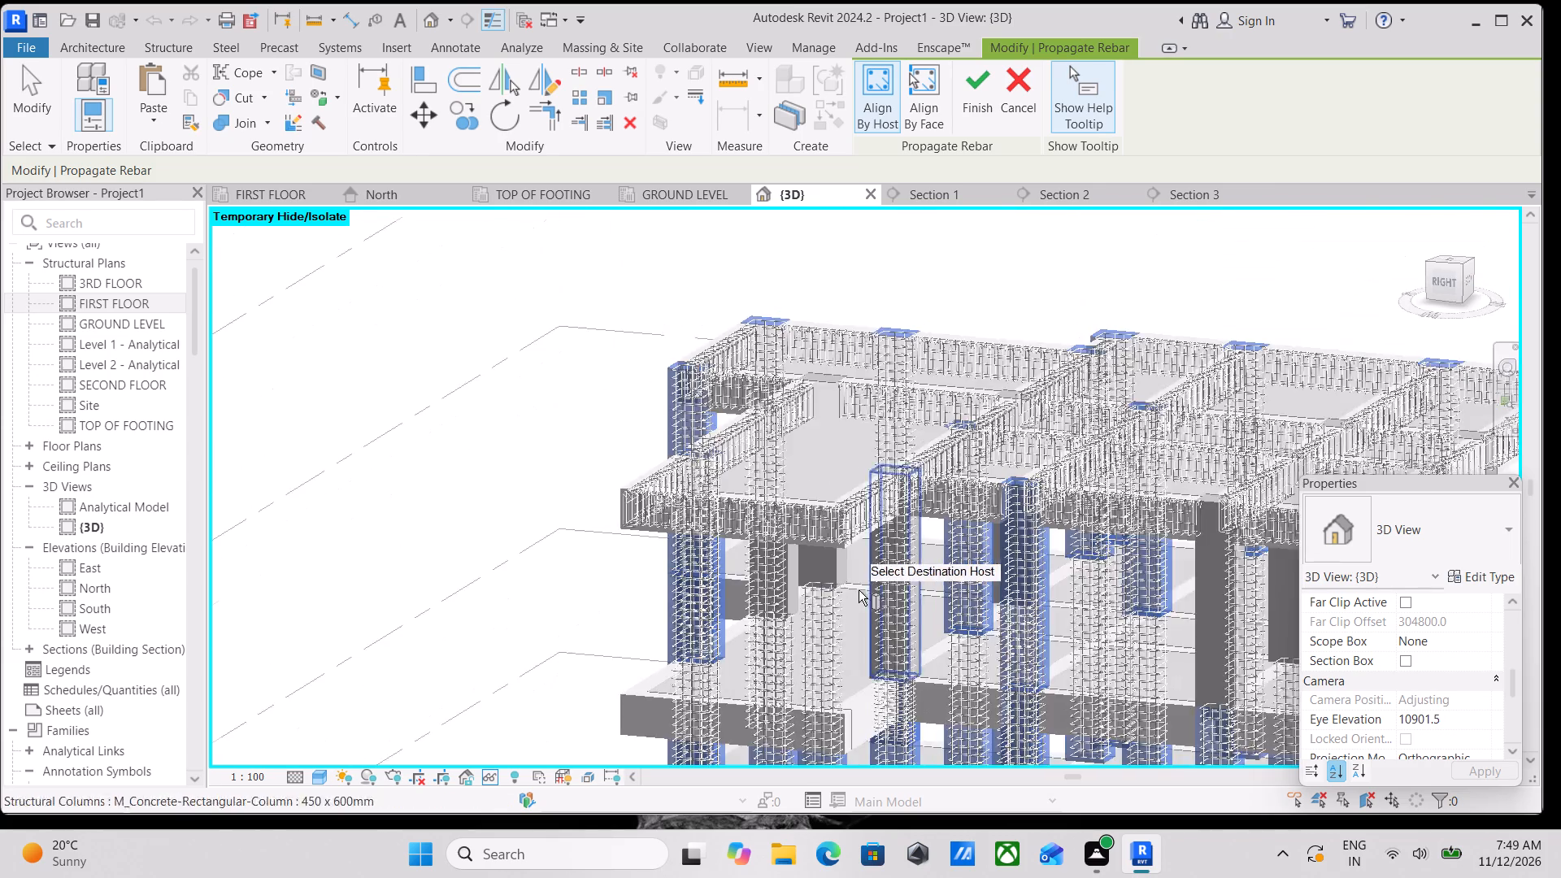
{"action": "scroll", "coordinate": [850, 589], "scroll_direction": "up", "scroll_amount": 5}
{"action": "left_click", "coordinate": [839, 551]}
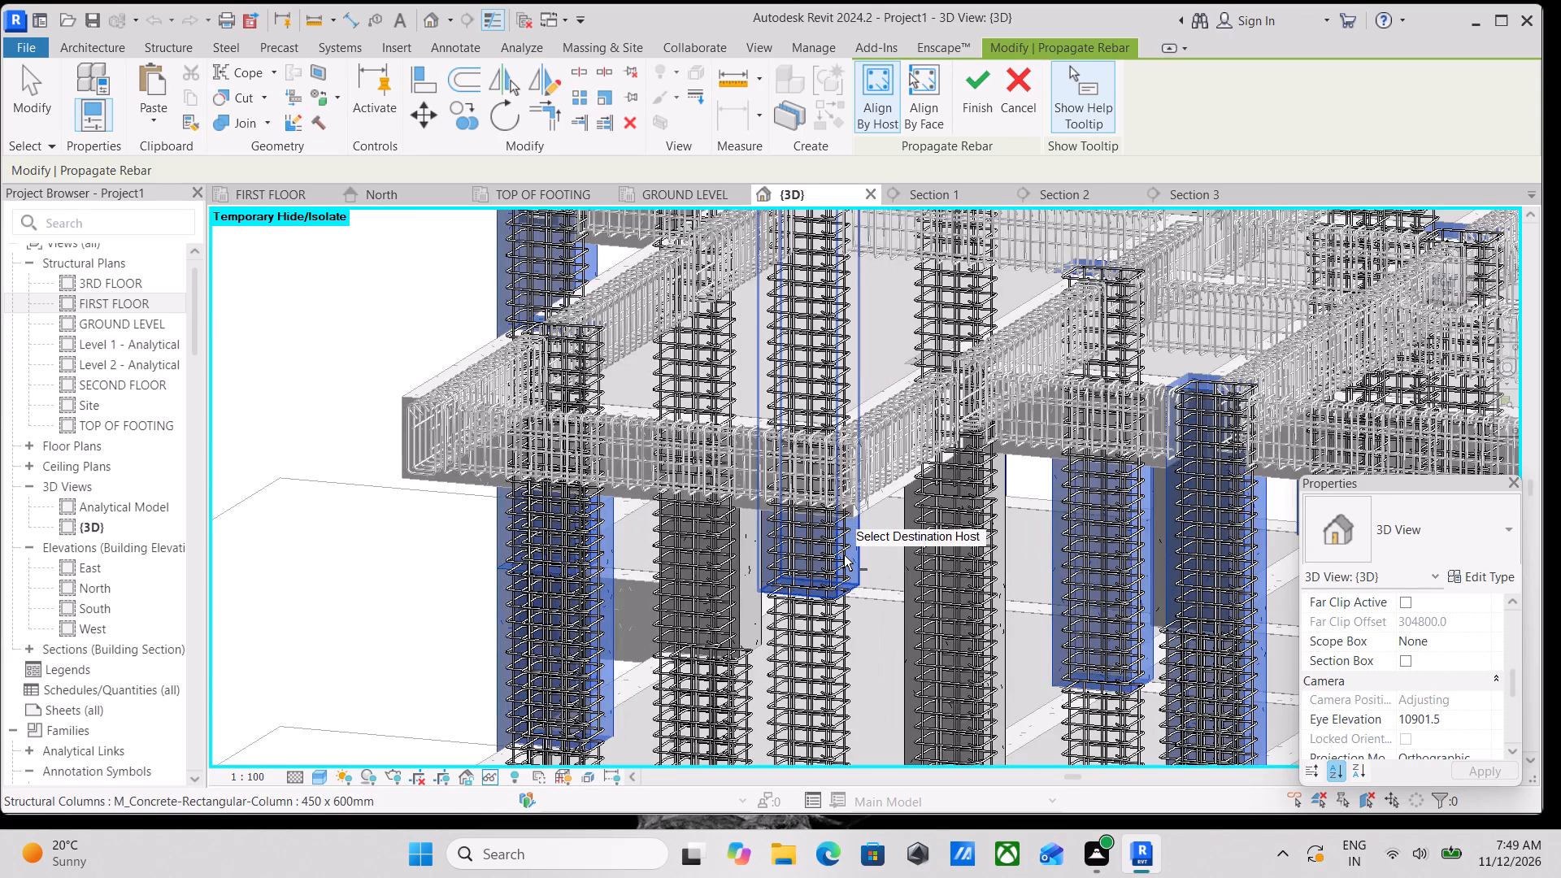
Add the two bare upper-storey columns standing side by side between already reinforced ones near the right face as destinations.
{"action": "middle_click_drag", "start_coordinate": [844, 555], "coordinate": [999, 577], "text": "shift"}
{"action": "middle_click_drag", "start_coordinate": [969, 557], "coordinate": [885, 441]}
{"action": "scroll", "coordinate": [911, 485], "scroll_direction": "down", "scroll_amount": 1}
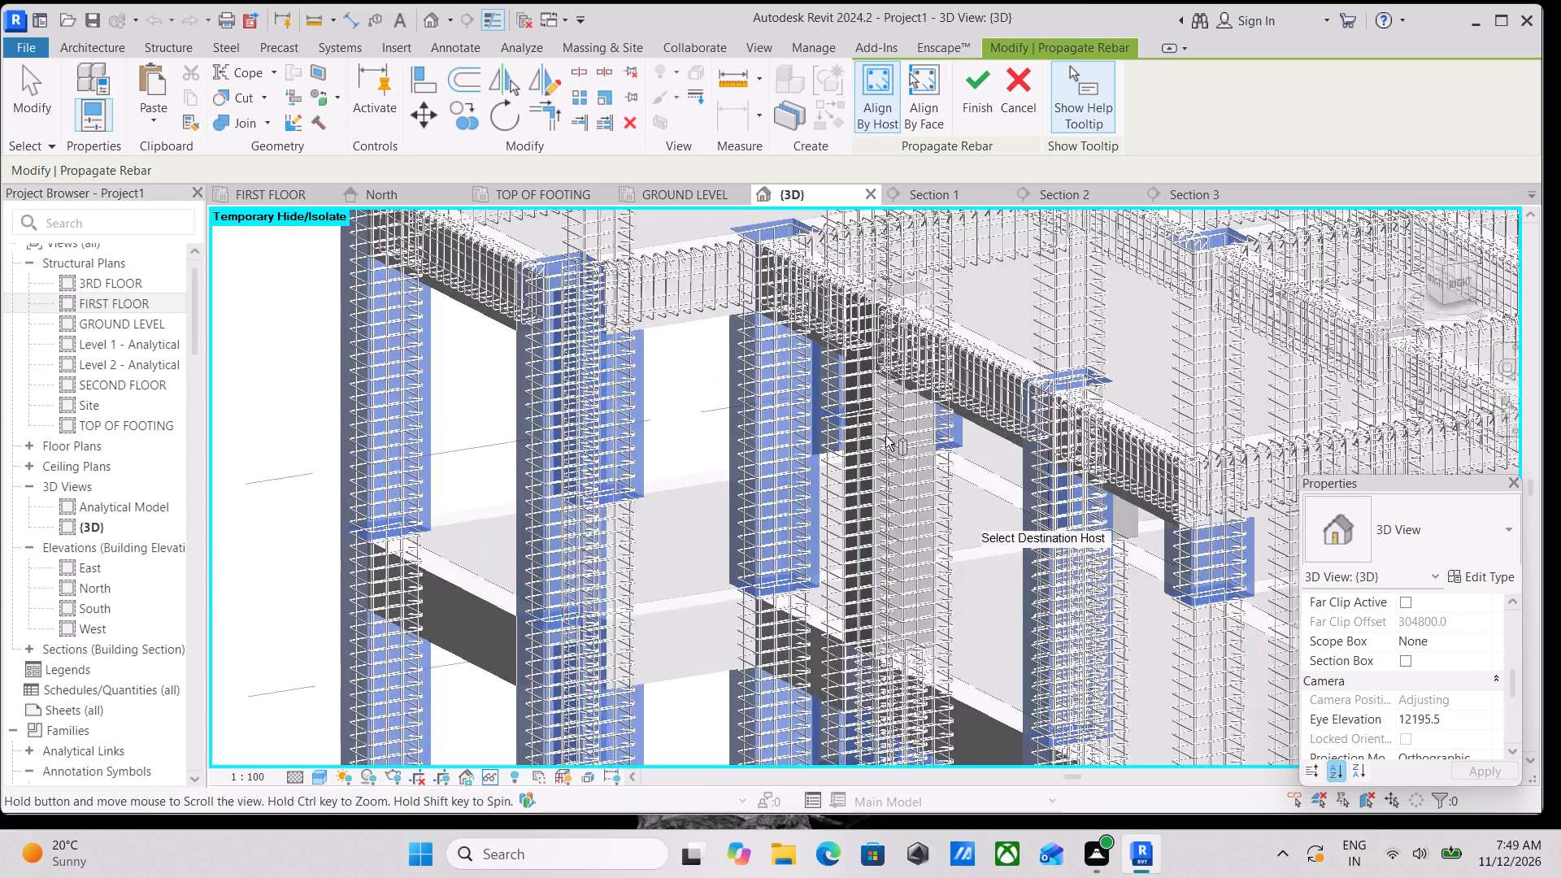
{"action": "middle_click_drag", "start_coordinate": [963, 531], "coordinate": [1045, 553], "text": "shift"}
{"action": "scroll", "coordinate": [1045, 553], "scroll_direction": "up", "scroll_amount": 1, "text": "shift"}
{"action": "scroll", "coordinate": [1045, 553], "scroll_direction": "down", "scroll_amount": 1}
{"action": "middle_click_drag", "start_coordinate": [1028, 547], "coordinate": [933, 394]}
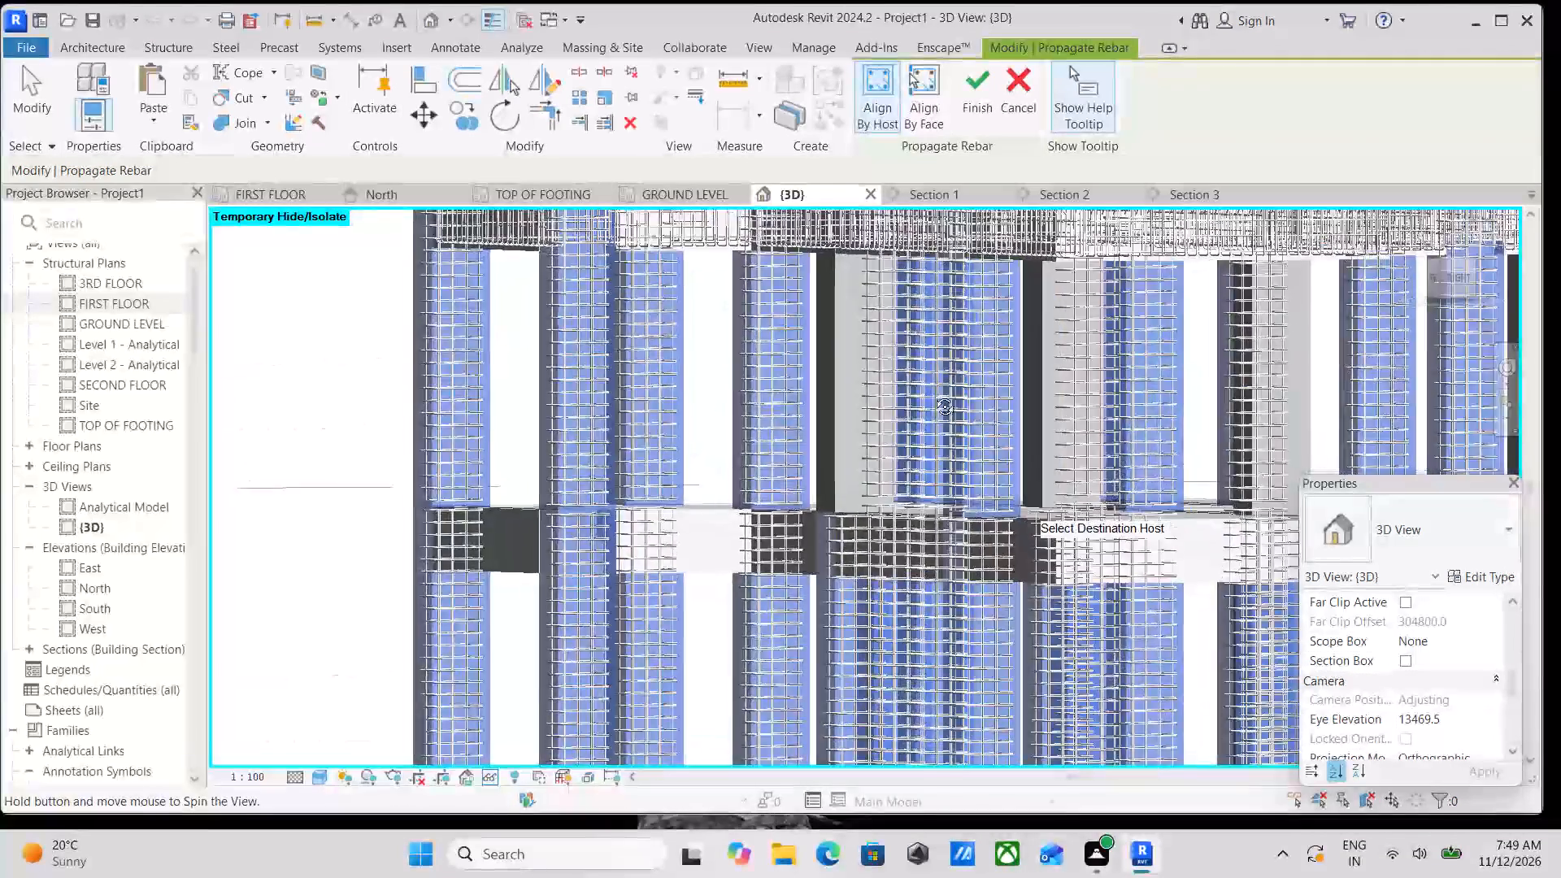
{"action": "middle_click_drag", "start_coordinate": [933, 394], "coordinate": [978, 404]}
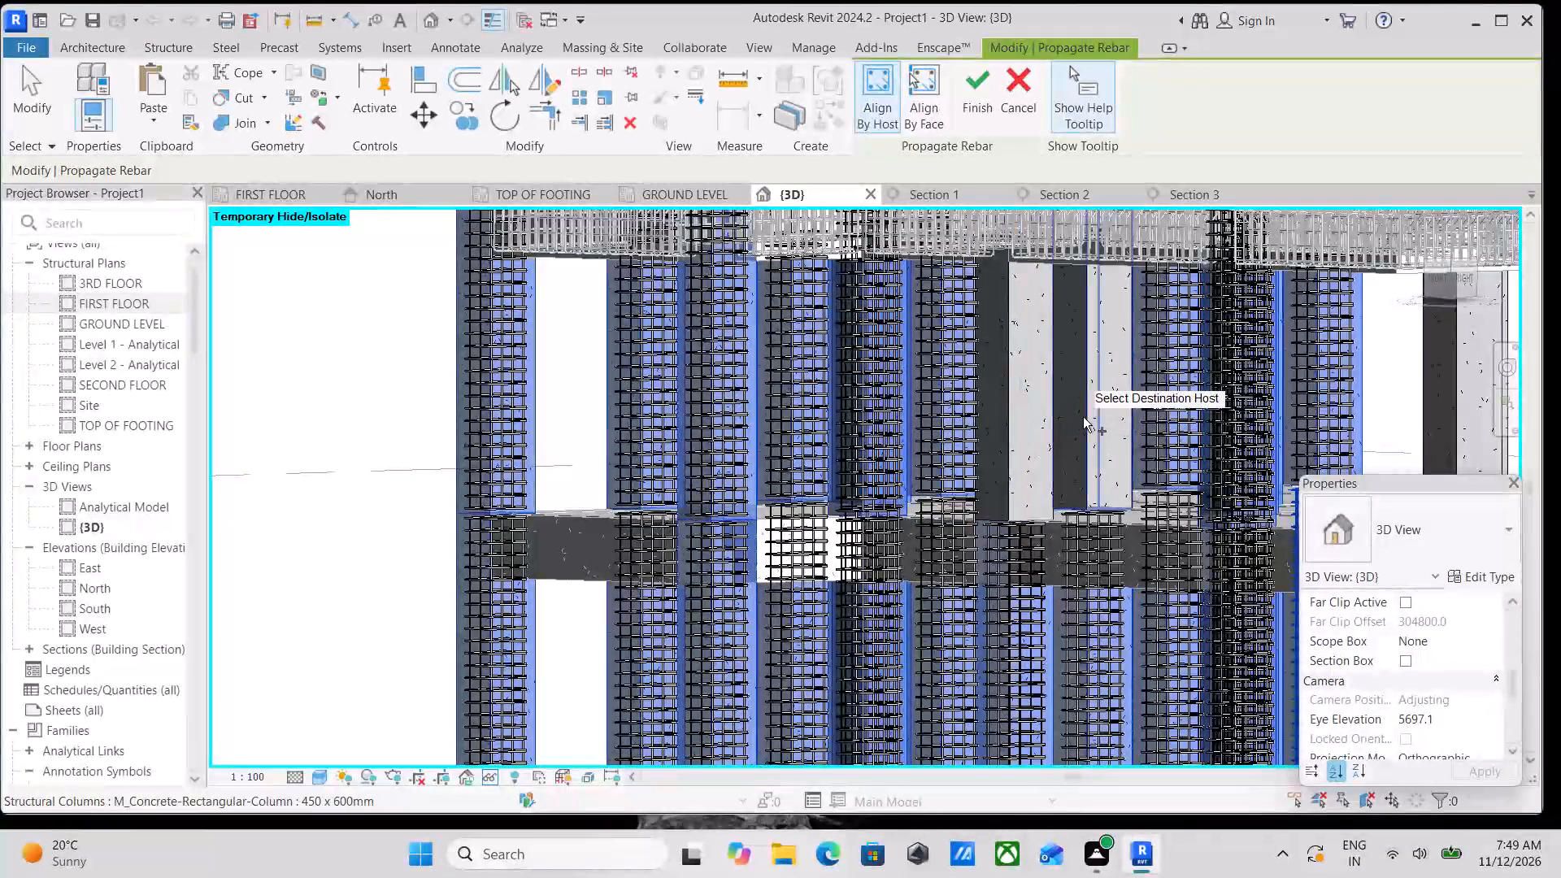
{"action": "left_click", "coordinate": [1083, 417]}
{"action": "left_click", "coordinate": [1015, 407]}
Add an upper-storey back-face column and the column next to the far back corner as rebar destinations.
{"action": "middle_click_drag", "start_coordinate": [1026, 419], "coordinate": [1023, 420], "text": "shift"}
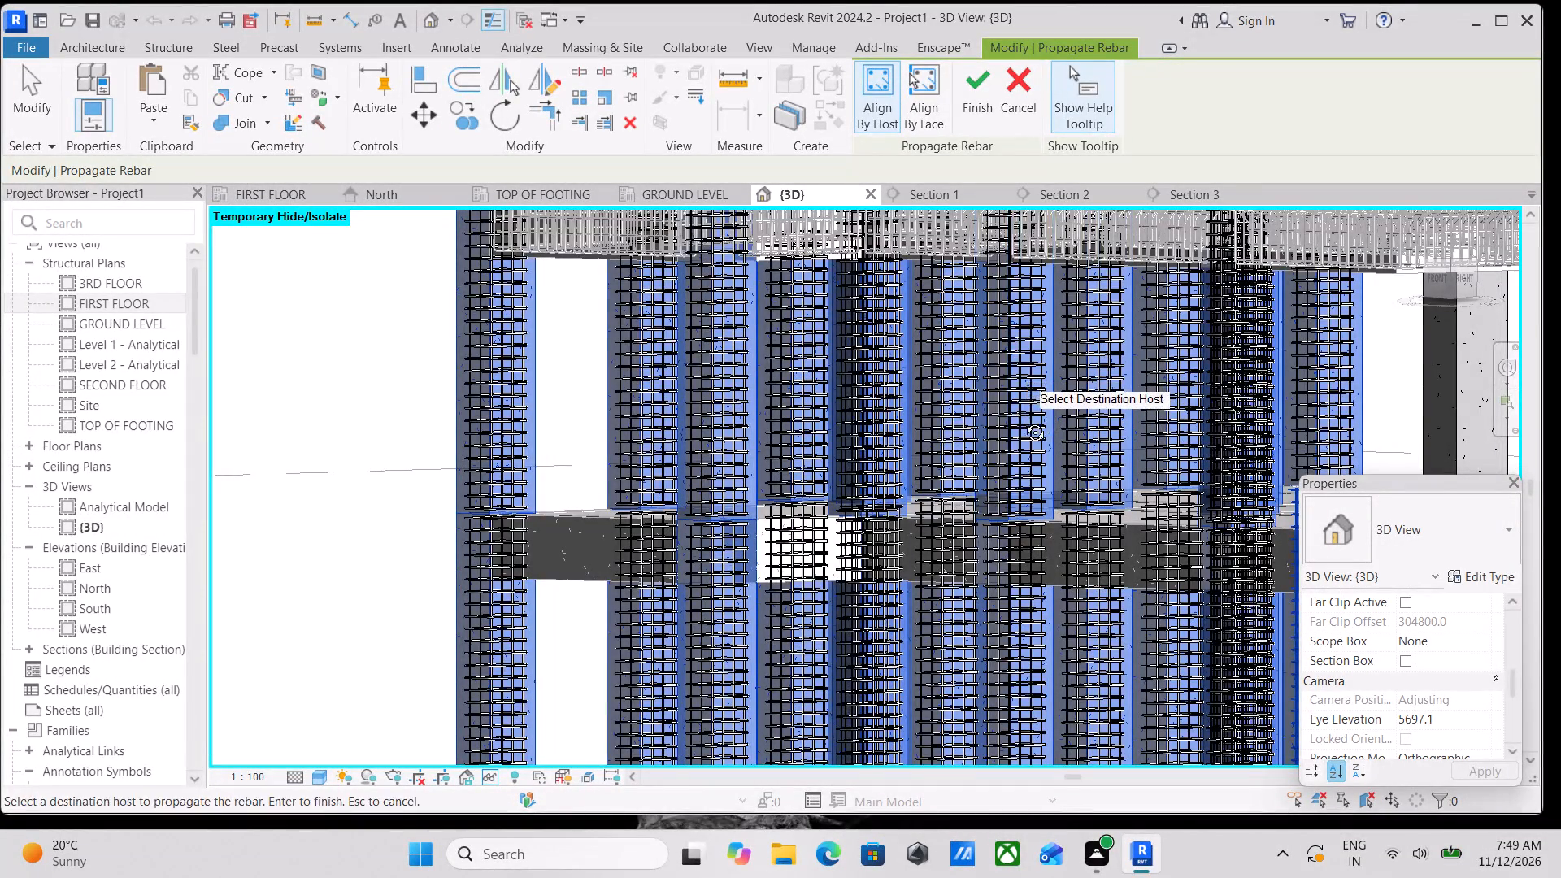
{"action": "middle_click_drag", "start_coordinate": [1023, 420], "coordinate": [891, 468], "text": "shift"}
{"action": "middle_click_drag", "start_coordinate": [985, 480], "coordinate": [1255, 469]}
{"action": "middle_click_drag", "start_coordinate": [1121, 472], "coordinate": [1185, 481], "text": "shift"}
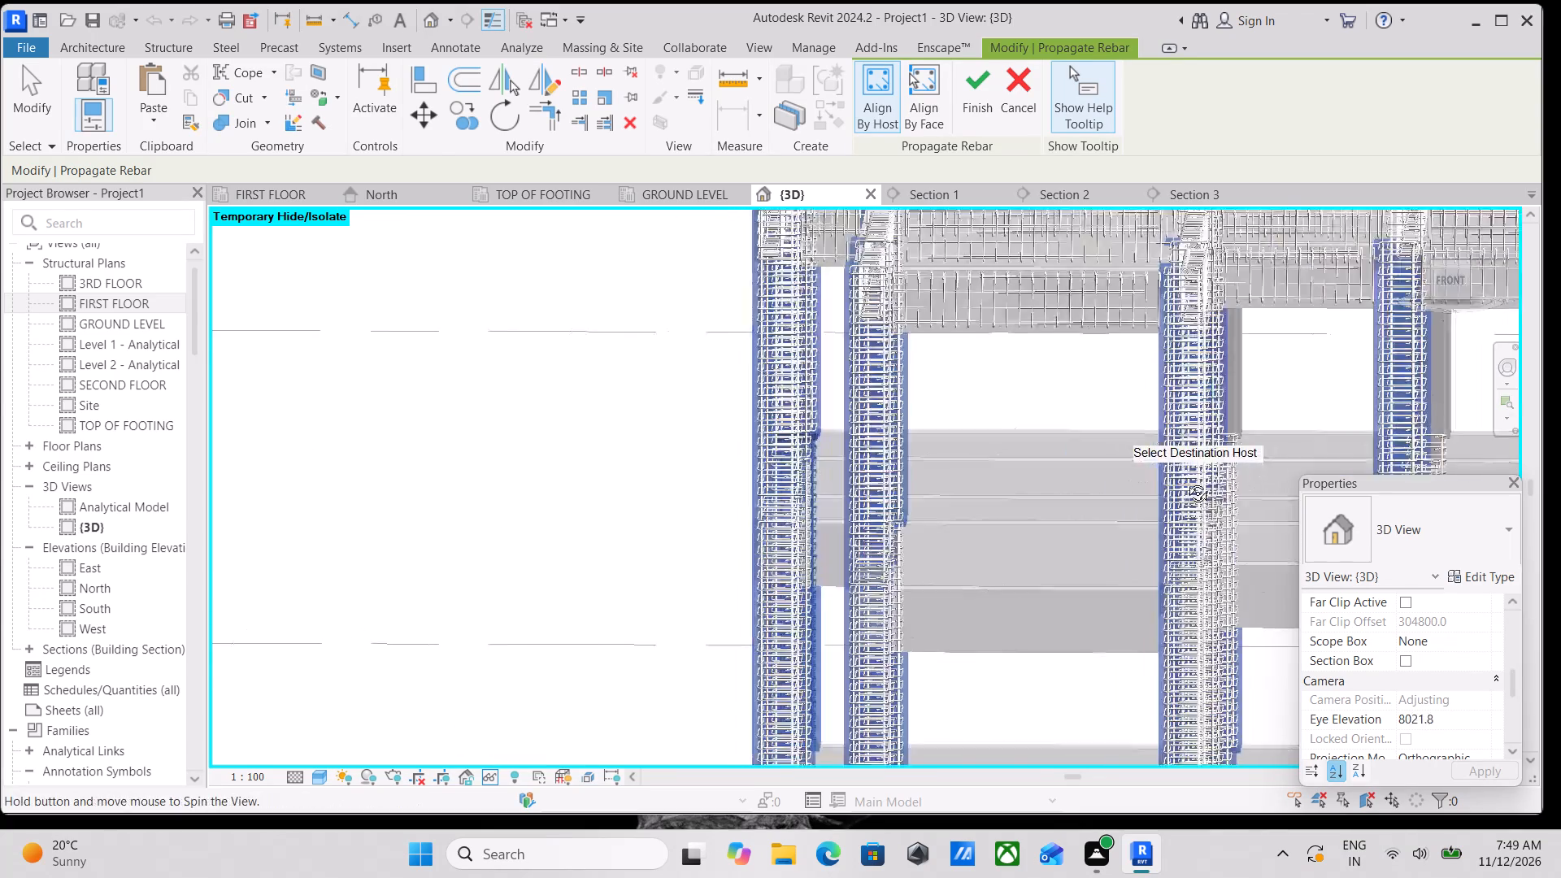
{"action": "middle_click_drag", "start_coordinate": [1185, 481], "coordinate": [1341, 490], "text": "shift"}
{"action": "middle_click_drag", "start_coordinate": [1042, 493], "coordinate": [1209, 506], "text": "shift"}
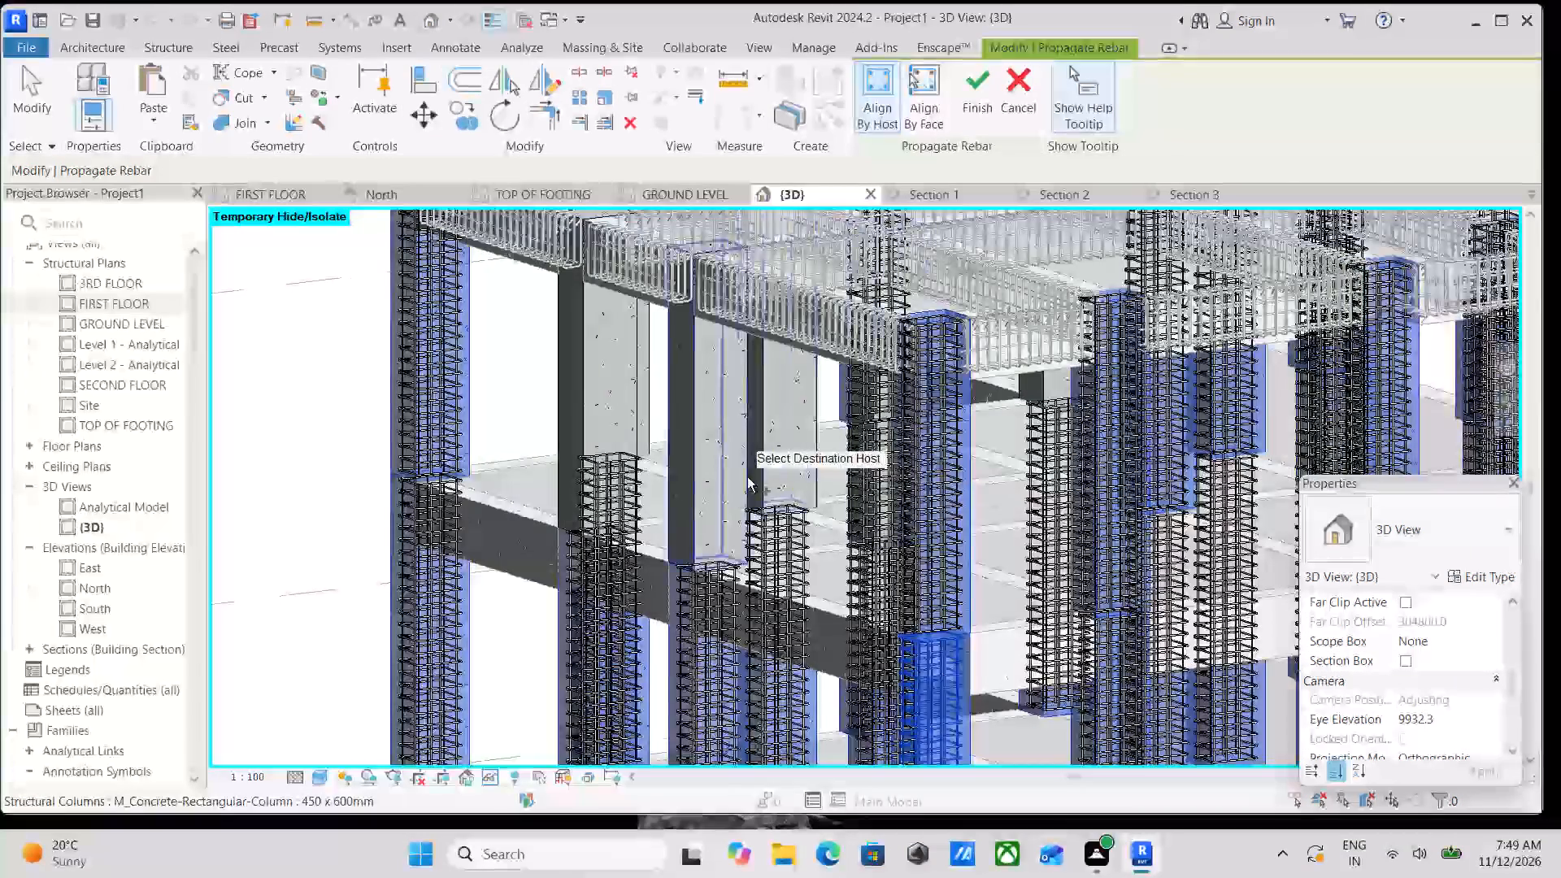
{"action": "middle_click_drag", "start_coordinate": [755, 481], "coordinate": [837, 506]}
{"action": "scroll", "coordinate": [928, 460], "scroll_direction": "up", "scroll_amount": 1}
{"action": "middle_click_drag", "start_coordinate": [875, 458], "coordinate": [834, 492], "text": "shift"}
{"action": "left_click", "coordinate": [592, 415]}
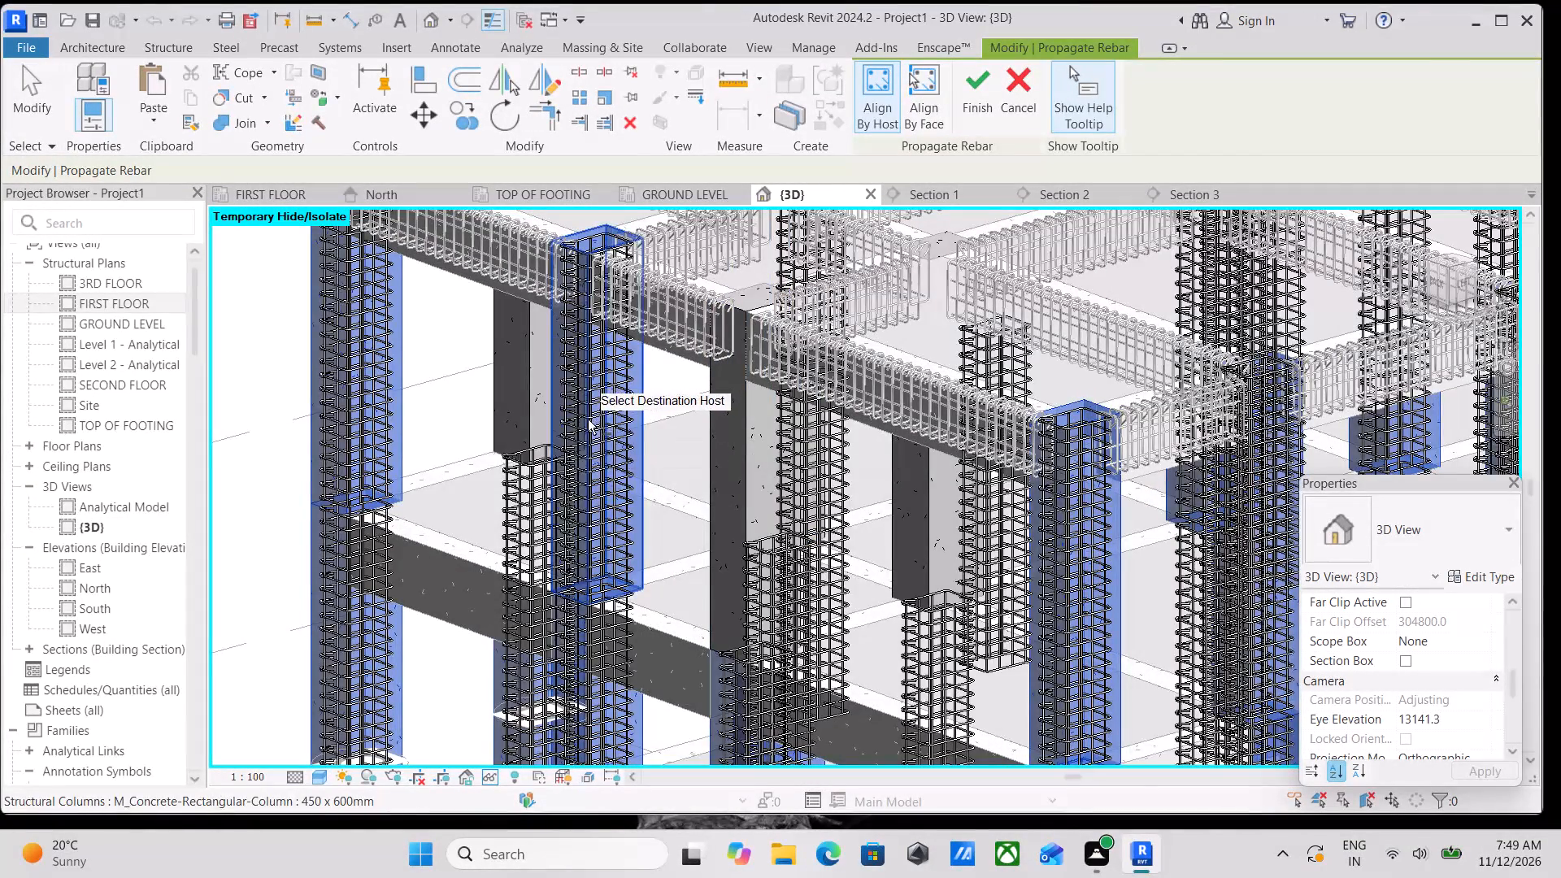
{"action": "middle_click_drag", "start_coordinate": [591, 421], "coordinate": [682, 477], "text": "shift"}
{"action": "left_click", "coordinate": [563, 502]}
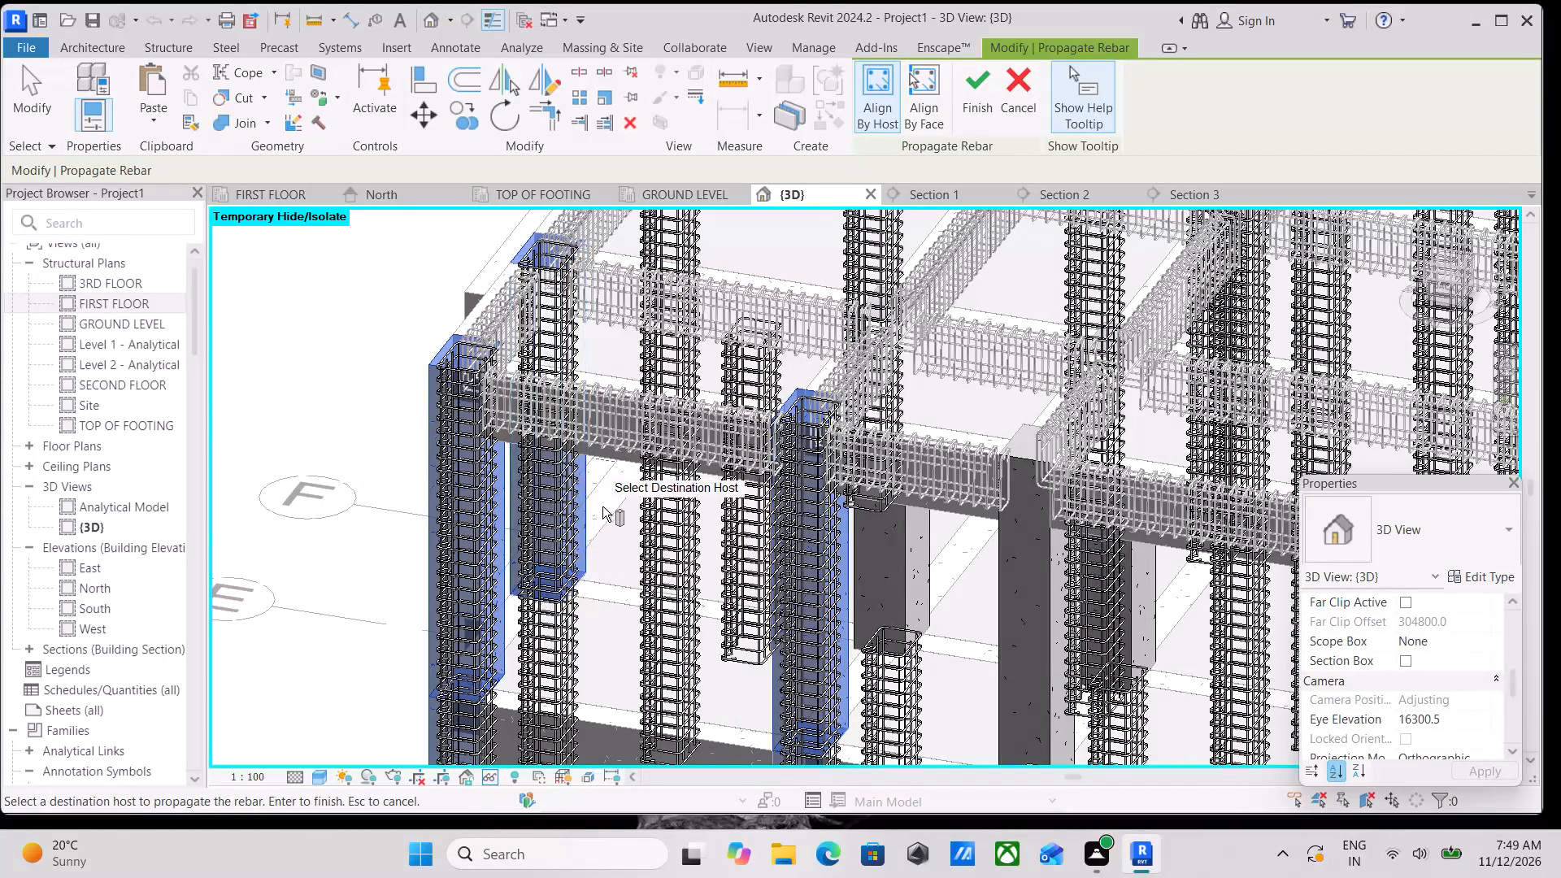
Add three more bare 450 x 600mm upper-storey columns standing among the already selected ones as rebar destinations.
{"action": "middle_click_drag", "start_coordinate": [602, 506], "coordinate": [561, 437], "text": "shift"}
{"action": "scroll", "coordinate": [781, 520], "scroll_direction": "up", "scroll_amount": 2}
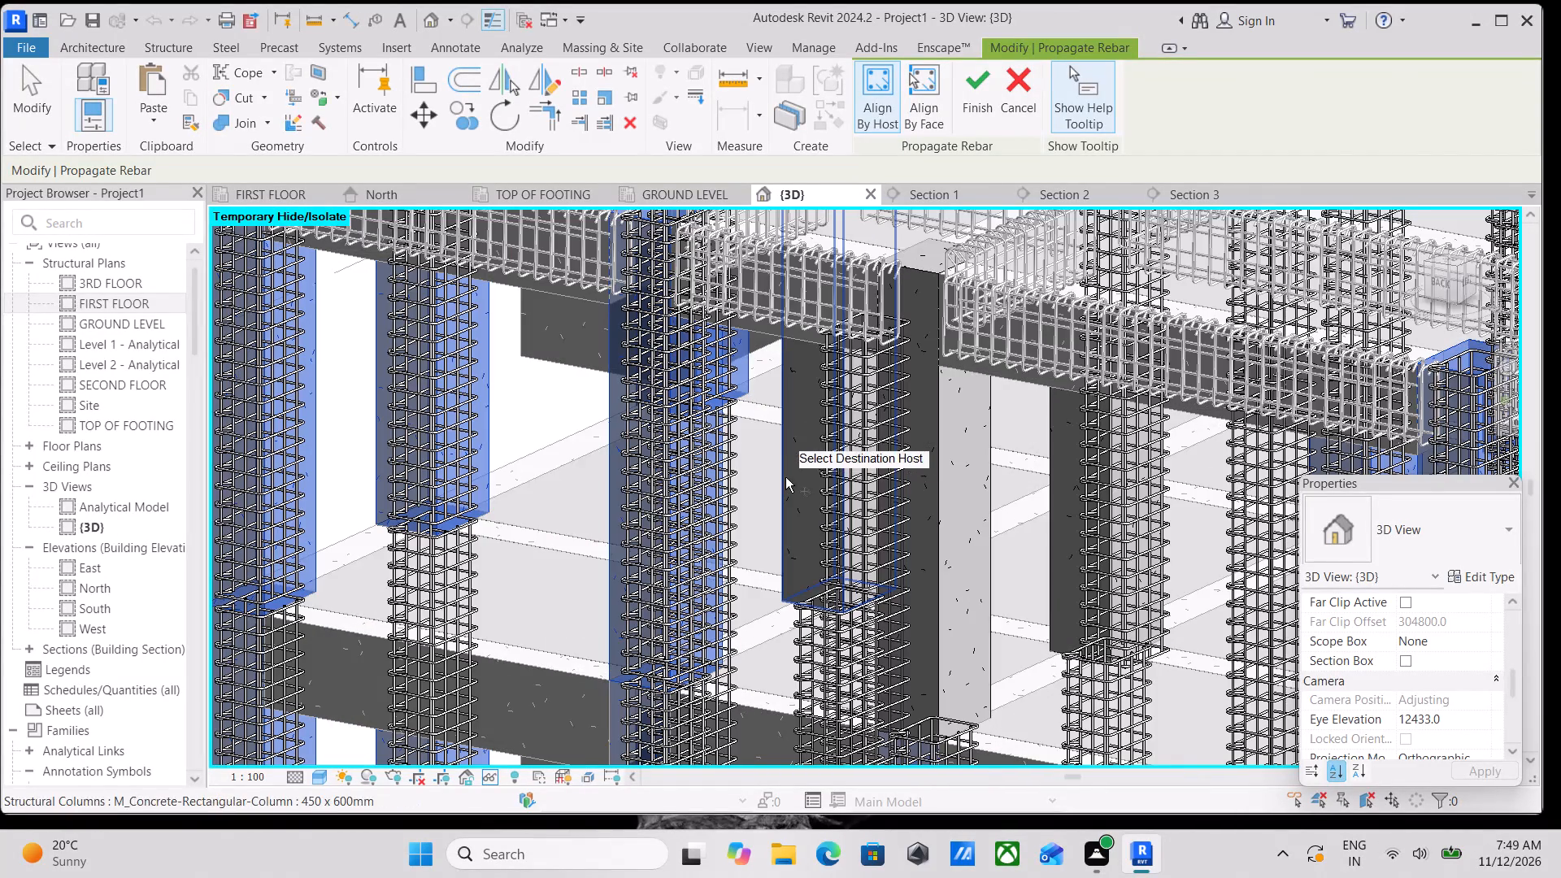
{"action": "left_click", "coordinate": [785, 477]}
{"action": "middle_click_drag", "start_coordinate": [824, 491], "coordinate": [754, 470]}
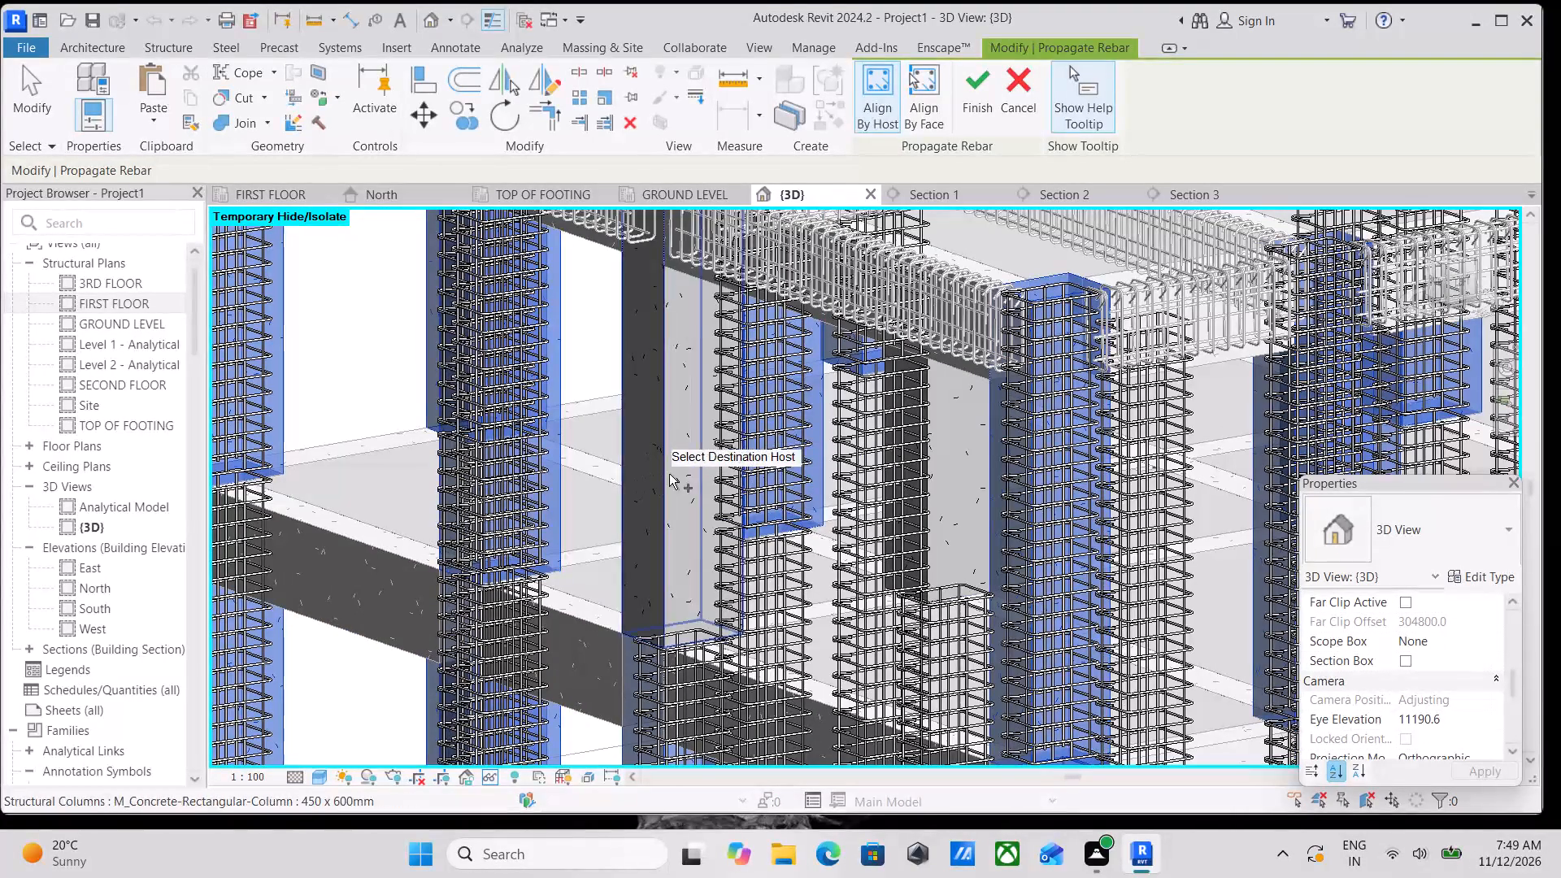
{"action": "left_click", "coordinate": [666, 474]}
{"action": "middle_click_drag", "start_coordinate": [697, 490], "coordinate": [676, 489], "text": "shift"}
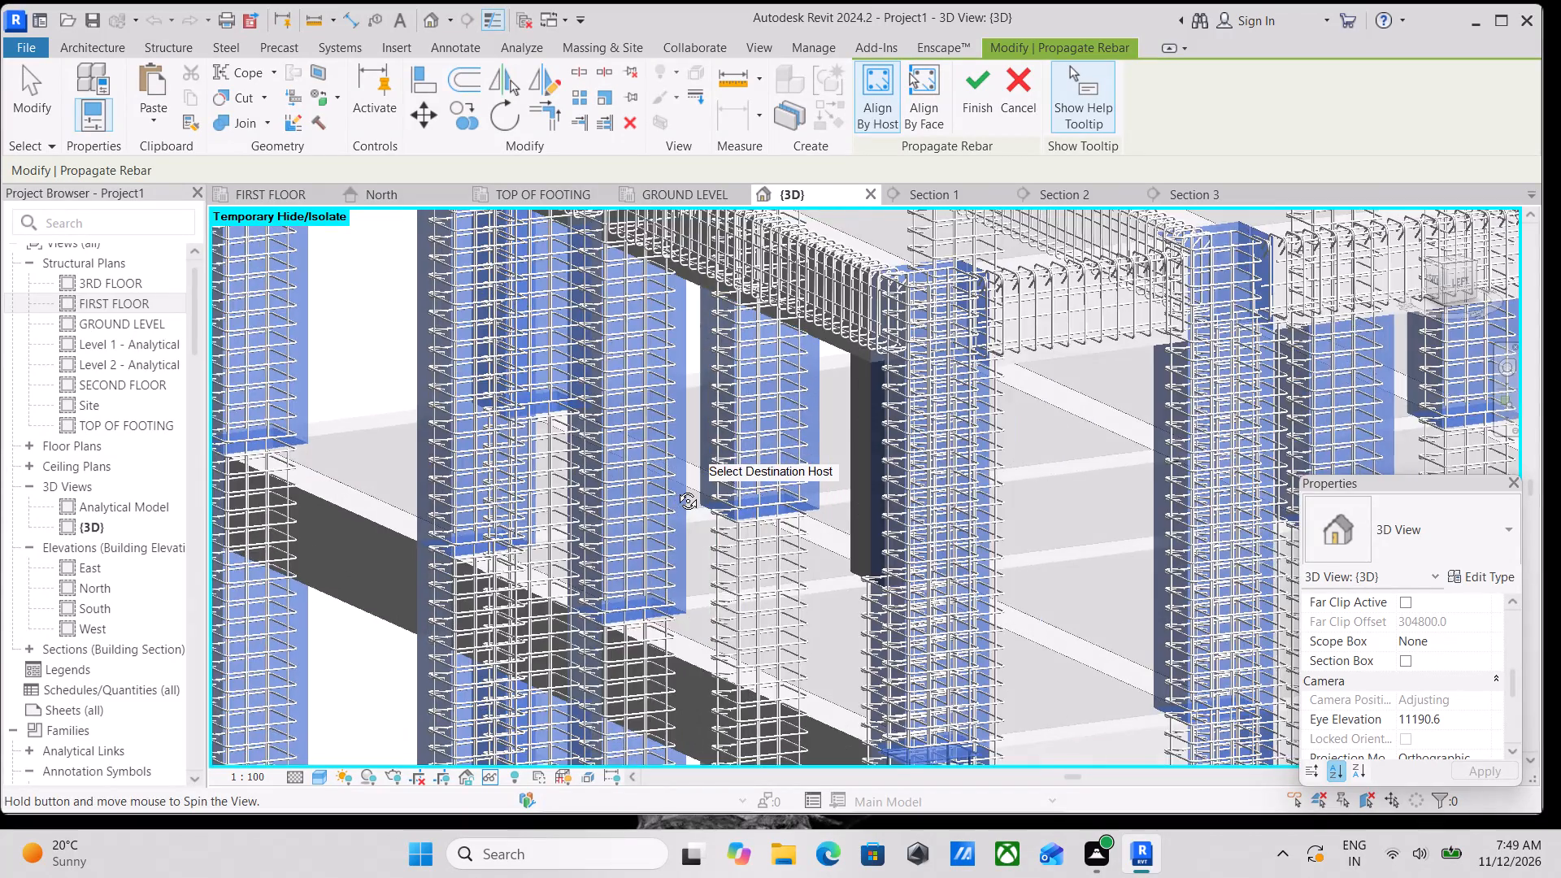
{"action": "middle_click_drag", "start_coordinate": [676, 489], "coordinate": [721, 508], "text": "shift"}
{"action": "left_click", "coordinate": [927, 479]}
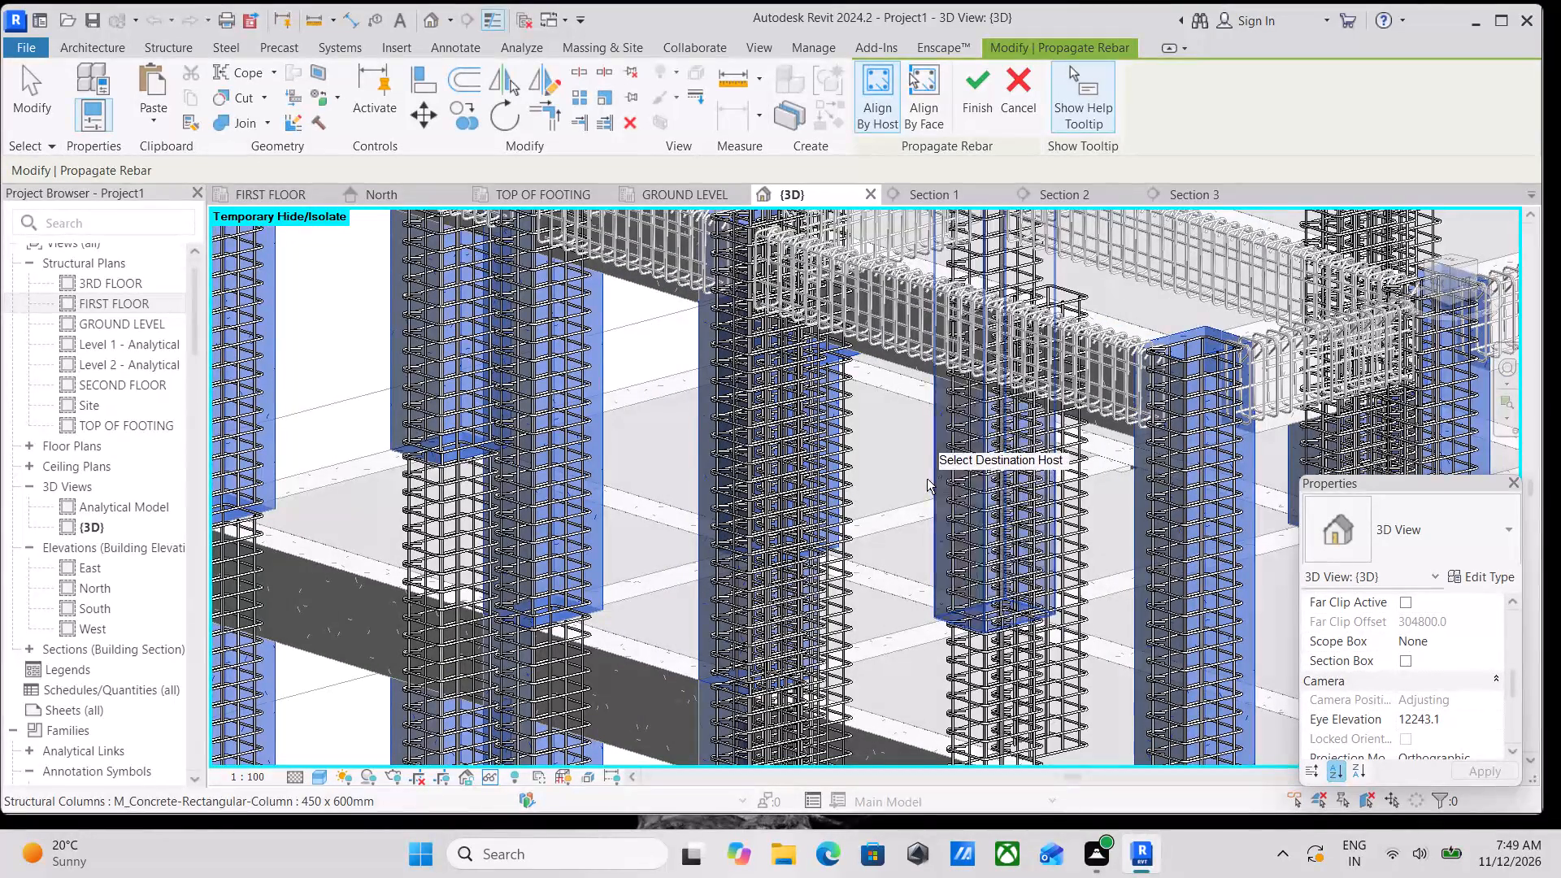
Add the remaining bare upper-storey column where the frame's right face steps back as a rebar destination.
{"action": "middle_click_drag", "start_coordinate": [928, 479], "coordinate": [830, 466], "text": "shift"}
{"action": "middle_click_drag", "start_coordinate": [1014, 479], "coordinate": [1007, 409]}
{"action": "middle_click_drag", "start_coordinate": [1025, 413], "coordinate": [1307, 456], "text": "shift"}
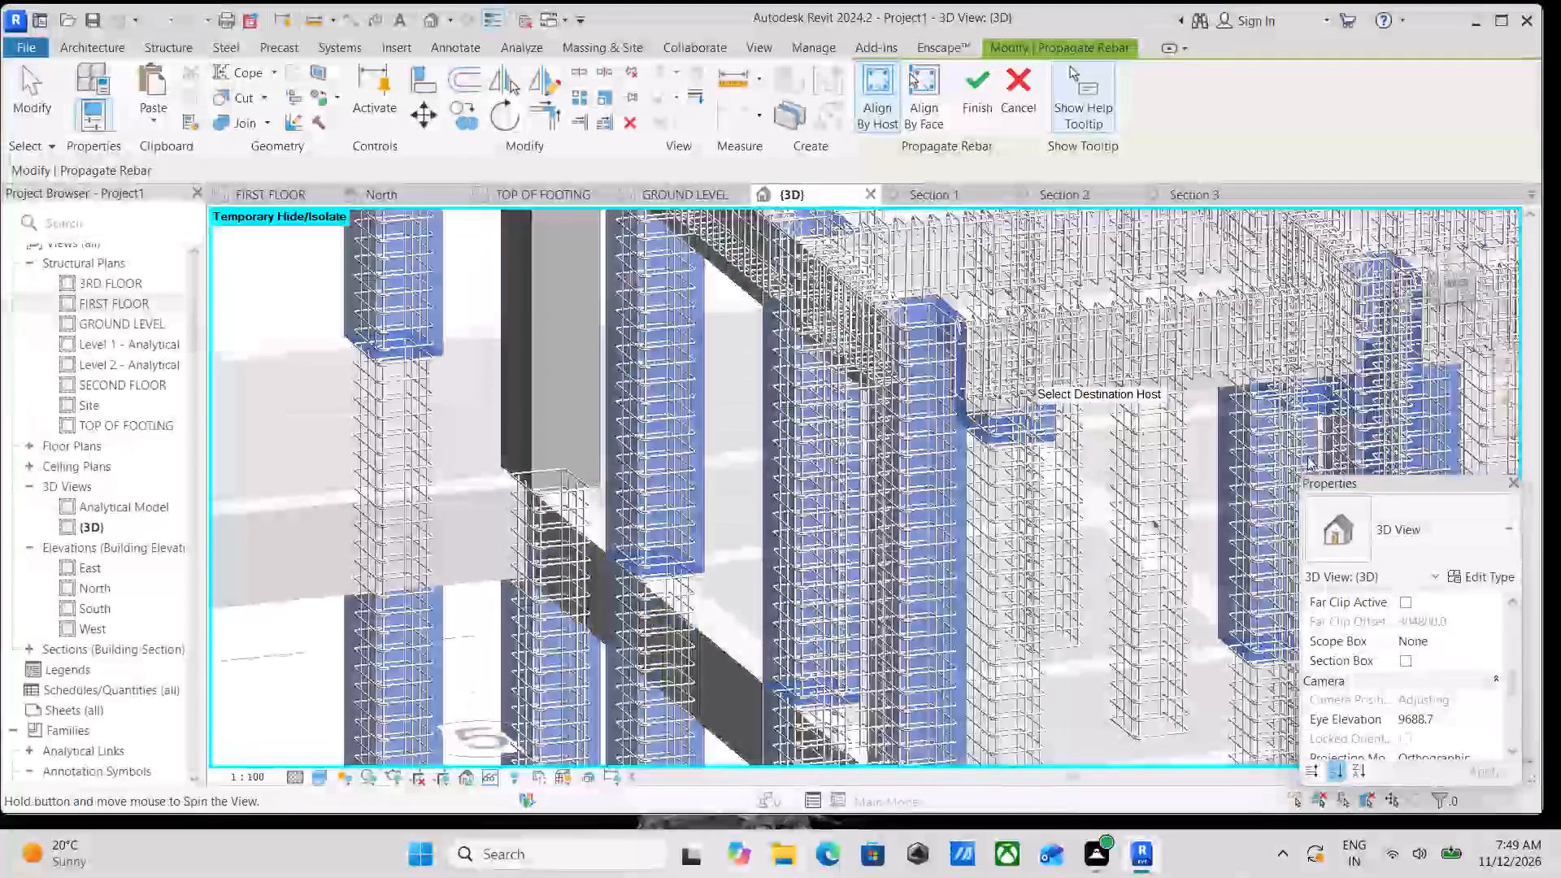
{"action": "scroll", "coordinate": [949, 525], "scroll_direction": "down", "scroll_amount": 1}
{"action": "middle_click_drag", "start_coordinate": [949, 525], "coordinate": [1121, 524], "text": "shift"}
{"action": "scroll", "coordinate": [956, 567], "scroll_direction": "up", "scroll_amount": 1}
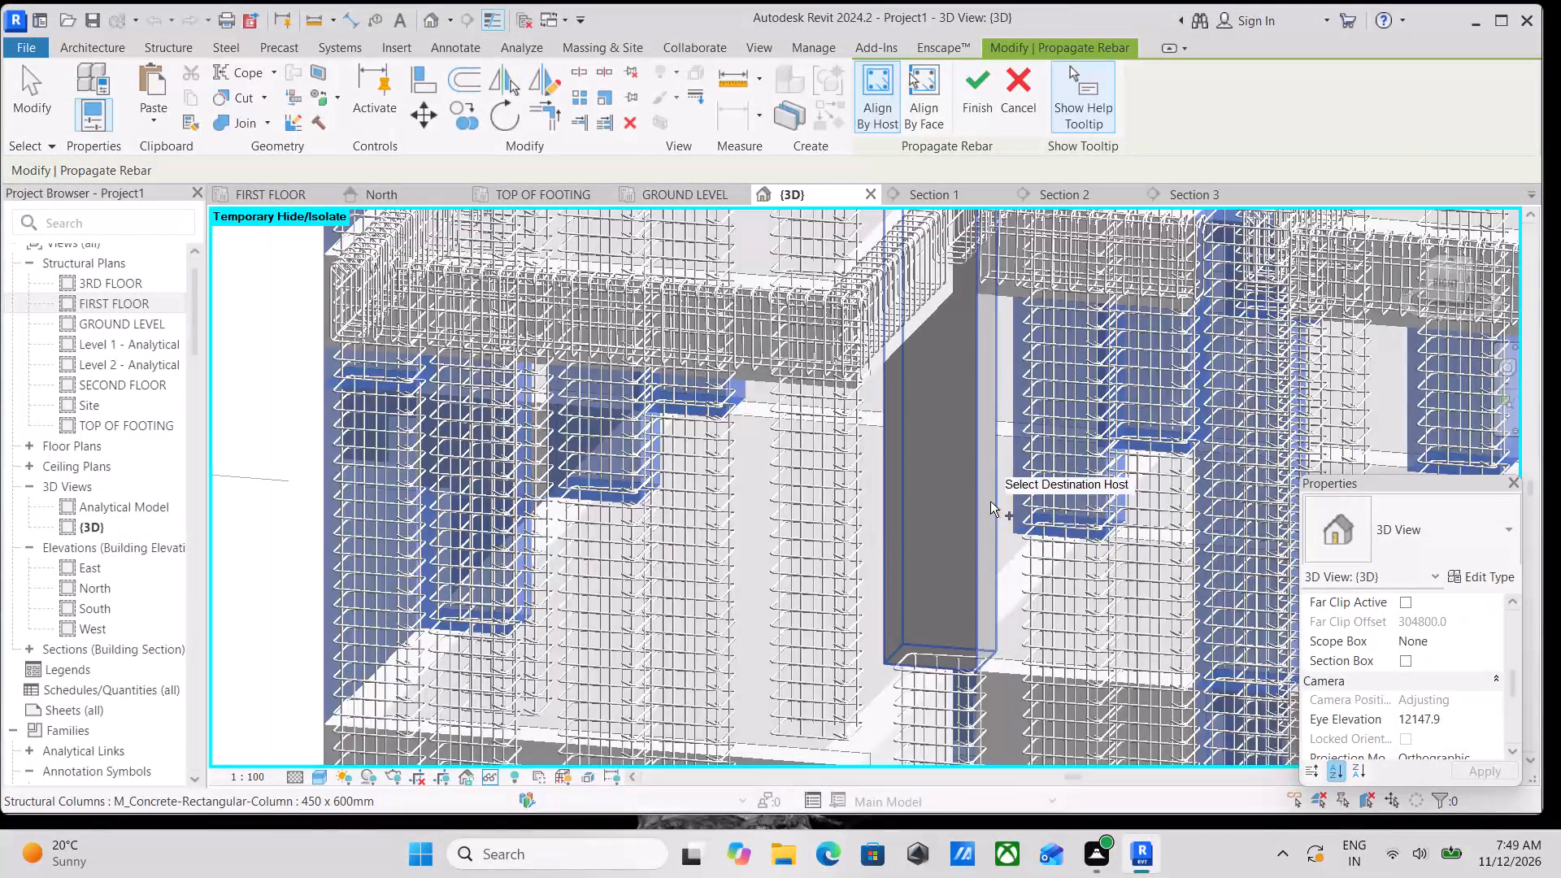
{"action": "left_click", "coordinate": [969, 497]}
Examine both storeys from all sides for columns not yet selected as rebar destinations.
{"action": "scroll", "coordinate": [969, 497], "scroll_direction": "down", "scroll_amount": 3}
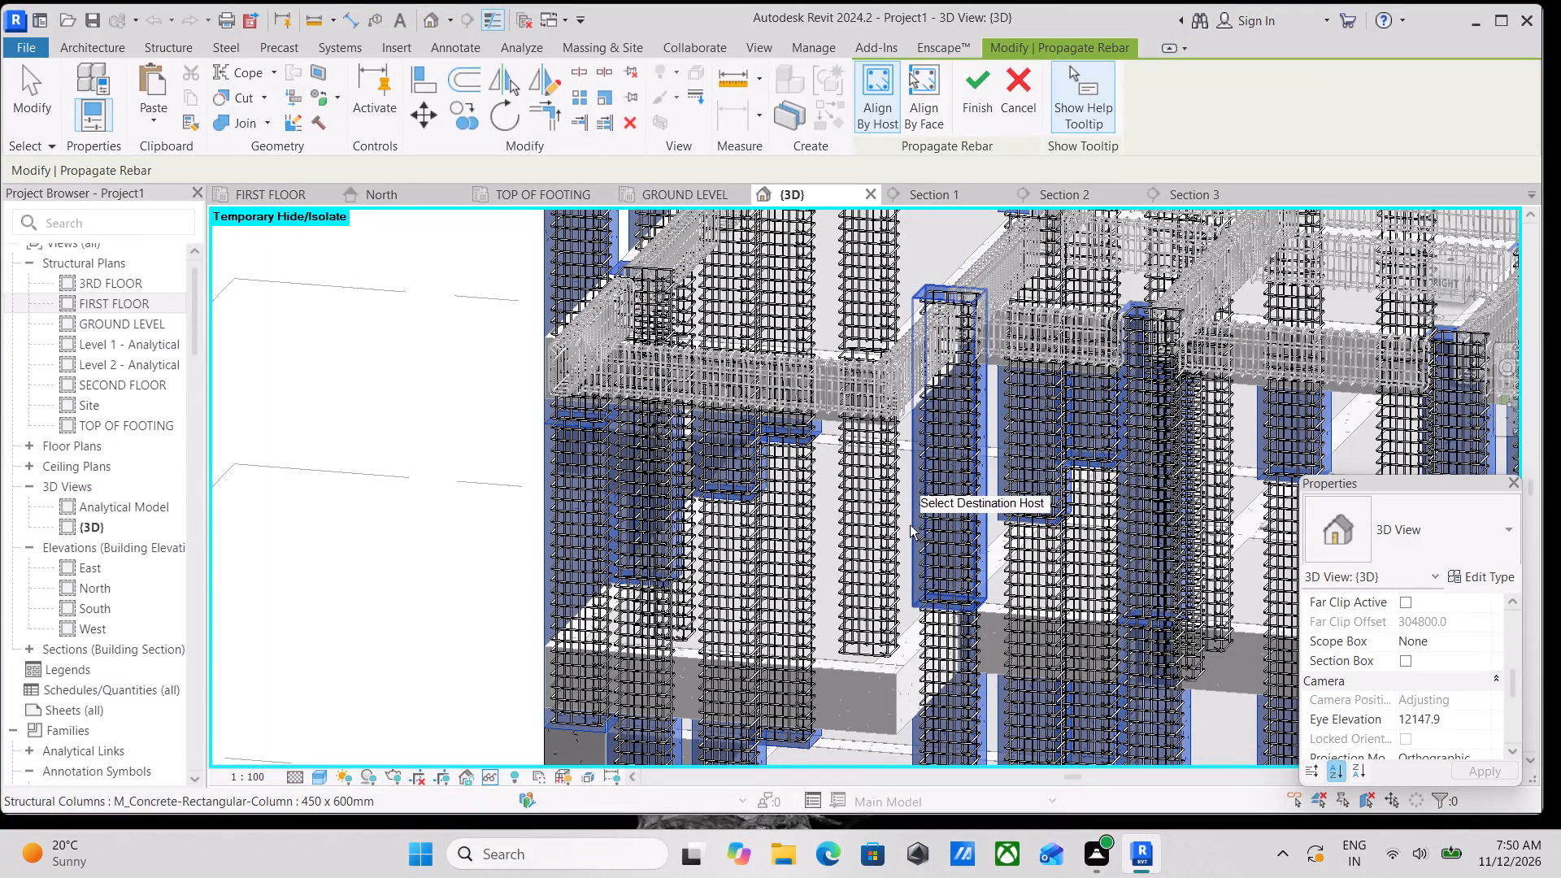
{"action": "middle_click_drag", "start_coordinate": [910, 526], "coordinate": [919, 437], "text": "shift"}
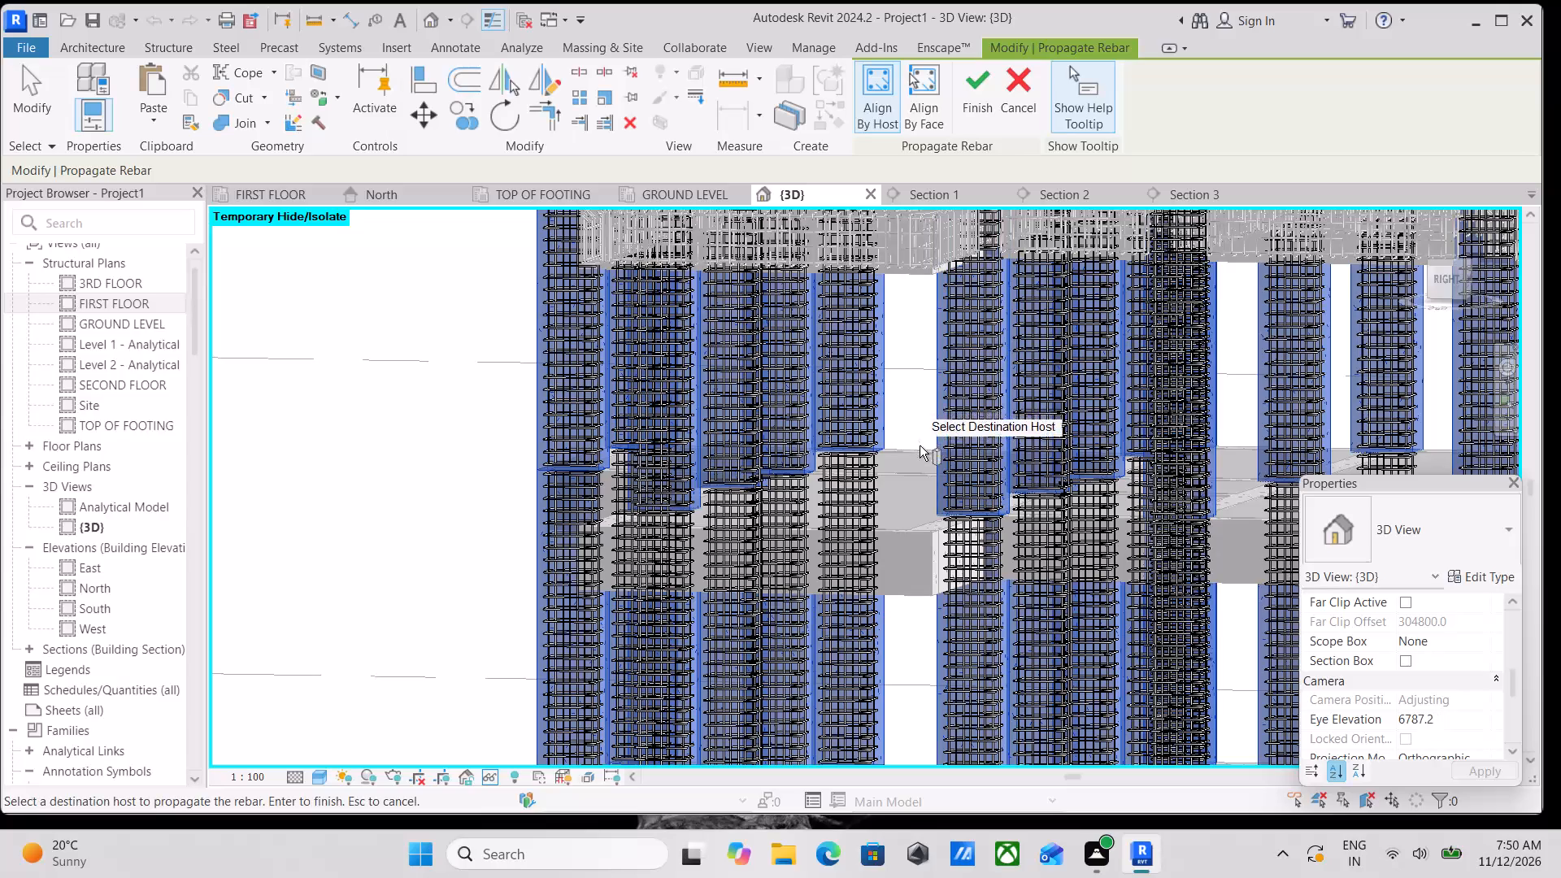
{"action": "middle_click_drag", "start_coordinate": [959, 446], "coordinate": [795, 541], "text": "shift"}
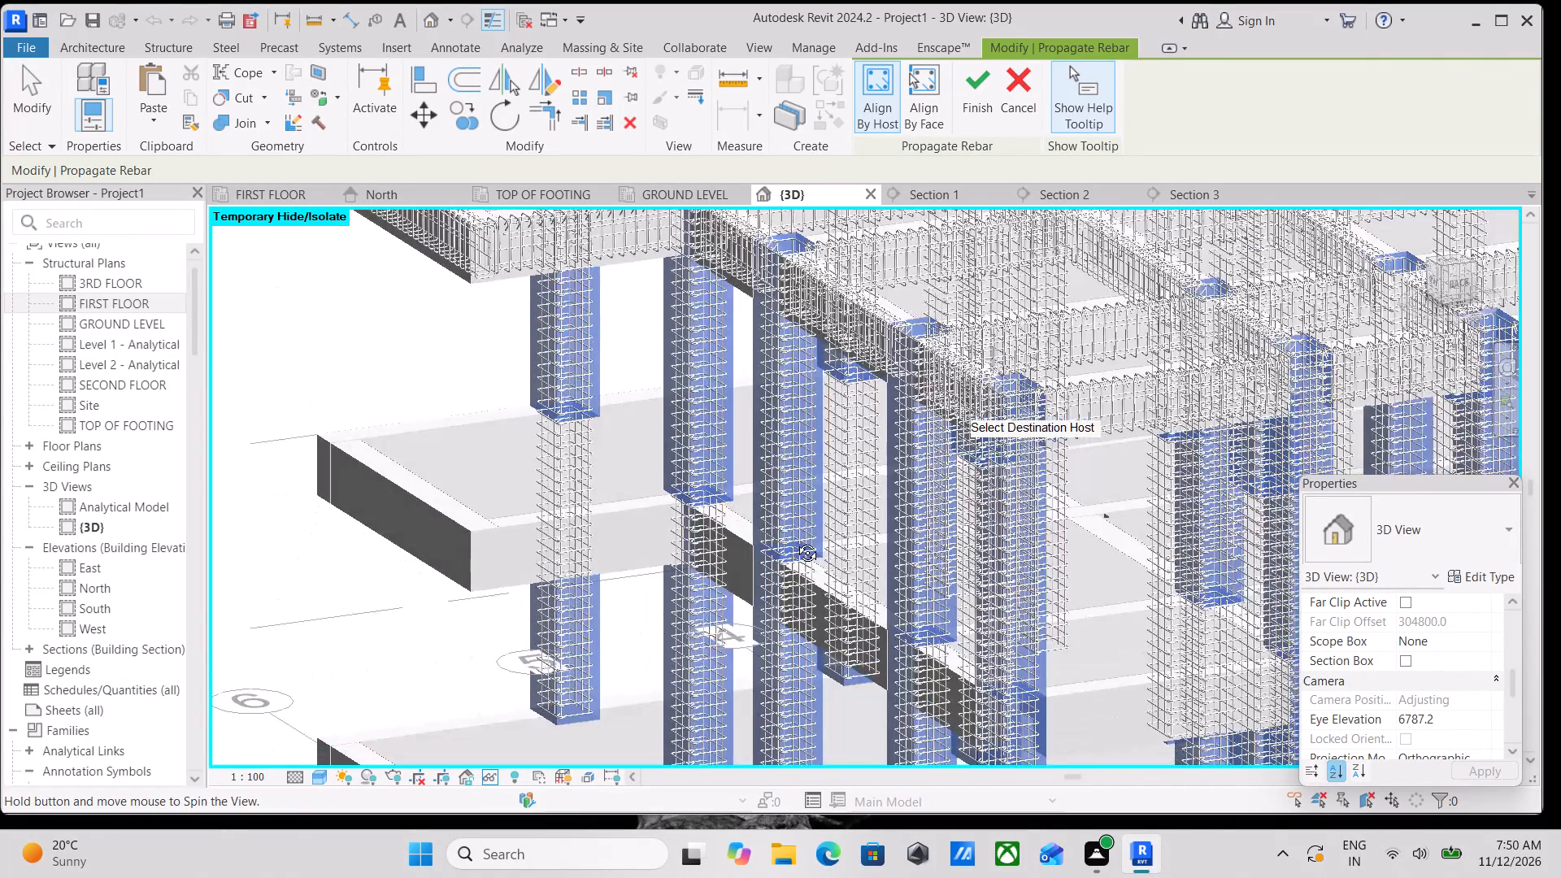
{"action": "middle_click_drag", "start_coordinate": [795, 541], "coordinate": [815, 510], "text": "shift"}
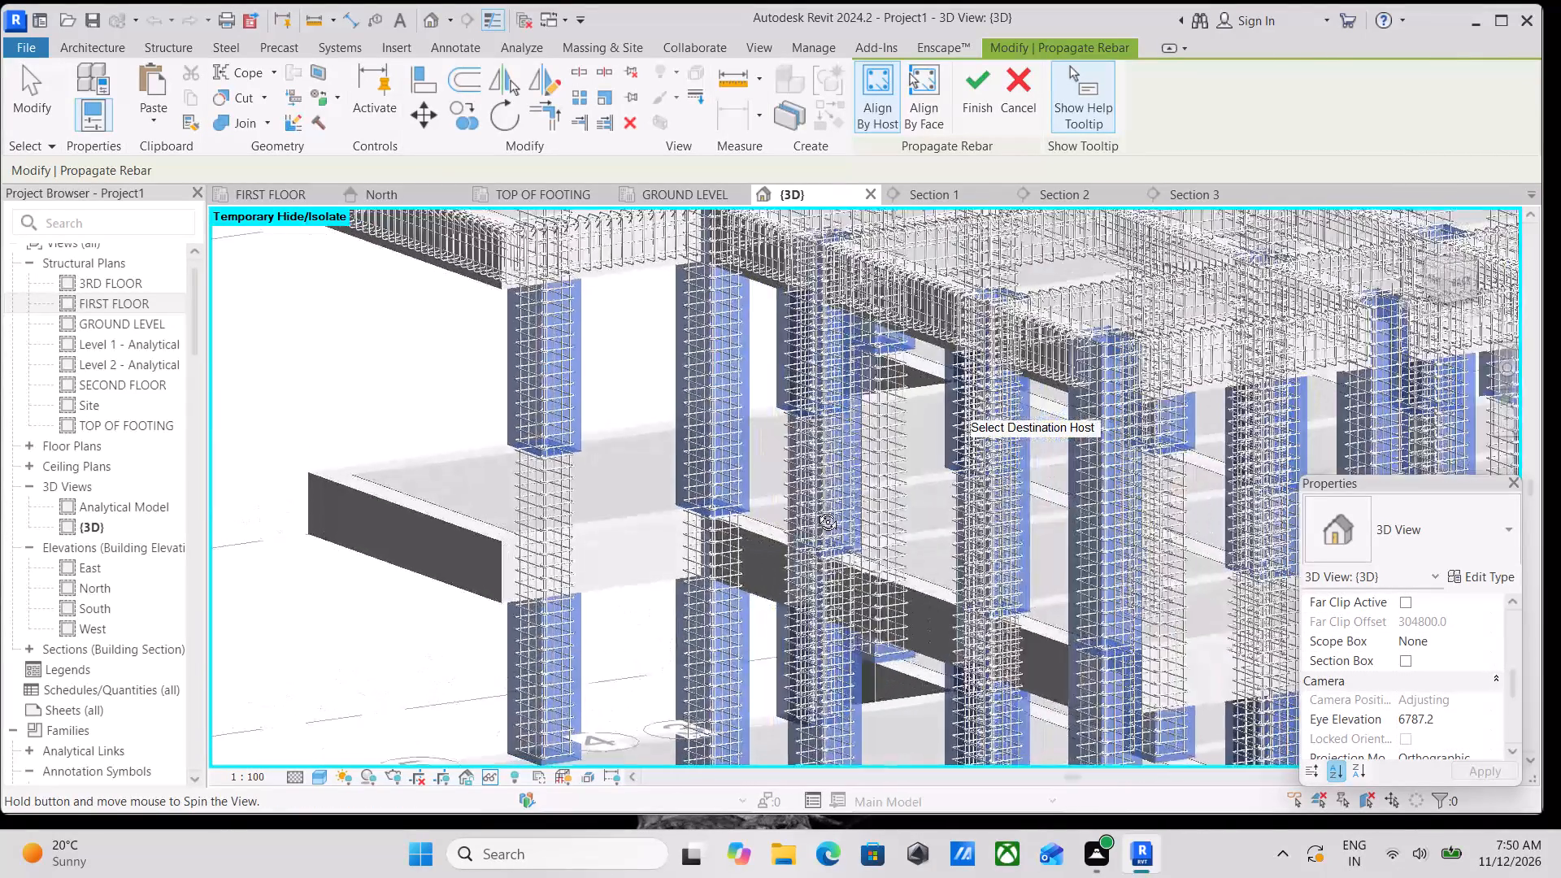
{"action": "middle_click_drag", "start_coordinate": [815, 510], "coordinate": [785, 511], "text": "shift"}
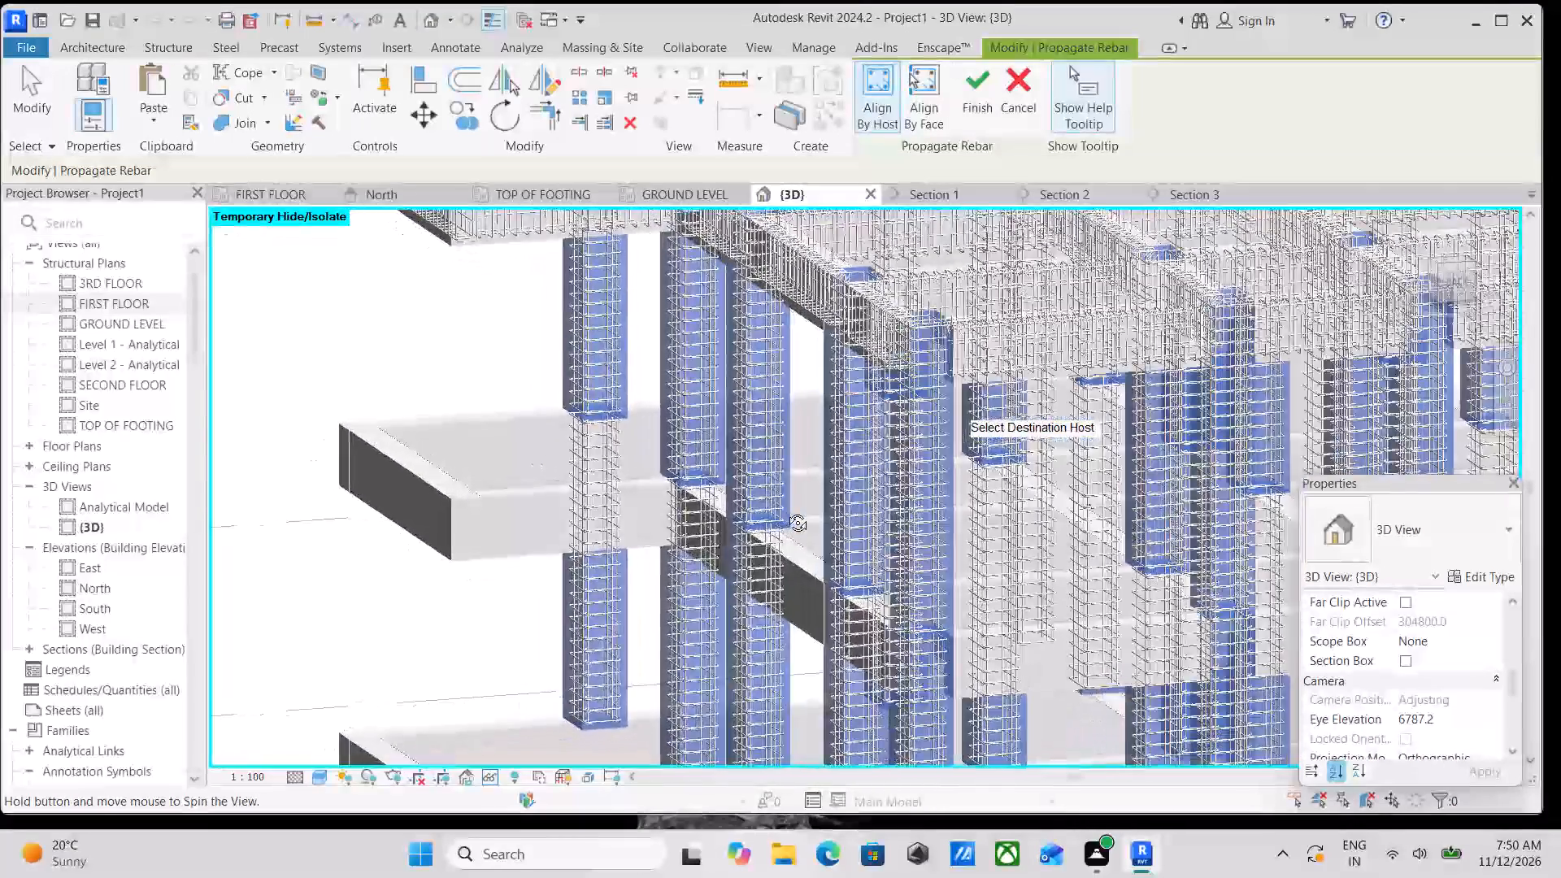
{"action": "middle_click_drag", "start_coordinate": [785, 511], "coordinate": [789, 519], "text": "shift"}
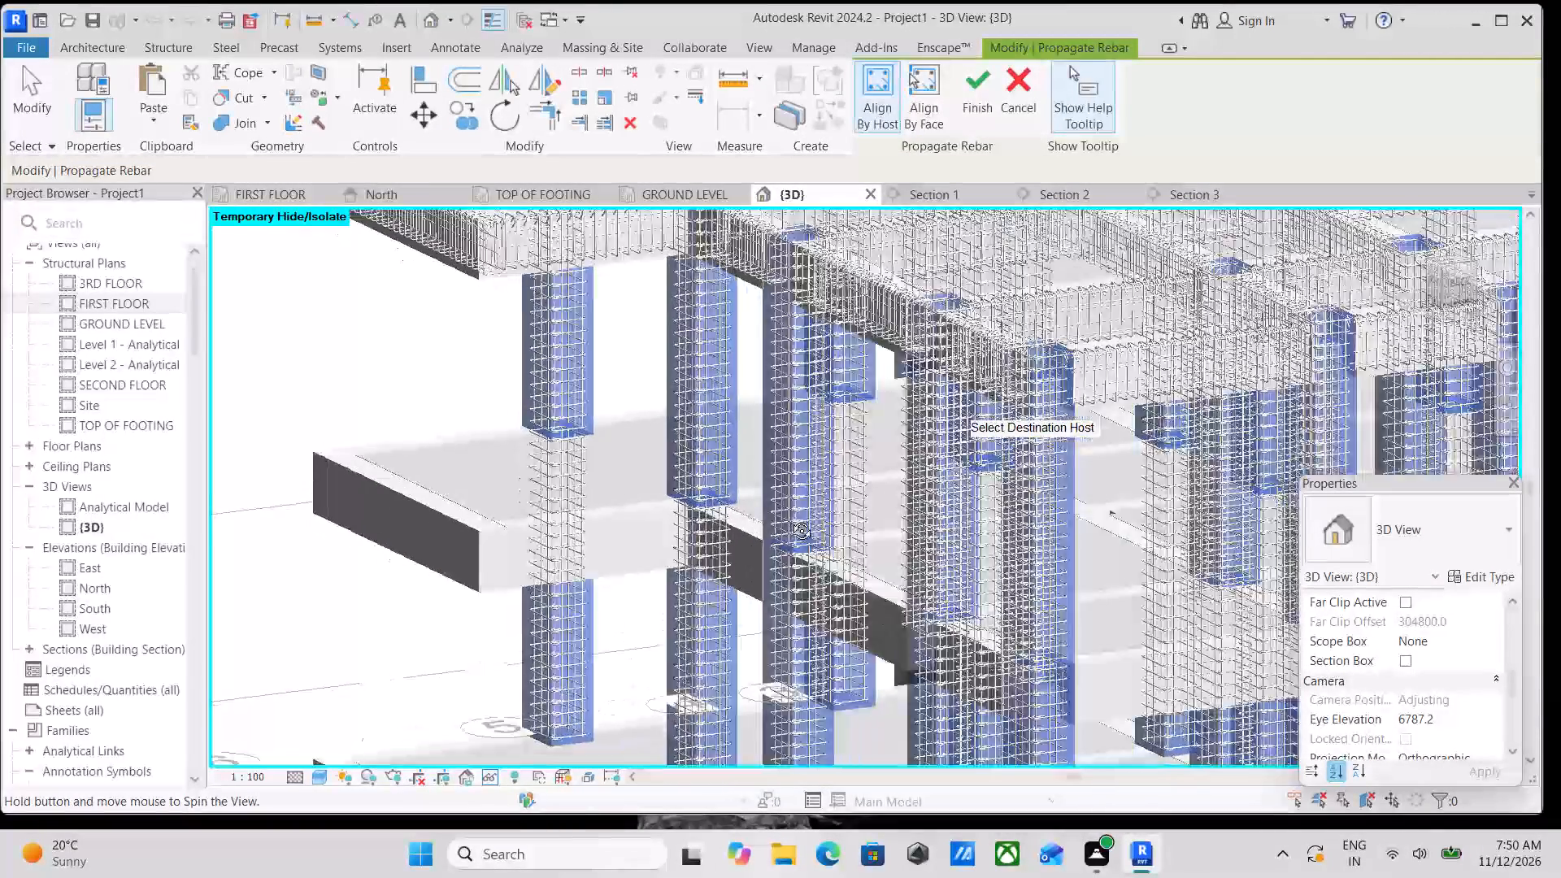
{"action": "middle_click_drag", "start_coordinate": [789, 519], "coordinate": [671, 512], "text": "shift"}
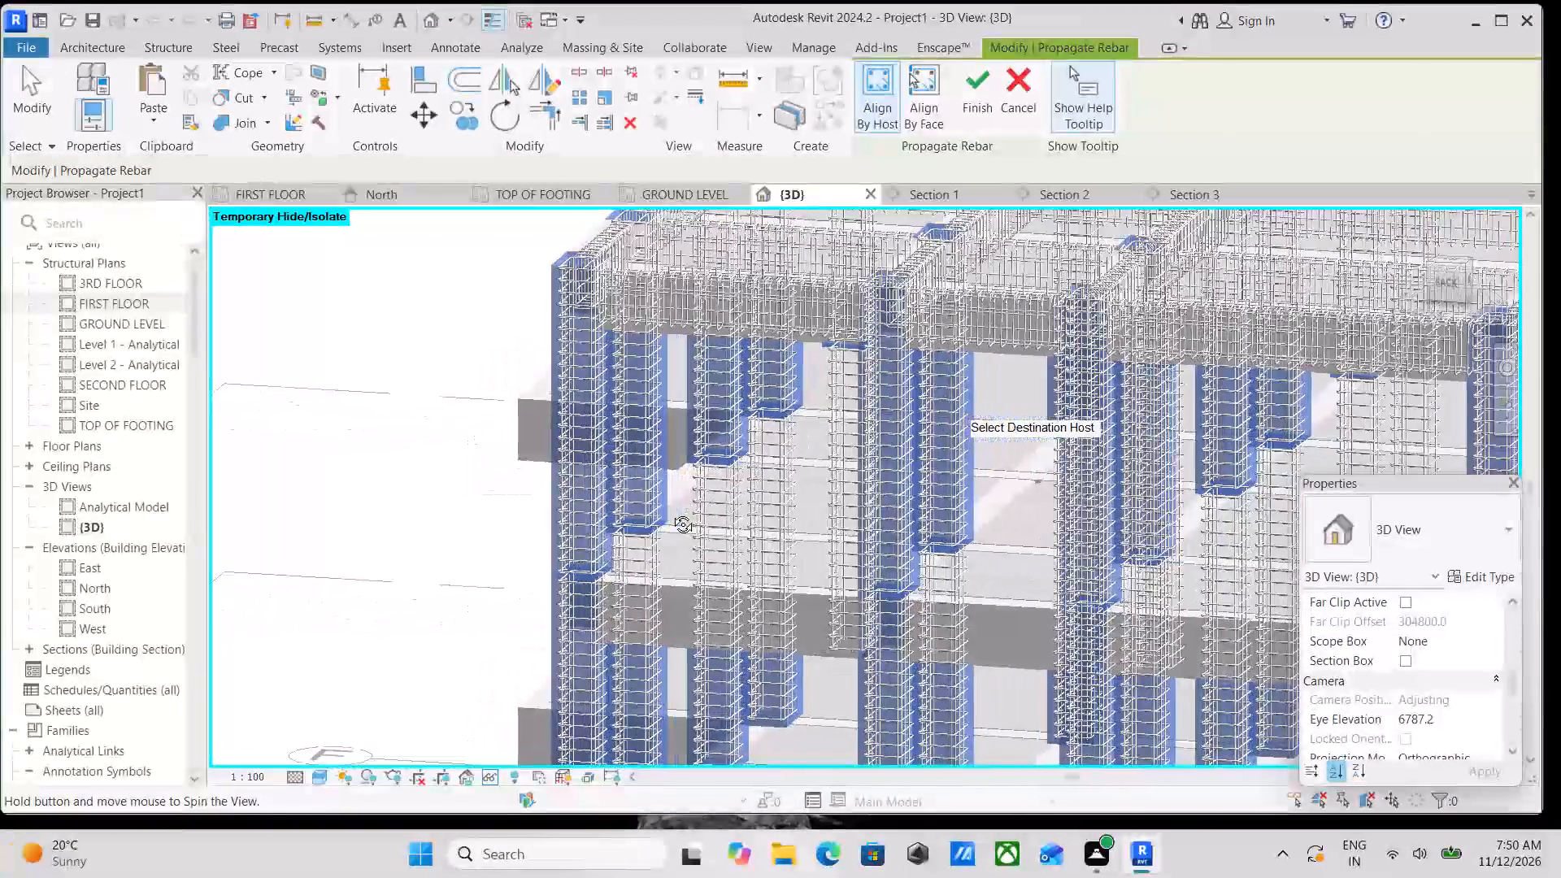
{"action": "middle_click_drag", "start_coordinate": [671, 512], "coordinate": [556, 556], "text": "shift"}
{"action": "middle_click_drag", "start_coordinate": [708, 574], "coordinate": [619, 562], "text": "shift"}
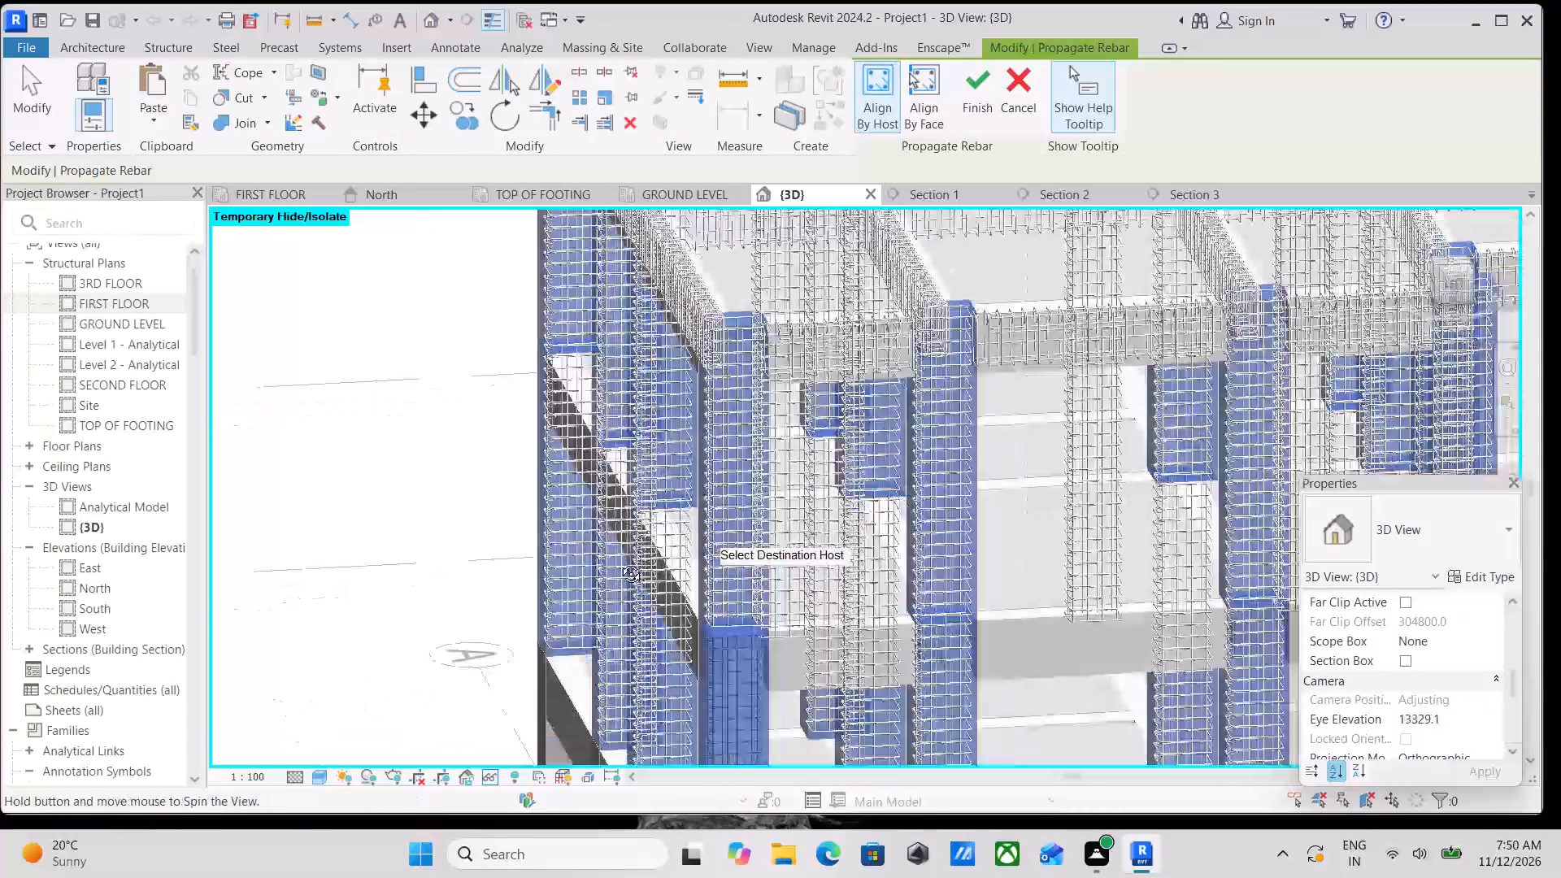
{"action": "middle_click_drag", "start_coordinate": [619, 562], "coordinate": [620, 580], "text": "shift"}
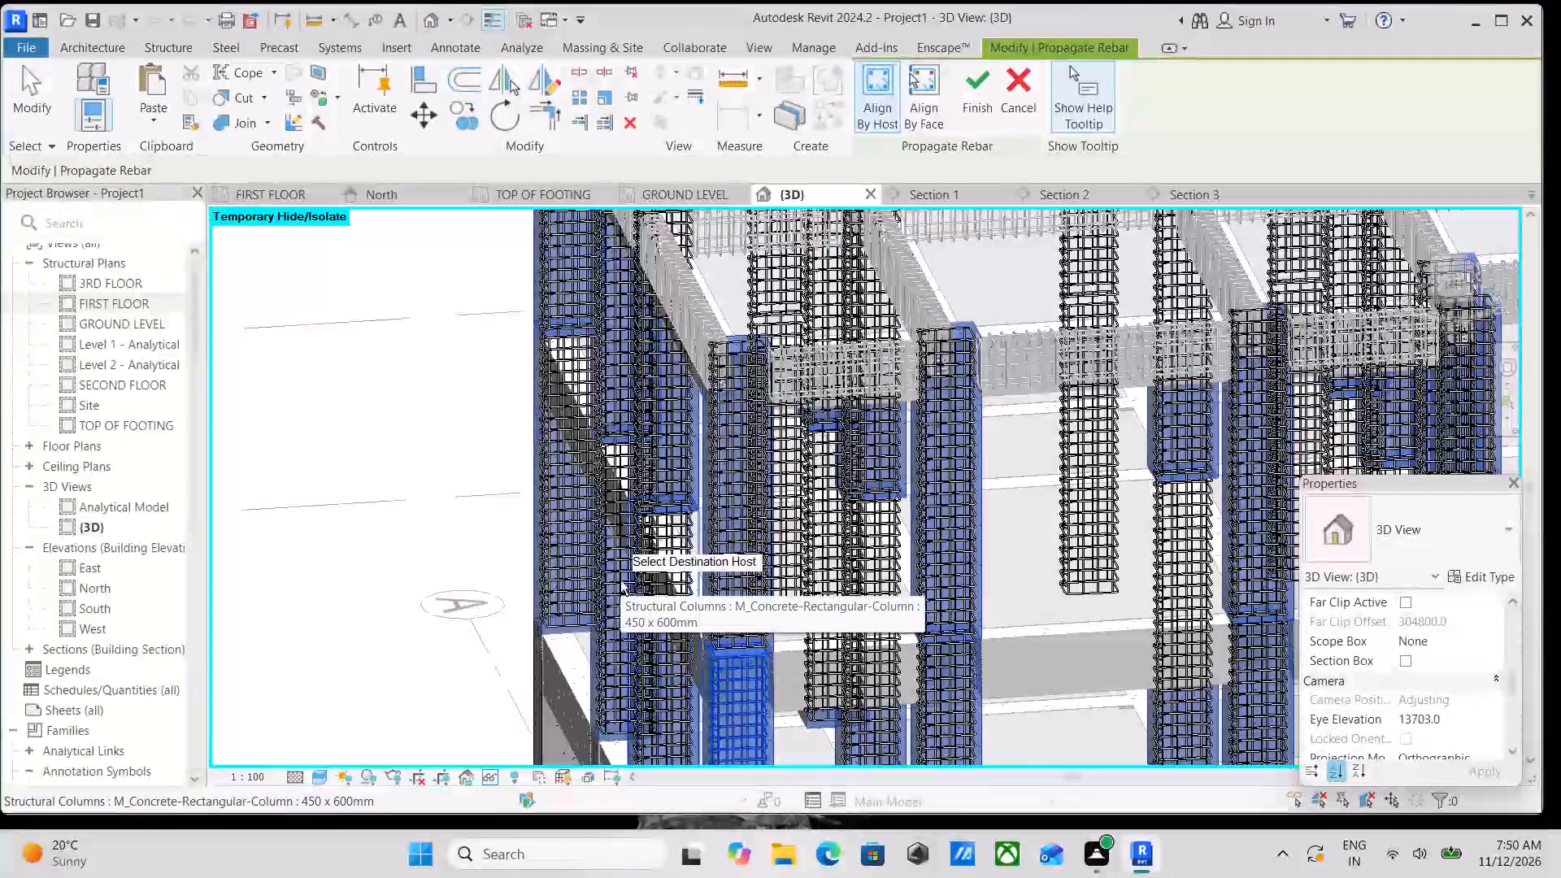
{"action": "scroll", "coordinate": [620, 580], "scroll_direction": "down", "scroll_amount": 2}
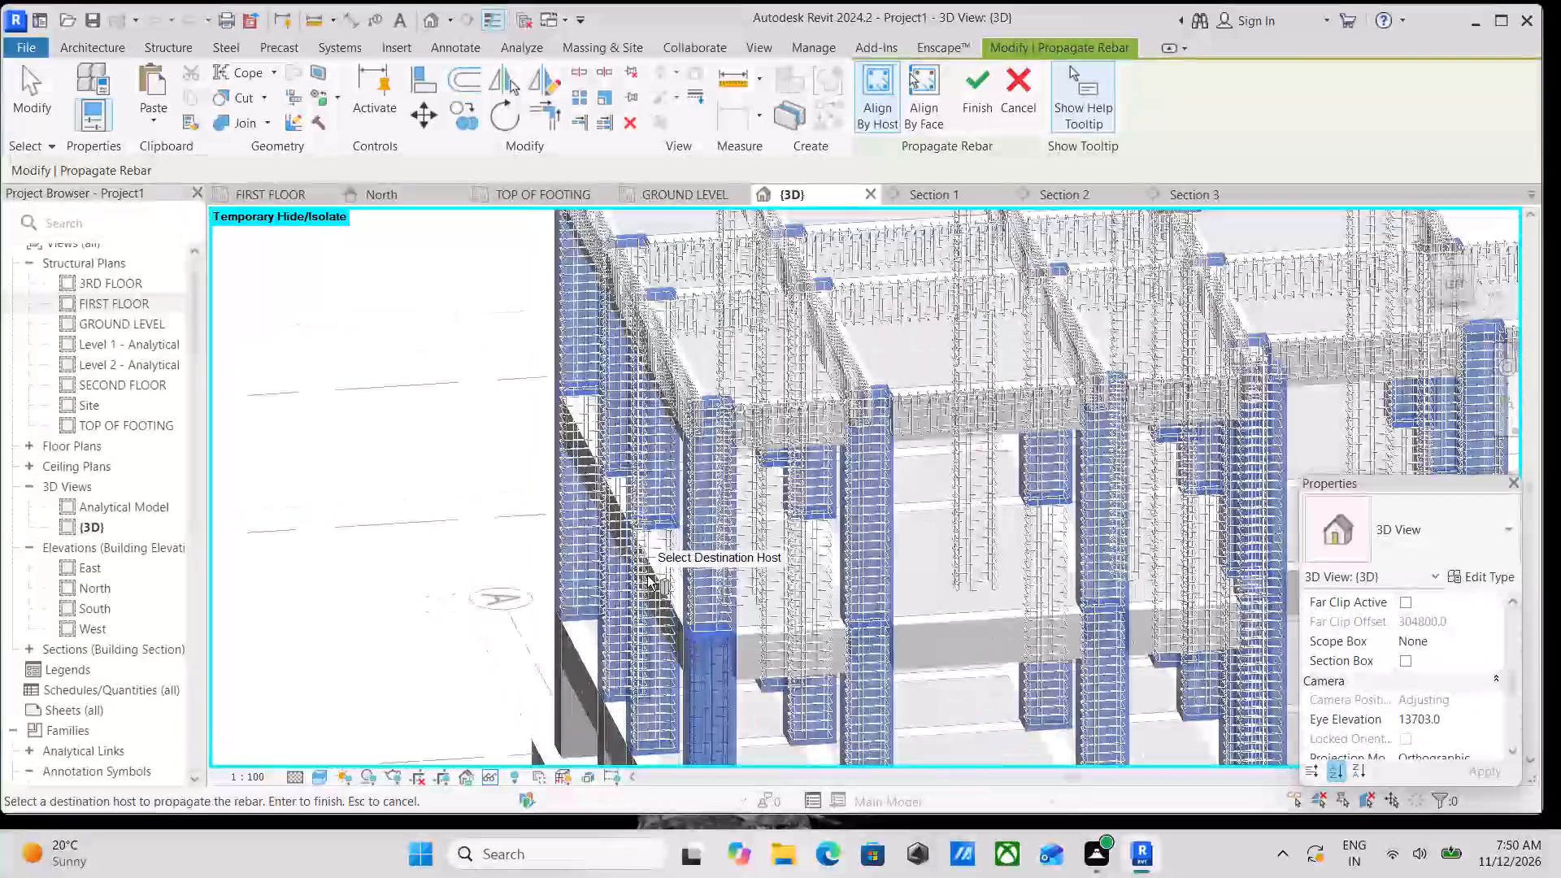
{"action": "middle_click_drag", "start_coordinate": [655, 571], "coordinate": [615, 523], "text": "shift"}
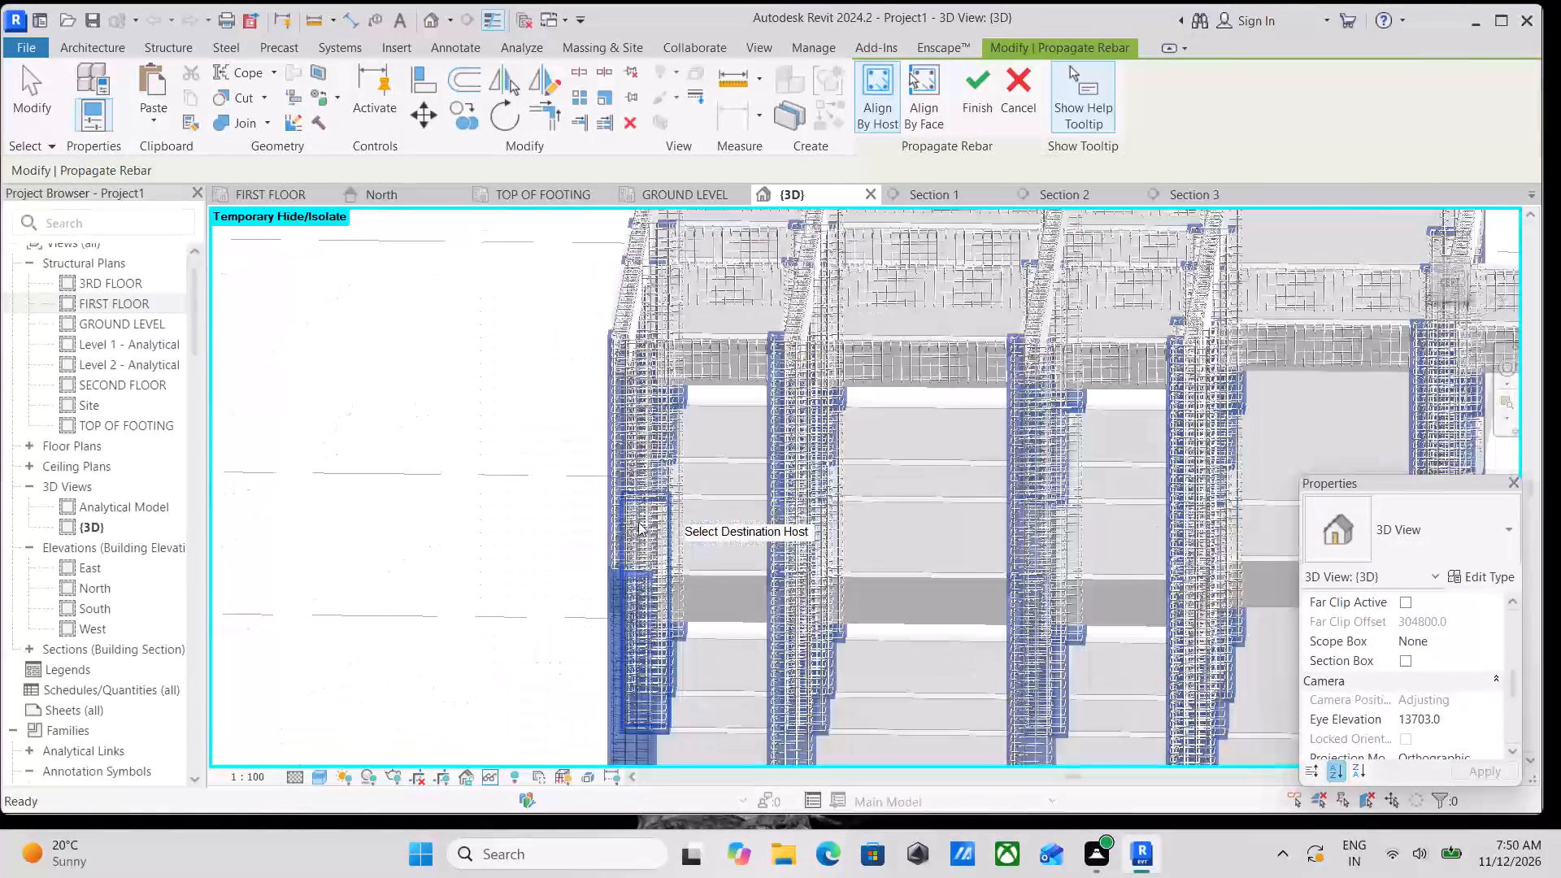
{"action": "middle_click_drag", "start_coordinate": [757, 545], "coordinate": [730, 442], "text": "shift"}
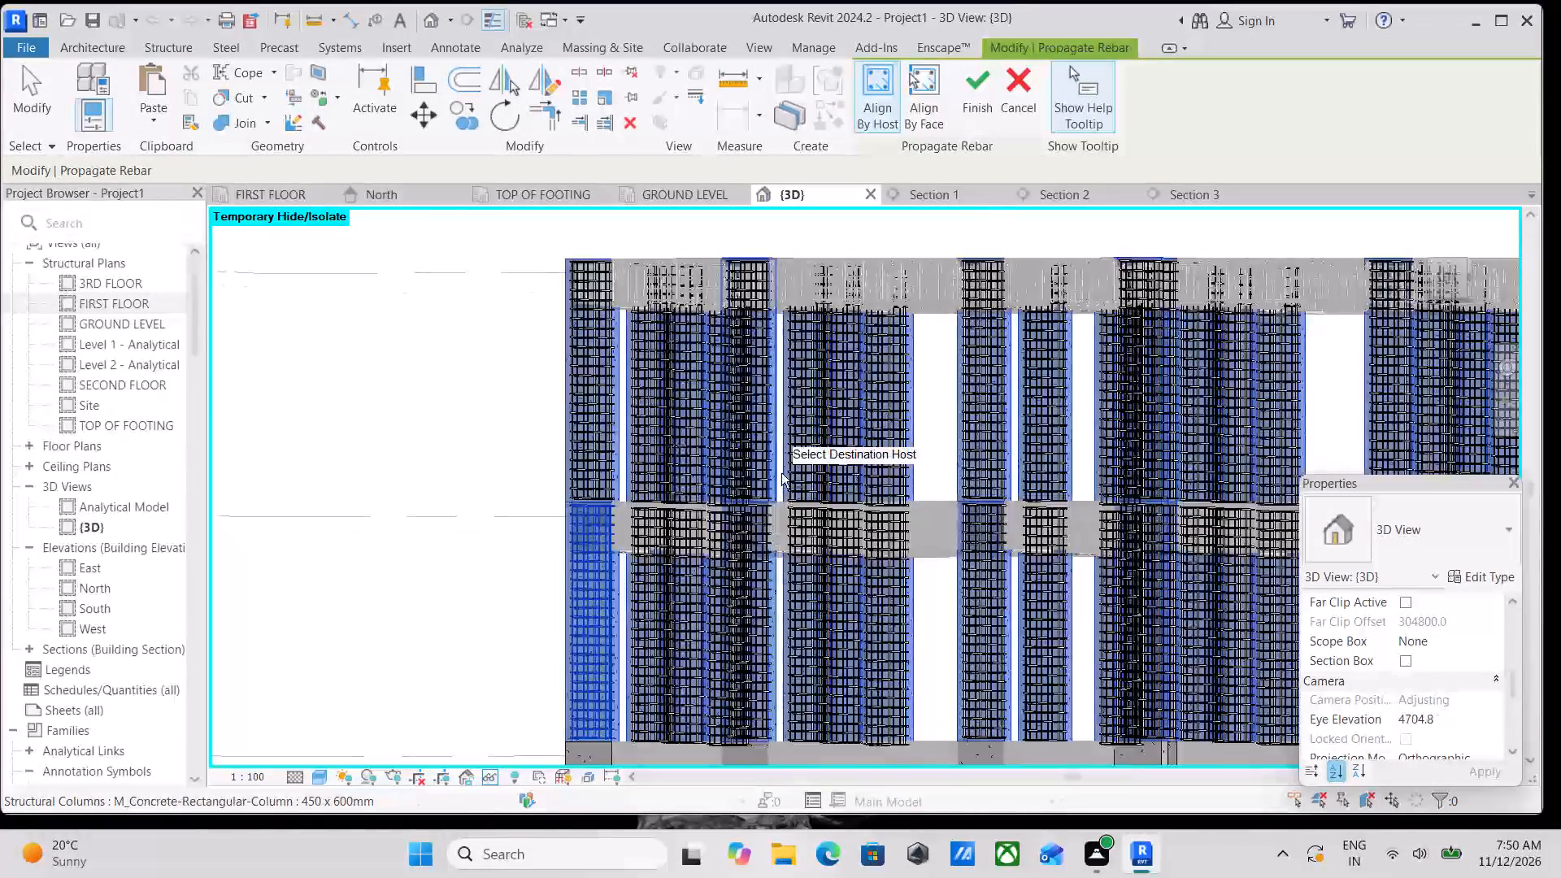
{"action": "scroll", "coordinate": [781, 473], "scroll_direction": "down", "scroll_amount": 1}
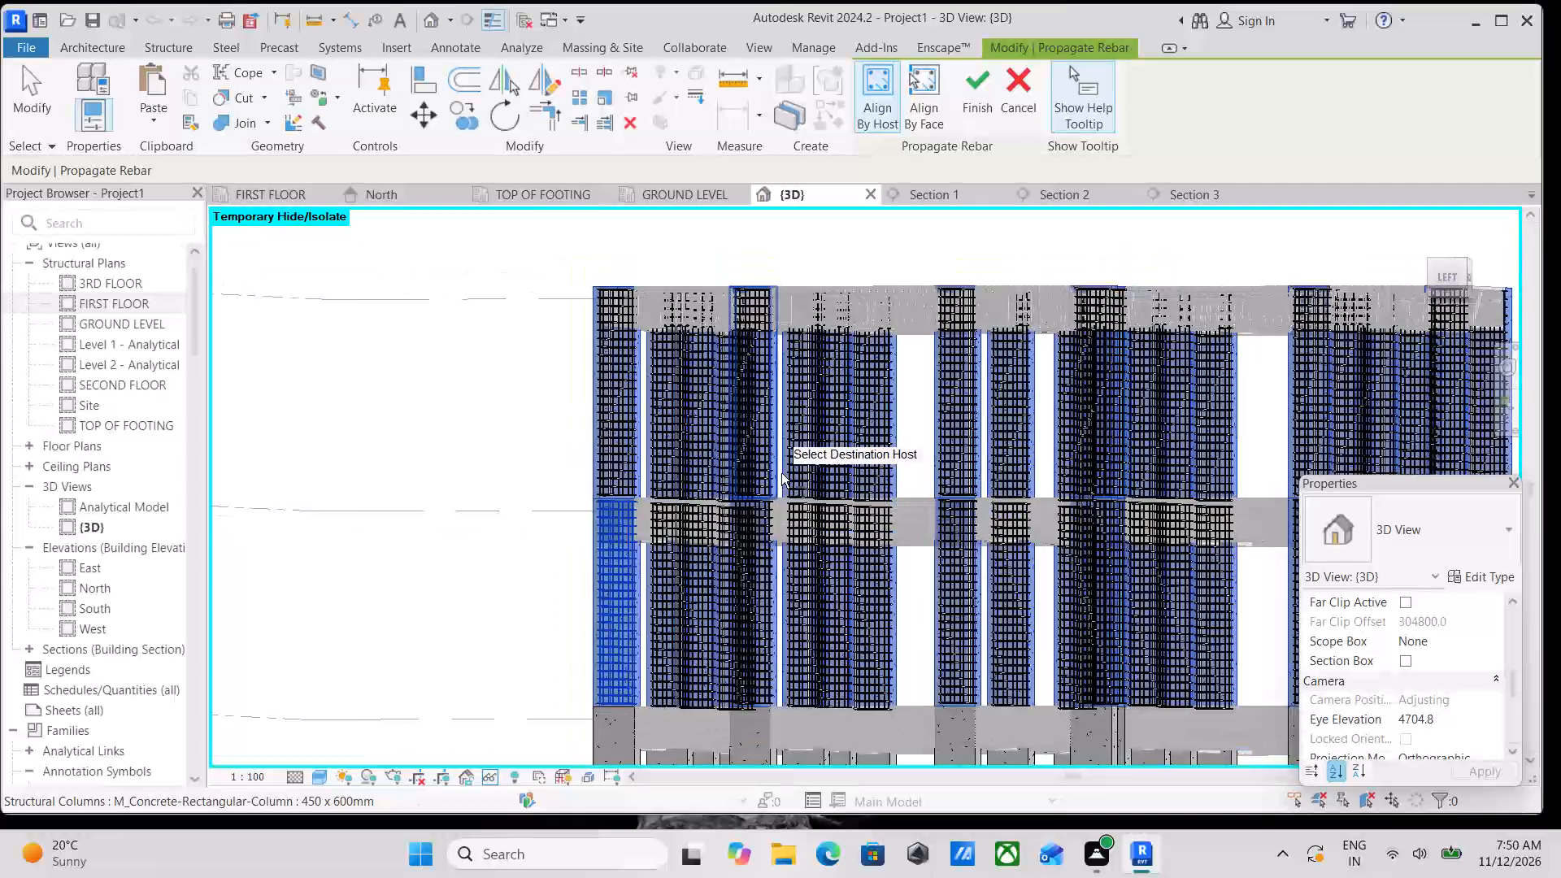
{"action": "scroll", "coordinate": [781, 511], "scroll_direction": "up", "scroll_amount": 1}
{"action": "scroll", "coordinate": [780, 518], "scroll_direction": "down", "scroll_amount": 1}
{"action": "middle_click_drag", "start_coordinate": [780, 519], "coordinate": [530, 654]}
{"action": "middle_click_drag", "start_coordinate": [663, 605], "coordinate": [556, 589], "text": "shift"}
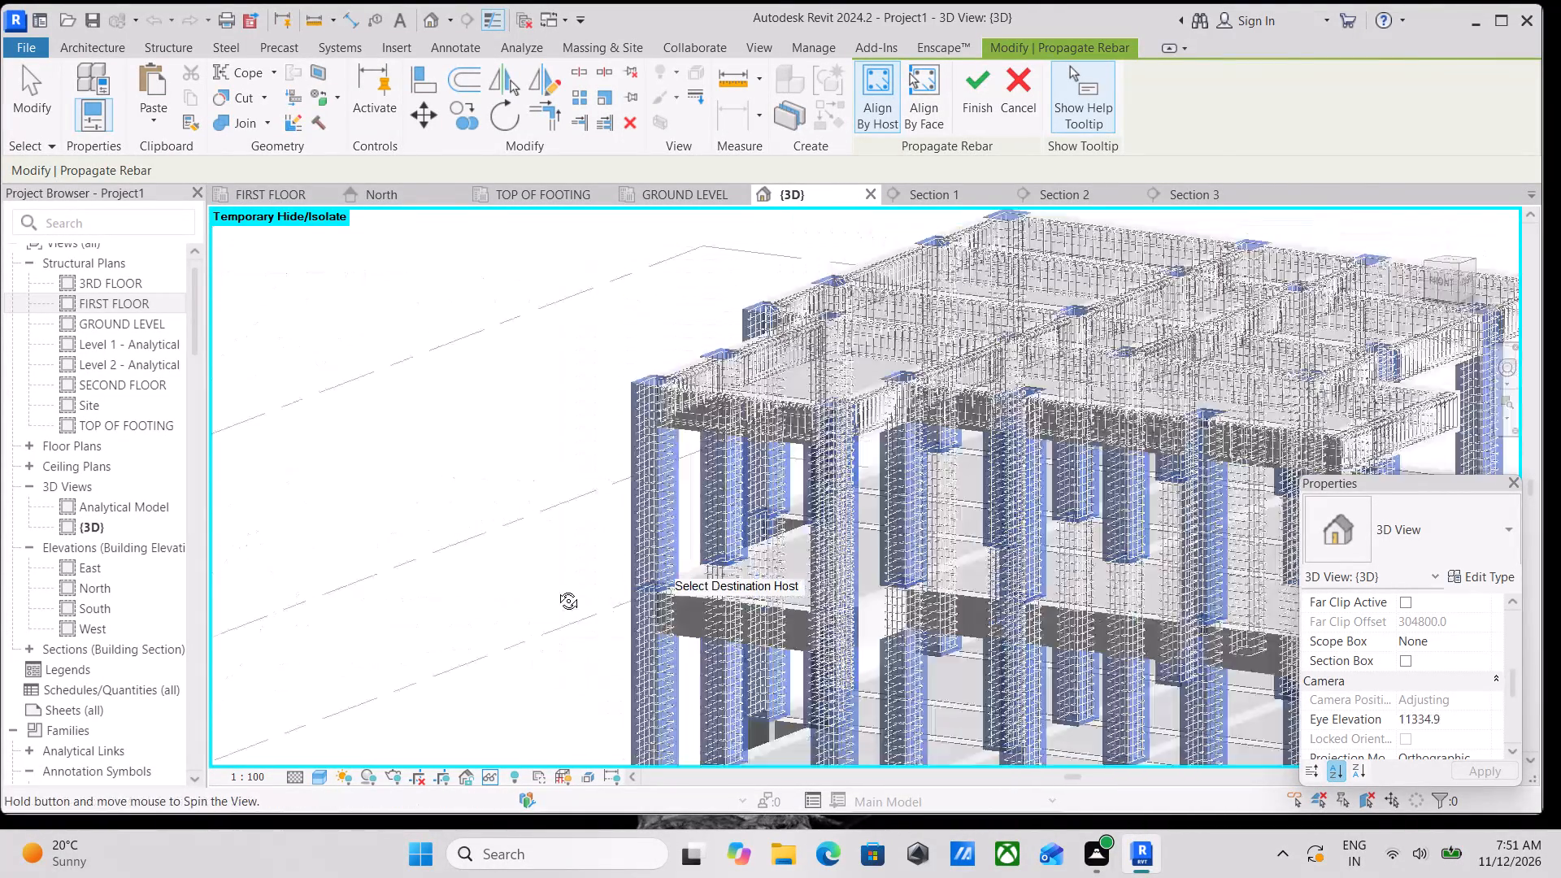
{"action": "middle_click_drag", "start_coordinate": [556, 589], "coordinate": [452, 549], "text": "shift"}
{"action": "middle_click_drag", "start_coordinate": [553, 558], "coordinate": [487, 558], "text": "shift"}
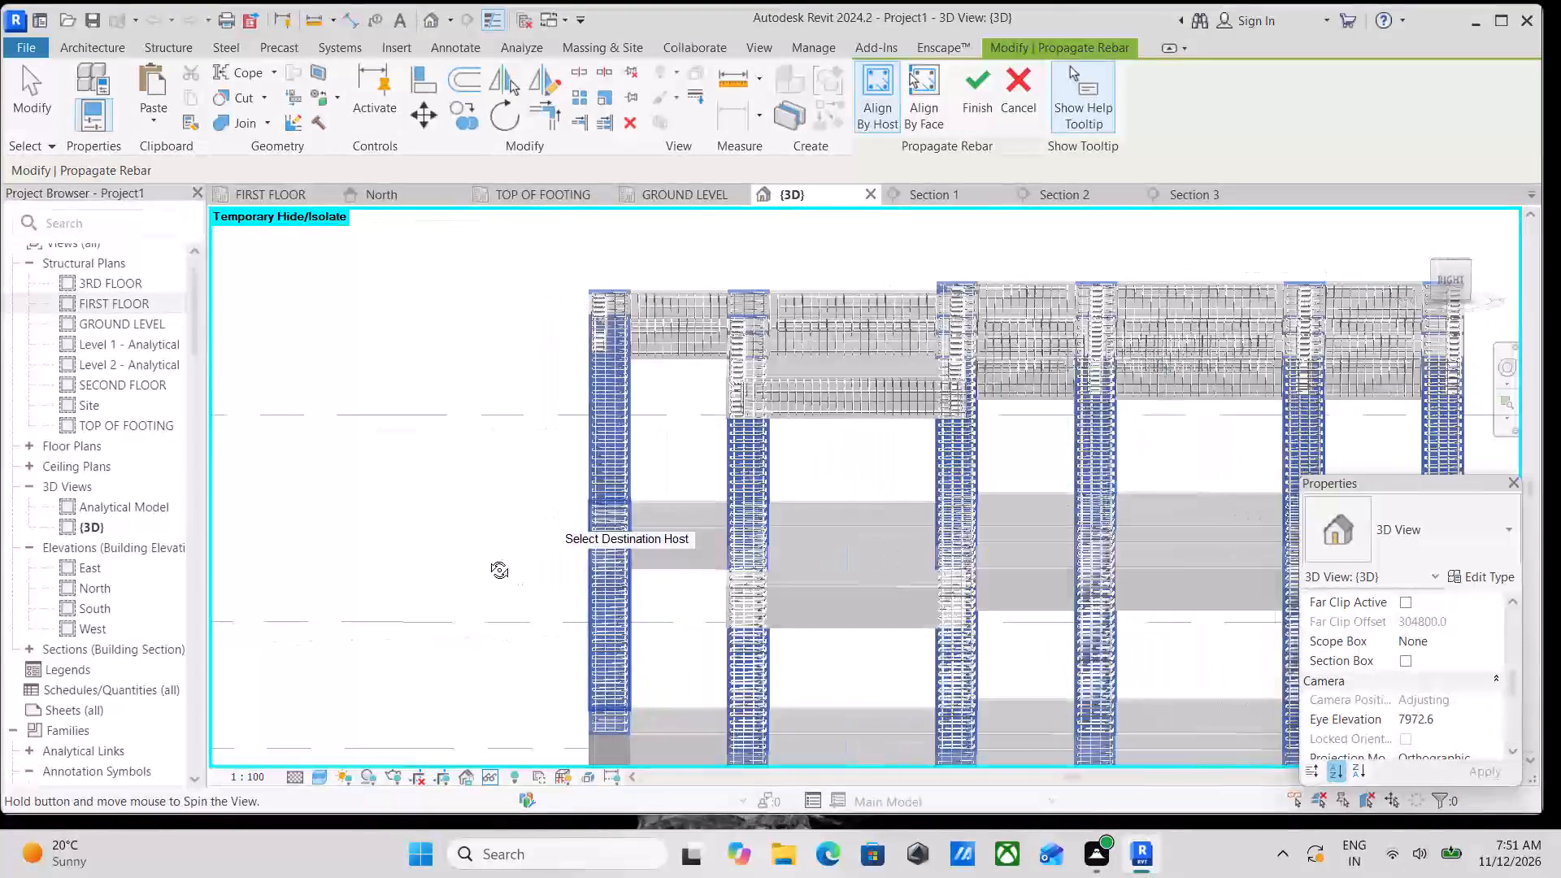
{"action": "middle_click_drag", "start_coordinate": [487, 558], "coordinate": [546, 580], "text": "shift"}
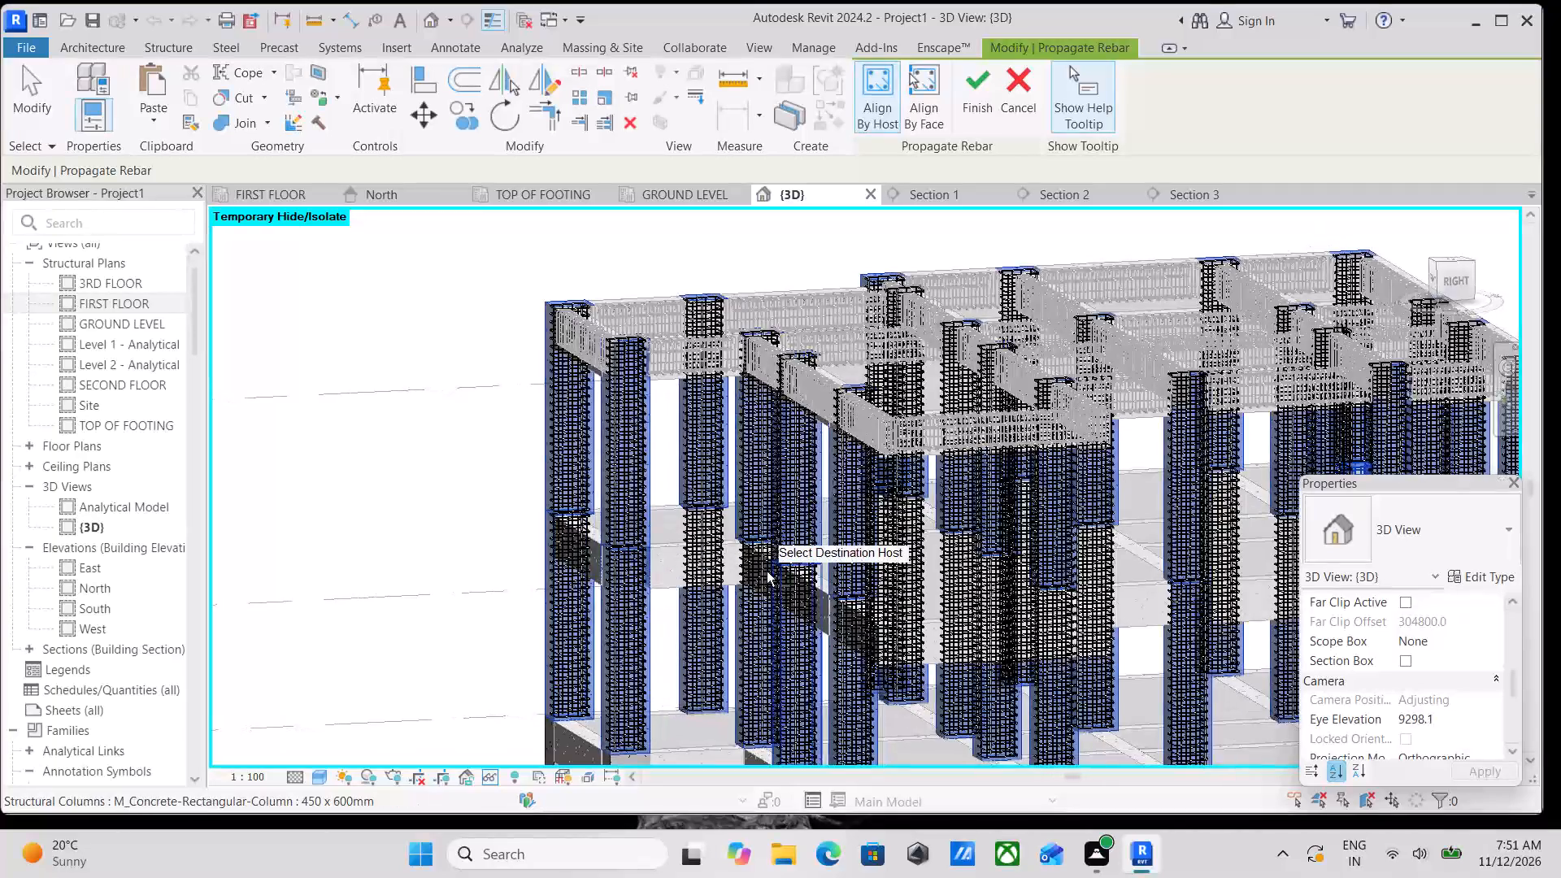
{"action": "middle_click_drag", "start_coordinate": [763, 570], "coordinate": [650, 603], "text": "shift"}
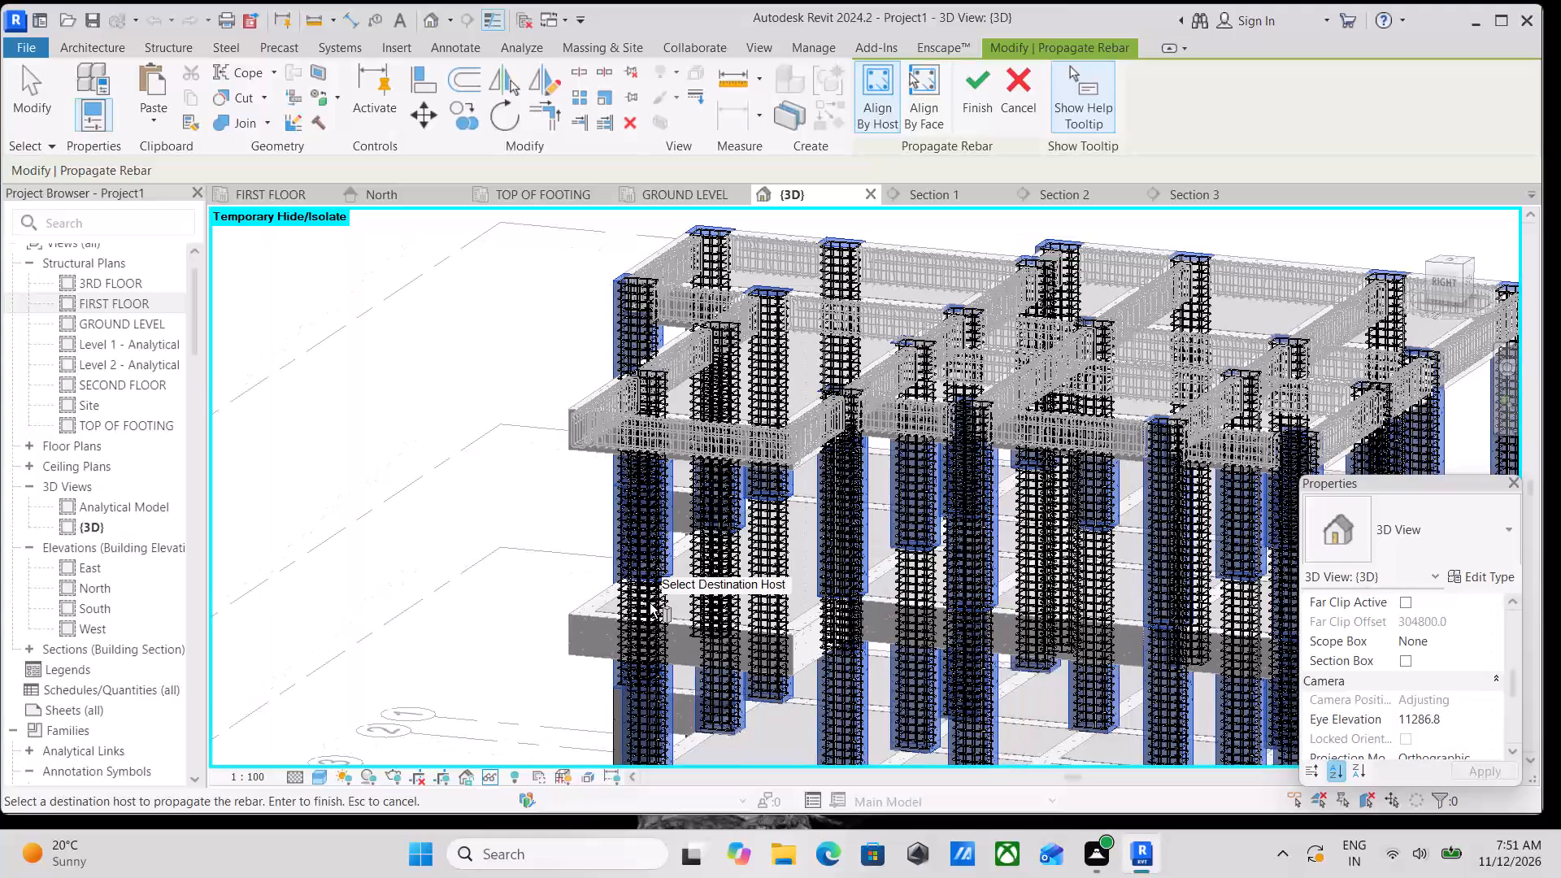
{"action": "scroll", "coordinate": [650, 602], "scroll_direction": "up", "scroll_amount": 2}
{"action": "scroll", "coordinate": [656, 594], "scroll_direction": "down", "scroll_amount": 2}
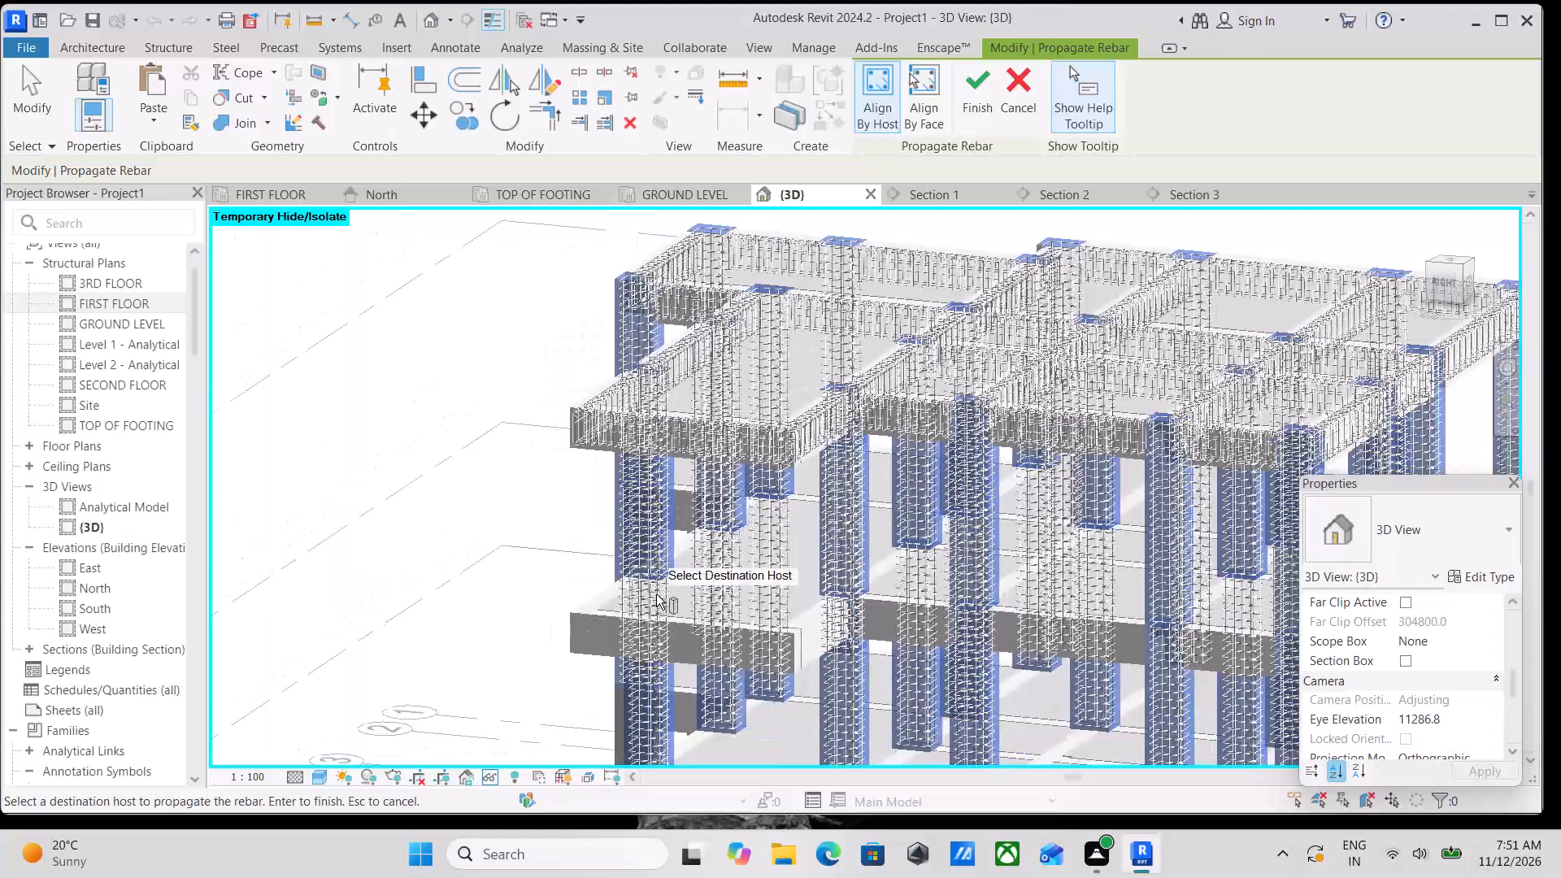
{"action": "middle_click_drag", "start_coordinate": [651, 590], "coordinate": [540, 517]}
{"action": "middle_click_drag", "start_coordinate": [676, 602], "coordinate": [1002, 554], "text": "shift"}
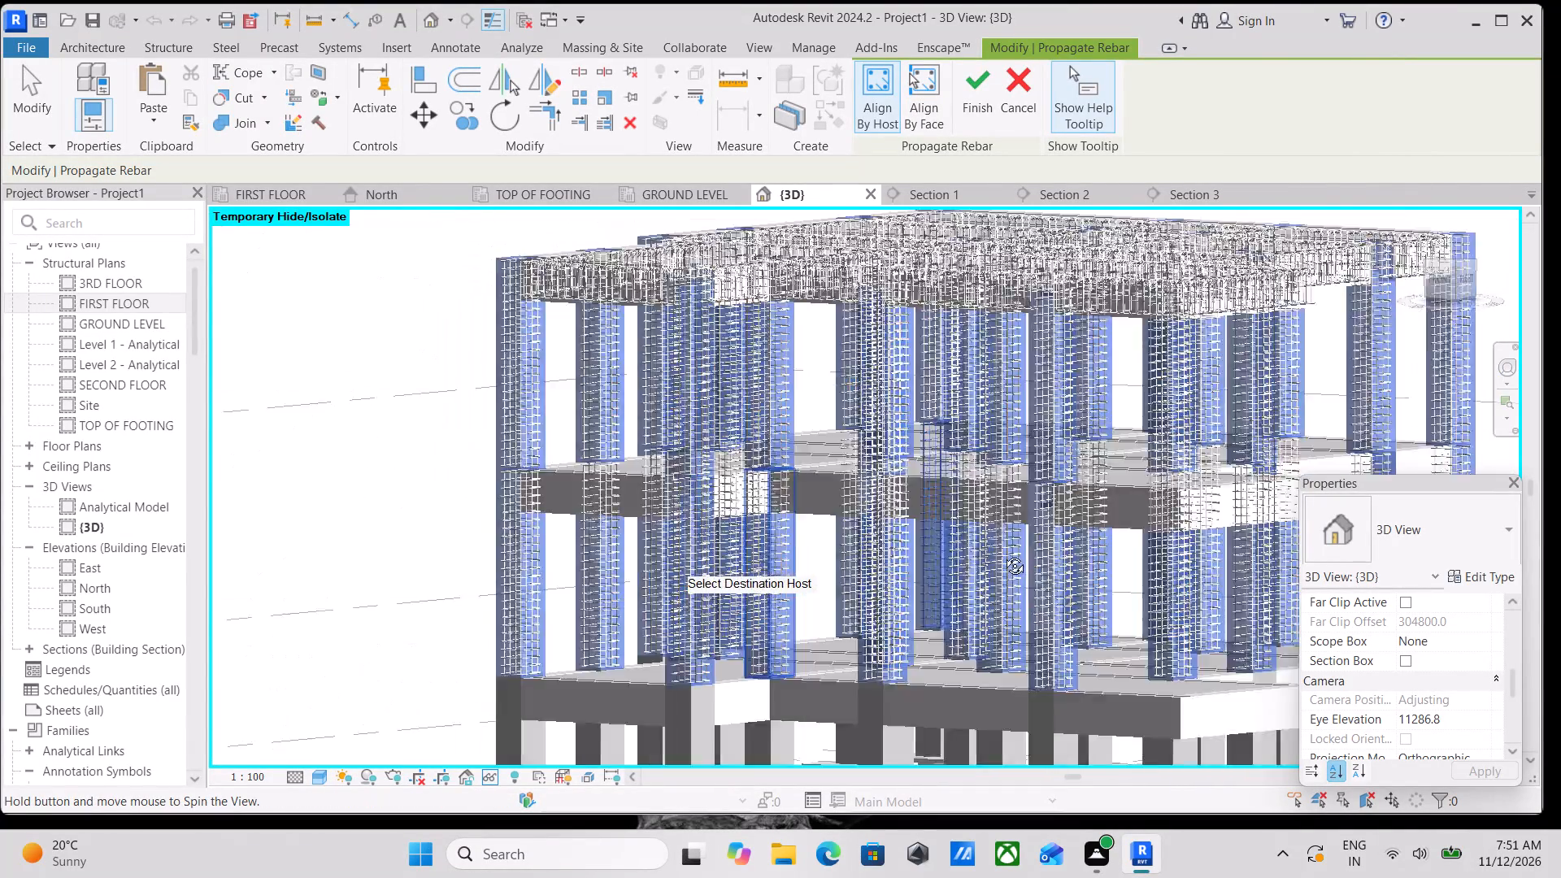
{"action": "middle_click_drag", "start_coordinate": [1002, 554], "coordinate": [735, 641], "text": "shift"}
{"action": "middle_click_drag", "start_coordinate": [757, 637], "coordinate": [853, 610], "text": "shift"}
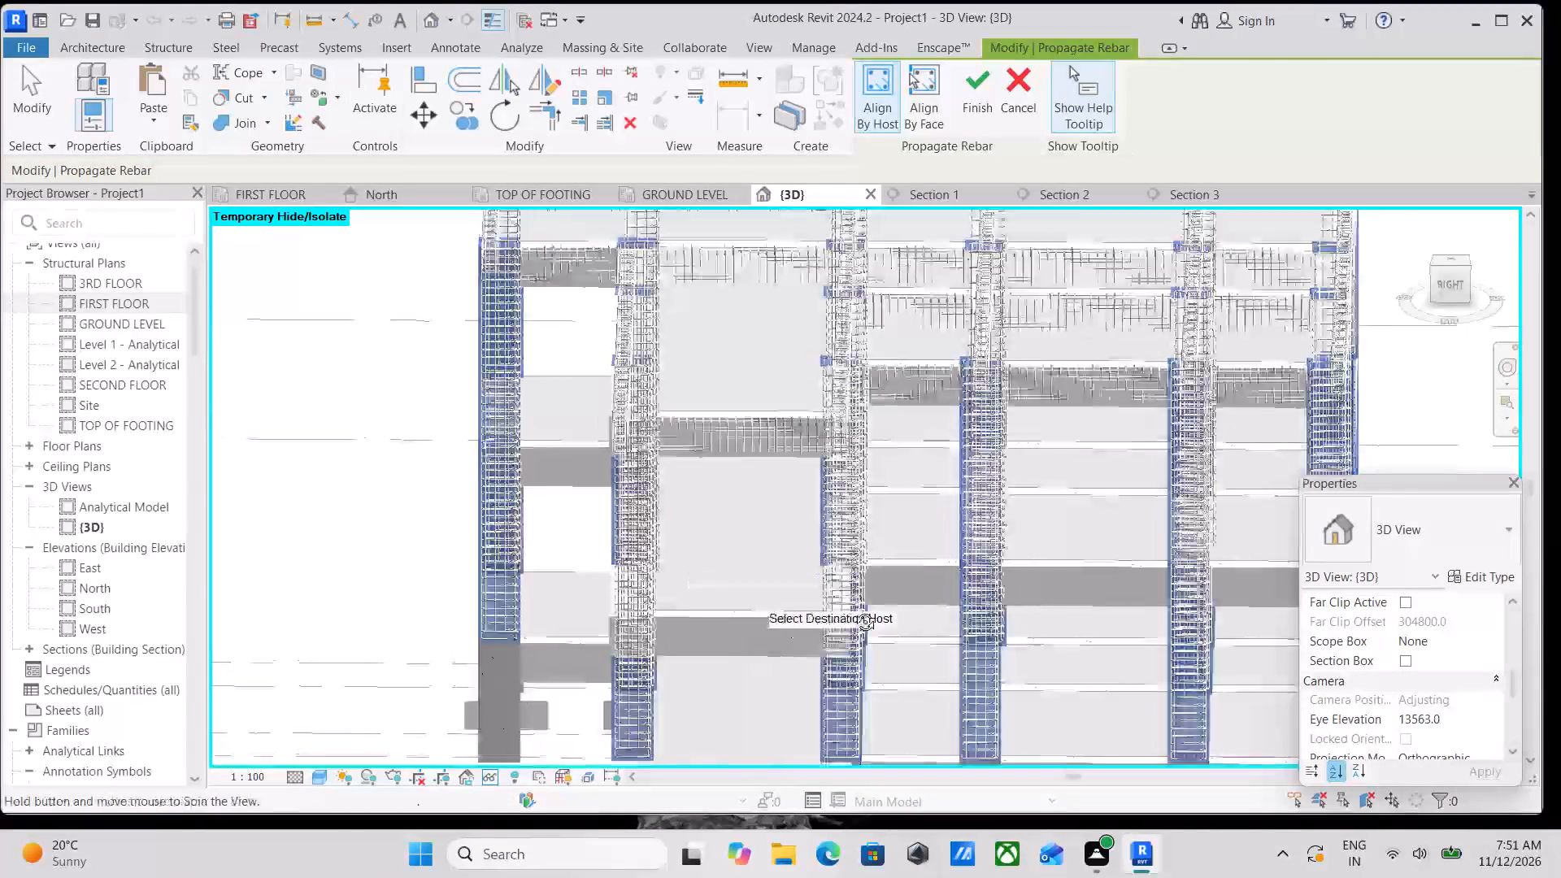
{"action": "middle_click_drag", "start_coordinate": [853, 610], "coordinate": [1028, 592], "text": "shift"}
{"action": "middle_click_drag", "start_coordinate": [884, 581], "coordinate": [1085, 488], "text": "shift"}
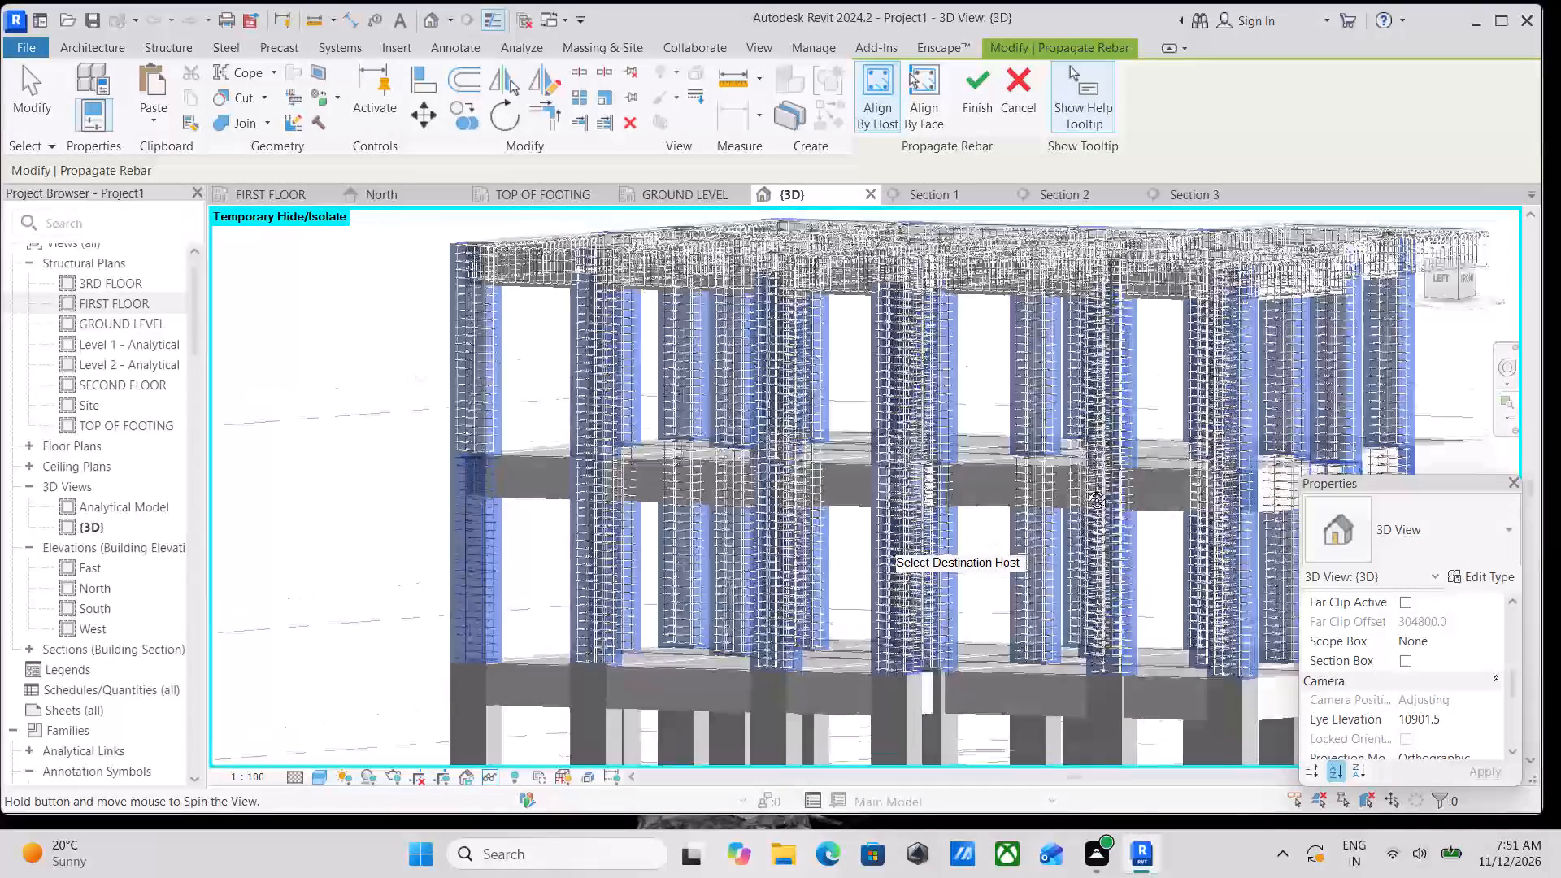
{"action": "middle_click_drag", "start_coordinate": [1085, 488], "coordinate": [999, 462], "text": "shift"}
{"action": "middle_click_drag", "start_coordinate": [1069, 565], "coordinate": [834, 647]}
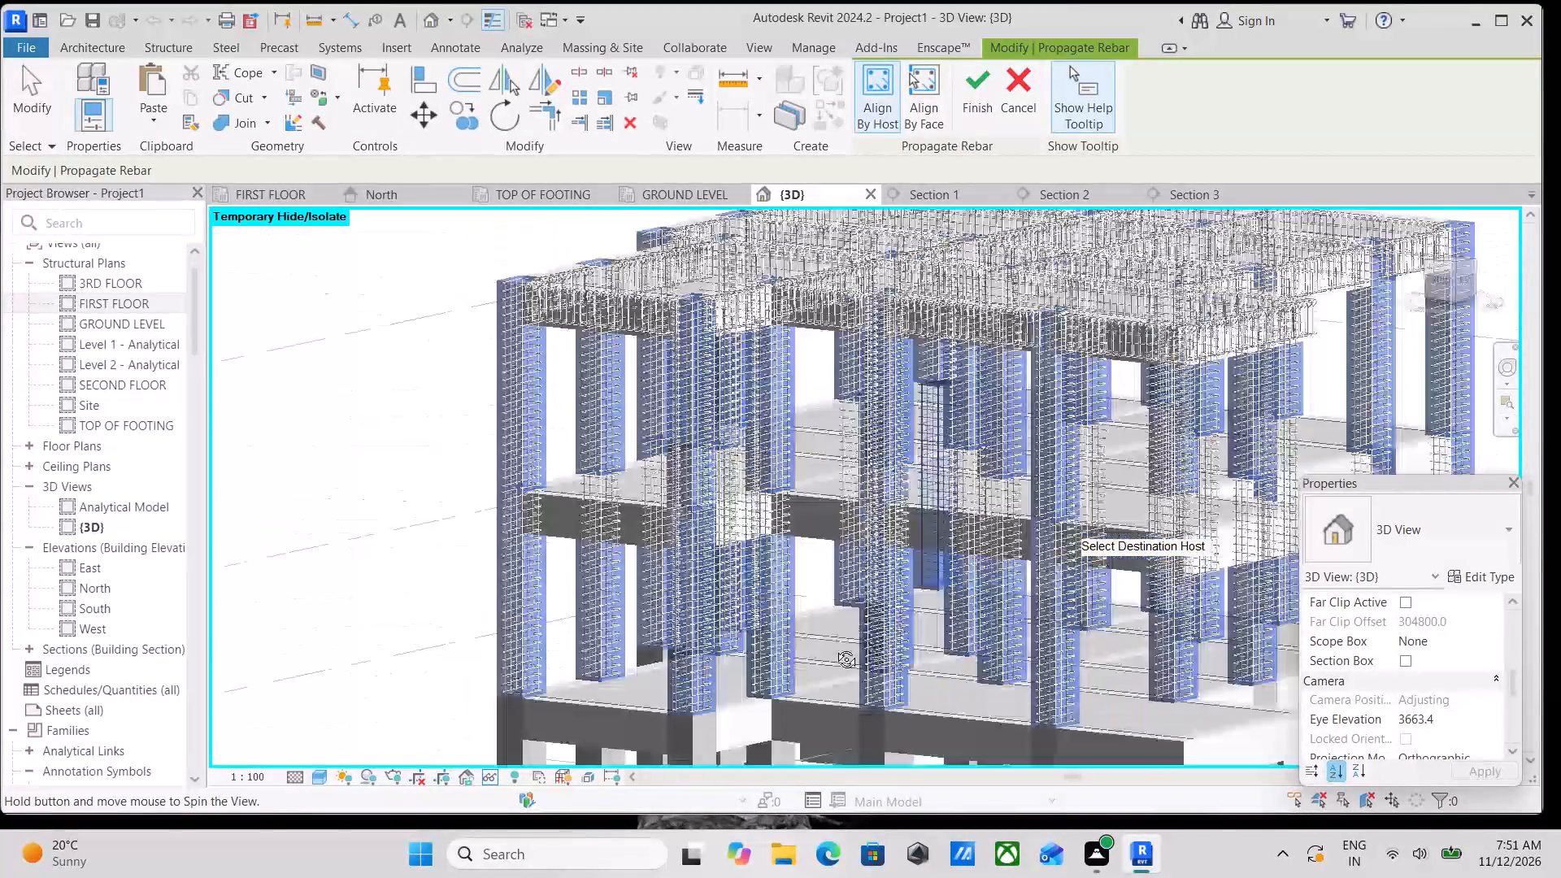
{"action": "middle_click_drag", "start_coordinate": [834, 647], "coordinate": [792, 648]}
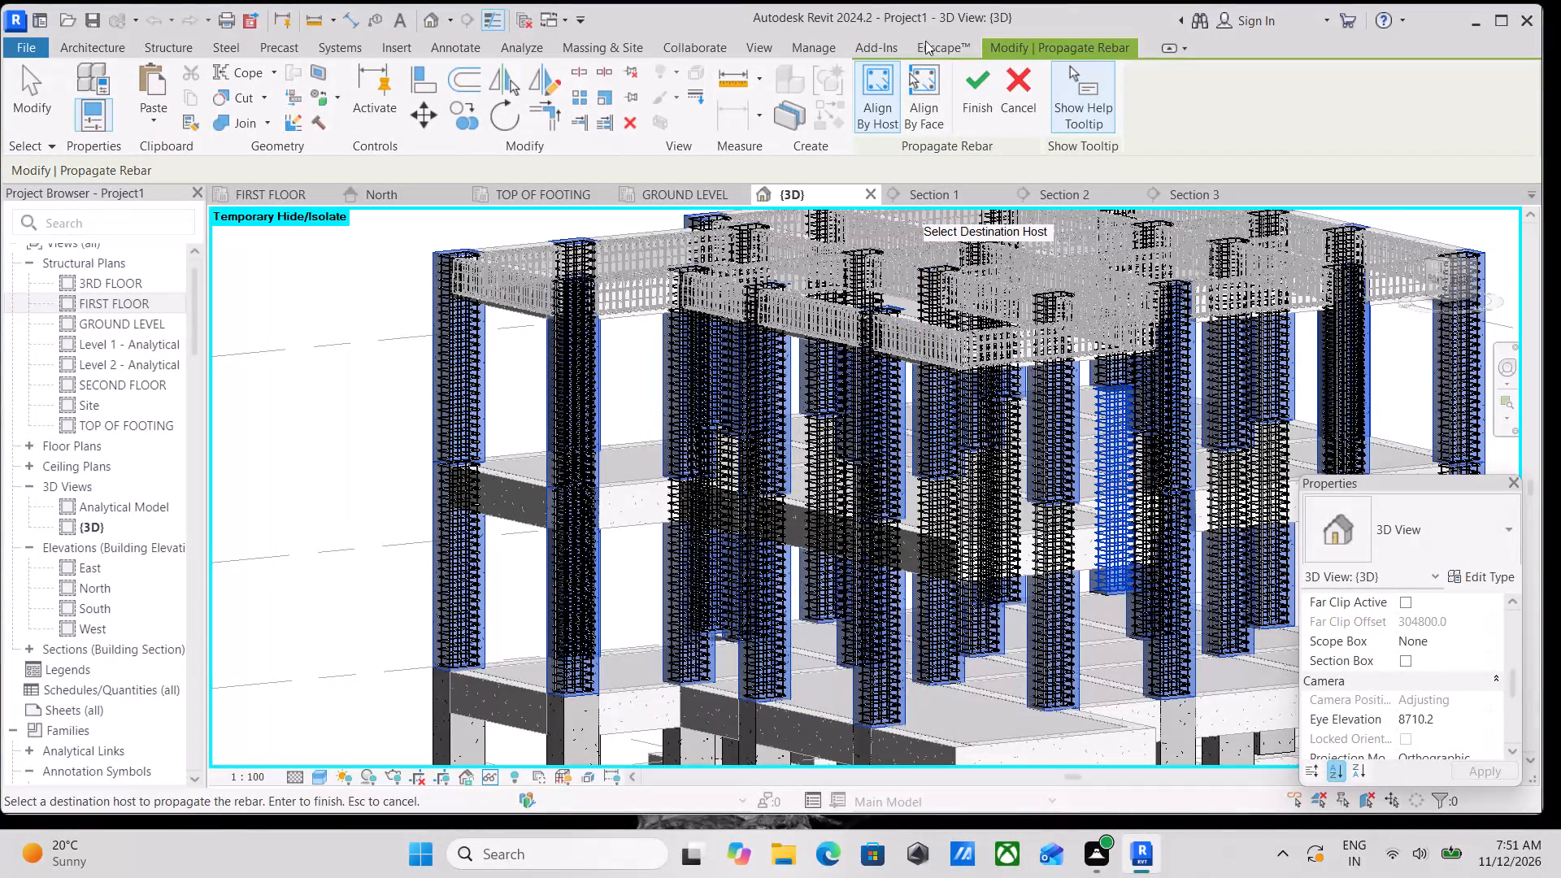
Finish propagating the column rebar to the selected destination columns.
{"action": "left_click", "coordinate": [973, 82]}
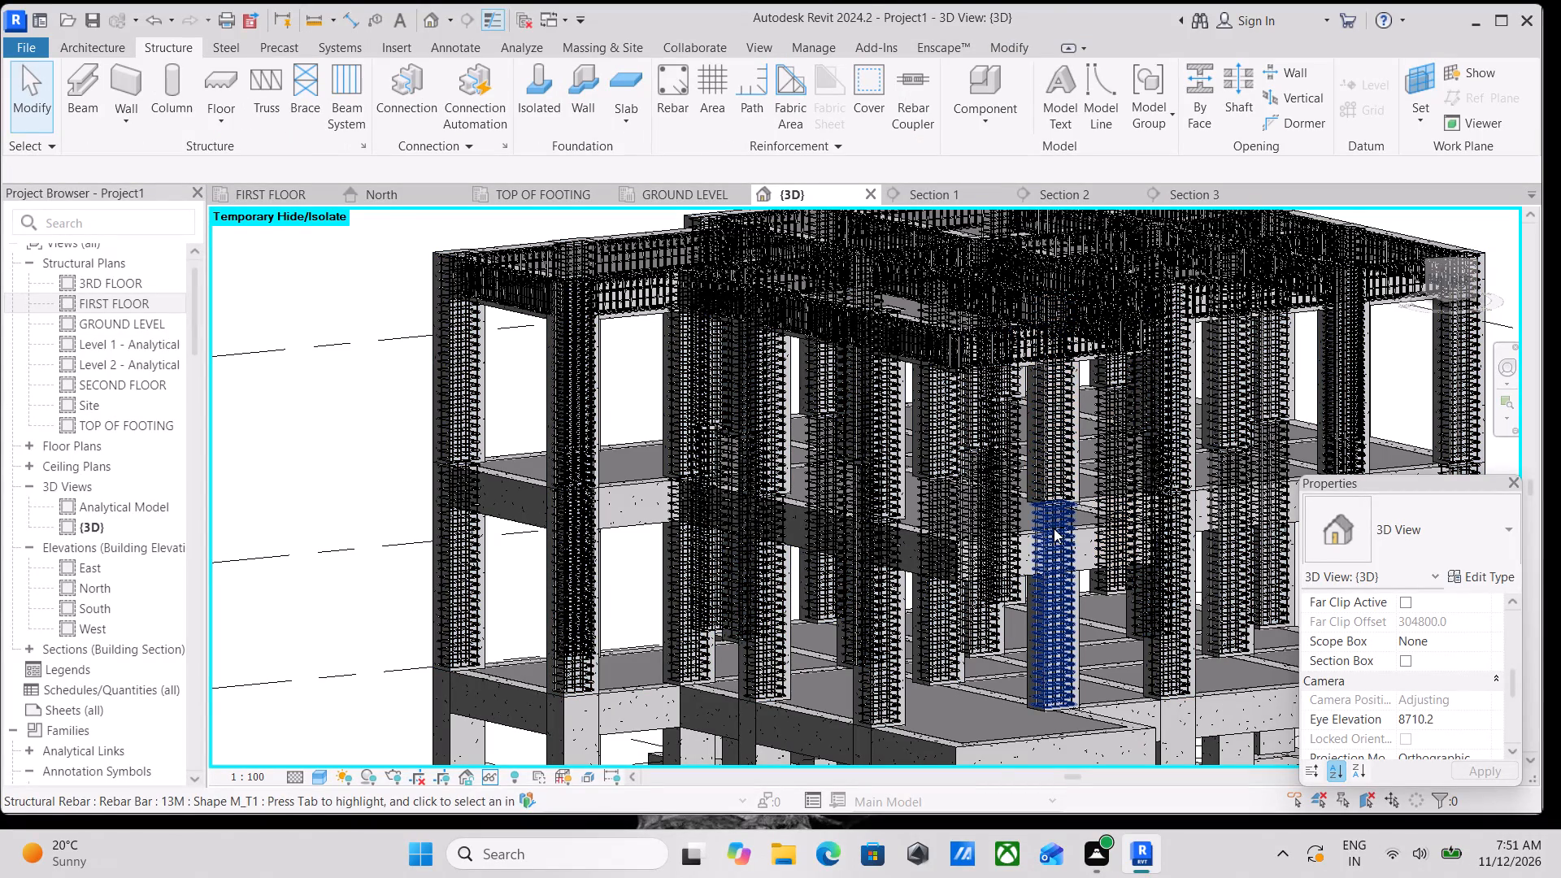
Select all instances of the 13M rebar and temporarily hide them in the 3D view, leaving the concrete frame.
{"action": "middle_click_drag", "start_coordinate": [1142, 528], "coordinate": [987, 563], "text": "shift"}
{"action": "scroll", "coordinate": [903, 619], "scroll_direction": "up", "scroll_amount": 2}
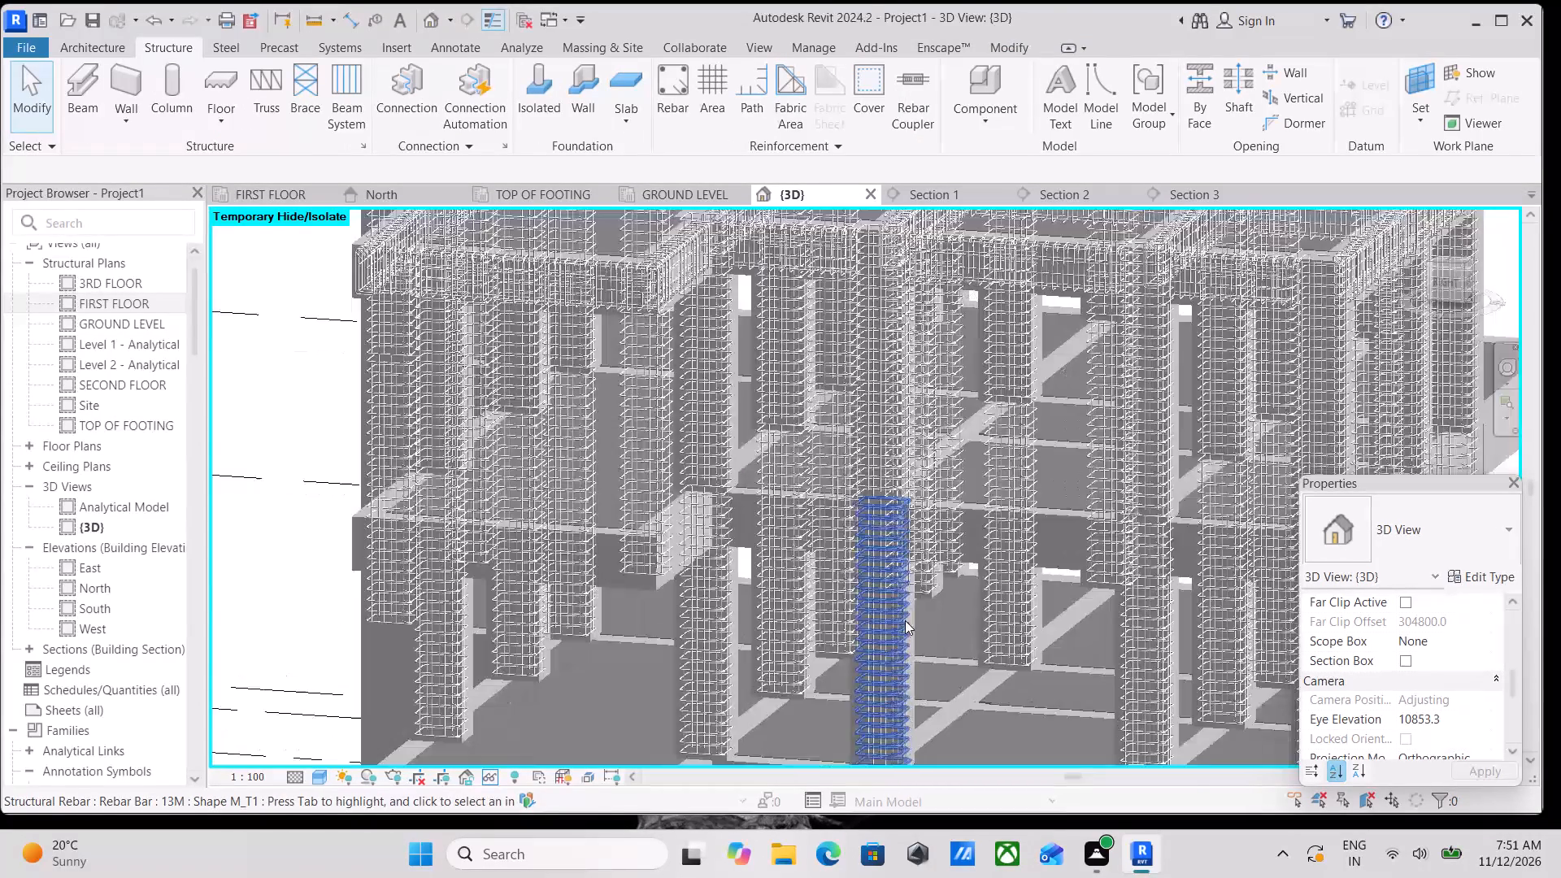
{"action": "left_click", "coordinate": [905, 620]}
{"action": "type", "text": "sa"}
{"action": "scroll", "coordinate": [905, 620], "scroll_direction": "down", "scroll_amount": 1}
{"action": "right_click", "coordinate": [902, 620]}
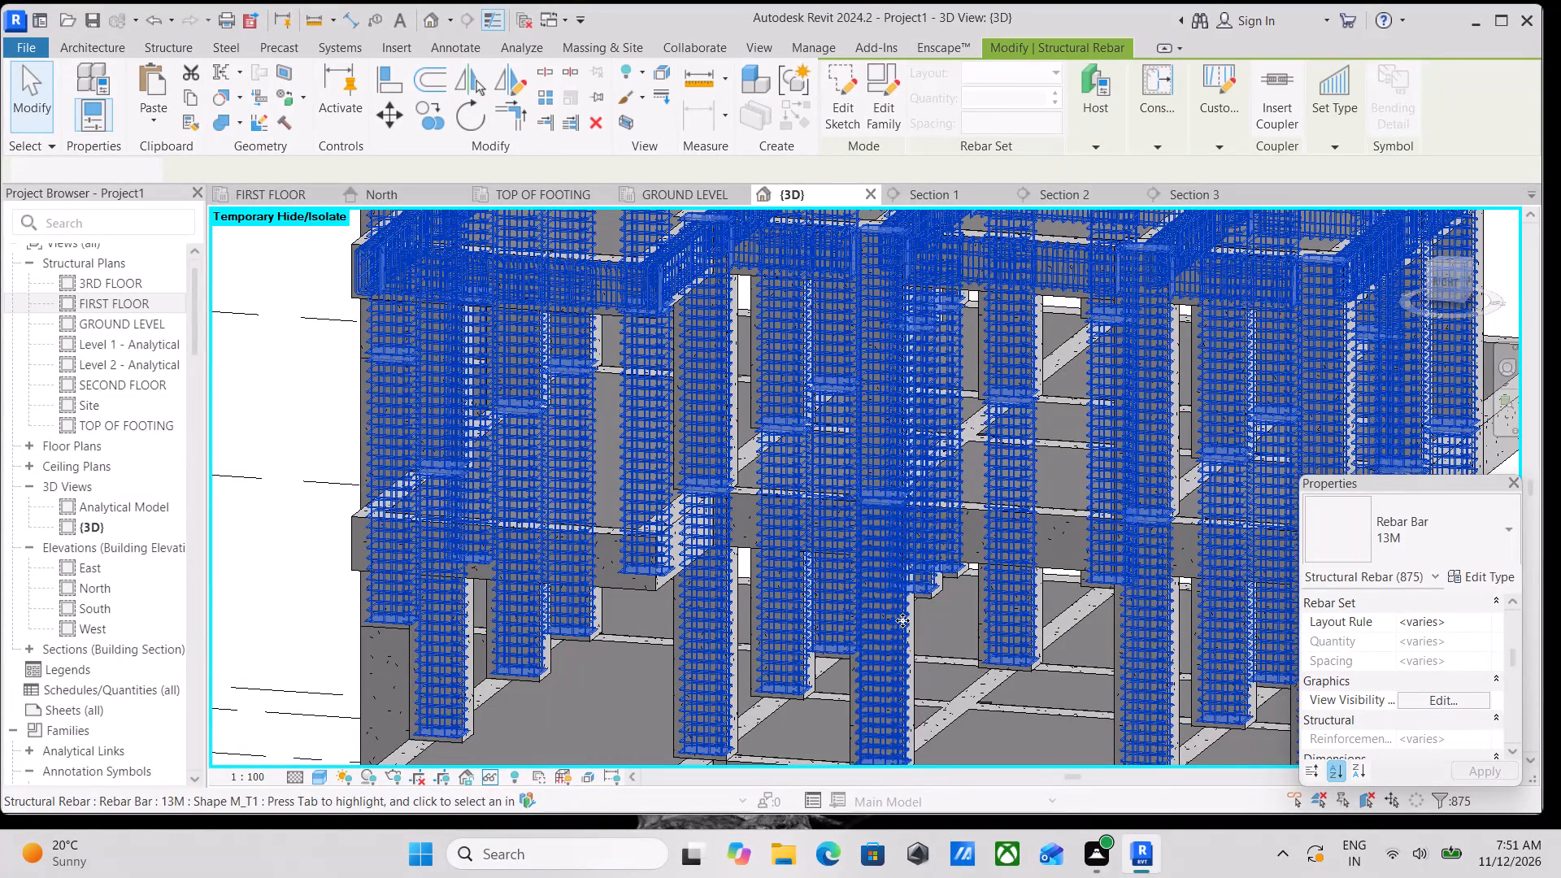
{"action": "key", "text": "Escape"}
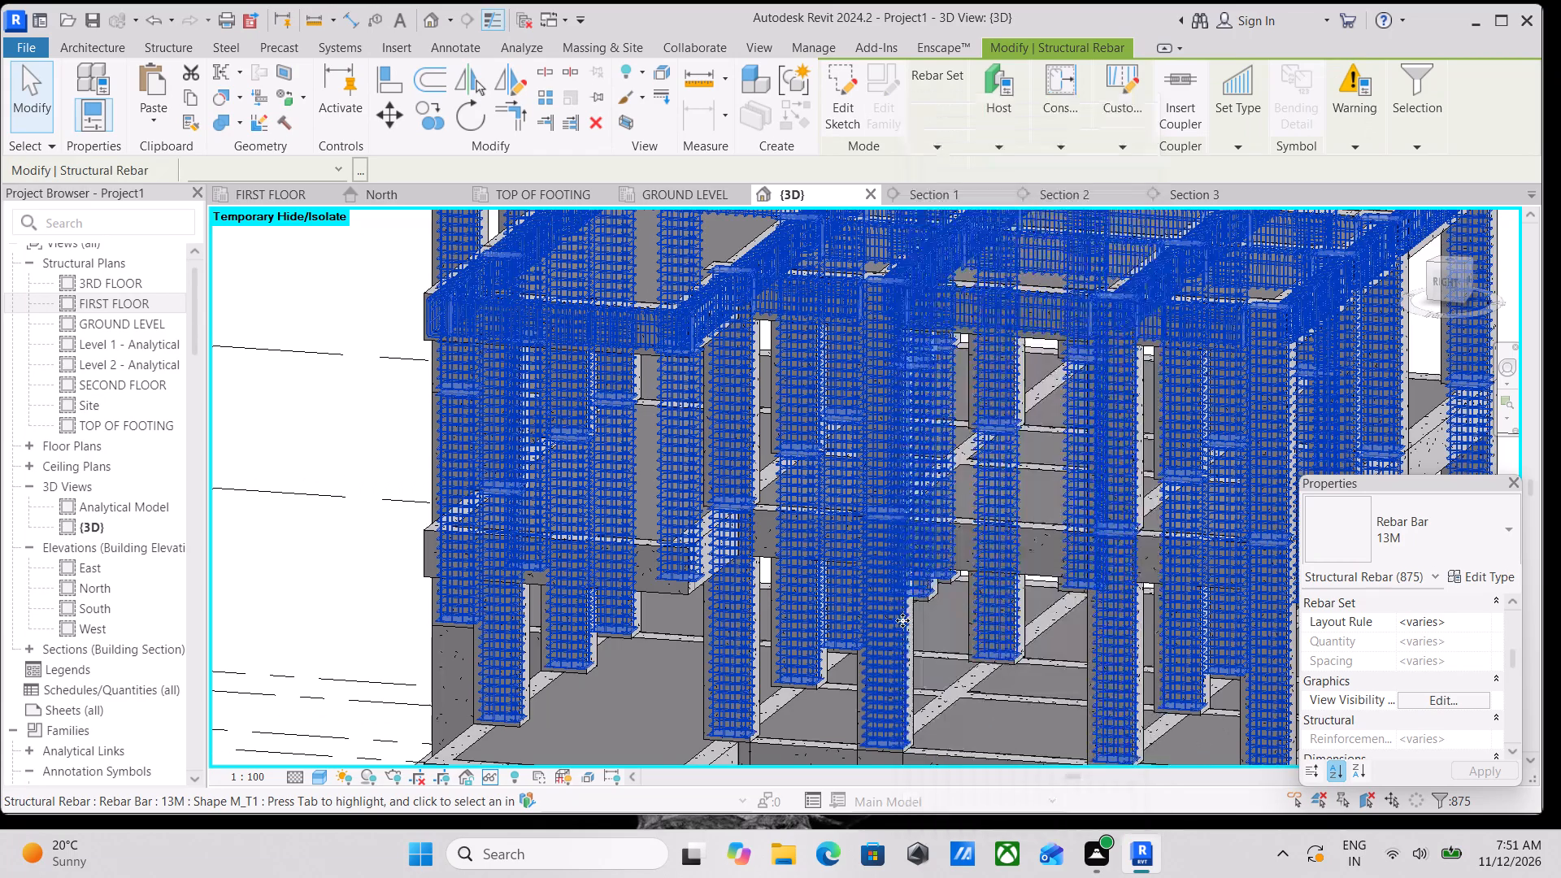
{"action": "type", "text": "hh"}
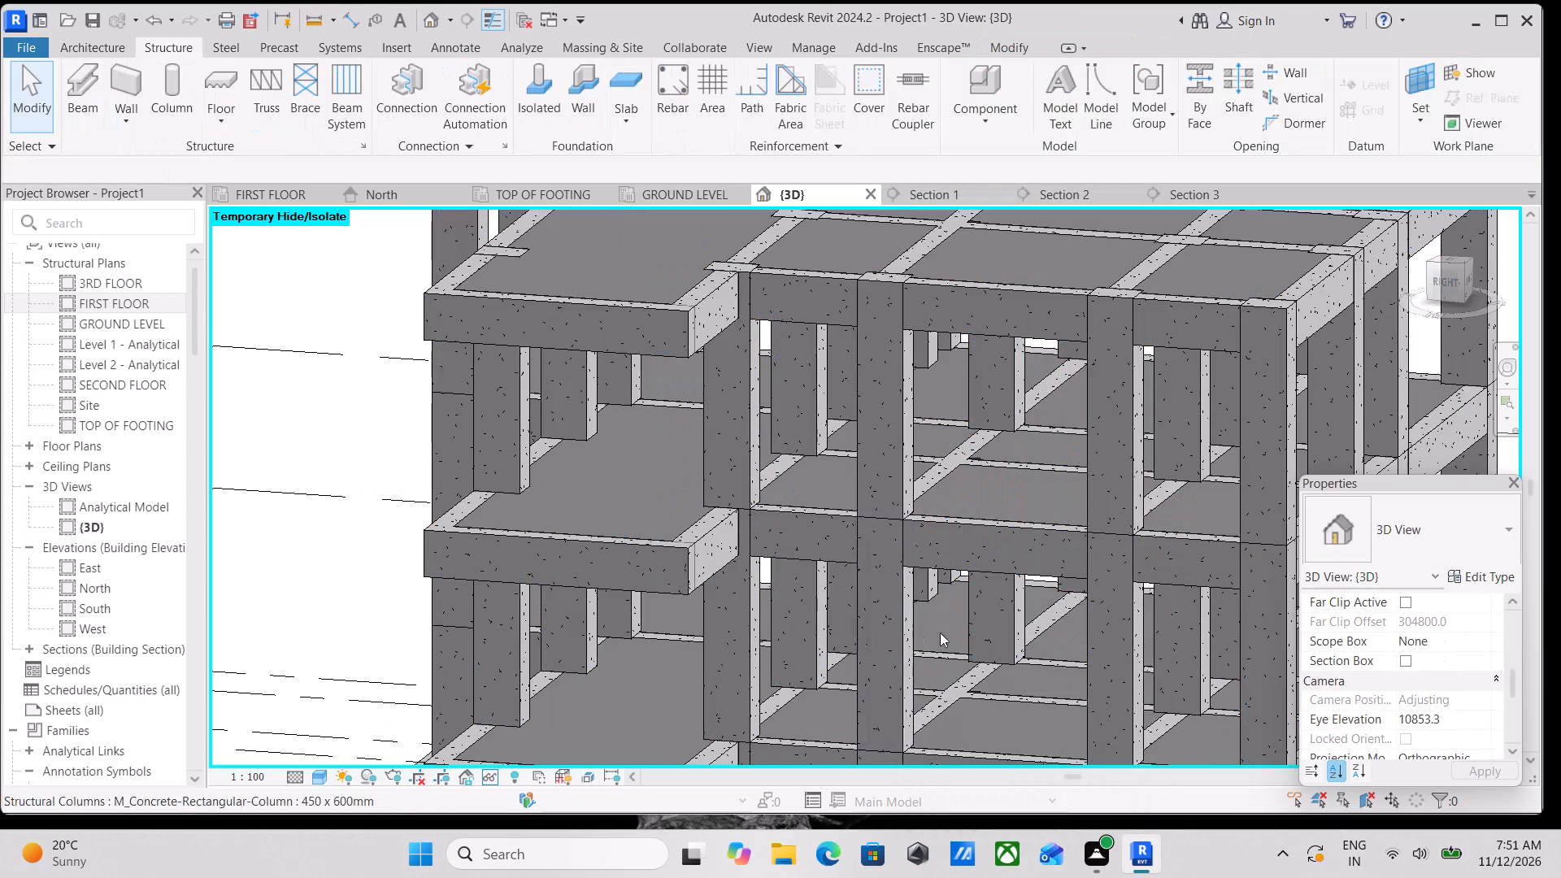
{"action": "scroll", "coordinate": [942, 632], "scroll_direction": "down", "scroll_amount": 3}
{"action": "middle_click_drag", "start_coordinate": [945, 625], "coordinate": [899, 611]}
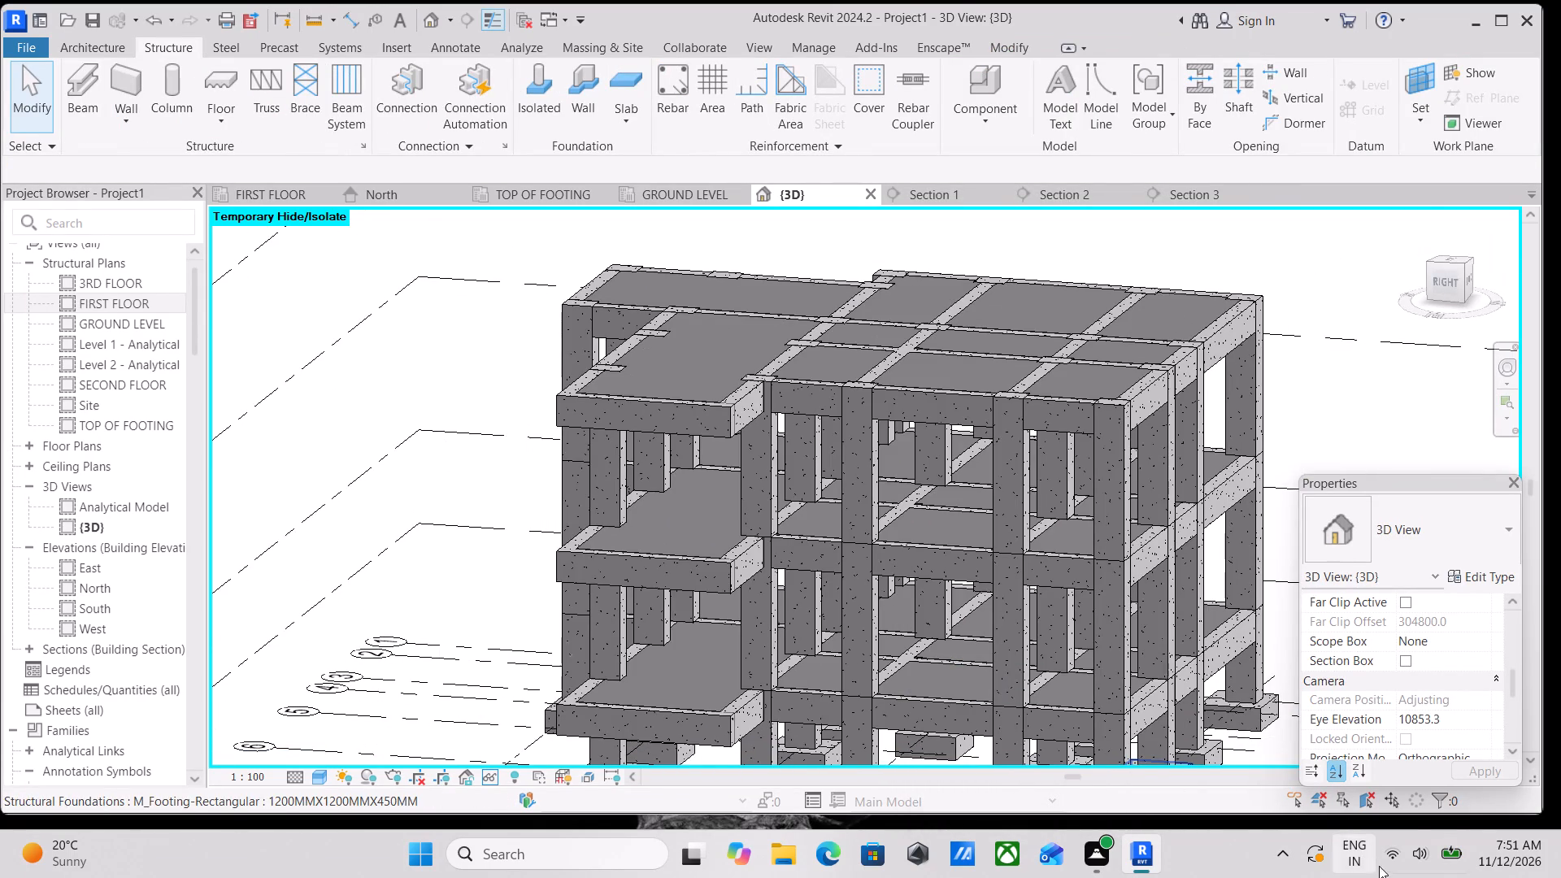
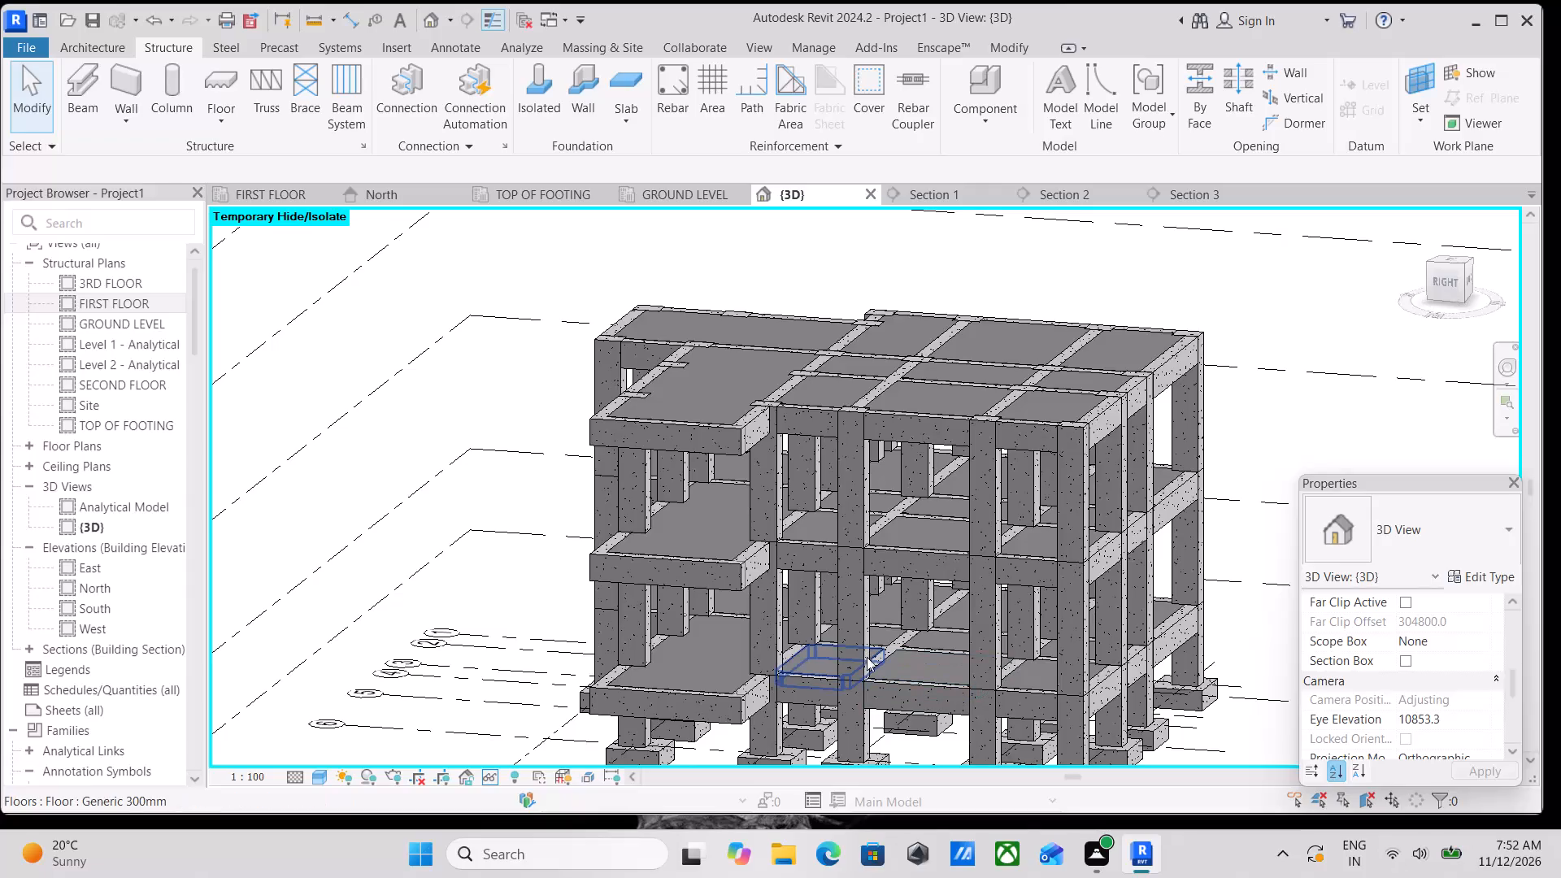
Examine the bare concrete frame in 3D from all sides and from above, from the footings to the top slabs.
{"action": "middle_click_drag", "start_coordinate": [848, 663], "coordinate": [861, 670], "text": "shift"}
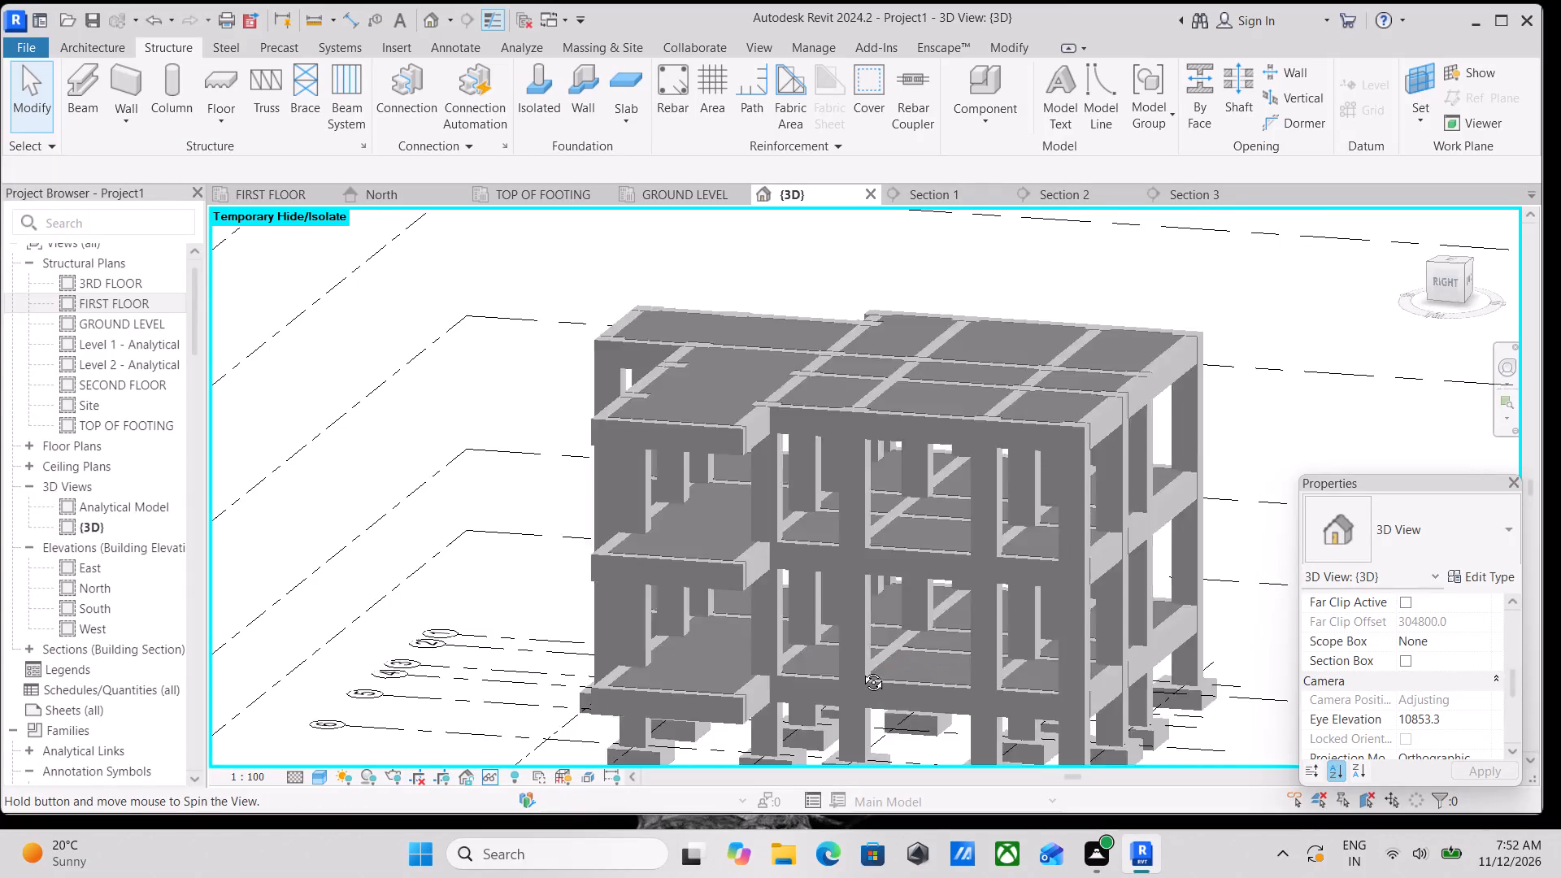
{"action": "middle_click_drag", "start_coordinate": [861, 670], "coordinate": [776, 667], "text": "shift"}
{"action": "middle_click_drag", "start_coordinate": [920, 661], "coordinate": [1118, 580], "text": "shift"}
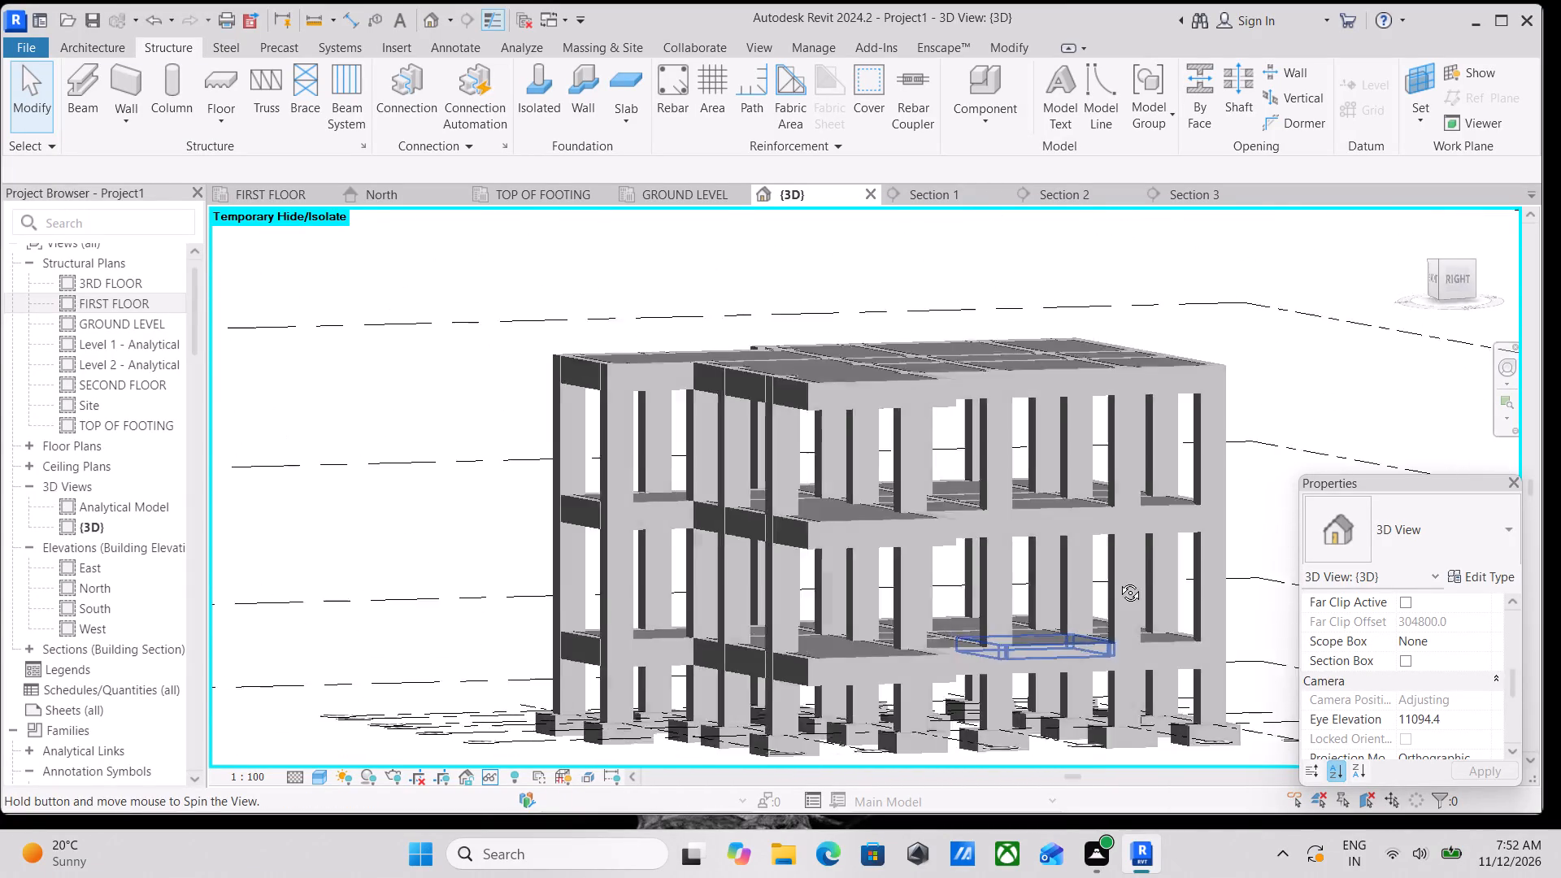
{"action": "middle_click_drag", "start_coordinate": [1118, 580], "coordinate": [921, 711], "text": "shift"}
{"action": "middle_click_drag", "start_coordinate": [965, 665], "coordinate": [983, 579]}
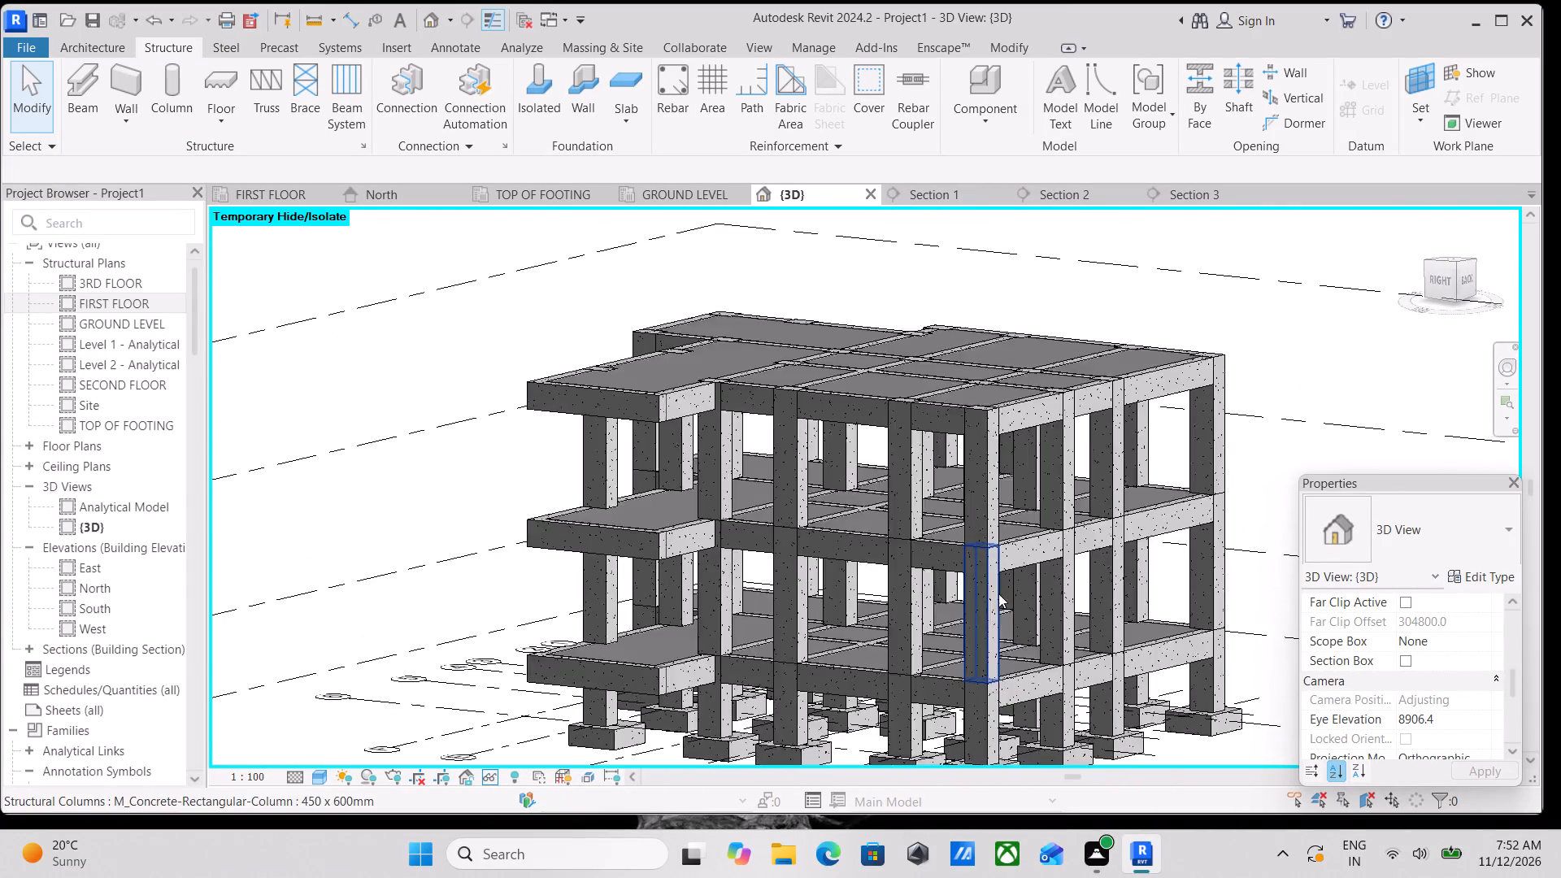
{"action": "scroll", "coordinate": [998, 593], "scroll_direction": "down", "scroll_amount": 2}
{"action": "middle_click_drag", "start_coordinate": [998, 593], "coordinate": [784, 573]}
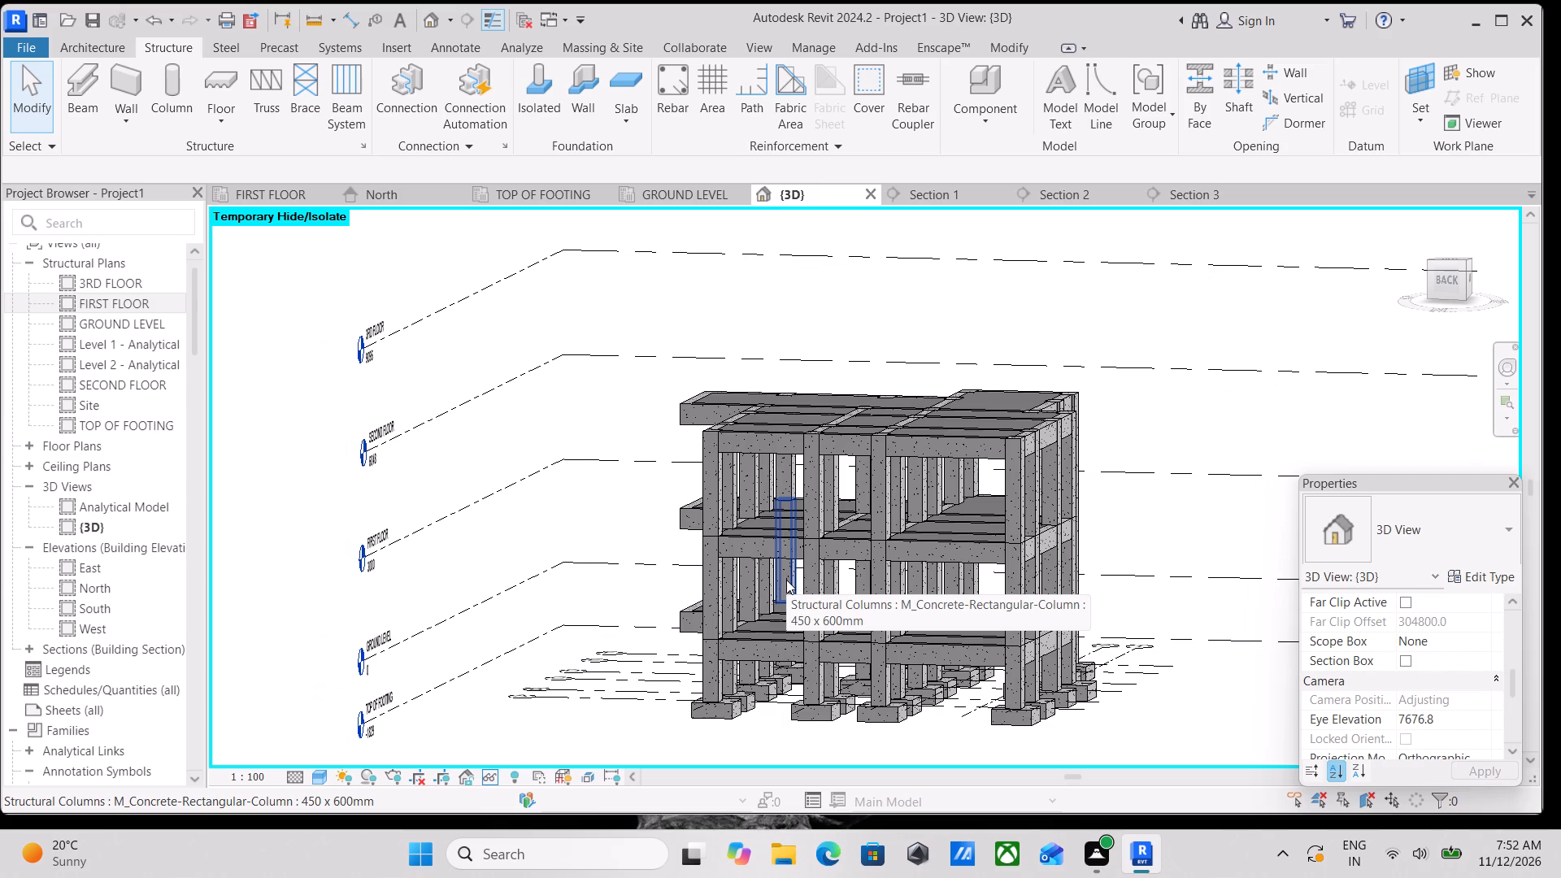
{"action": "middle_click_drag", "start_coordinate": [850, 576], "coordinate": [780, 570], "text": "shift"}
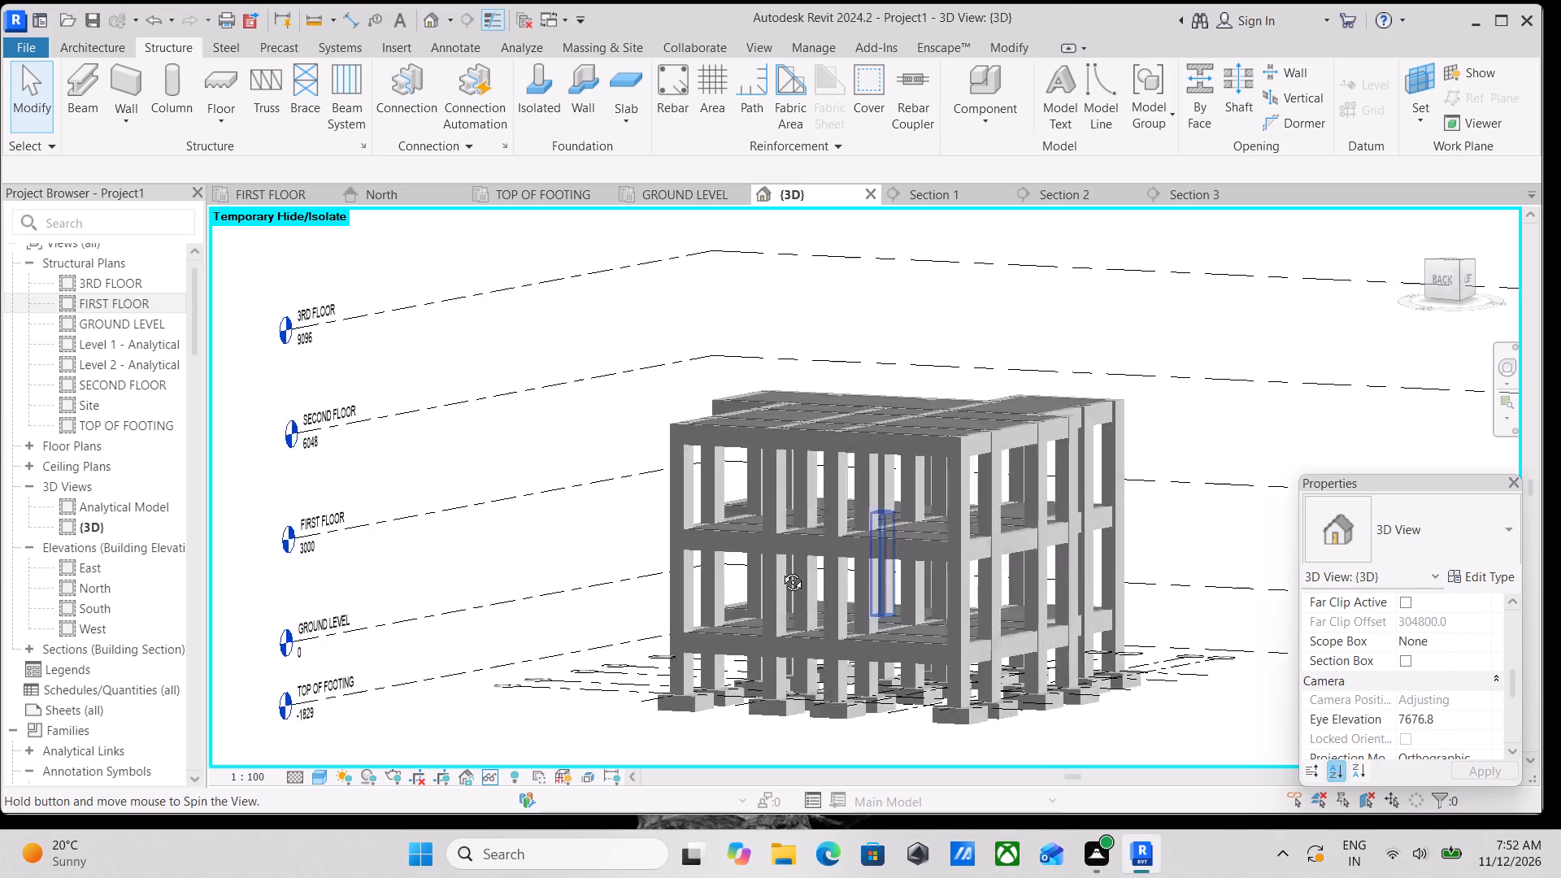
{"action": "middle_click_drag", "start_coordinate": [780, 570], "coordinate": [850, 607], "text": "shift"}
{"action": "scroll", "coordinate": [957, 671], "scroll_direction": "down", "scroll_amount": 2}
{"action": "middle_click_drag", "start_coordinate": [943, 656], "coordinate": [939, 611]}
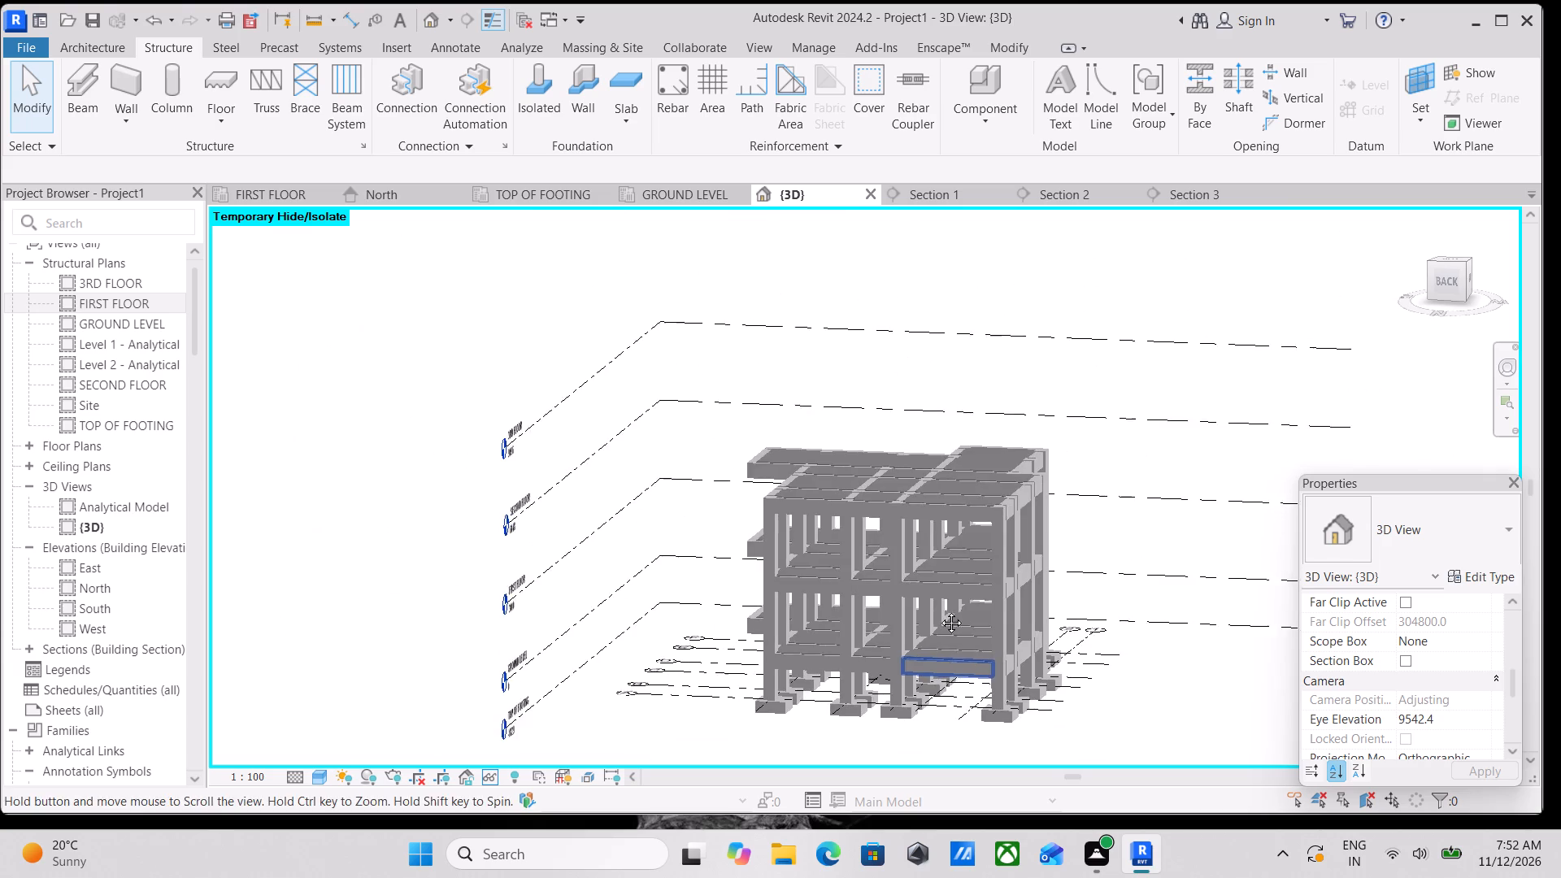
{"action": "middle_click_drag", "start_coordinate": [939, 611], "coordinate": [959, 572]}
{"action": "middle_click_drag", "start_coordinate": [955, 575], "coordinate": [930, 674], "text": "shift"}
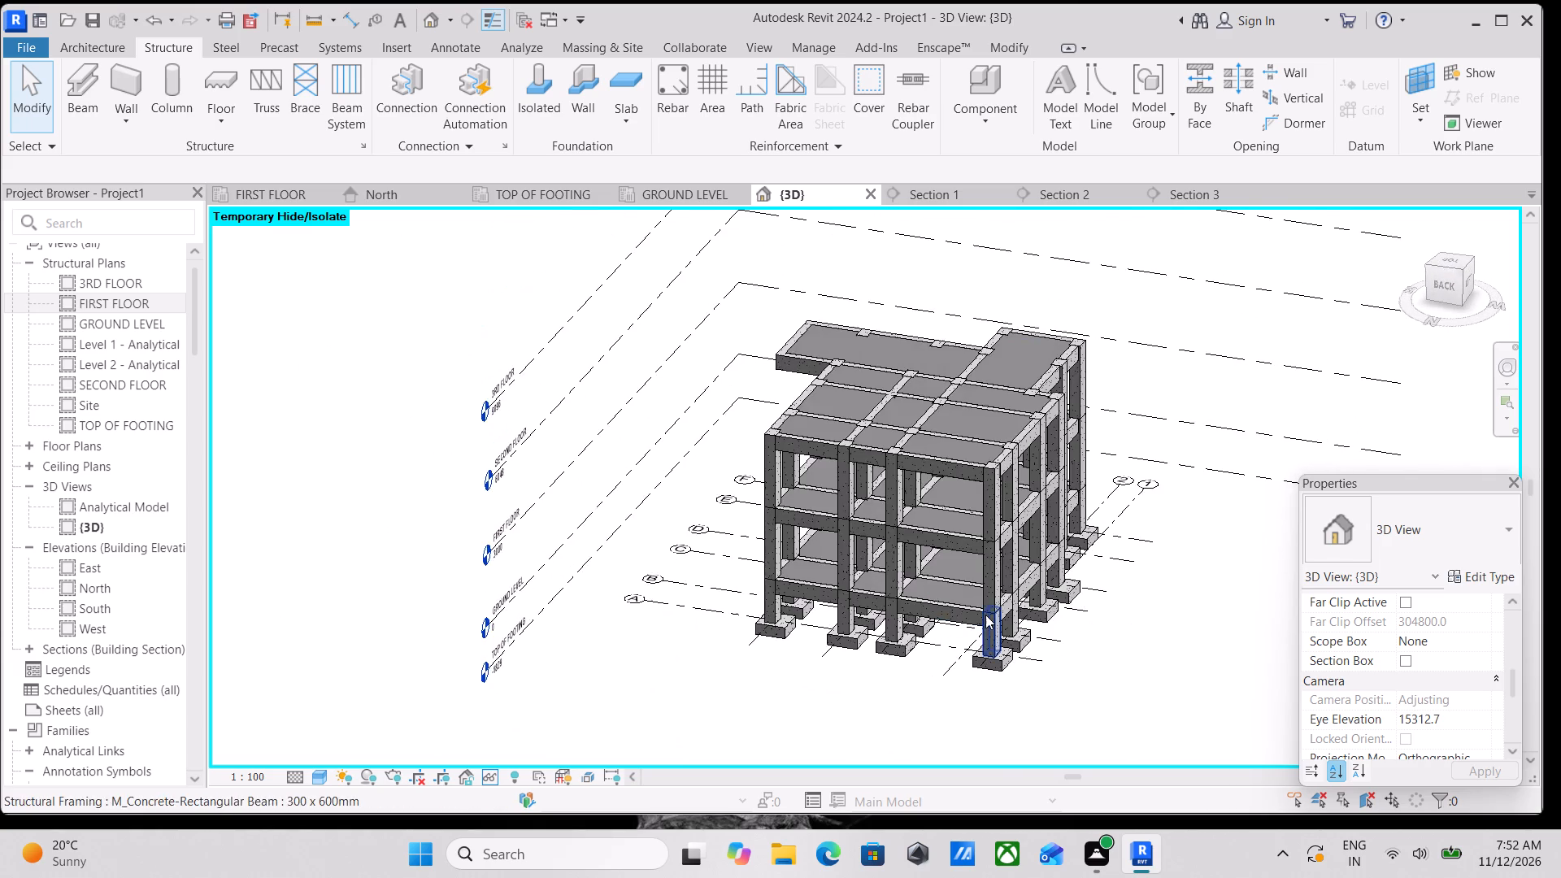
{"action": "scroll", "coordinate": [985, 615], "scroll_direction": "up", "scroll_amount": 1}
{"action": "middle_click_drag", "start_coordinate": [988, 612], "coordinate": [927, 706]}
{"action": "scroll", "coordinate": [933, 706], "scroll_direction": "up", "scroll_amount": 2}
{"action": "middle_click_drag", "start_coordinate": [966, 680], "coordinate": [901, 702]}
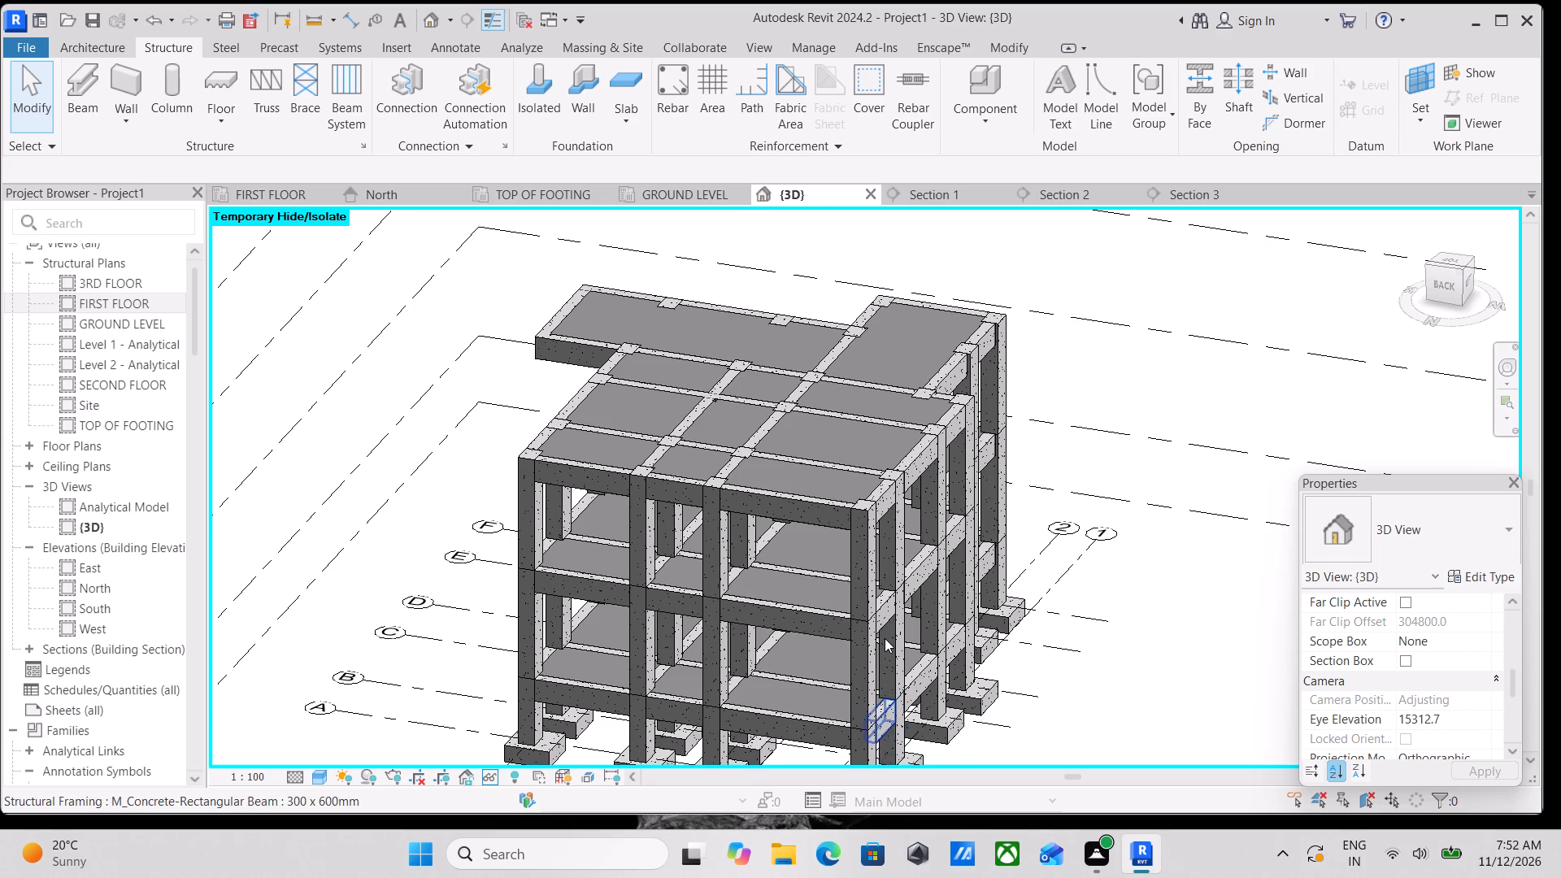
{"action": "scroll", "coordinate": [885, 638], "scroll_direction": "up", "scroll_amount": 1}
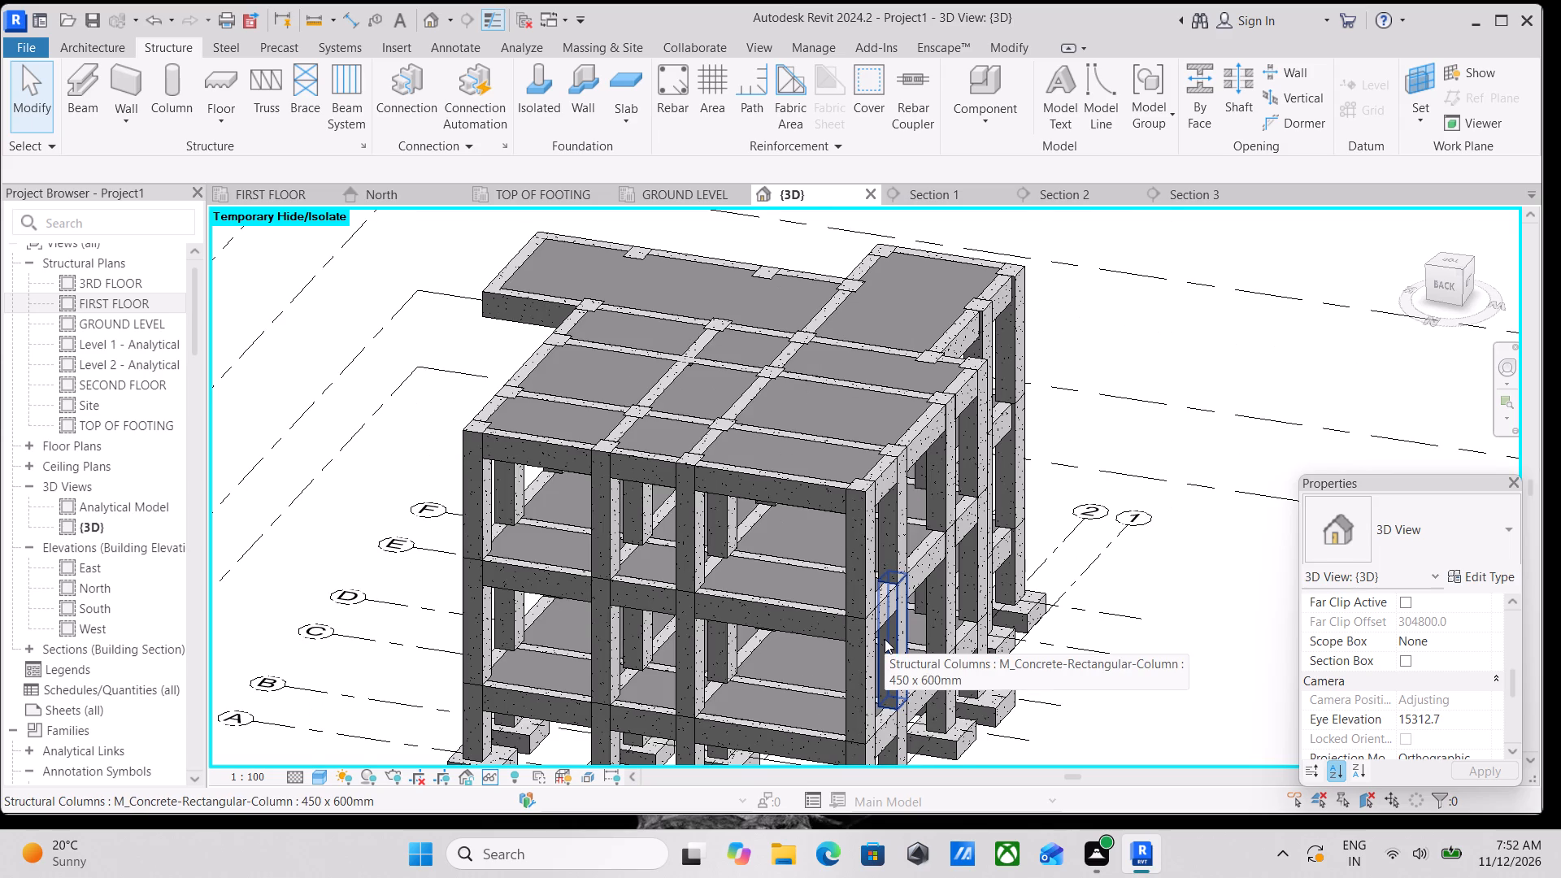
{"action": "scroll", "coordinate": [885, 639], "scroll_direction": "up", "scroll_amount": 1}
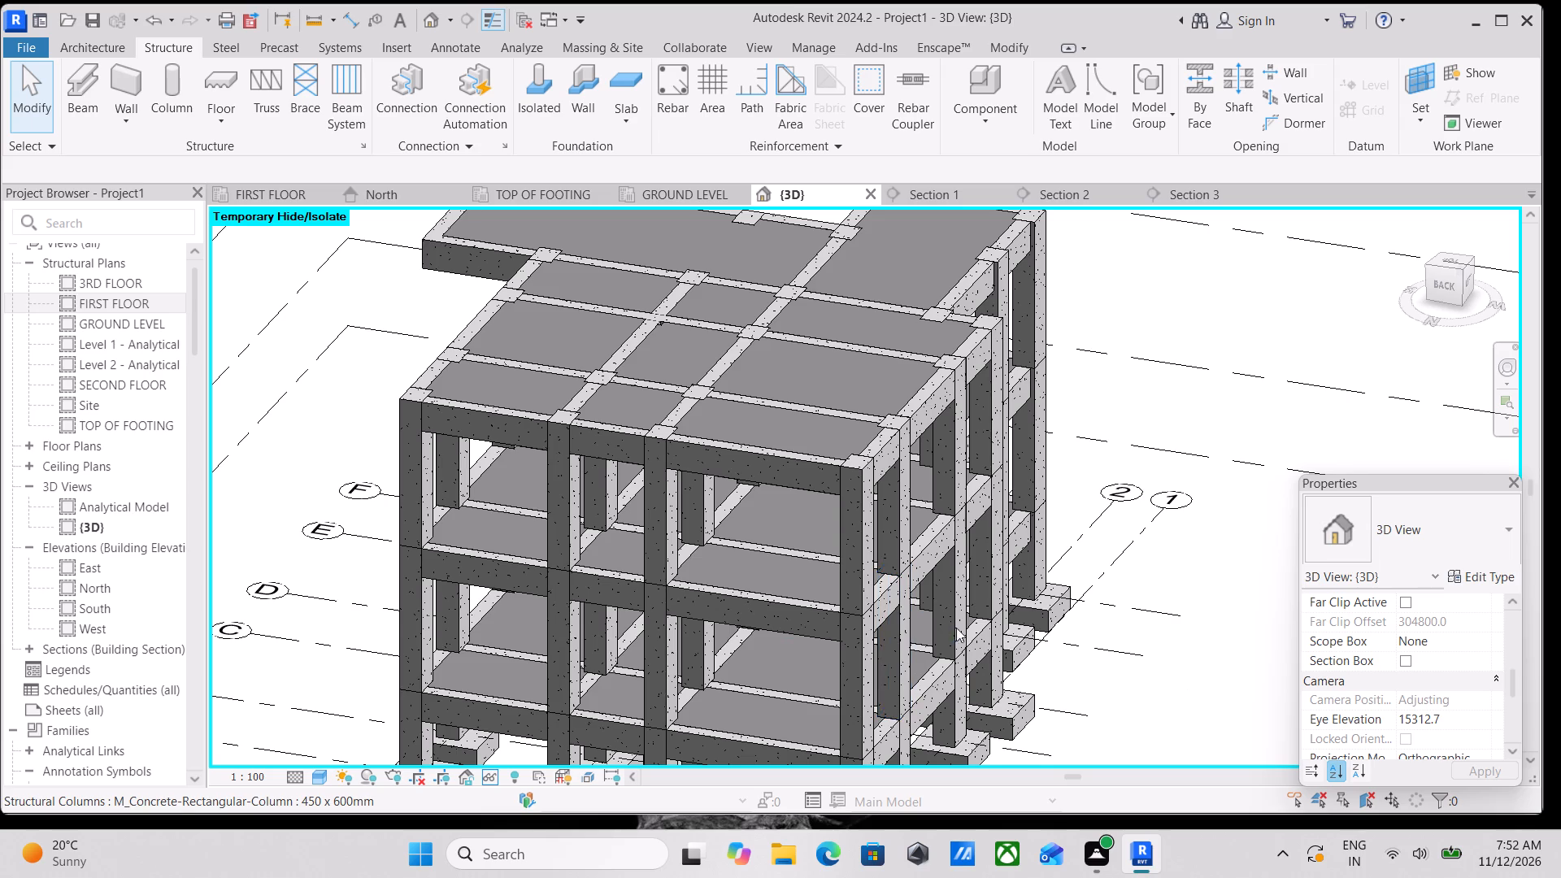
{"action": "scroll", "coordinate": [1015, 483], "scroll_direction": "down", "scroll_amount": 3}
{"action": "middle_click_drag", "start_coordinate": [867, 536], "coordinate": [1071, 481]}
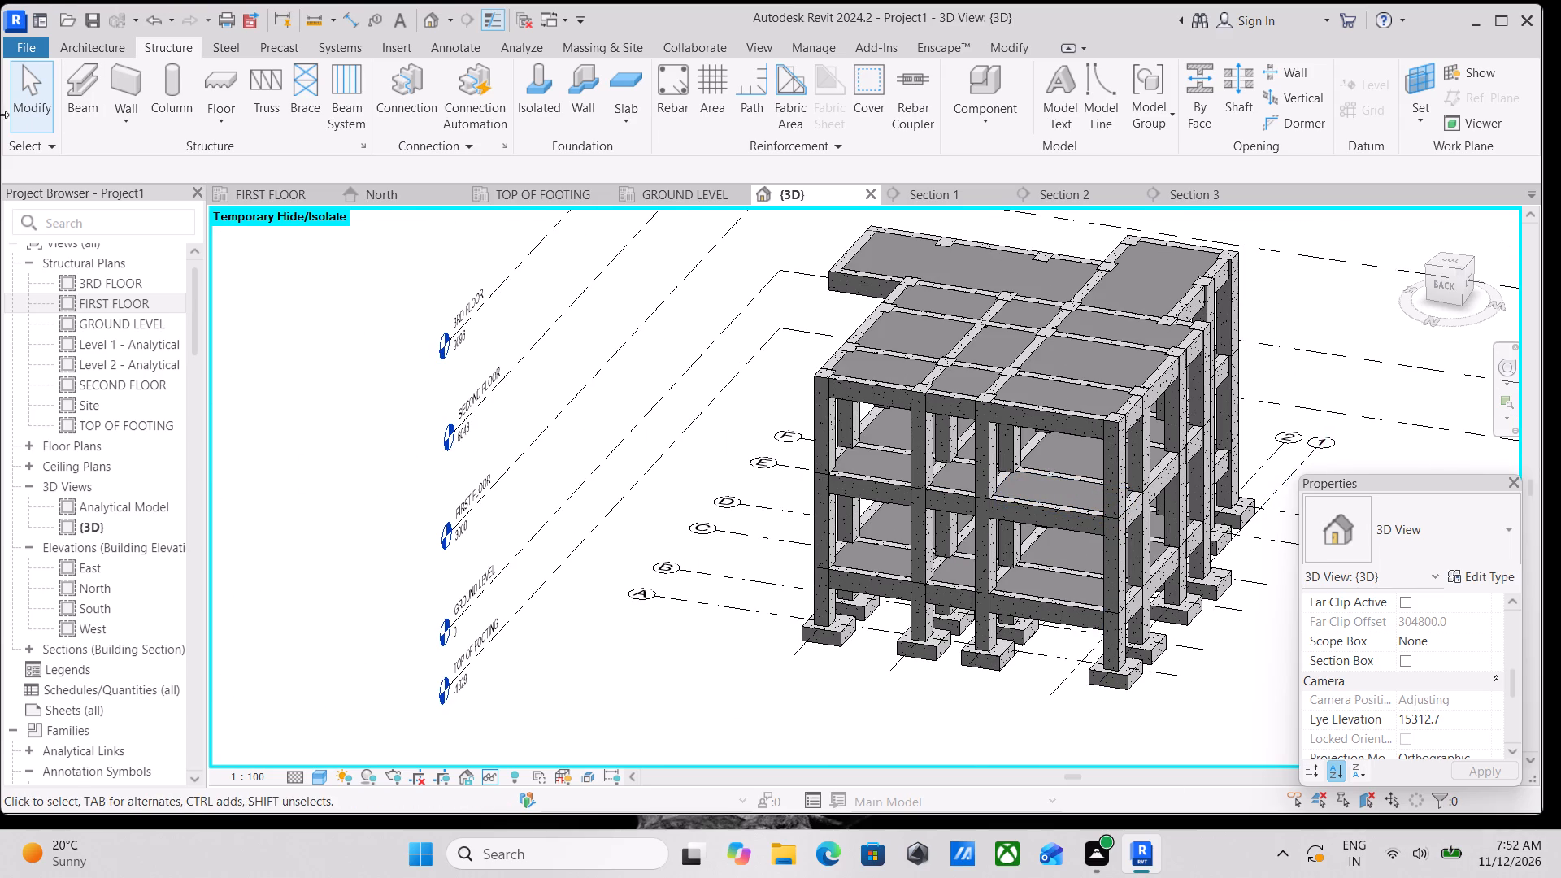
Save the model as a new project file named "revitstructure 678" on the Desktop.
{"action": "left_click", "coordinate": [23, 43]}
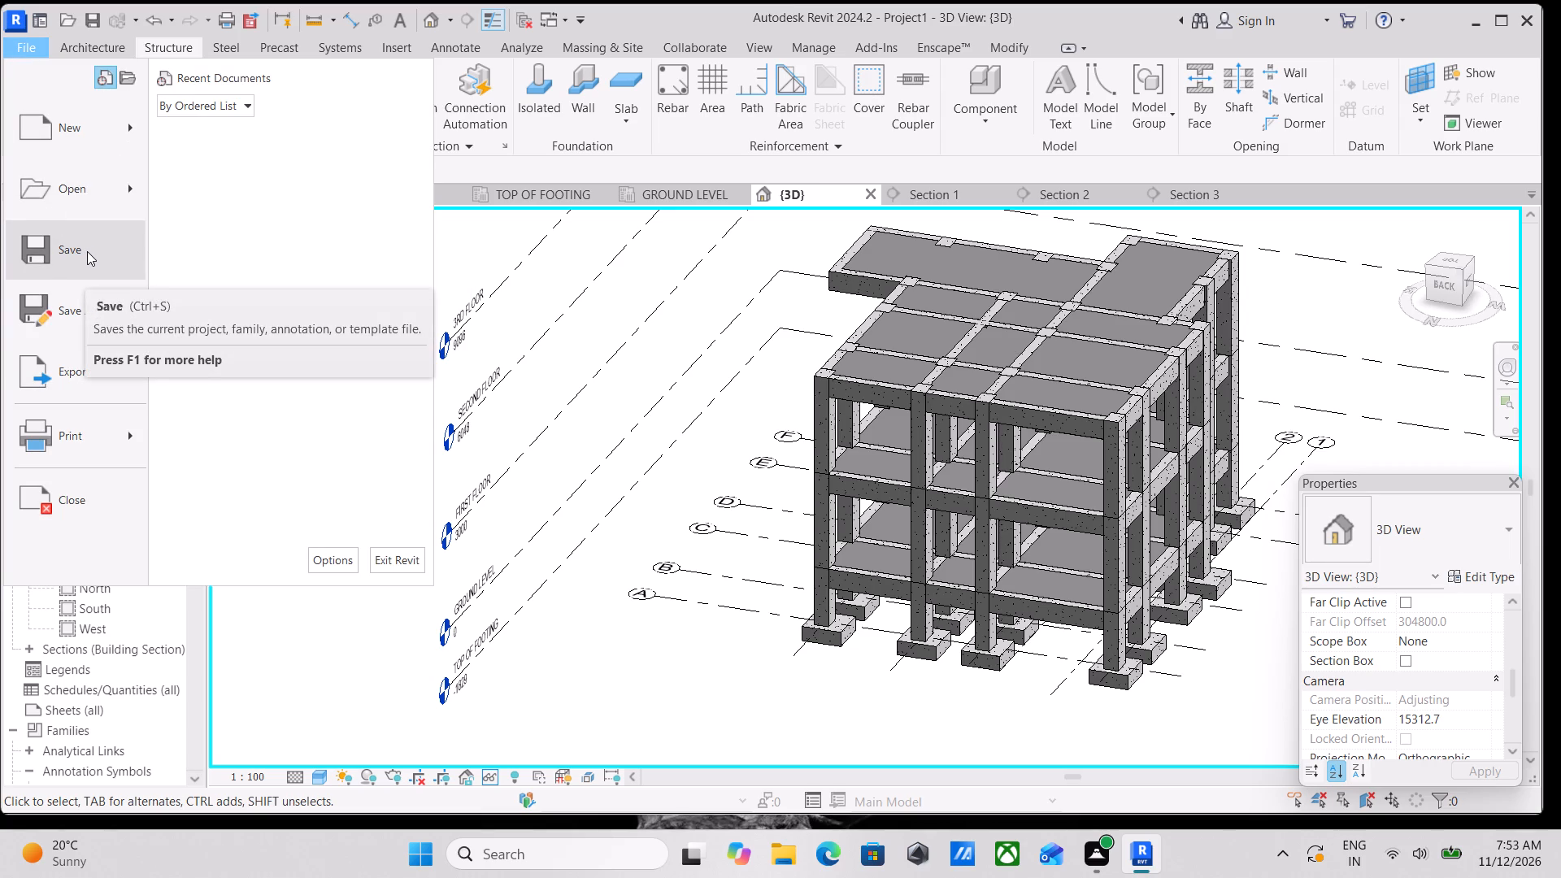
{"action": "left_click", "coordinate": [91, 309]}
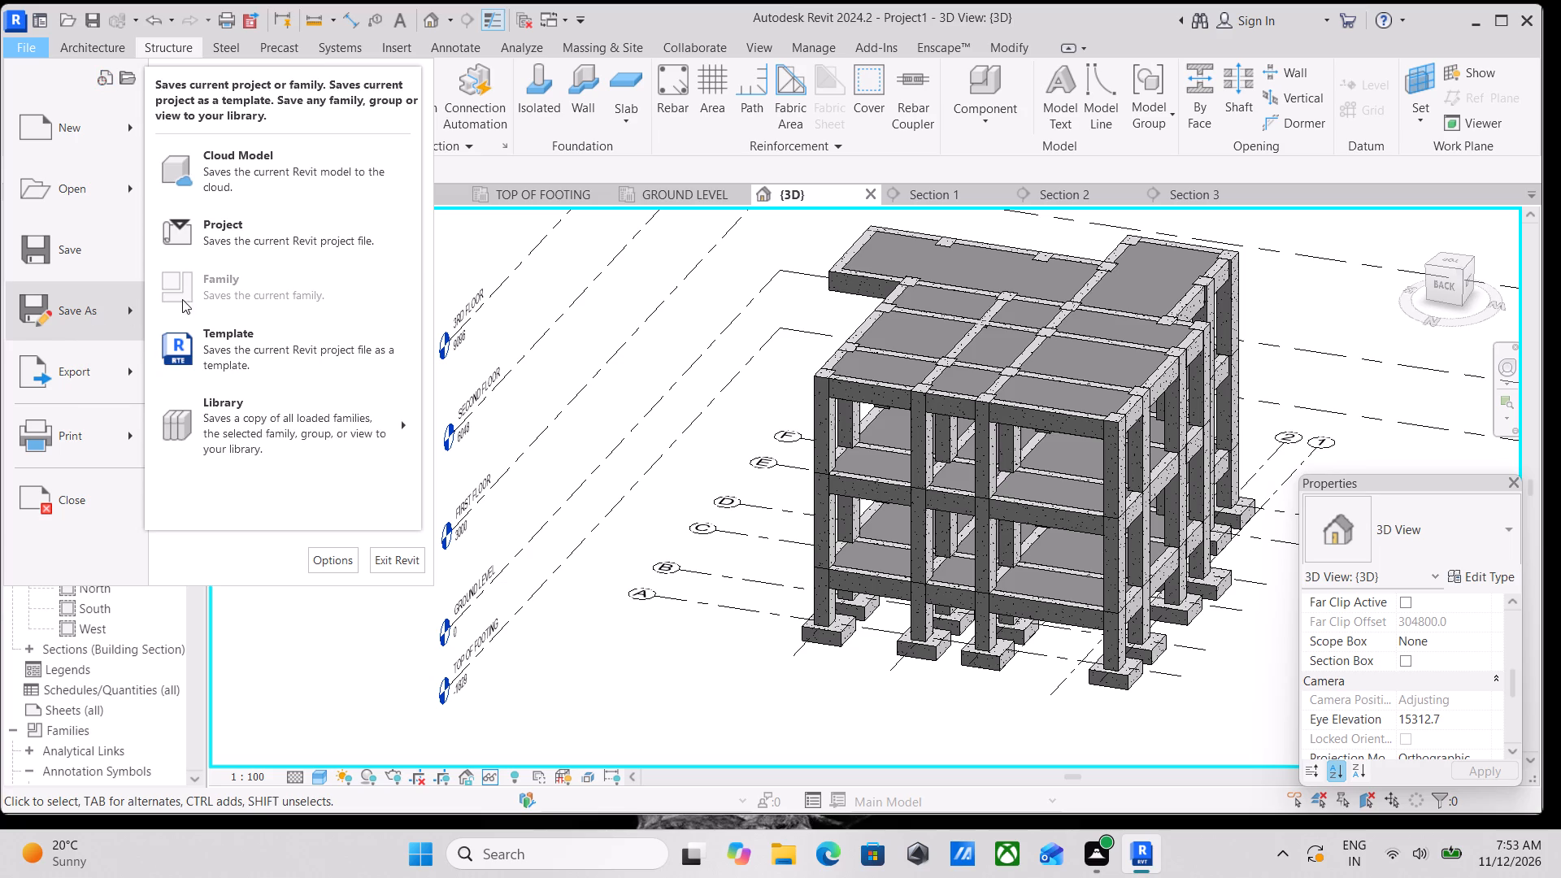
{"action": "left_click", "coordinate": [281, 225]}
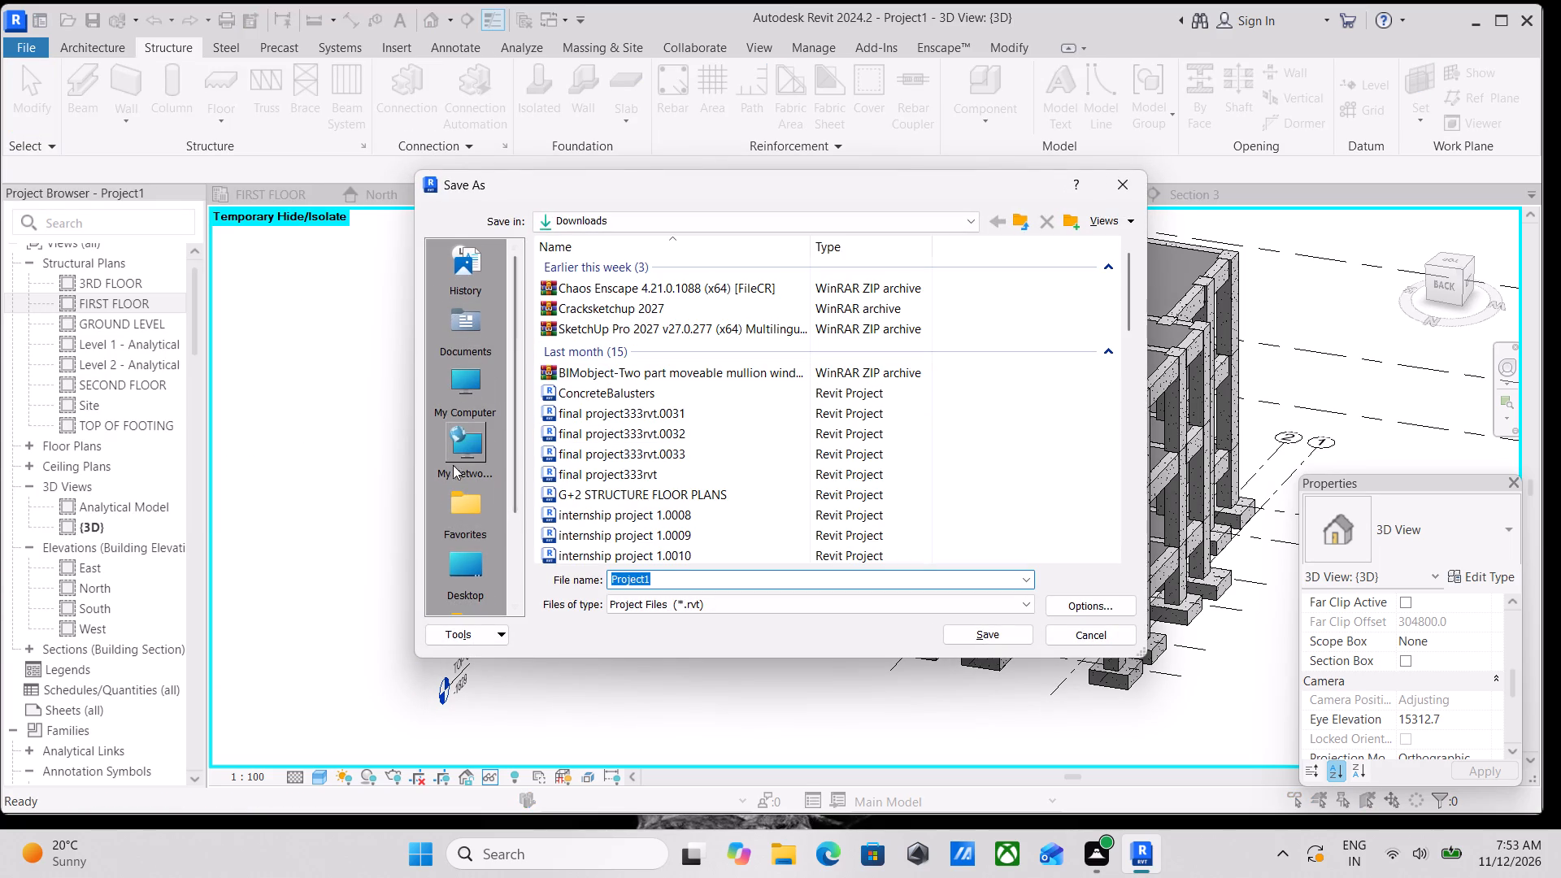
{"action": "scroll", "coordinate": [453, 467], "scroll_direction": "down", "scroll_amount": 2}
{"action": "double_click", "coordinate": [464, 449]}
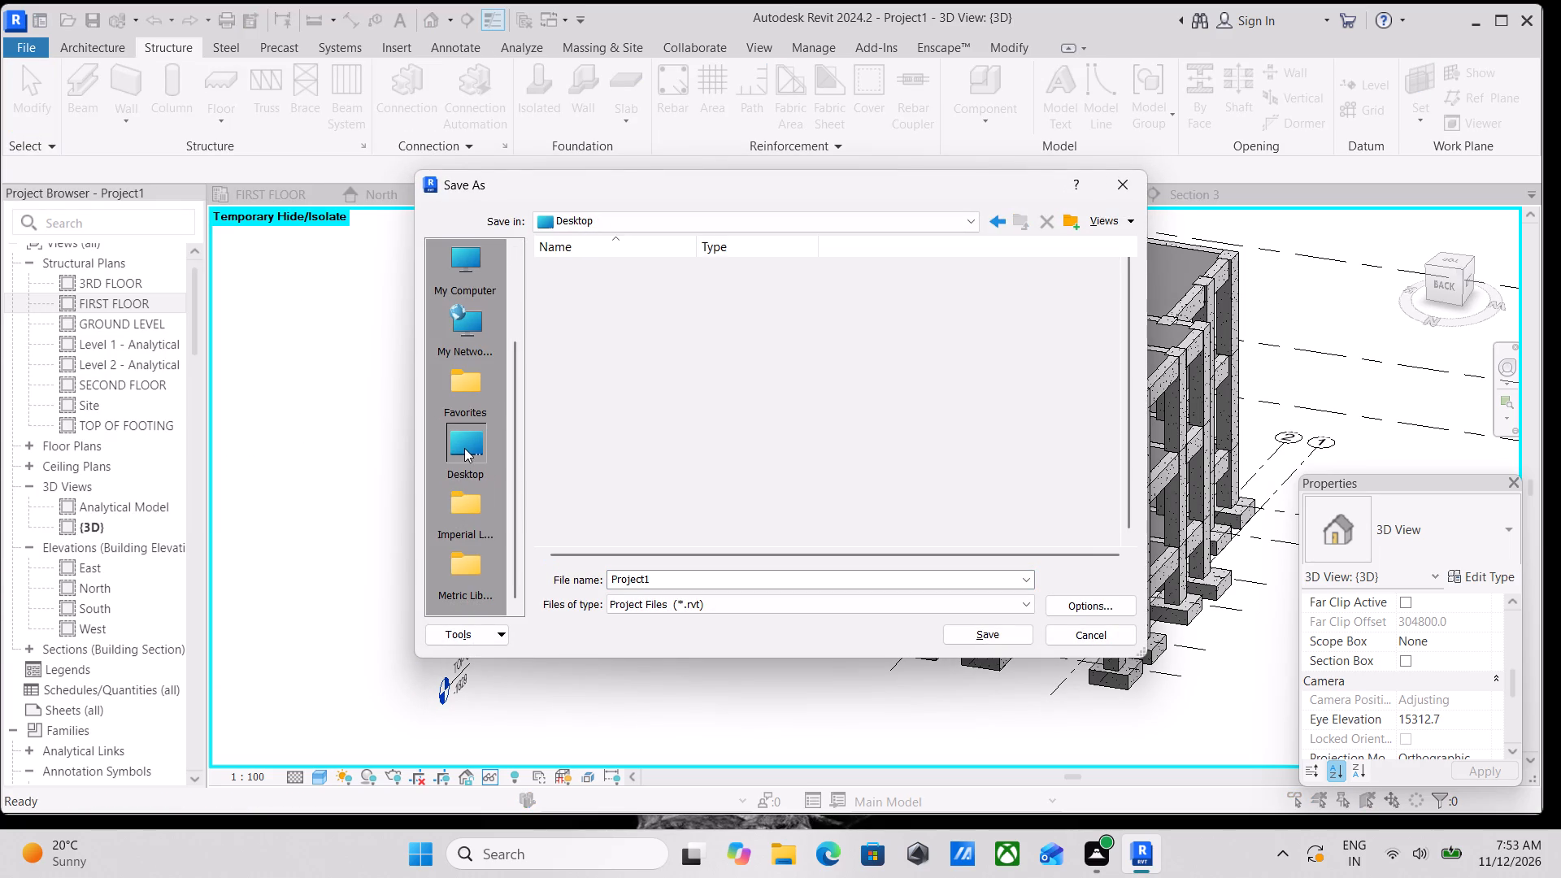
{"action": "double_click", "coordinate": [586, 359]}
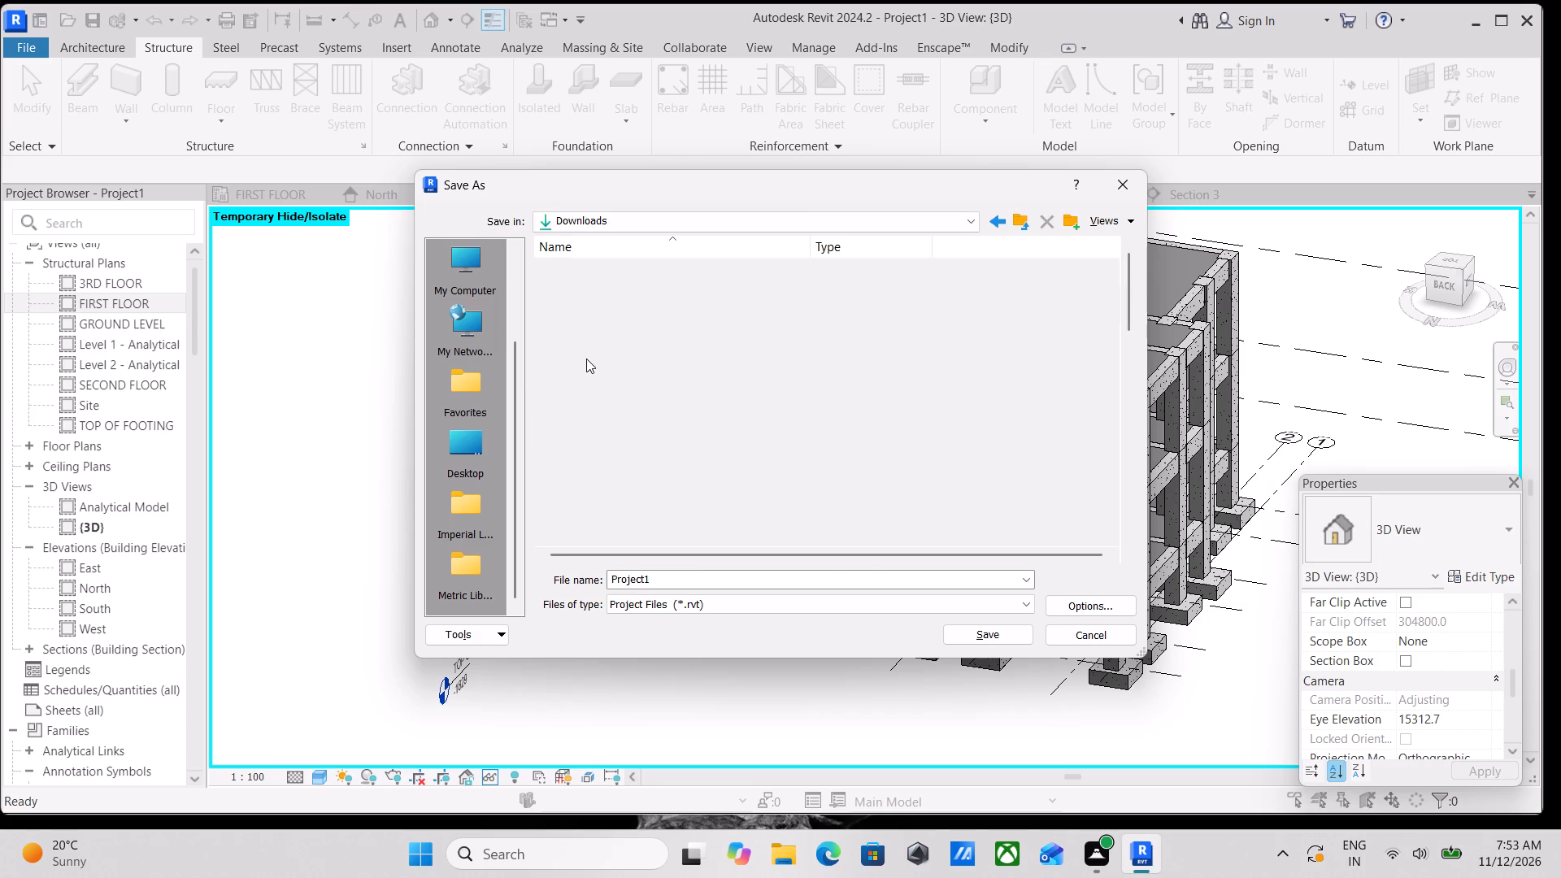
{"action": "double_click", "coordinate": [460, 446]}
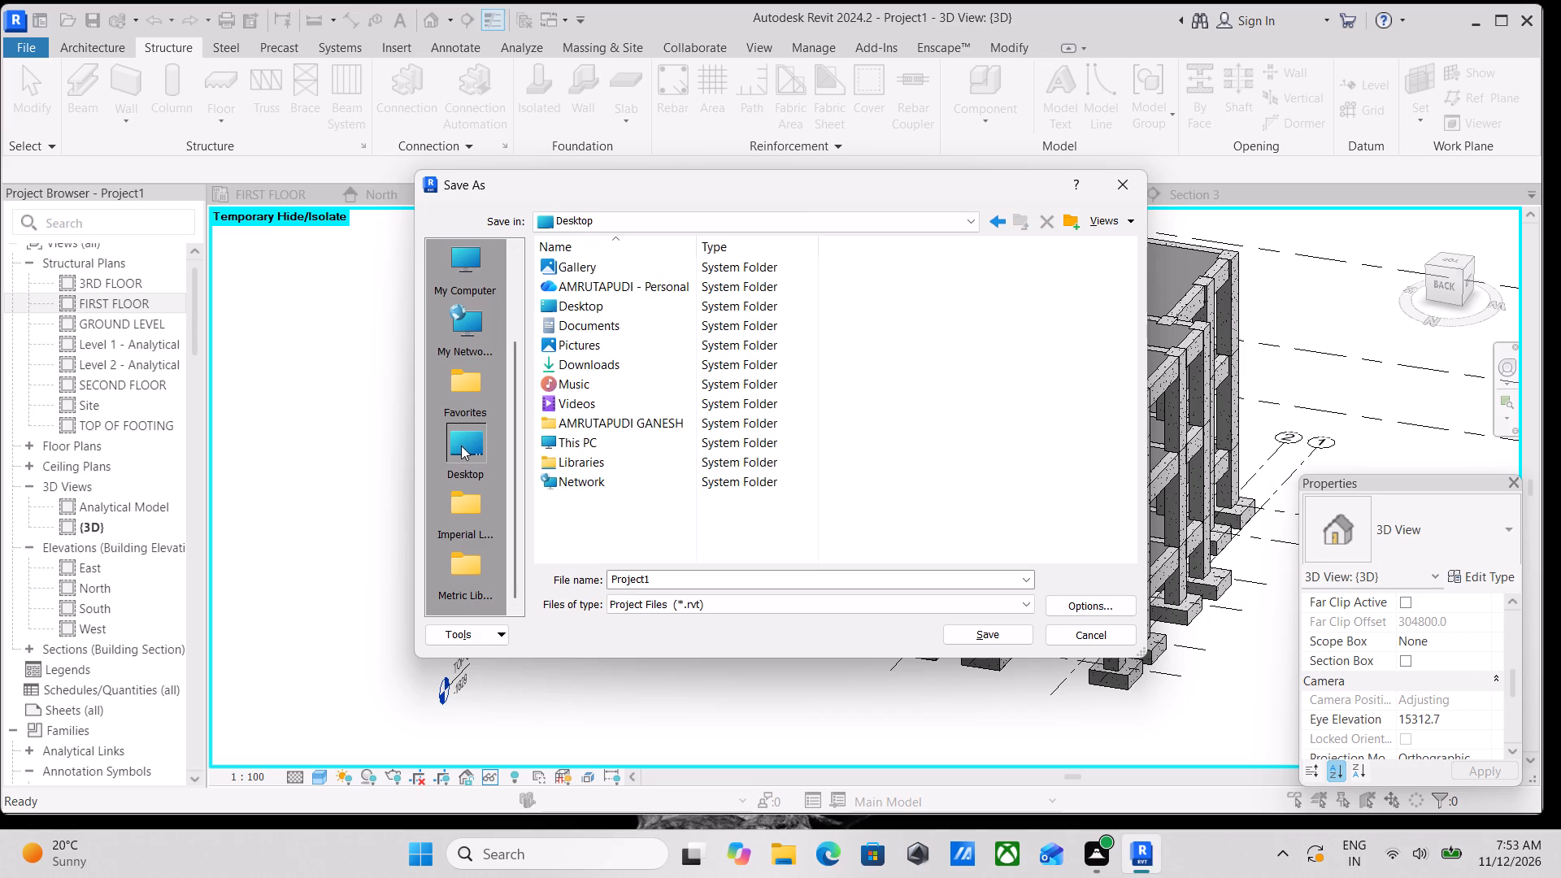
{"action": "left_click", "coordinate": [875, 577]}
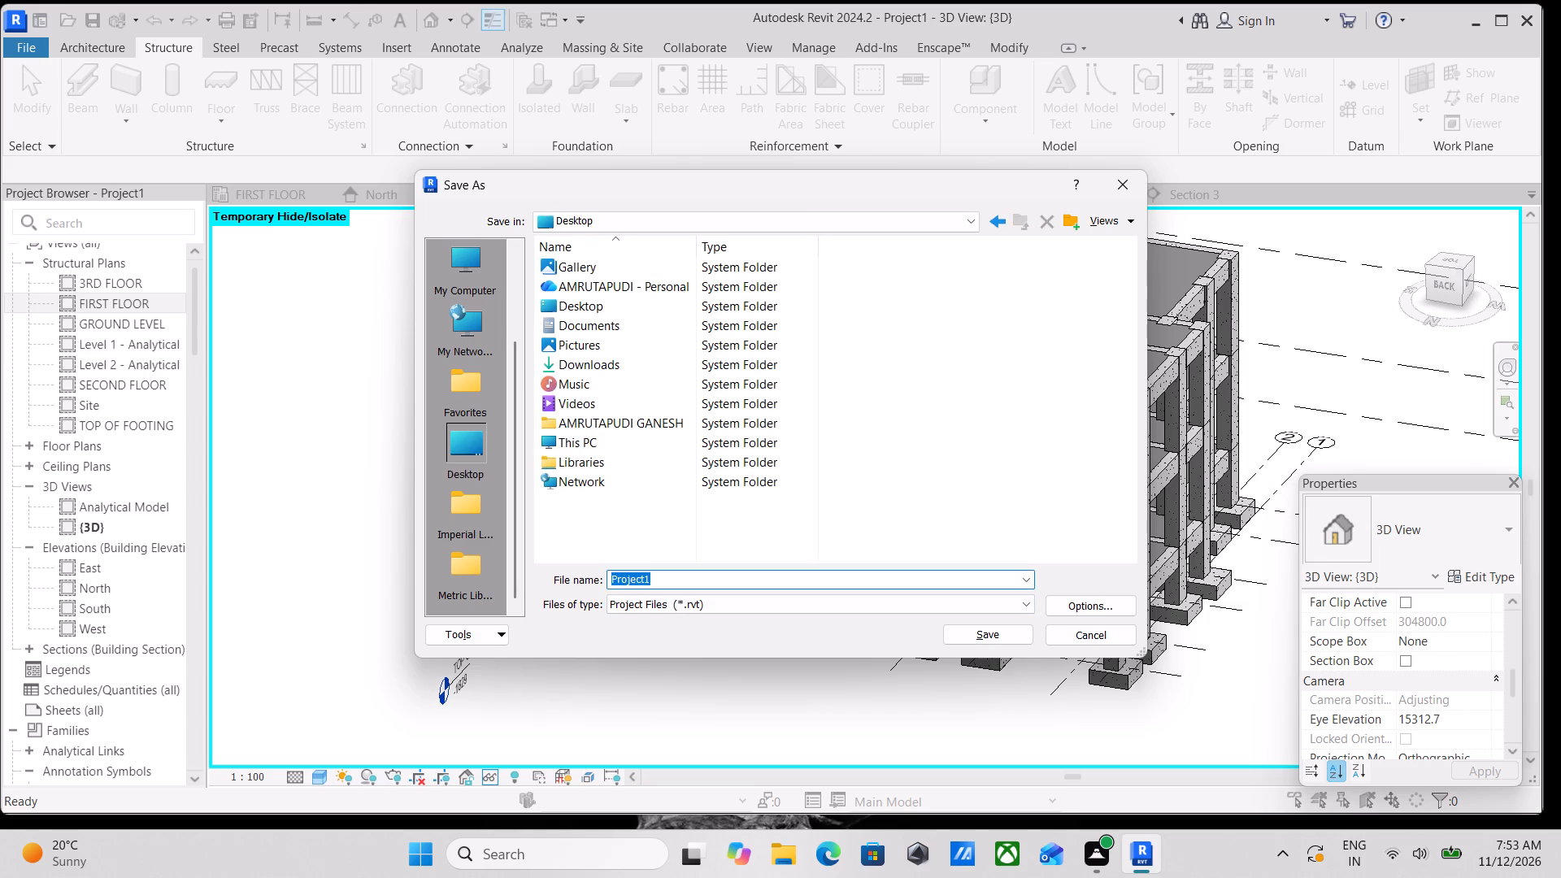
{"action": "type", "text": "re"}
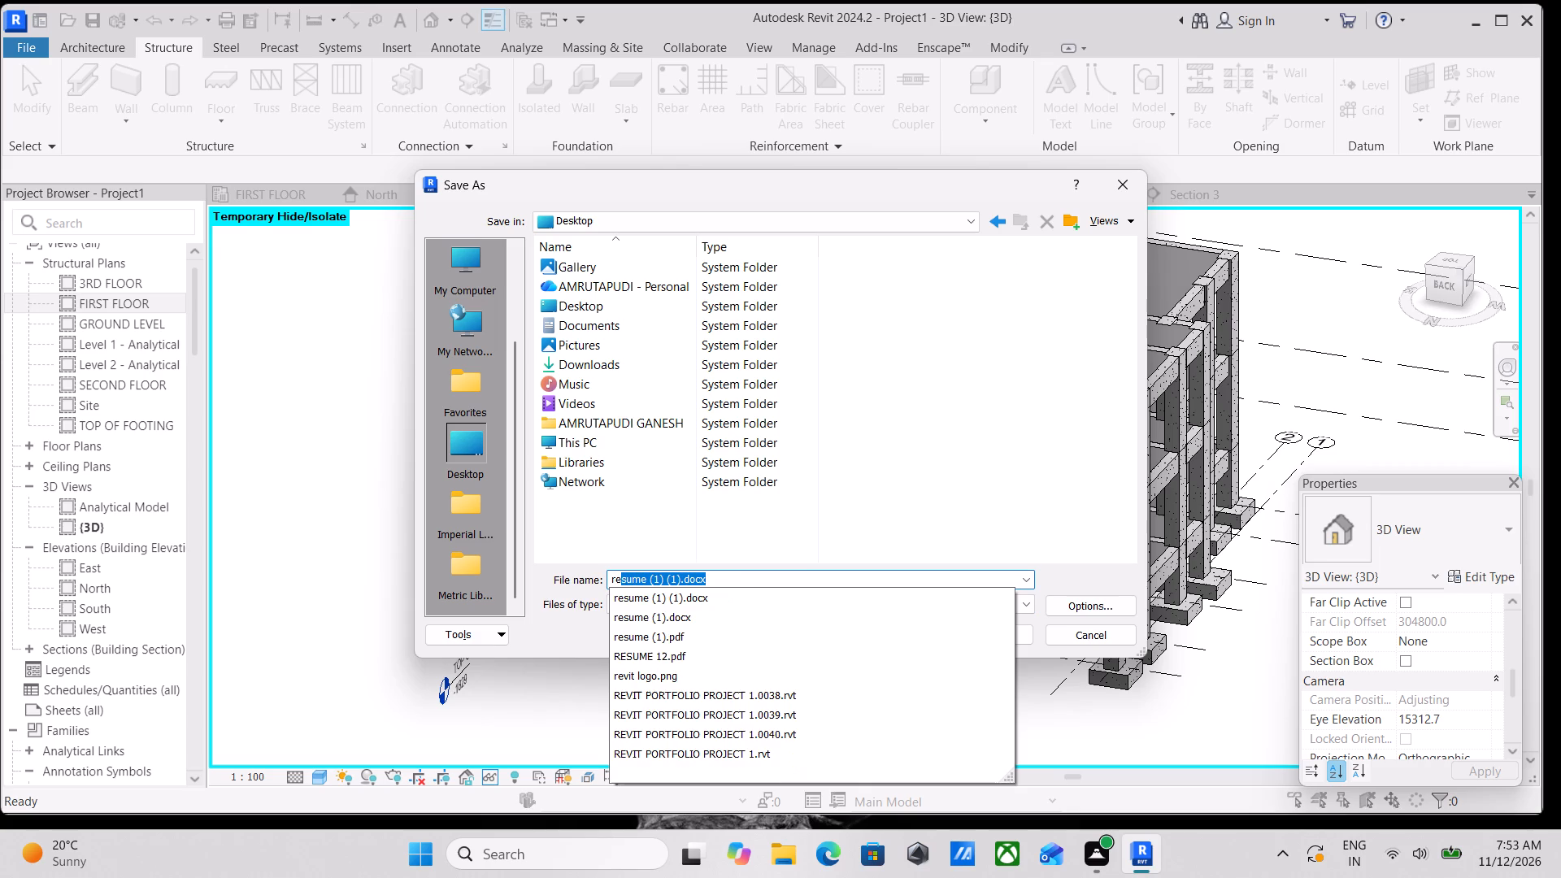
{"action": "type", "text": "vit"}
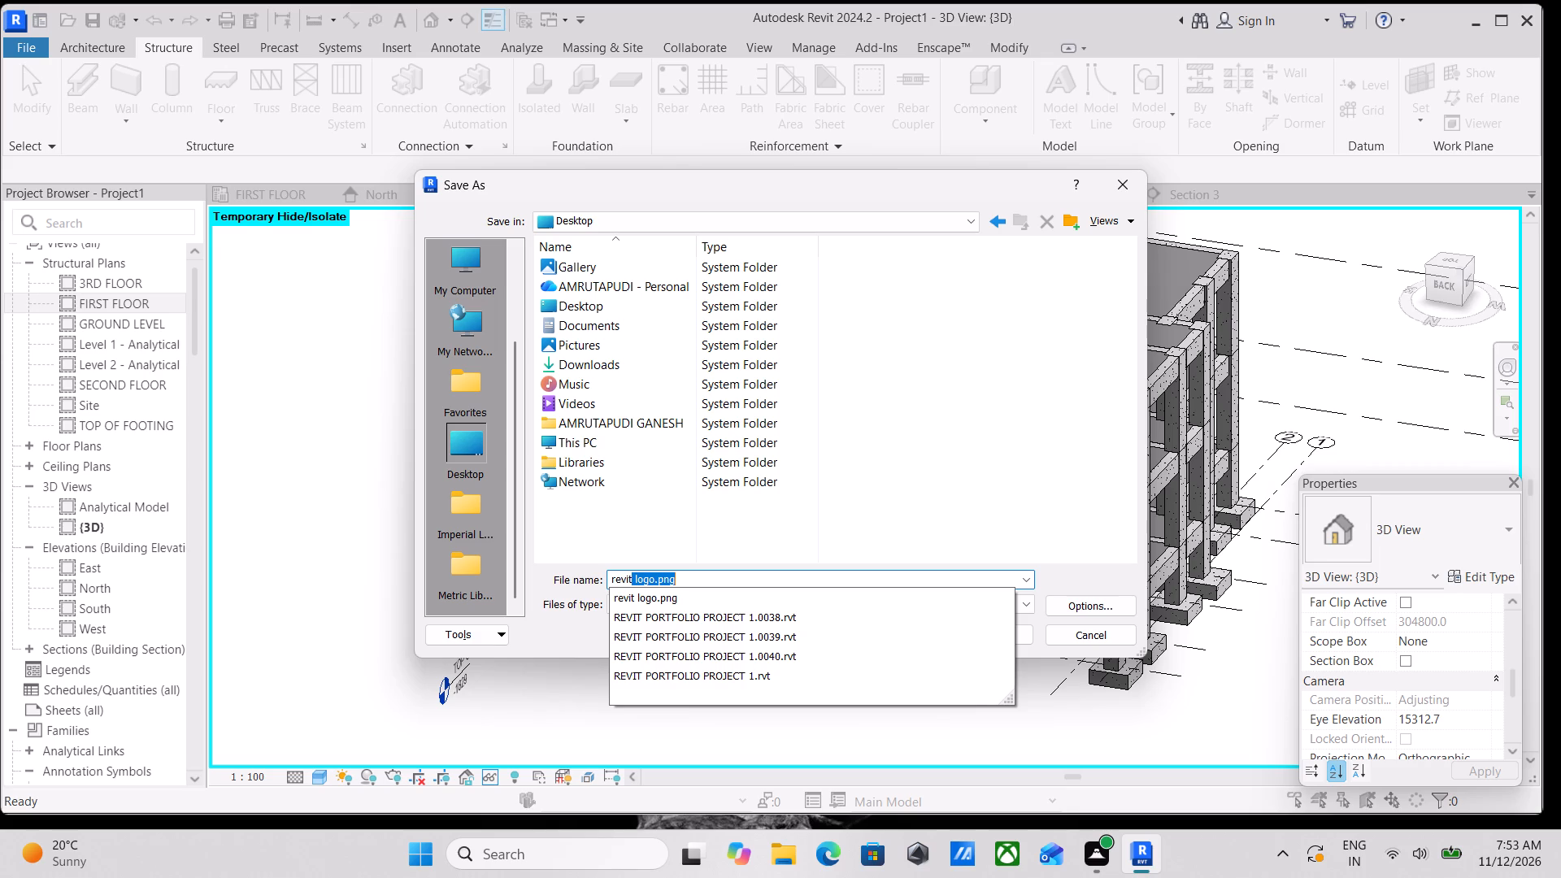
{"action": "type", "text": "str"}
{"action": "key", "text": "u"}
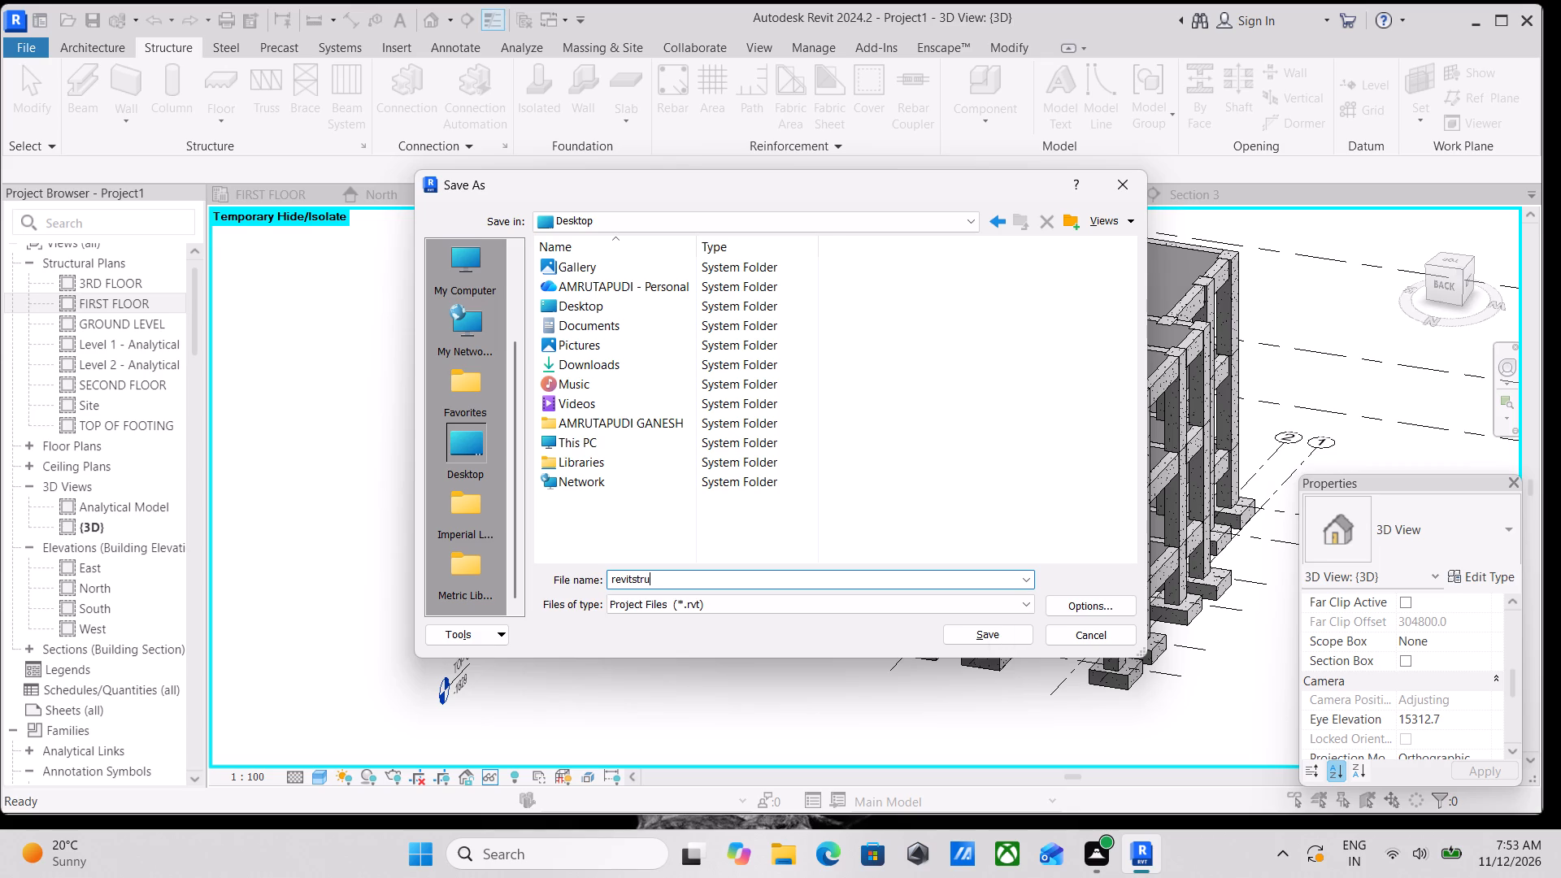
{"action": "type", "text": "cture"}
{"action": "key", "text": "space"}
{"action": "type", "text": "678"}
{"action": "left_click", "coordinate": [989, 640]}
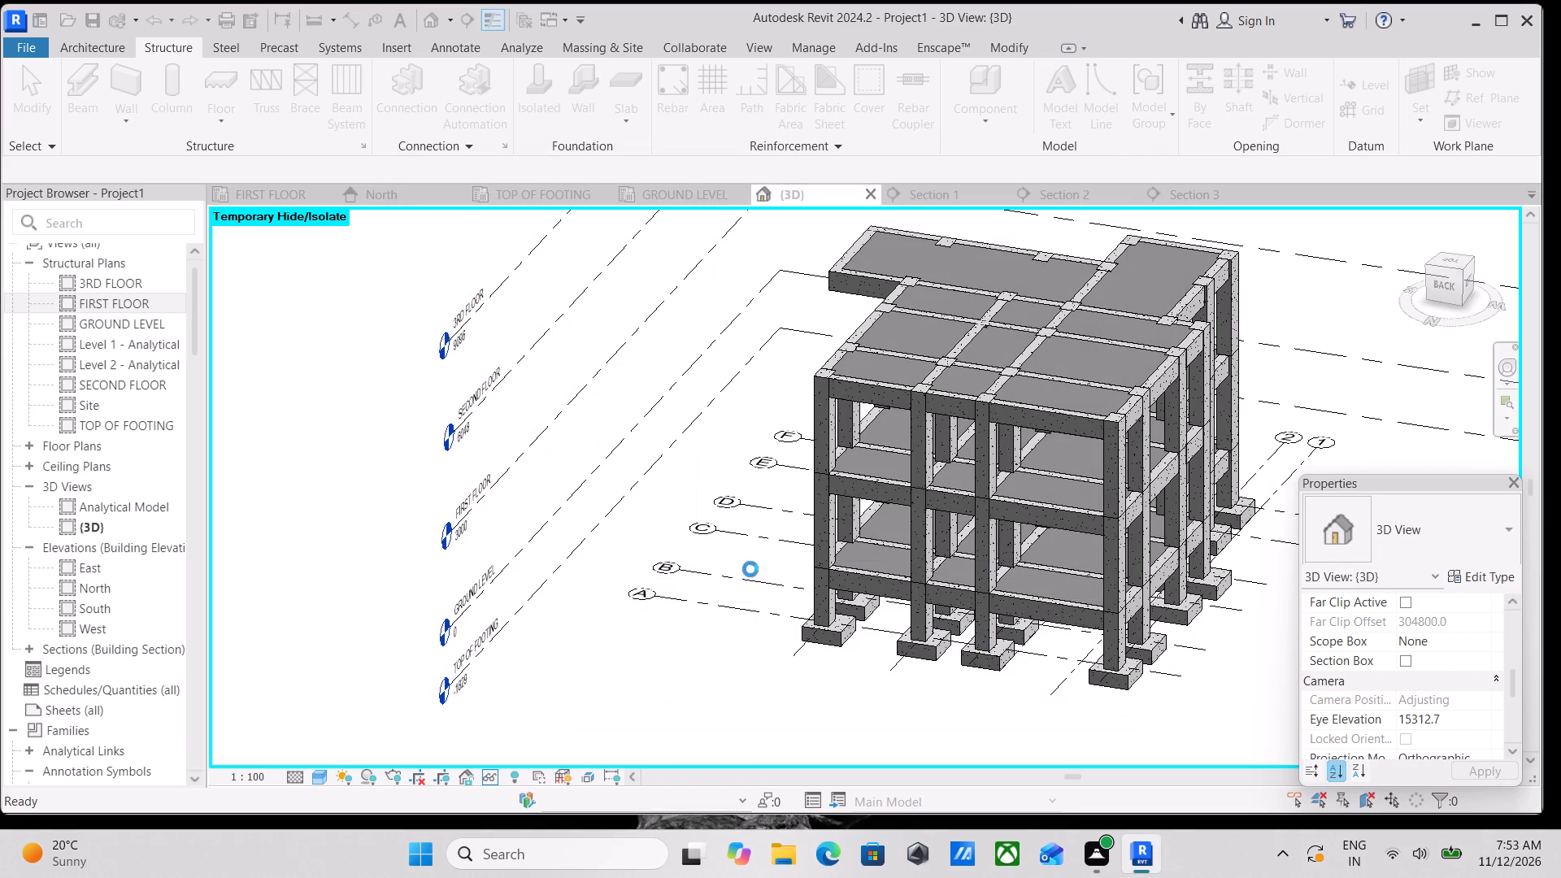
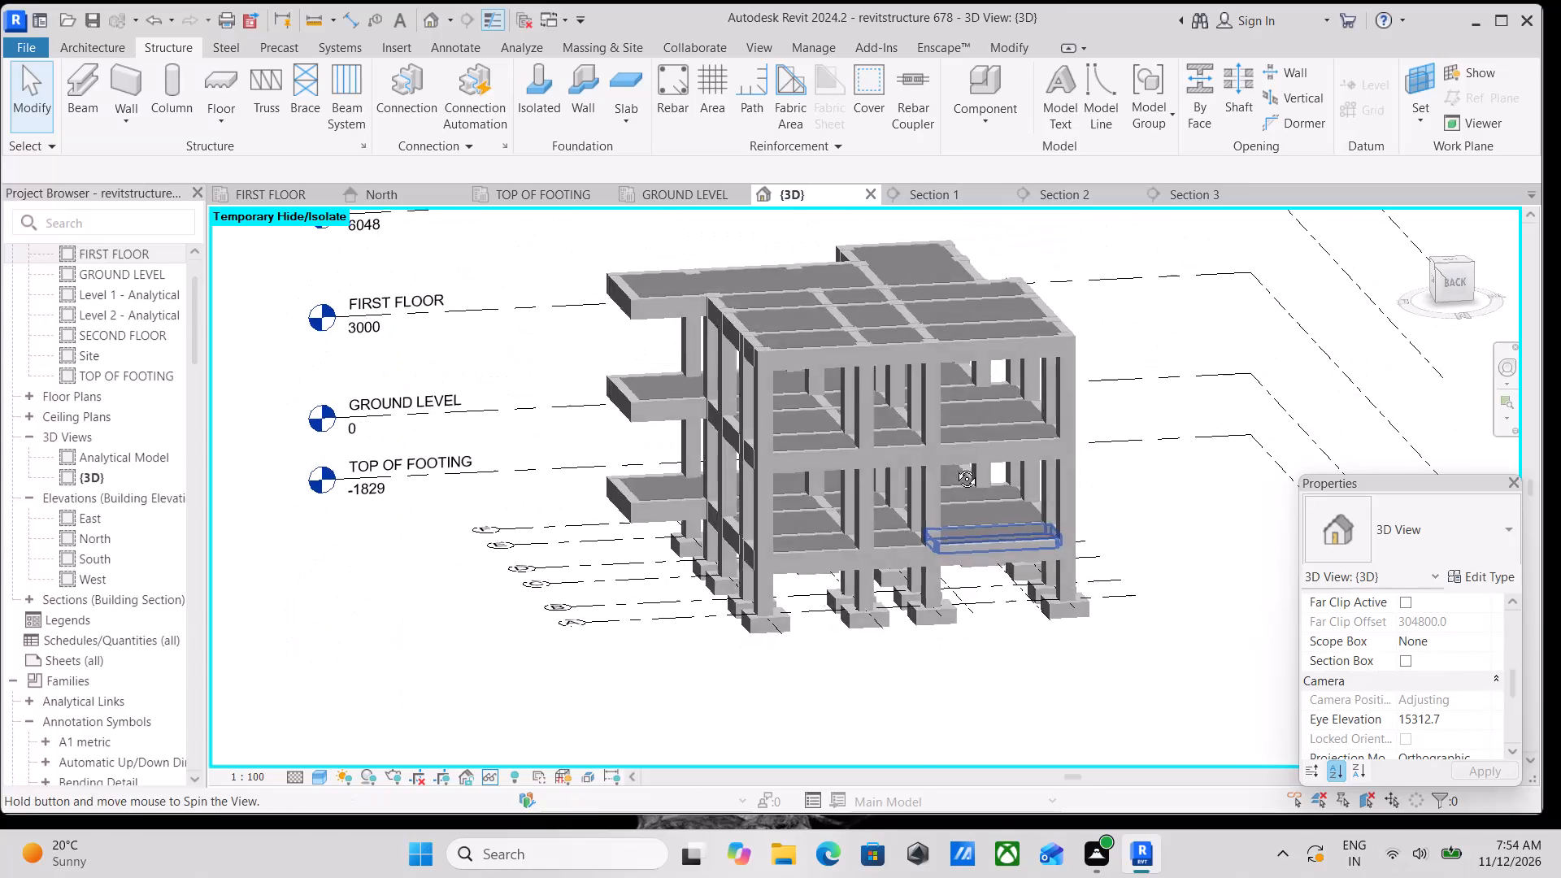
Set up a rendering of the 3D view from a low corner angle, with the quality set to Medium.
{"action": "middle_click_drag", "start_coordinate": [968, 472], "coordinate": [1043, 415], "text": "shift"}
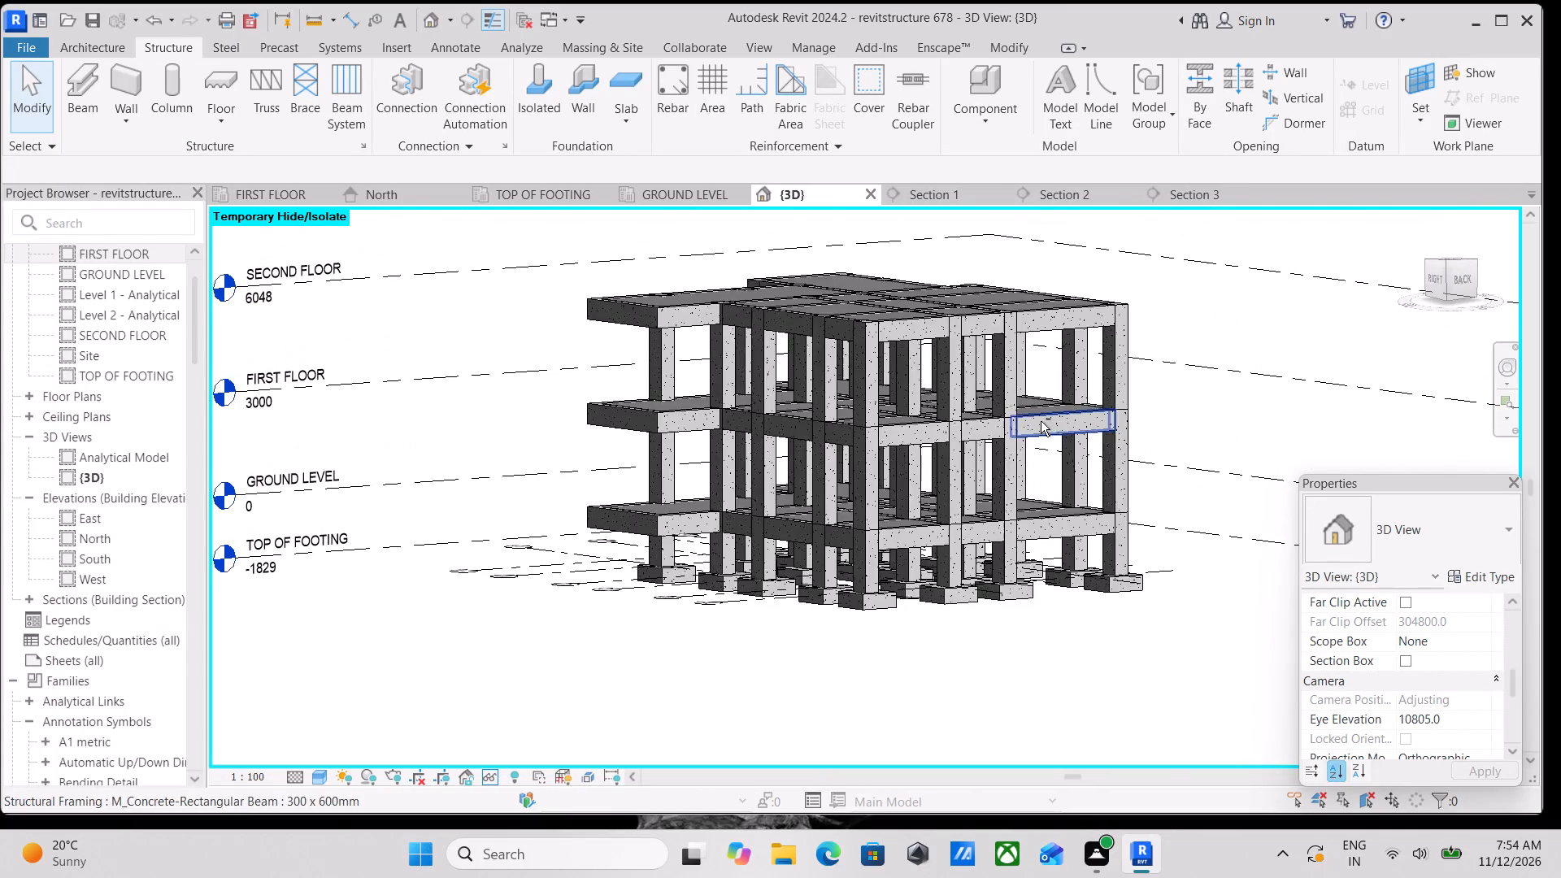
{"action": "middle_click_drag", "start_coordinate": [1040, 421], "coordinate": [1085, 396], "text": "shift"}
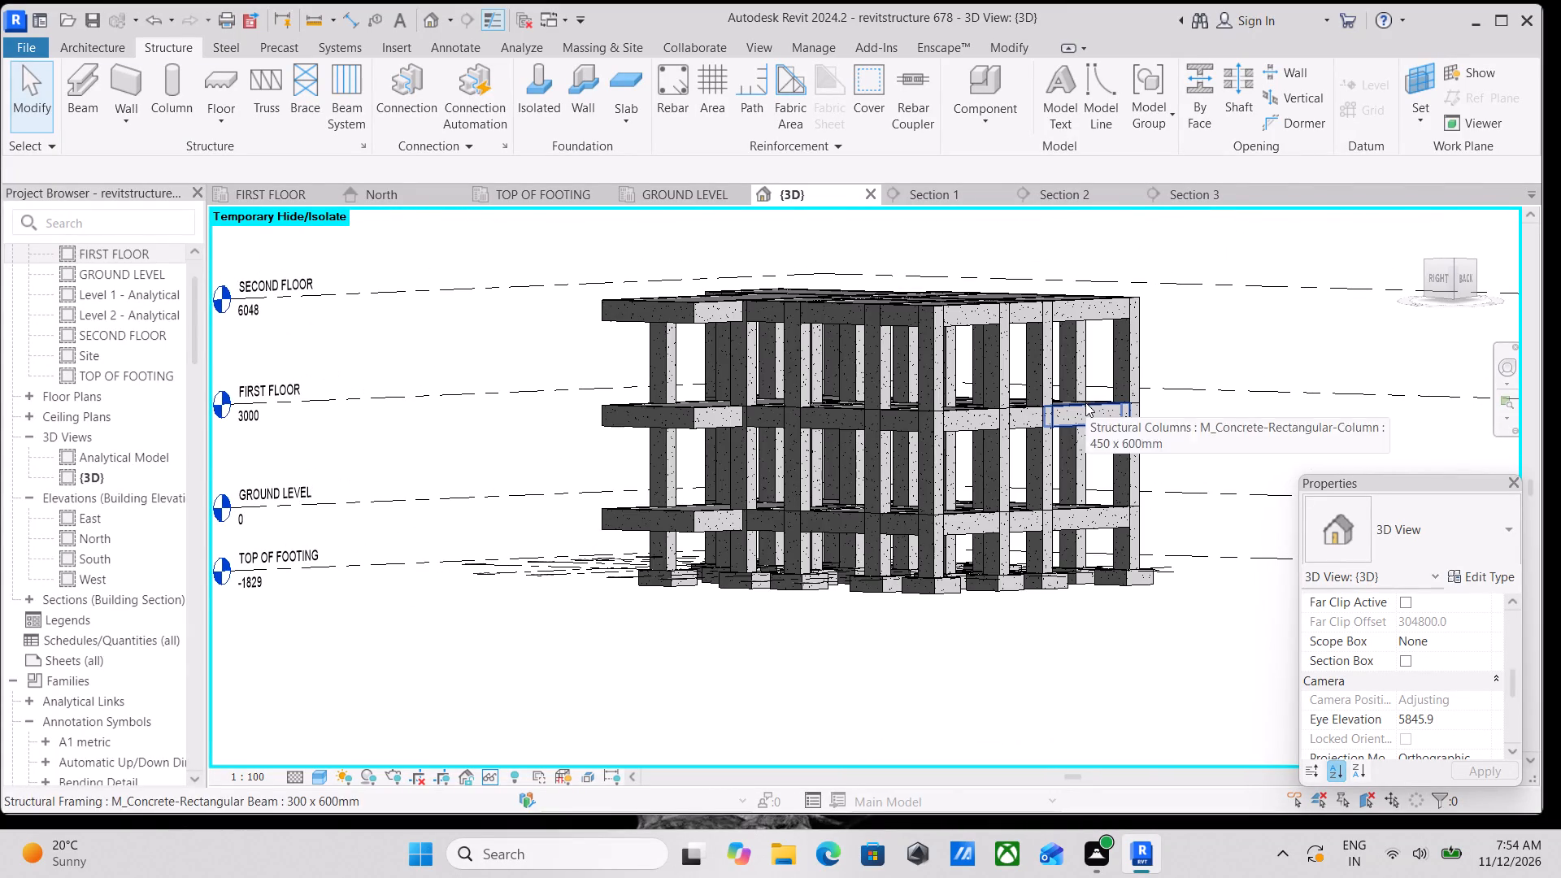
{"action": "type", "text": "rr"}
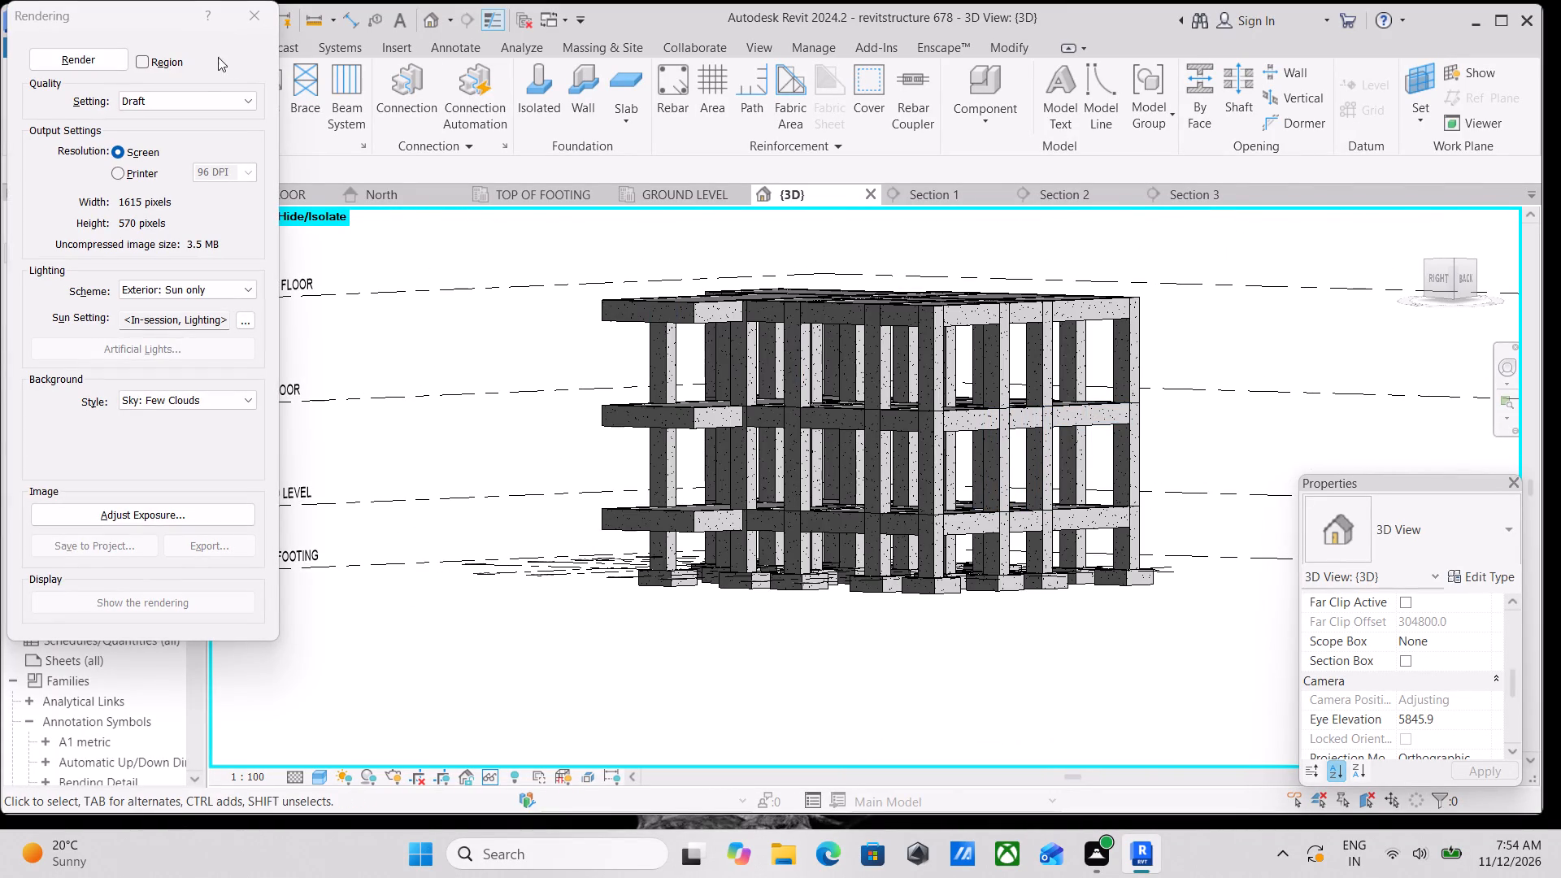
{"action": "left_click", "coordinate": [207, 100]}
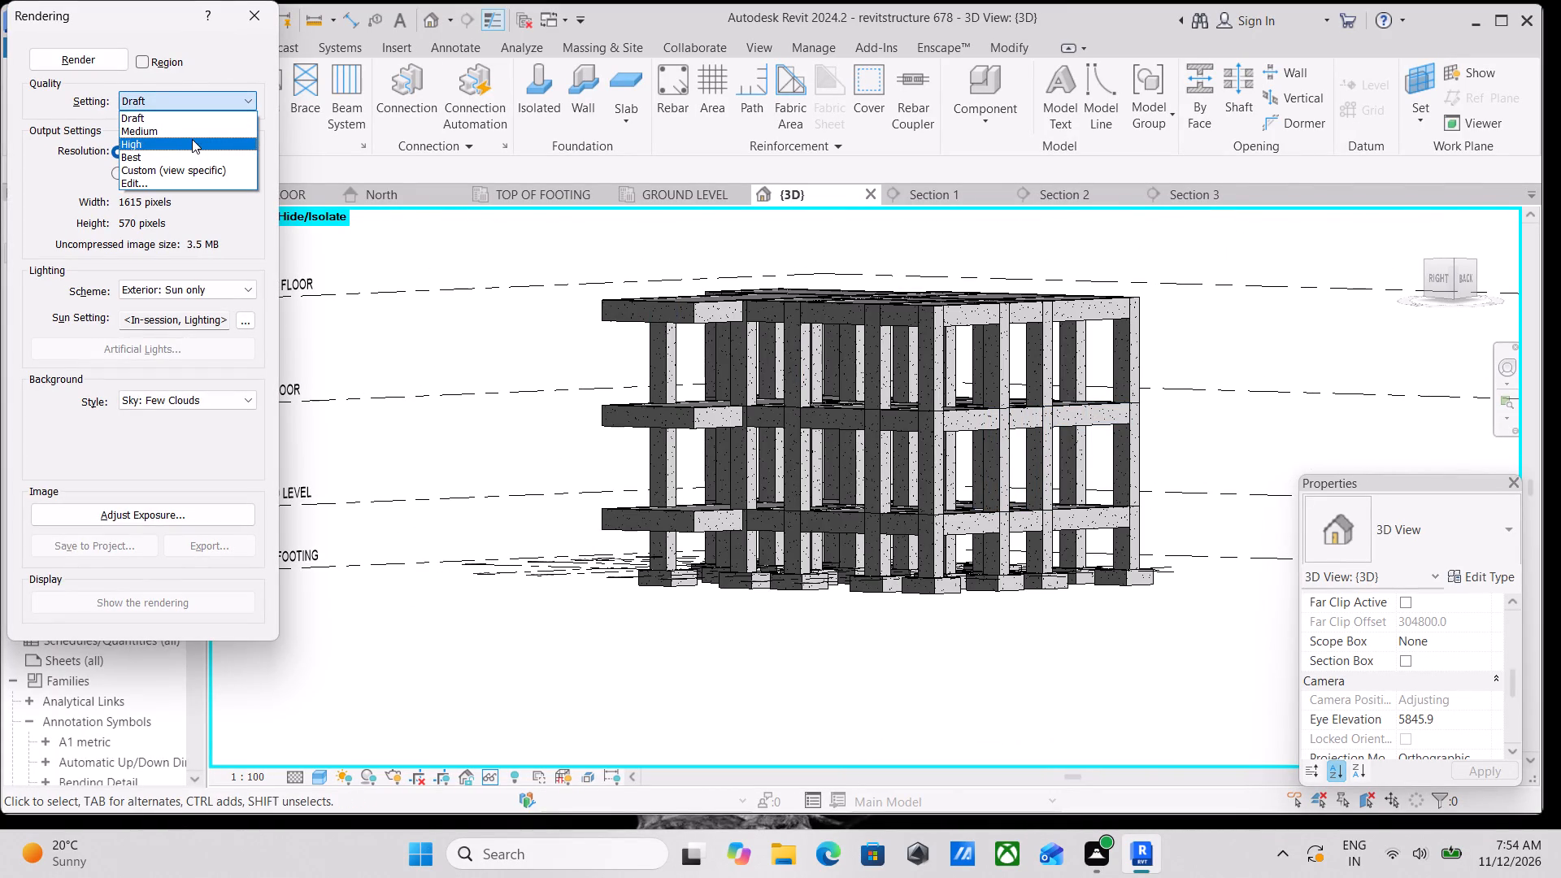
{"action": "left_click", "coordinate": [191, 133]}
Enable region rendering and lower the render region's top edge to just above the SECOND FLOOR level line.
{"action": "middle_click_drag", "start_coordinate": [924, 514], "coordinate": [907, 573]}
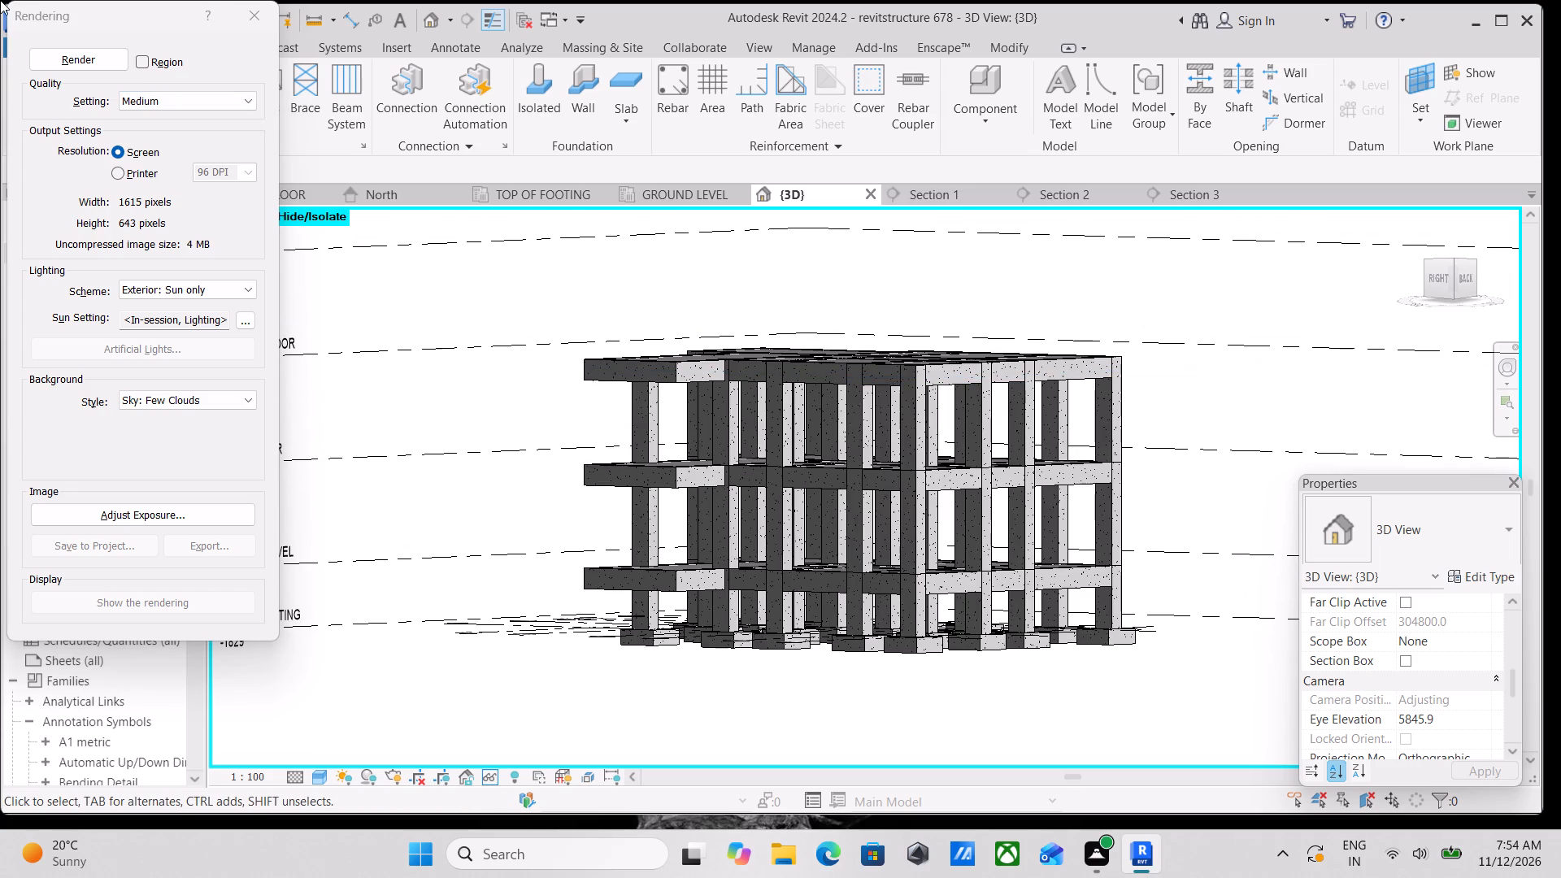
{"action": "left_click", "coordinate": [142, 61]}
{"action": "scroll", "coordinate": [571, 334], "scroll_direction": "down", "scroll_amount": 1}
{"action": "scroll", "coordinate": [729, 386], "scroll_direction": "down", "scroll_amount": 1}
{"action": "middle_click_drag", "start_coordinate": [729, 386], "coordinate": [872, 357]}
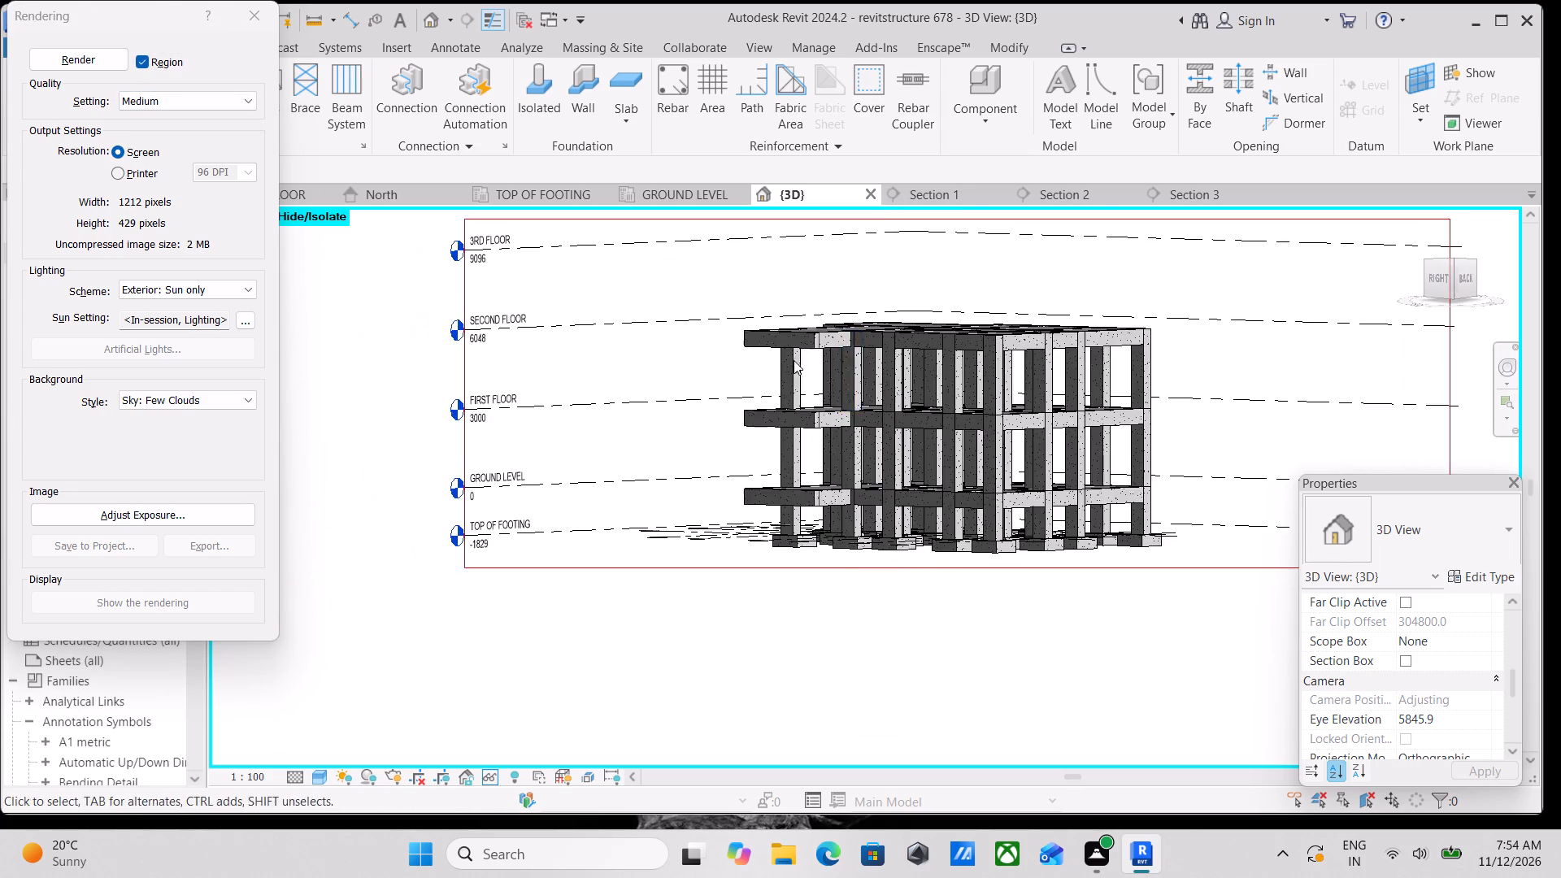
{"action": "middle_click_drag", "start_coordinate": [792, 360], "coordinate": [784, 430]}
{"action": "left_click", "coordinate": [794, 286]}
{"action": "middle_click_drag", "start_coordinate": [829, 322], "coordinate": [737, 350]}
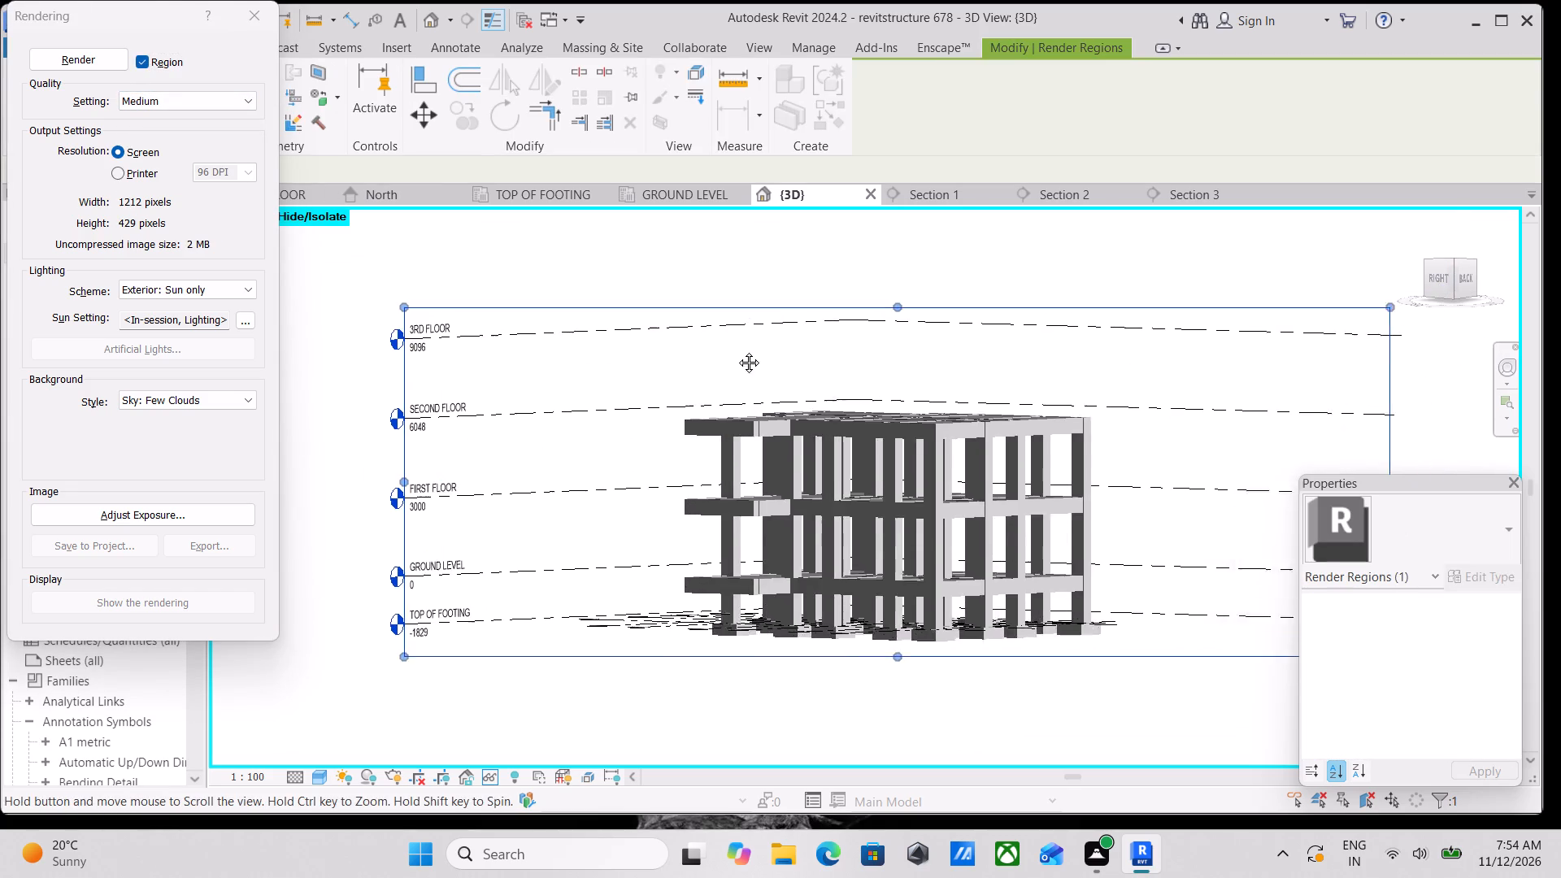
{"action": "middle_click_drag", "start_coordinate": [737, 350], "coordinate": [734, 351]}
{"action": "left_click_drag", "start_coordinate": [846, 306], "coordinate": [848, 329]}
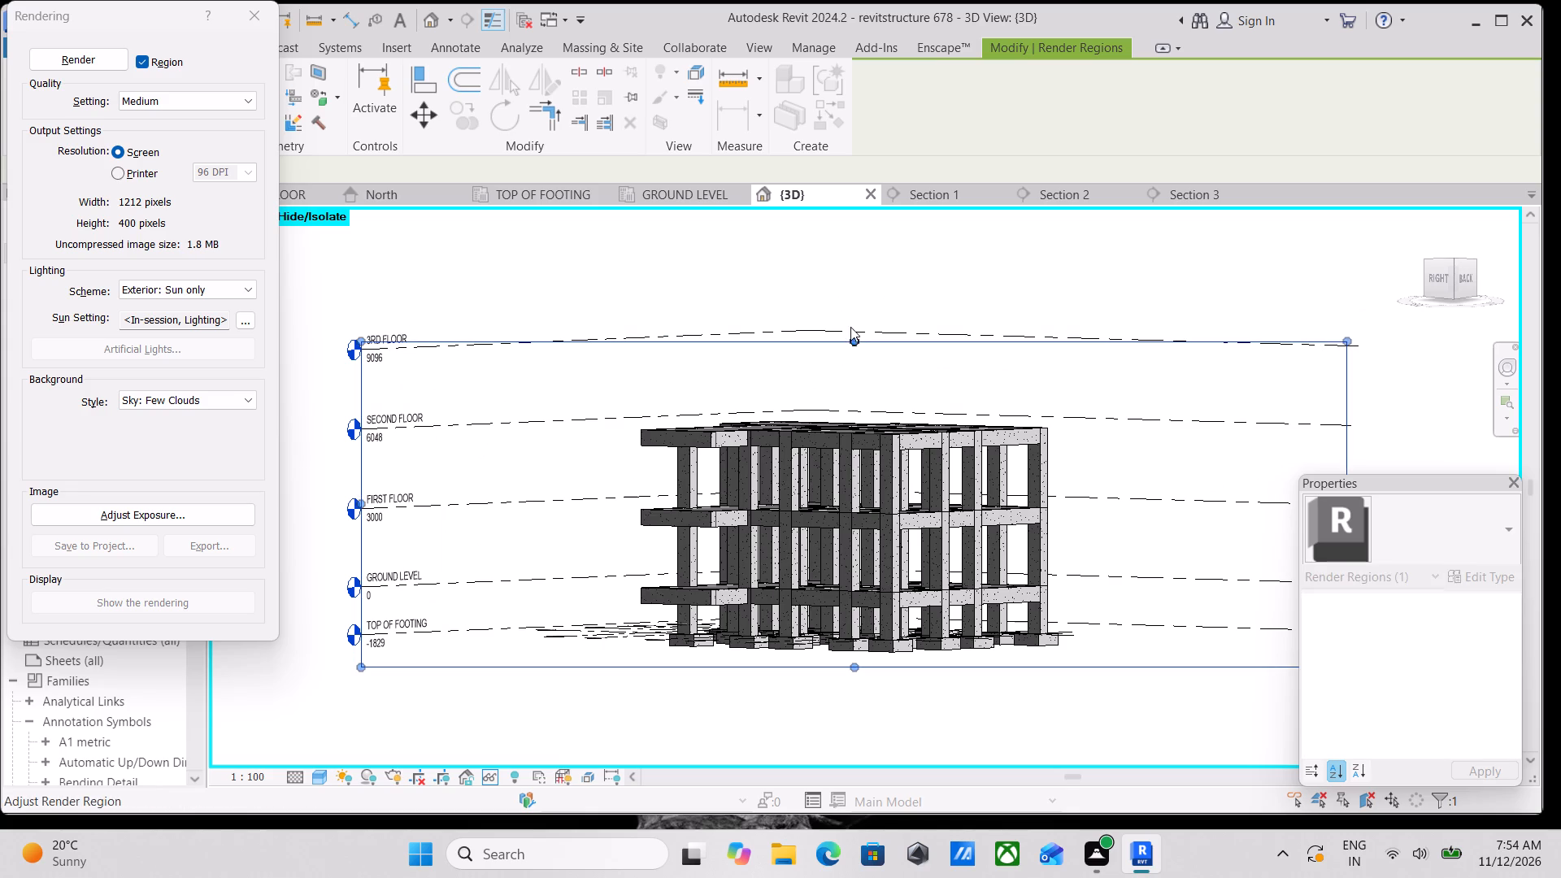
{"action": "left_click_drag", "start_coordinate": [850, 327], "coordinate": [849, 376]}
Narrow the render region from both sides to fit closely around the concrete frame, about 718 by 390 pixels.
{"action": "middle_click_drag", "start_coordinate": [874, 422], "coordinate": [787, 366]}
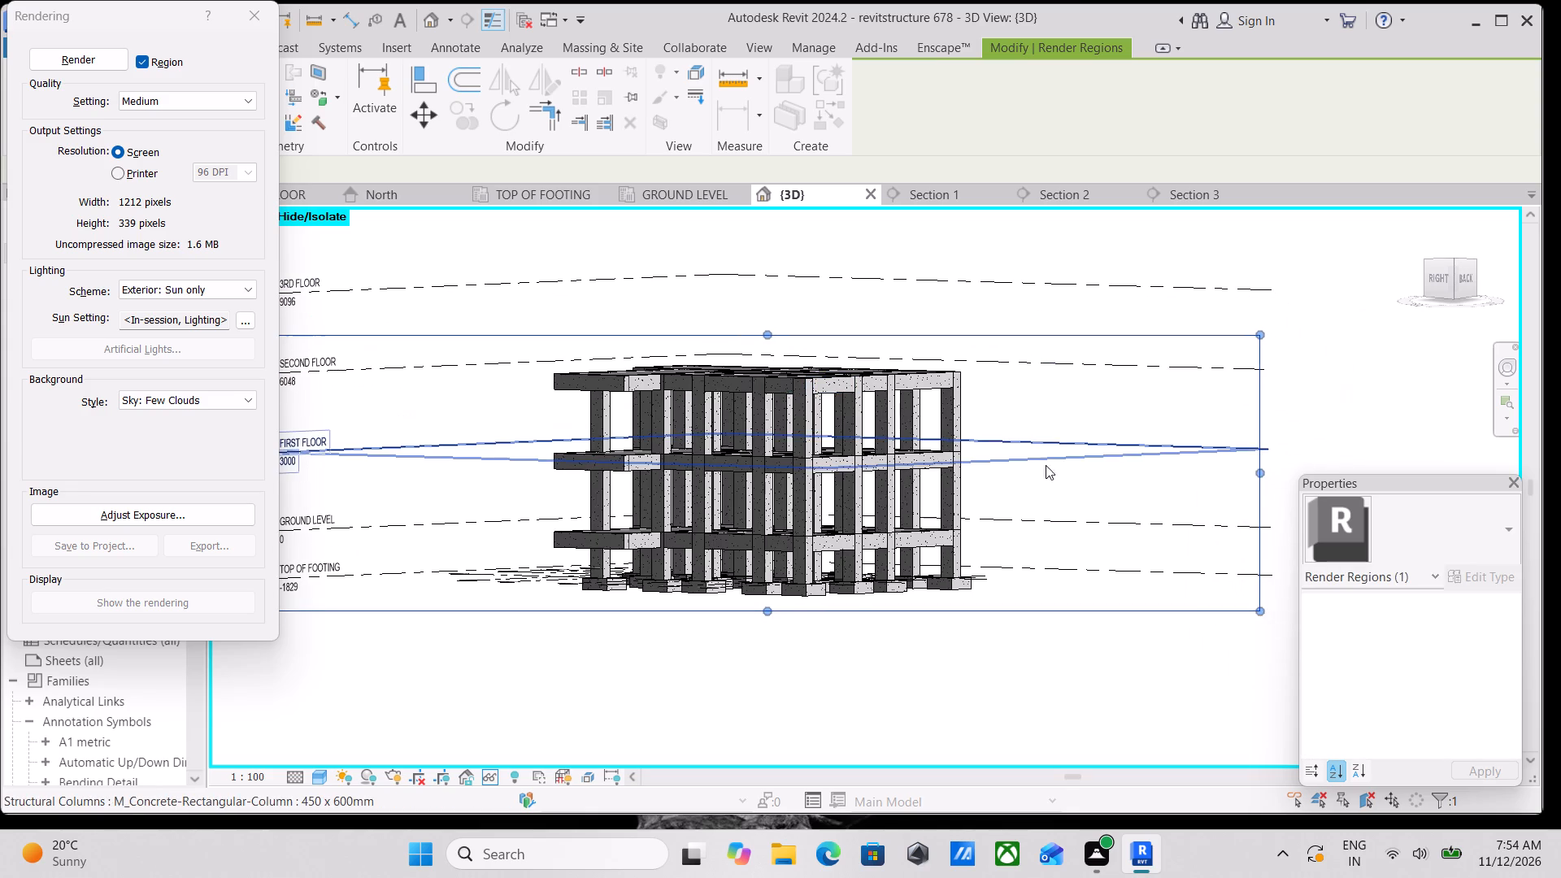
{"action": "left_click_drag", "start_coordinate": [1263, 473], "coordinate": [1179, 493]}
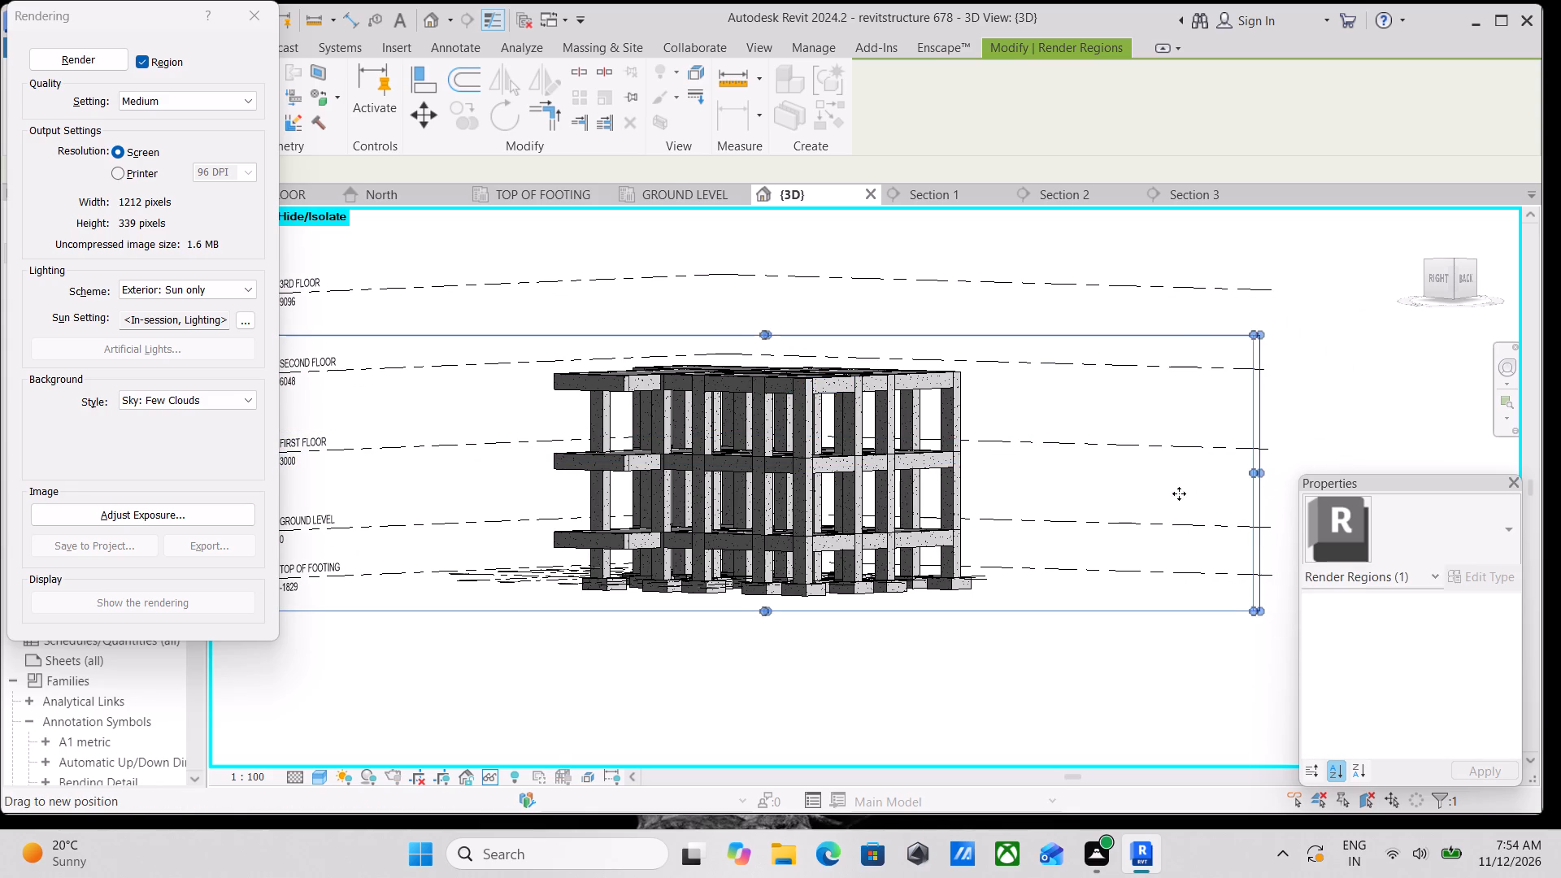
{"action": "left_click_drag", "start_coordinate": [1179, 493], "coordinate": [1024, 502]}
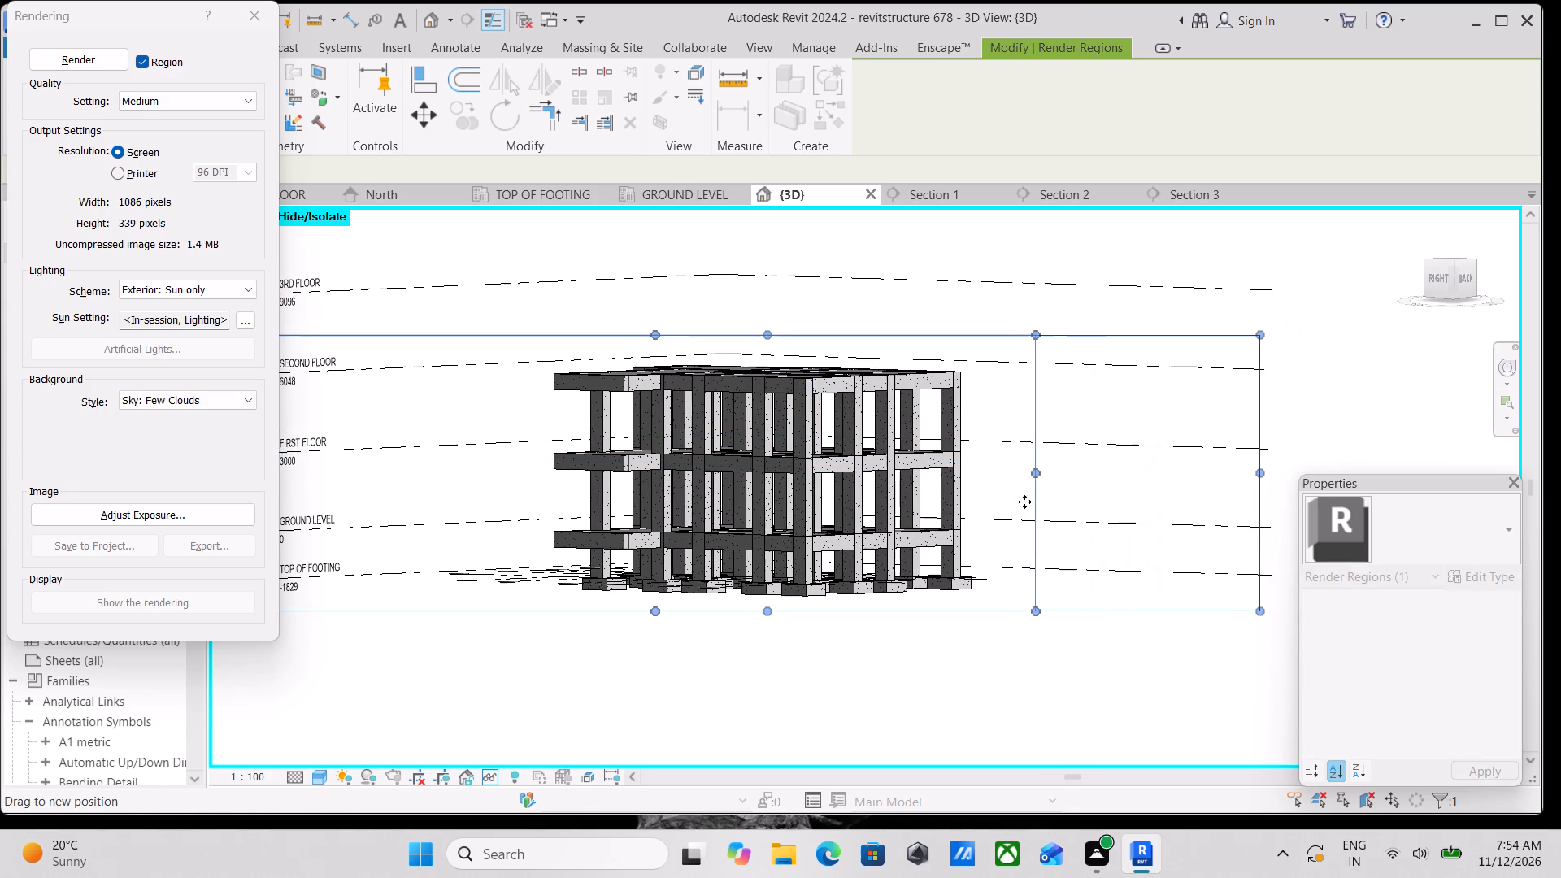
{"action": "left_click_drag", "start_coordinate": [1024, 502], "coordinate": [1002, 502]}
{"action": "middle_click_drag", "start_coordinate": [946, 519], "coordinate": [1107, 523]}
{"action": "scroll", "coordinate": [1107, 523], "scroll_direction": "up", "scroll_amount": 1}
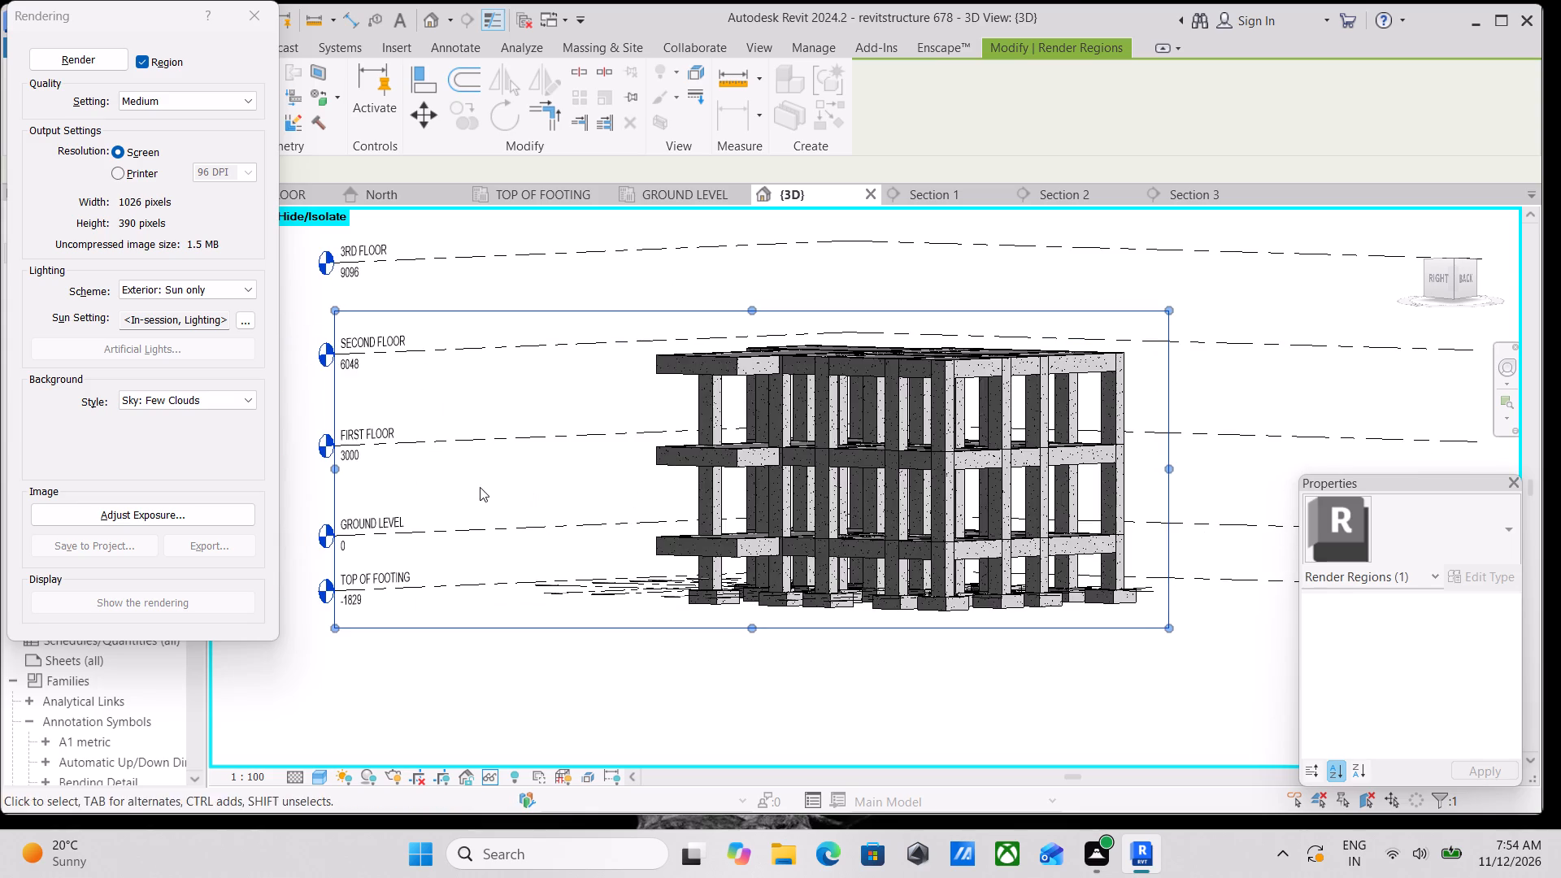
{"action": "middle_click_drag", "start_coordinate": [506, 493], "coordinate": [654, 509]}
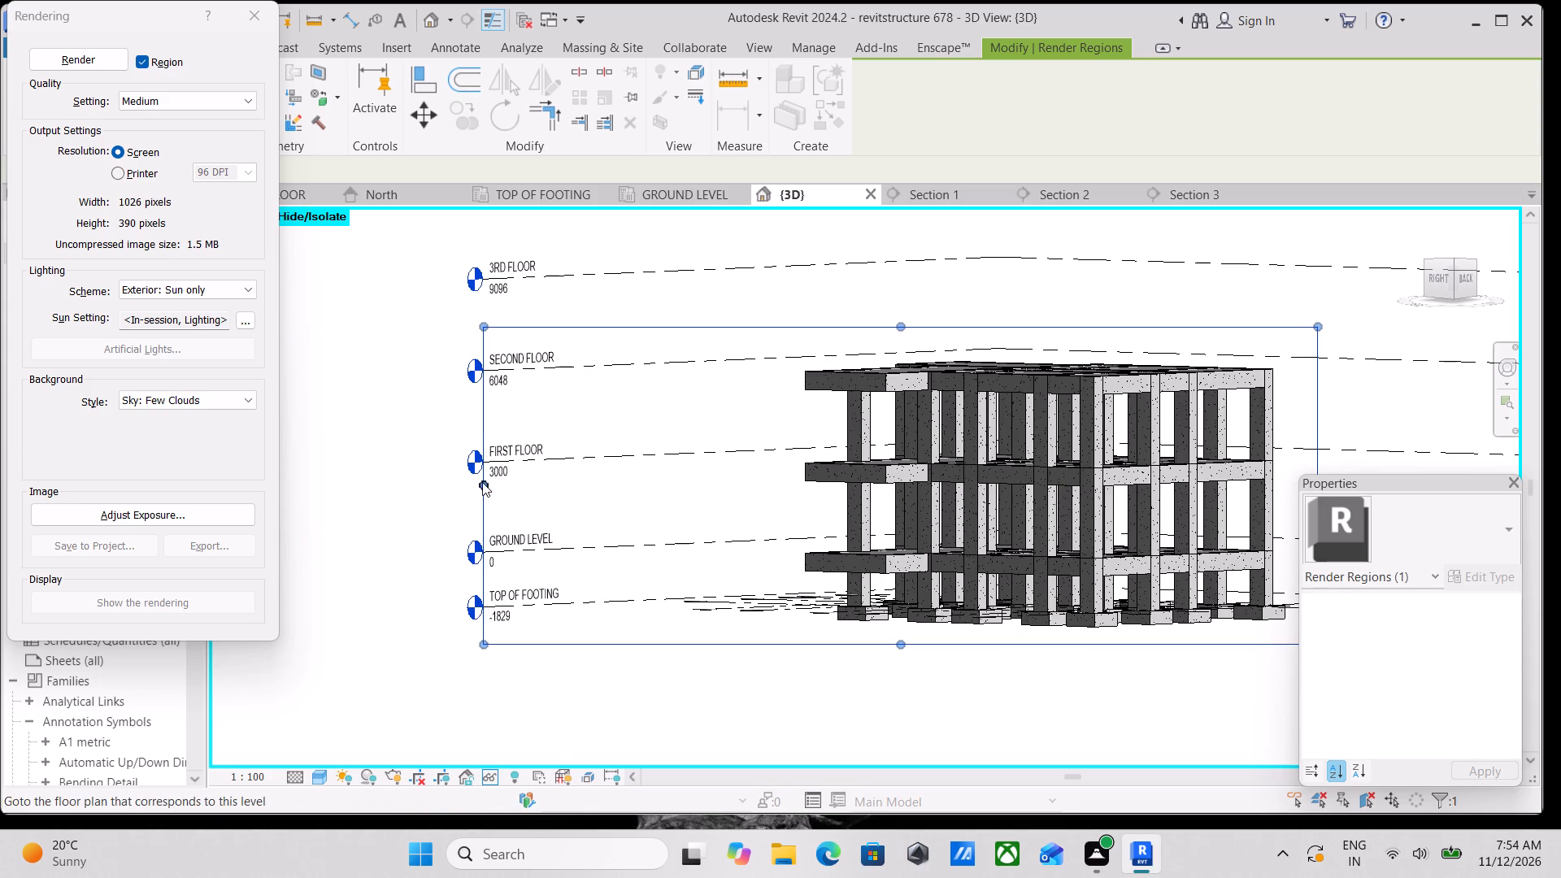
{"action": "left_click_drag", "start_coordinate": [482, 482], "coordinate": [768, 480]}
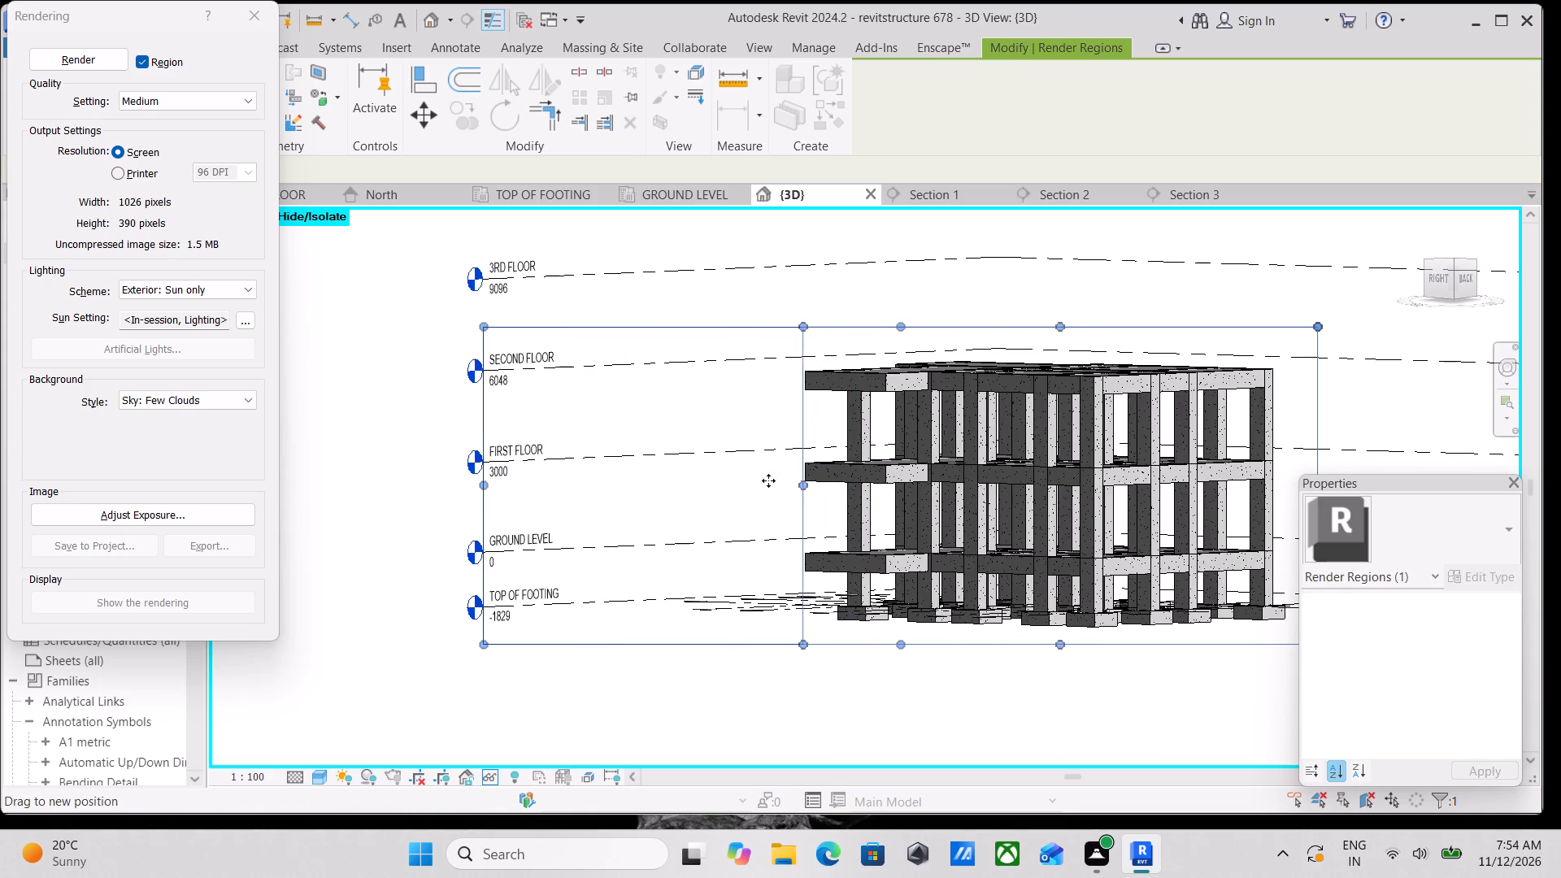
{"action": "left_click_drag", "start_coordinate": [768, 480], "coordinate": [733, 480]}
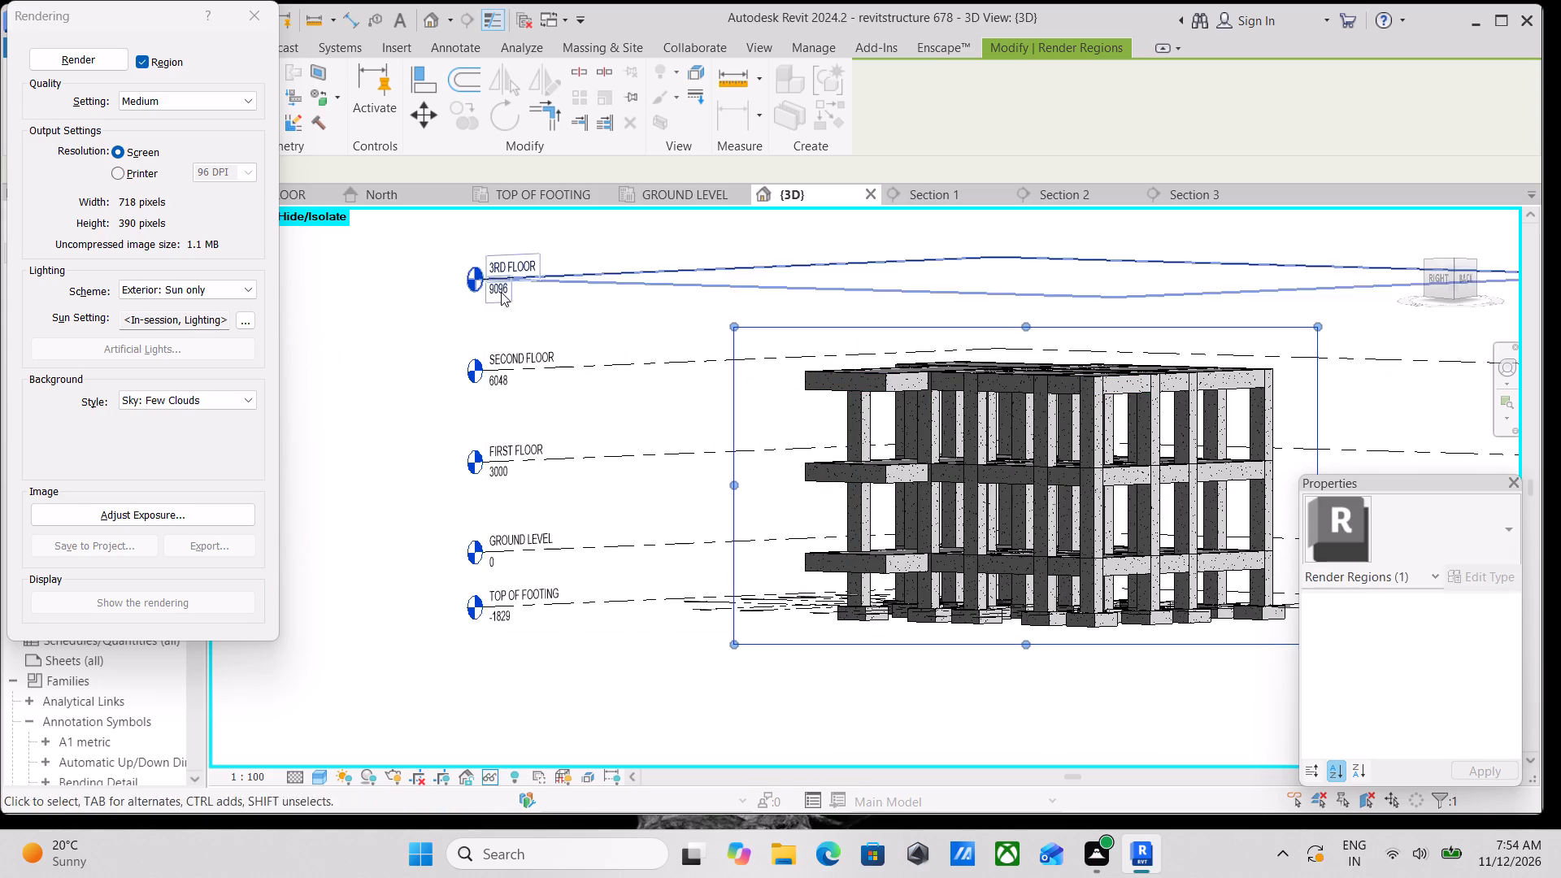
Render the cropped region of the concrete frame.
{"action": "left_click", "coordinate": [91, 62]}
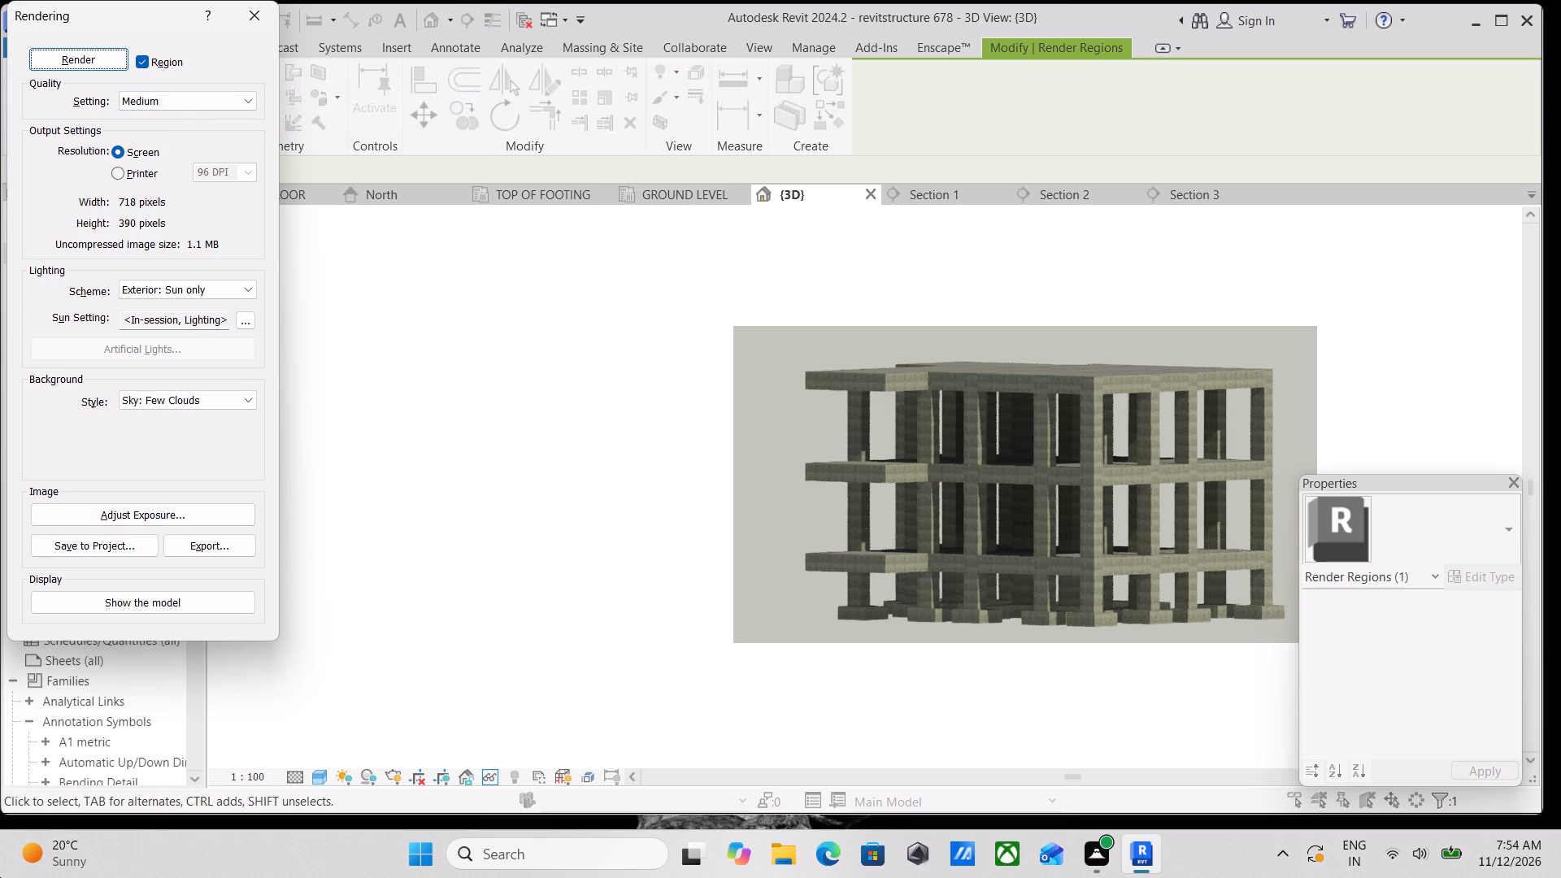
Capture a rectangular screen snip of the rendered frame, and close the rendering settings.
{"action": "key", "text": "shift+super+s"}
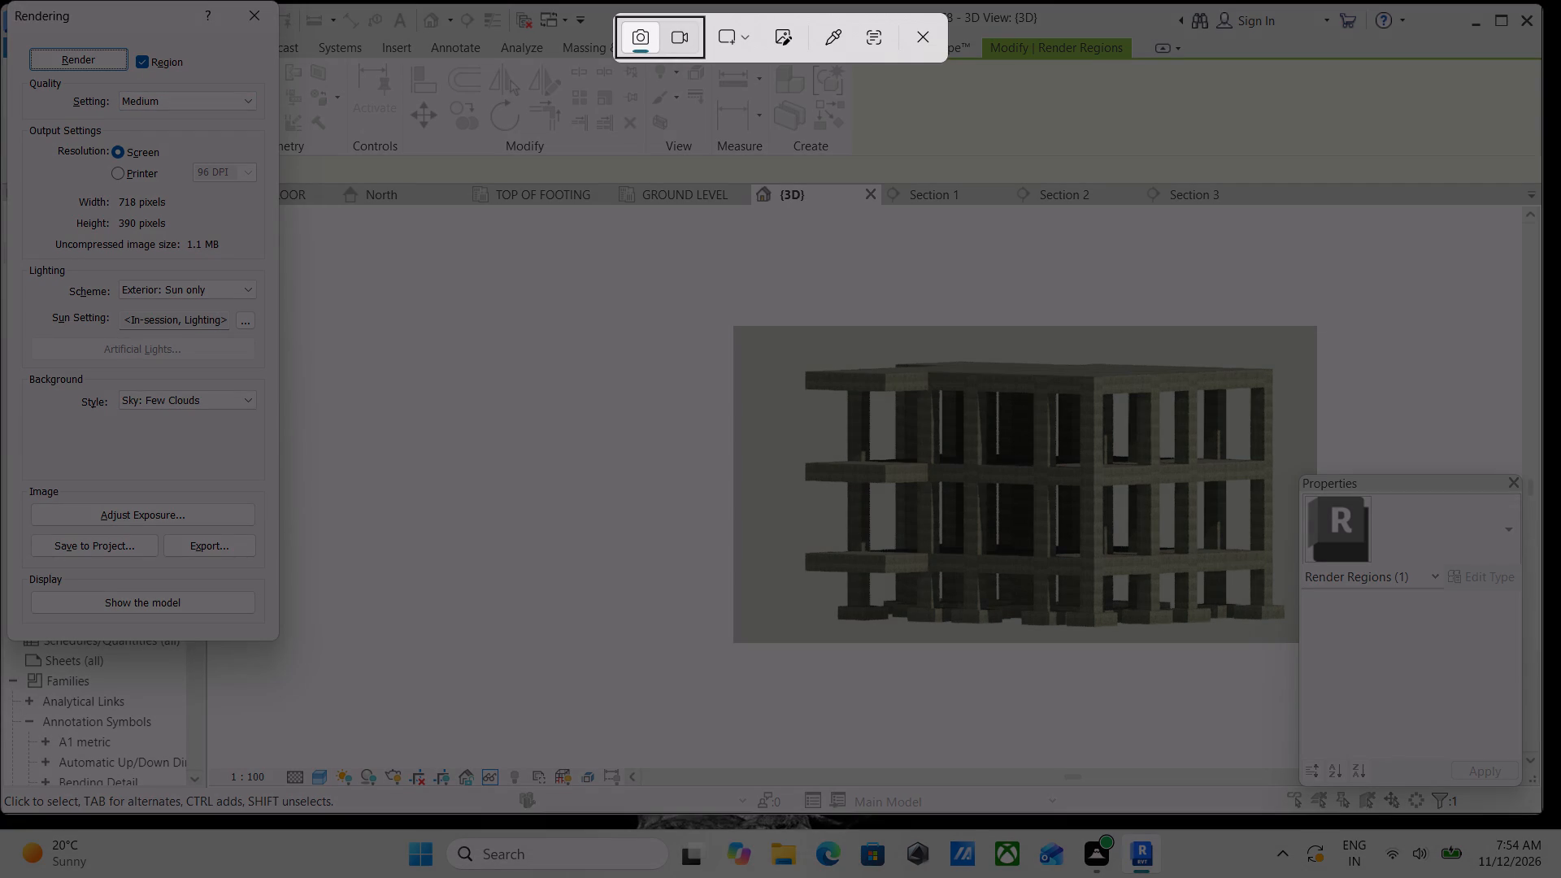
{"action": "left_click_drag", "start_coordinate": [721, 303], "coordinate": [1309, 660]}
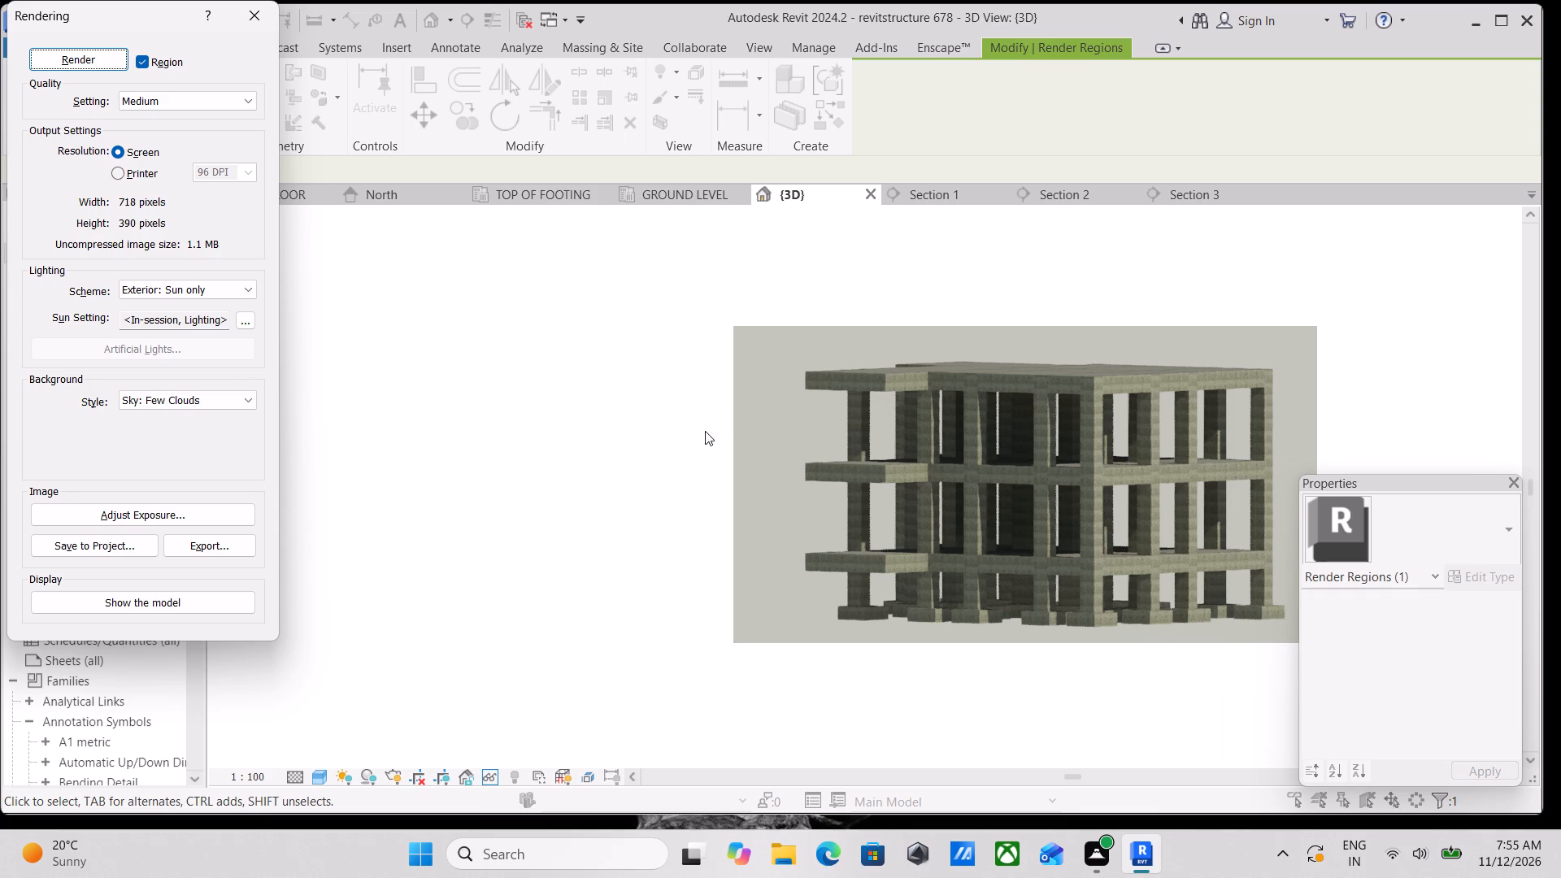
{"action": "middle_click", "coordinate": [750, 410]}
{"action": "scroll", "coordinate": [750, 410], "scroll_direction": "up", "scroll_amount": 1}
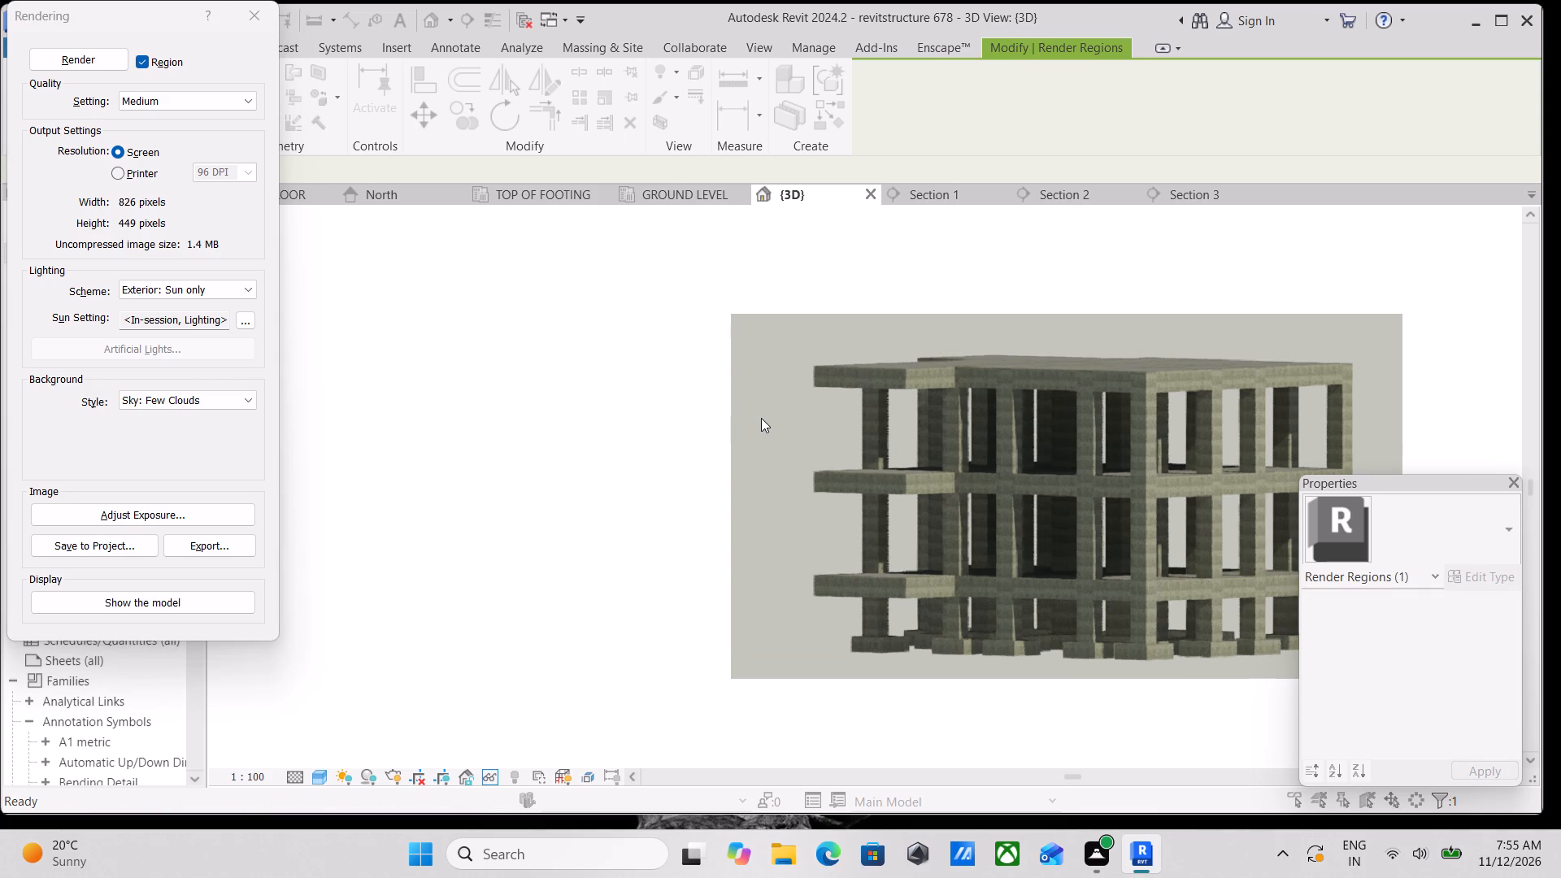
{"action": "left_click", "coordinate": [262, 18]}
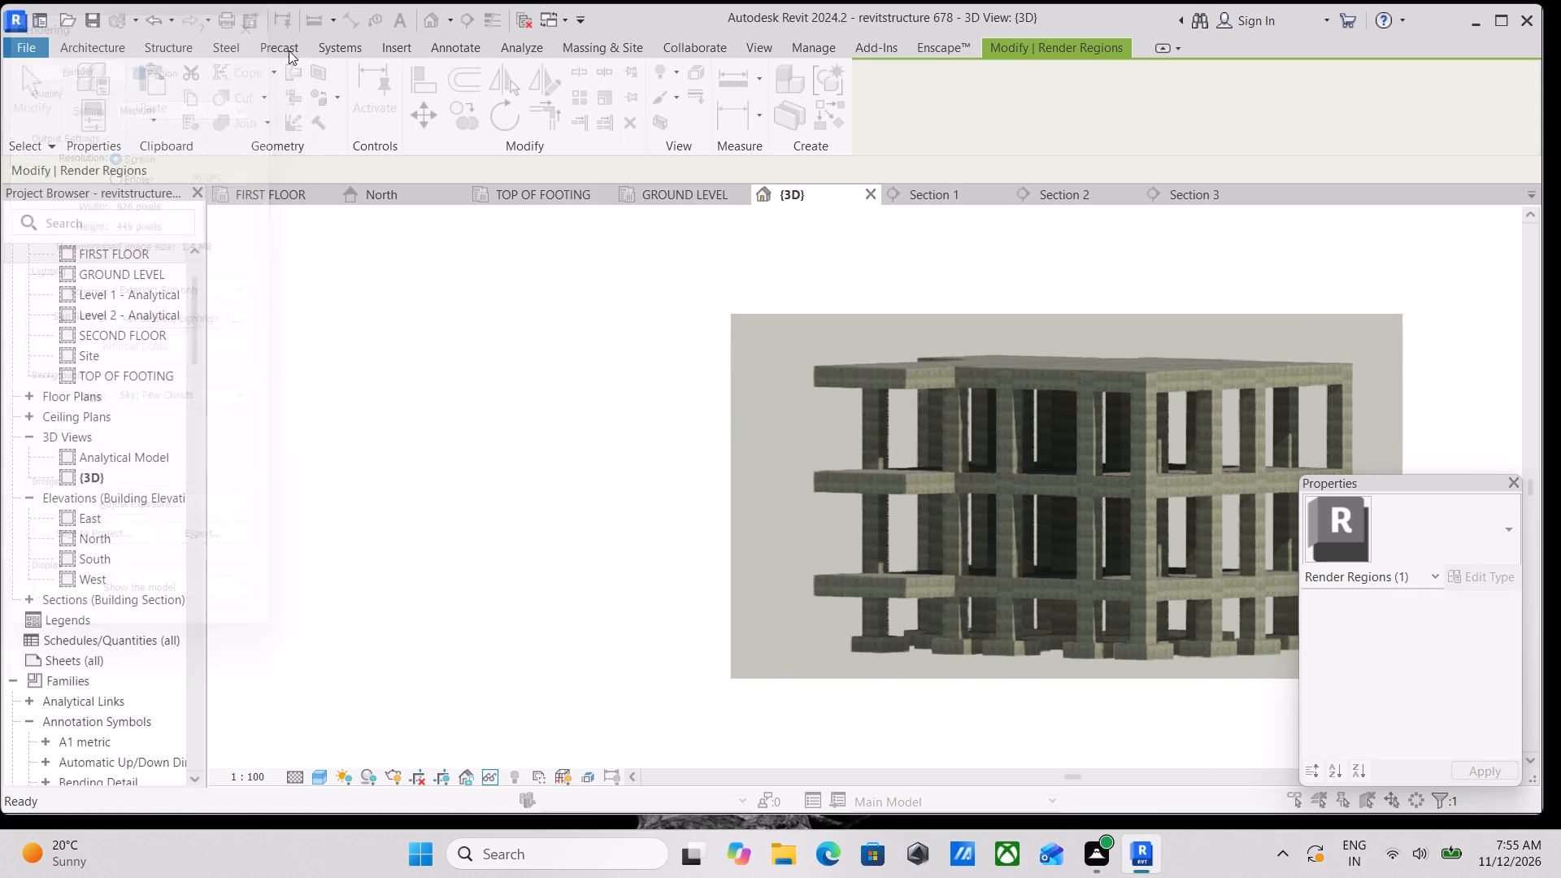
Capture a rectangular screen snip of the unrendered frame in 3D, seen from slightly above with its footings and slabs.
{"action": "middle_click_drag", "start_coordinate": [793, 399], "coordinate": [753, 384]}
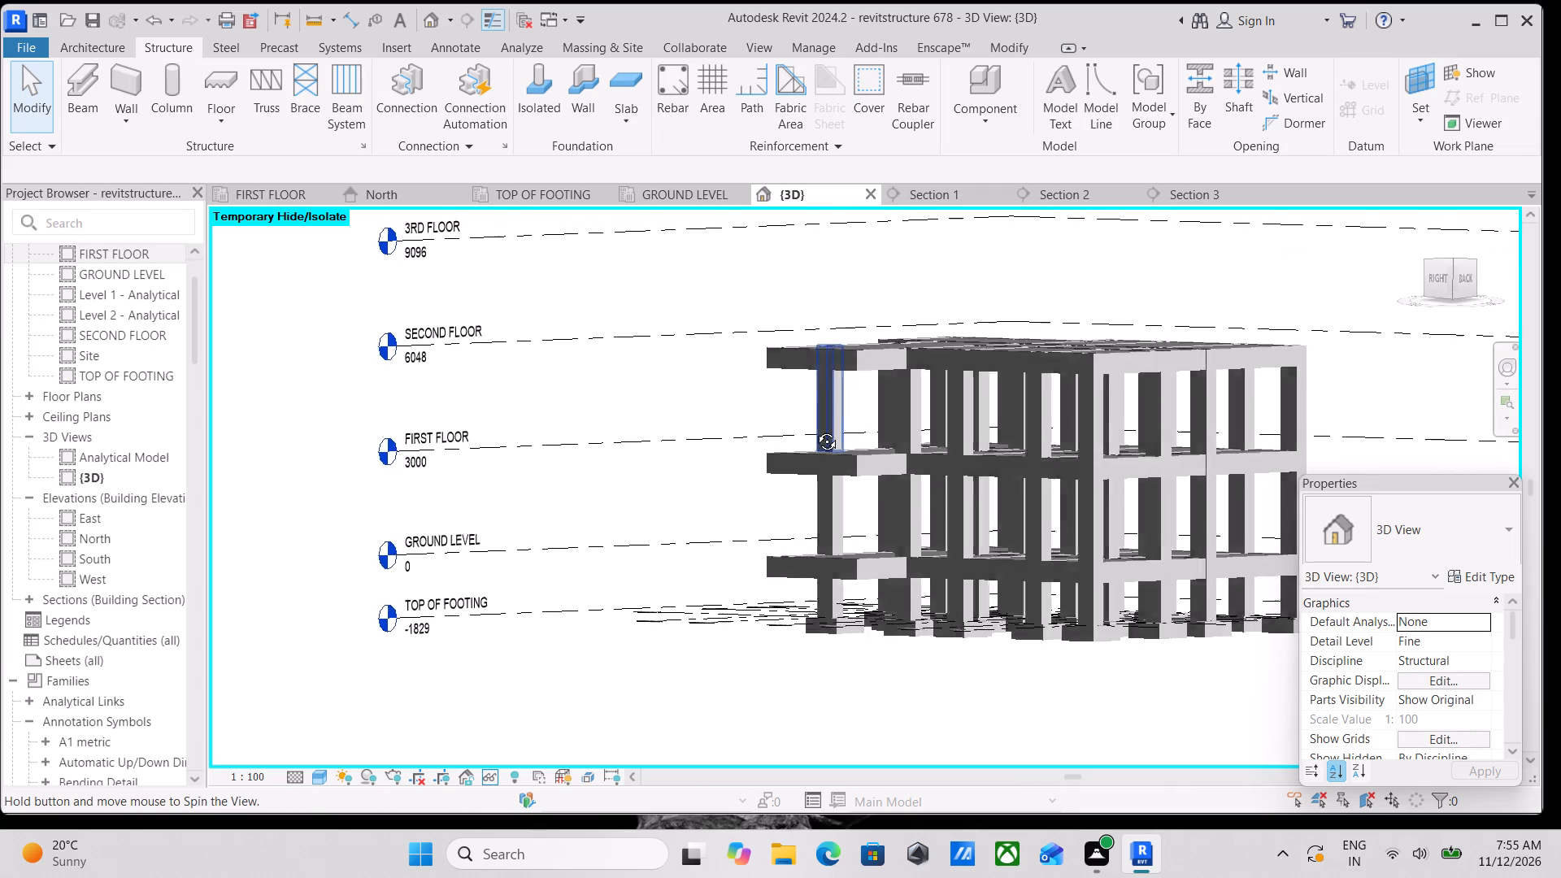
{"action": "scroll", "coordinate": [851, 470], "scroll_direction": "down", "scroll_amount": 2}
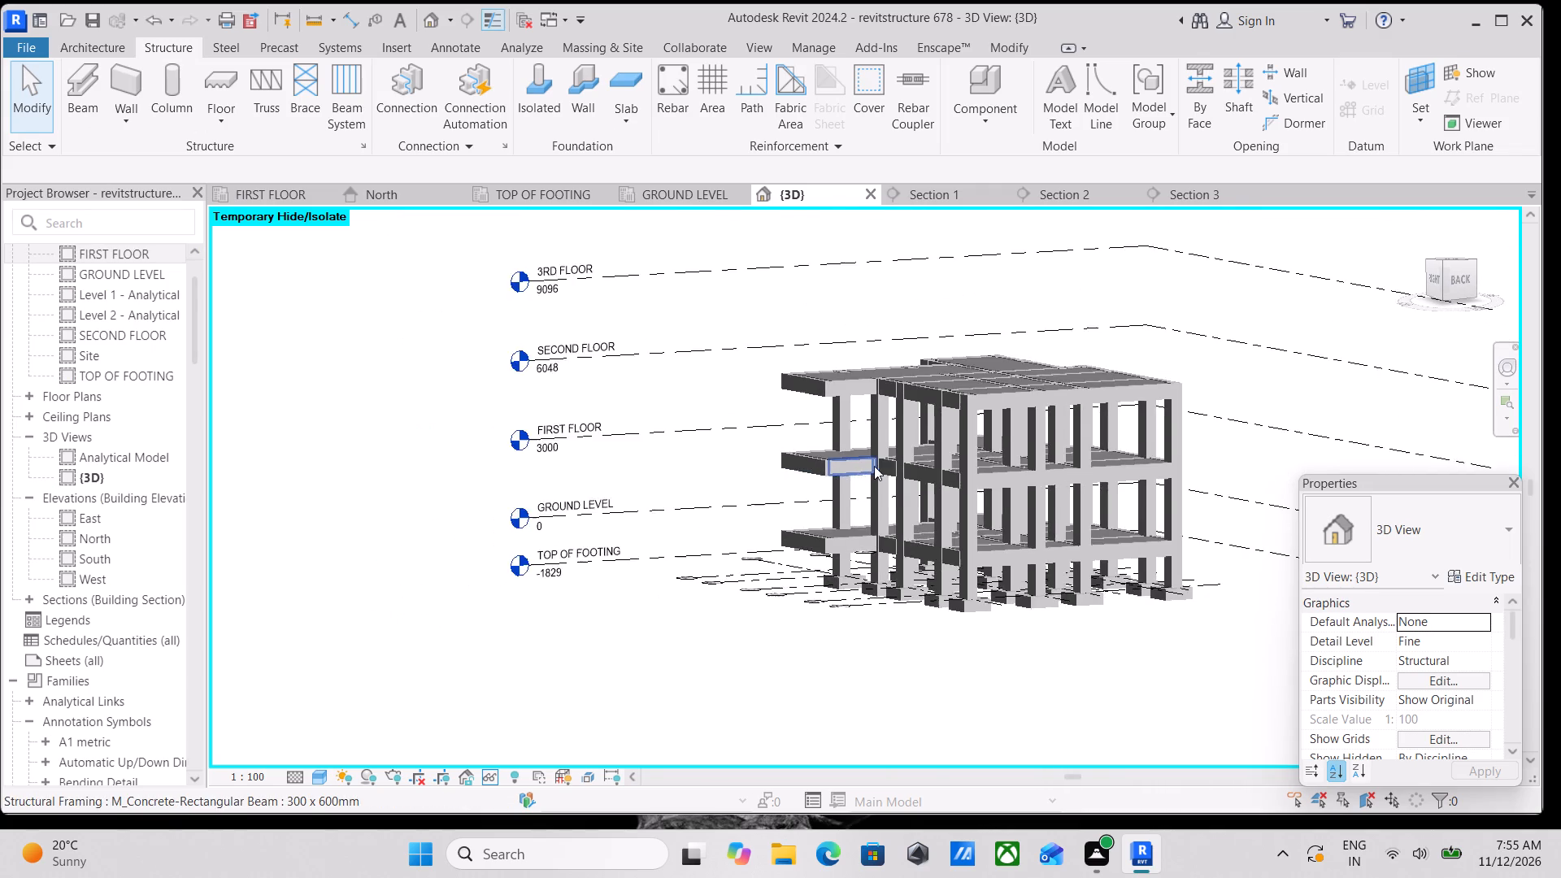
{"action": "scroll", "coordinate": [874, 466], "scroll_direction": "down", "scroll_amount": 1}
{"action": "middle_click_drag", "start_coordinate": [883, 476], "coordinate": [902, 480]}
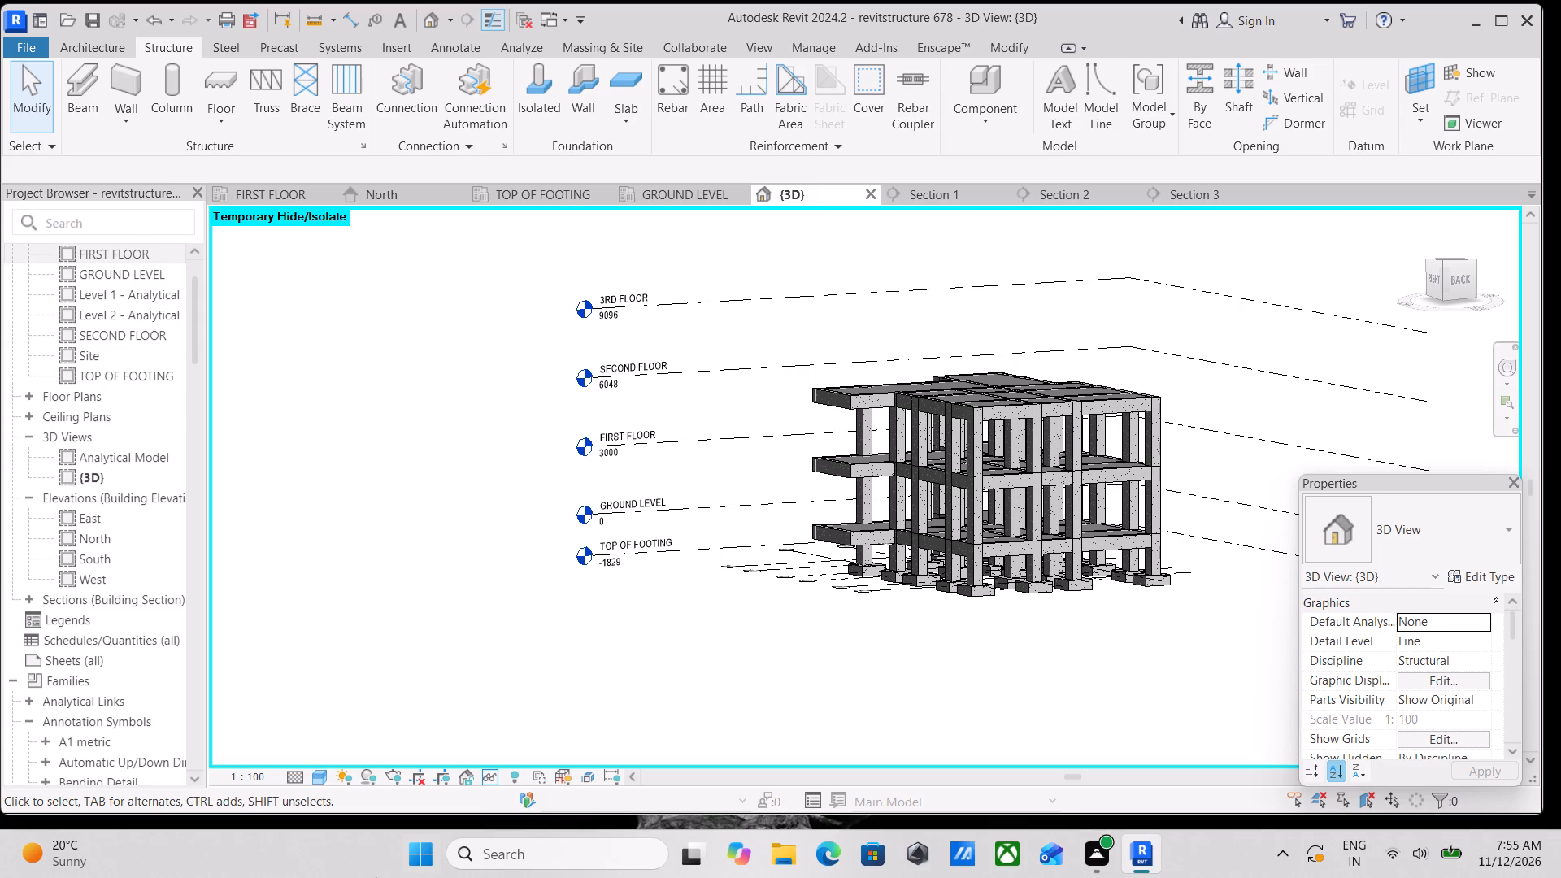
{"action": "key", "text": "shift+super+s"}
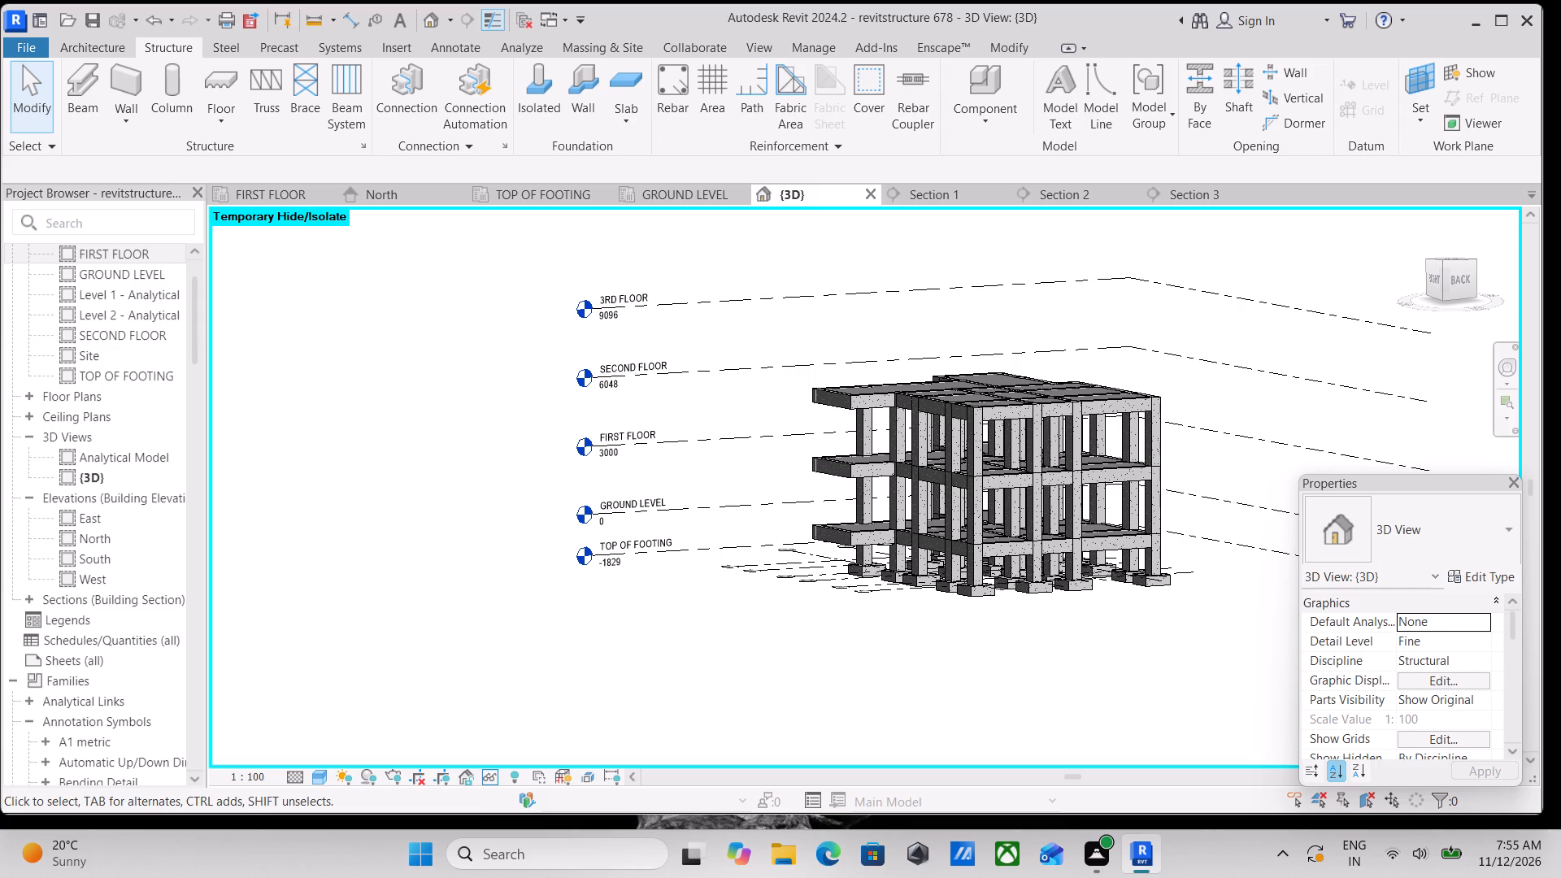
{"action": "left_click_drag", "start_coordinate": [749, 326], "coordinate": [754, 328]}
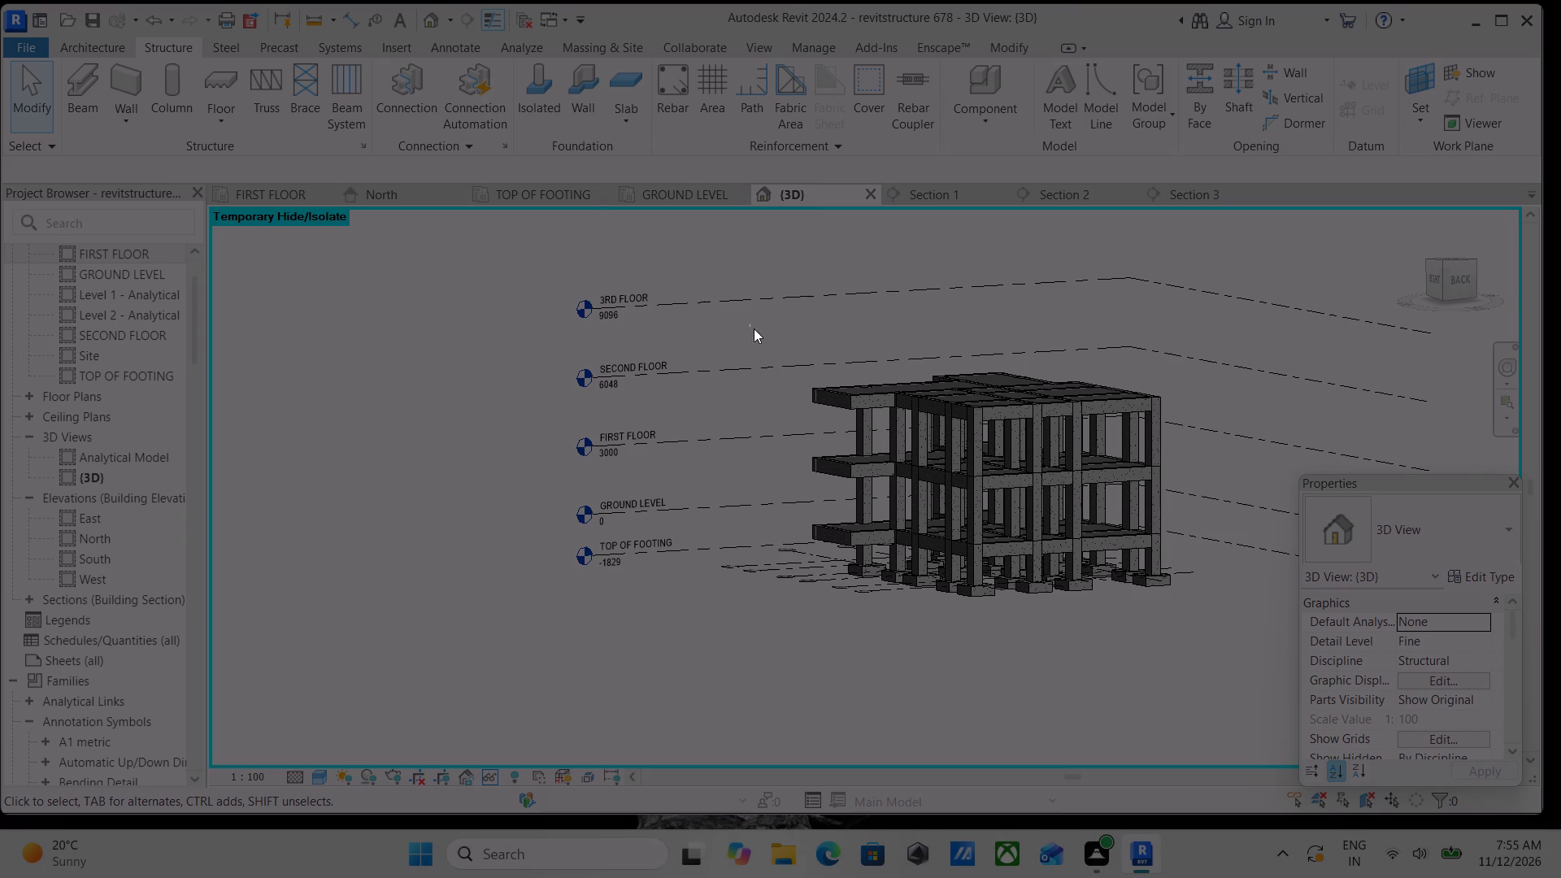
{"action": "left_click_drag", "start_coordinate": [754, 328], "coordinate": [1203, 617]}
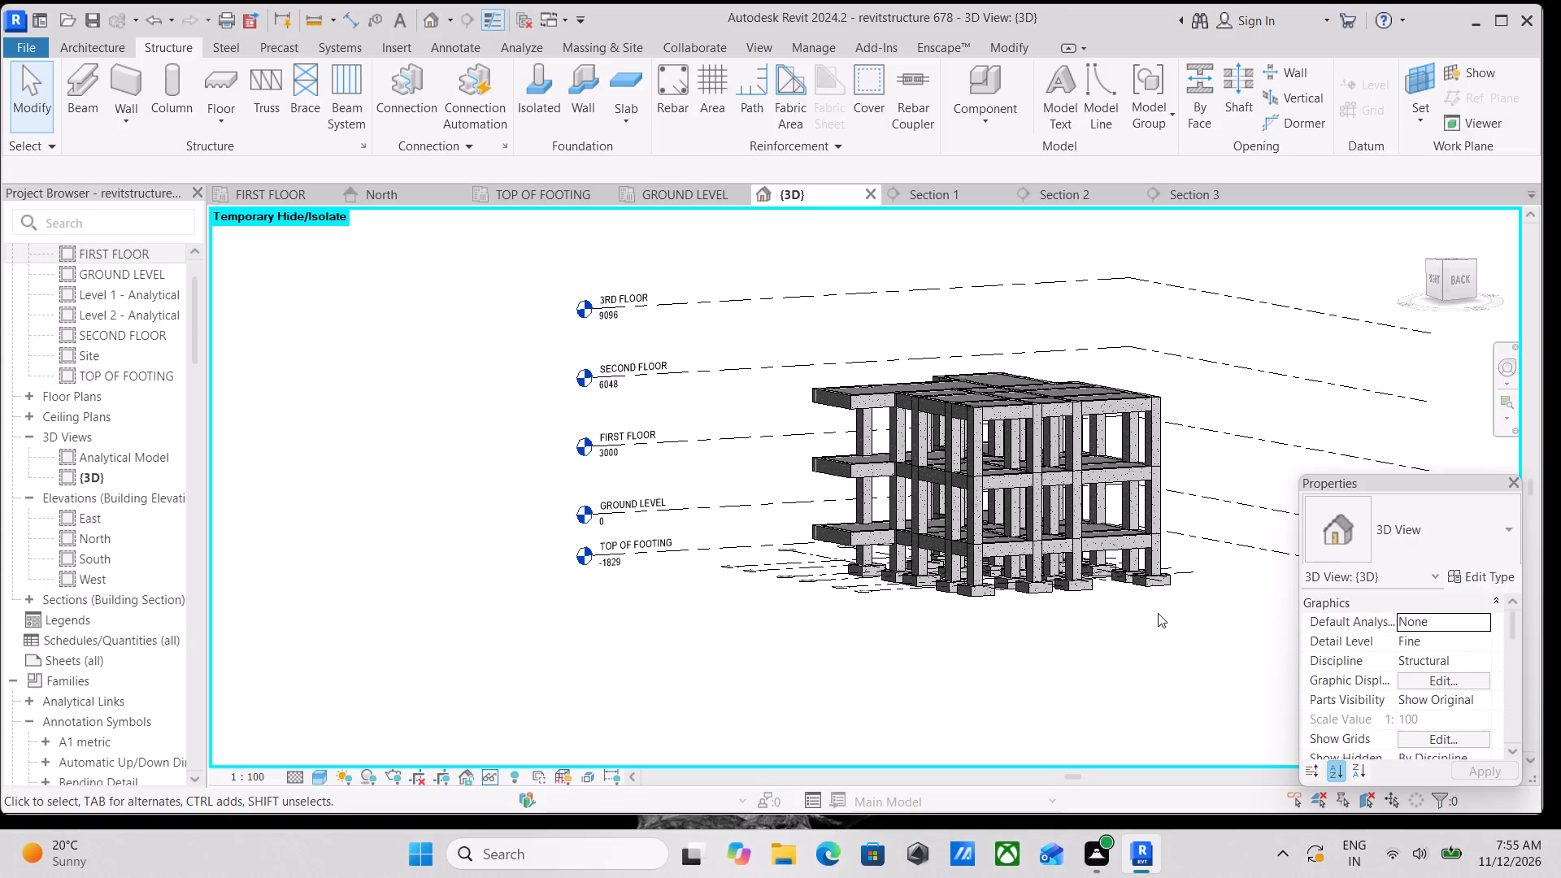